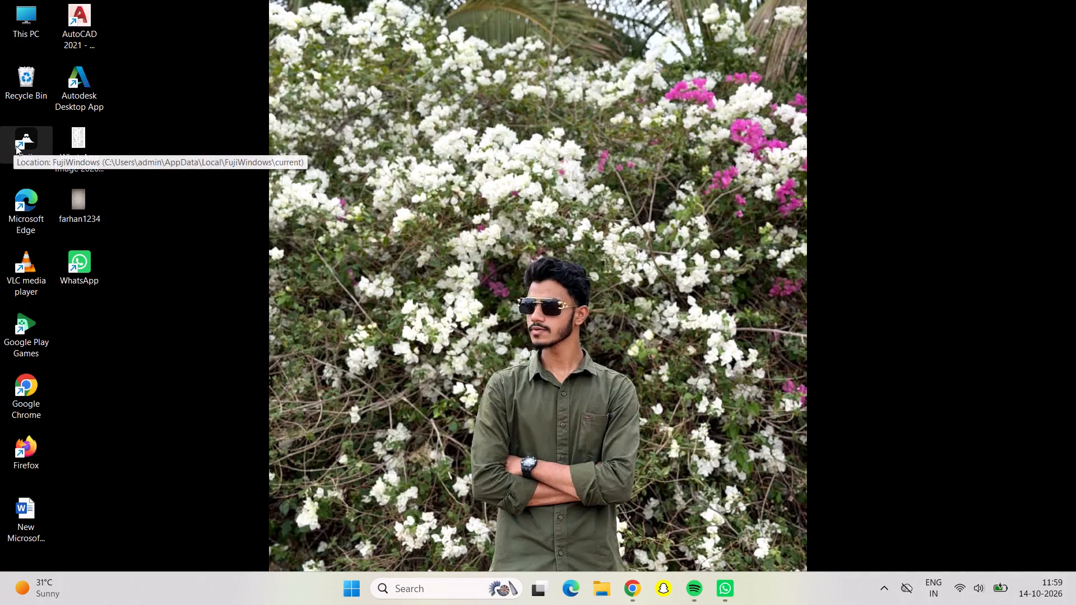
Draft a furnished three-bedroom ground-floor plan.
Launch the Fuji application from its desktop shortcut.
click(16, 146)
double_click(16, 146)
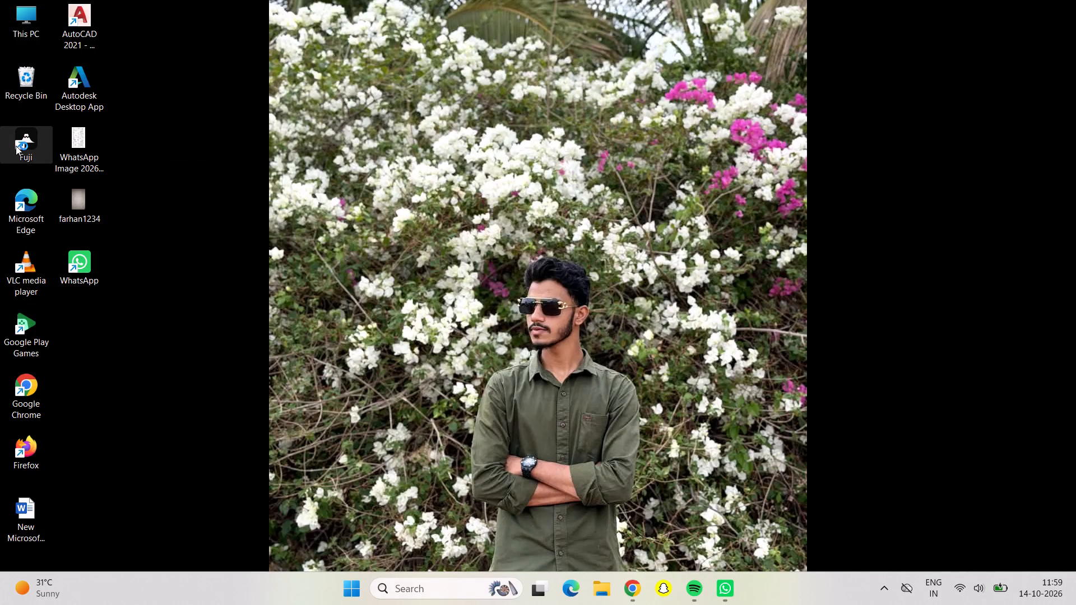
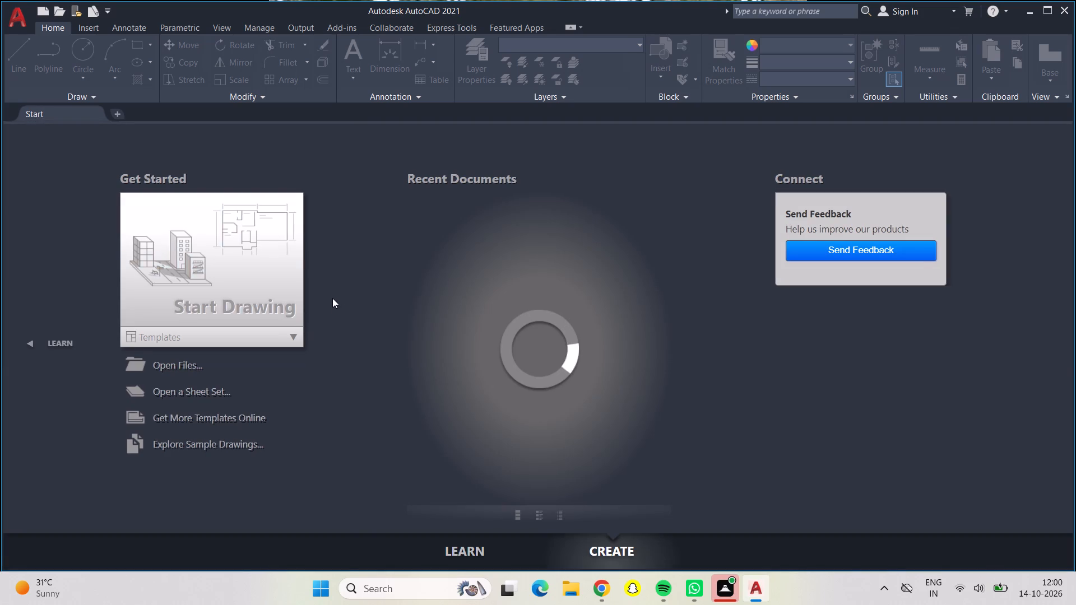
Start a new blank drawing from the start page.
scroll(292, 301, down, 1)
scroll(460, 253, up, 1)
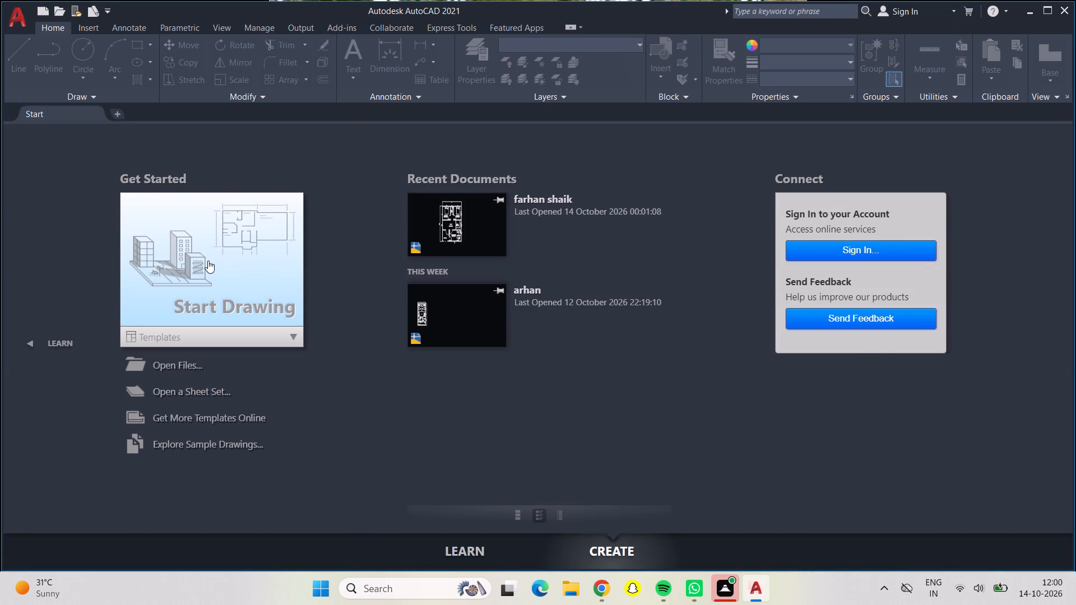
click(208, 260)
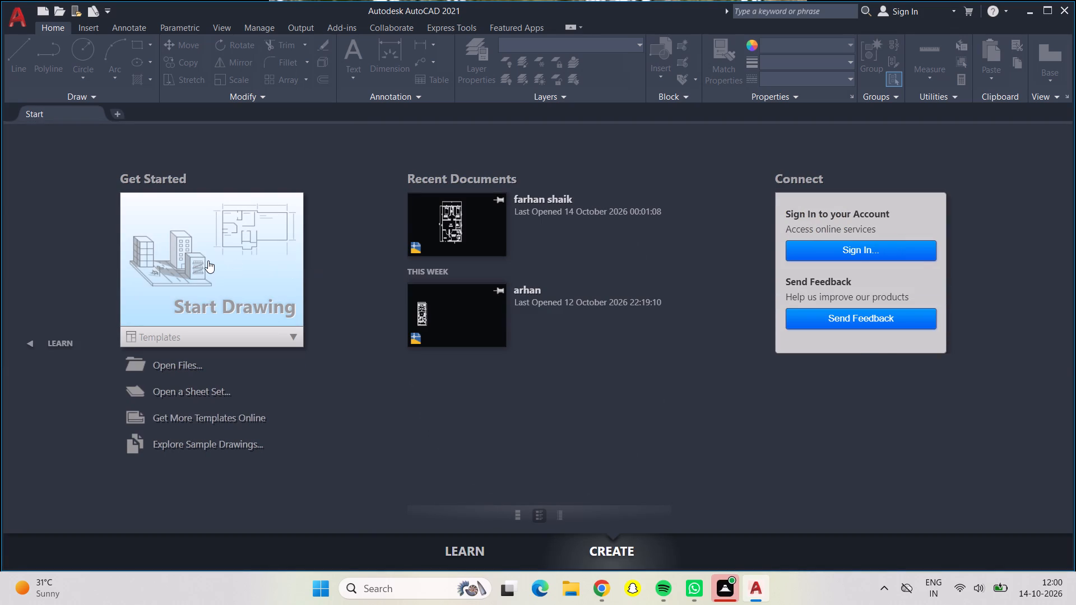
double_click(208, 260)
click(207, 297)
double_click(207, 297)
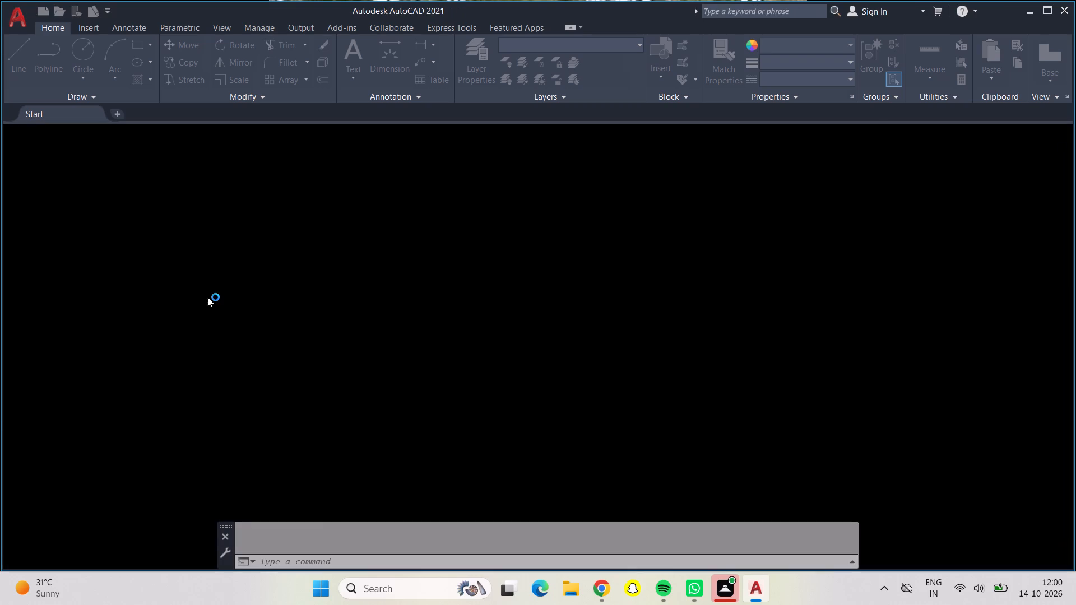
scroll(364, 276, down, 1)
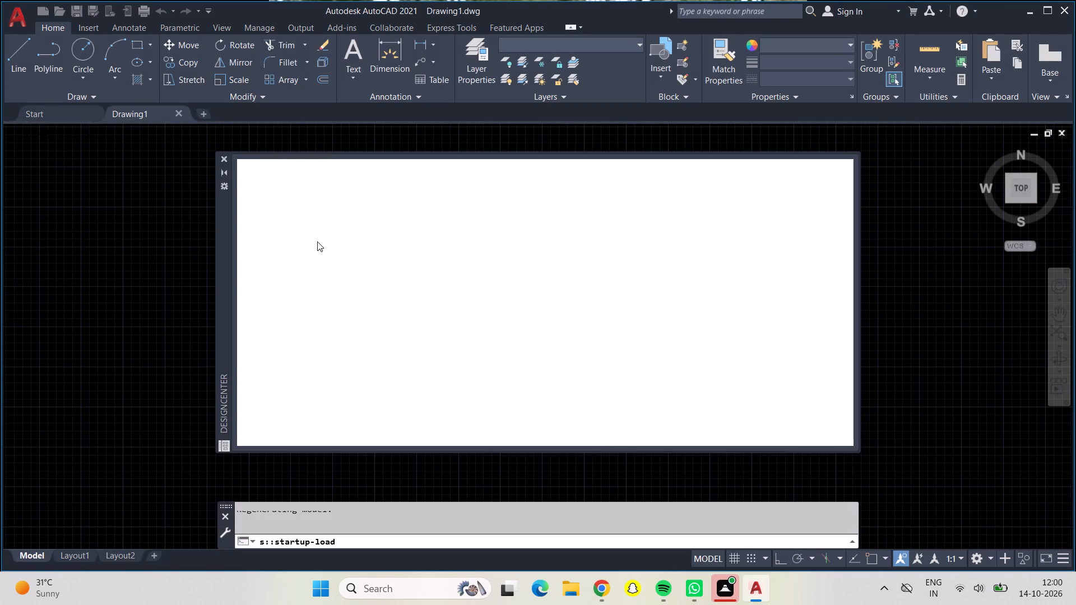
Close the DesignCenter palette.
click(217, 157)
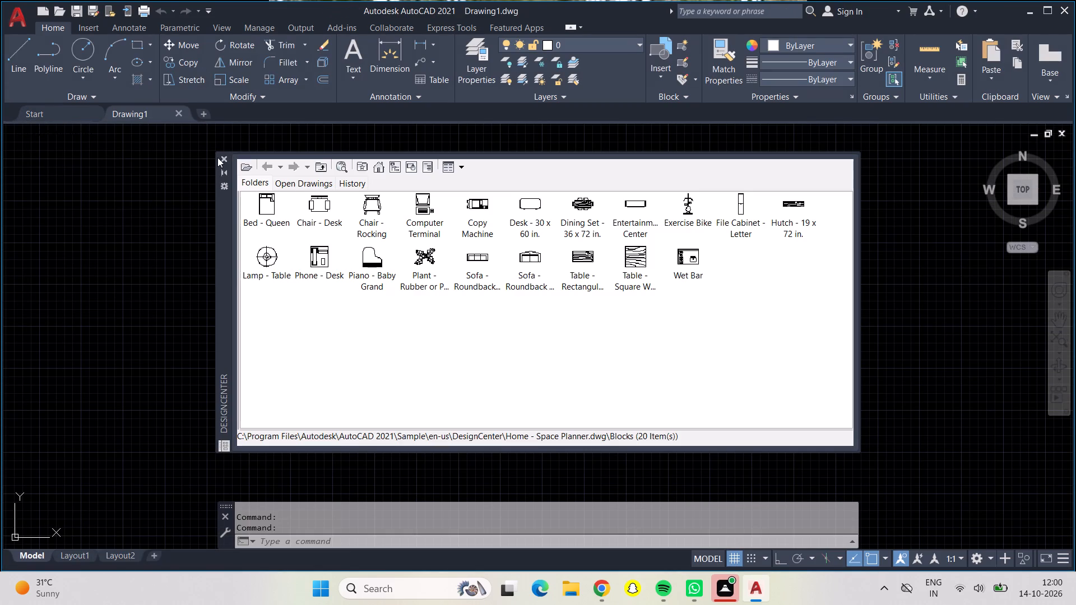
click(224, 157)
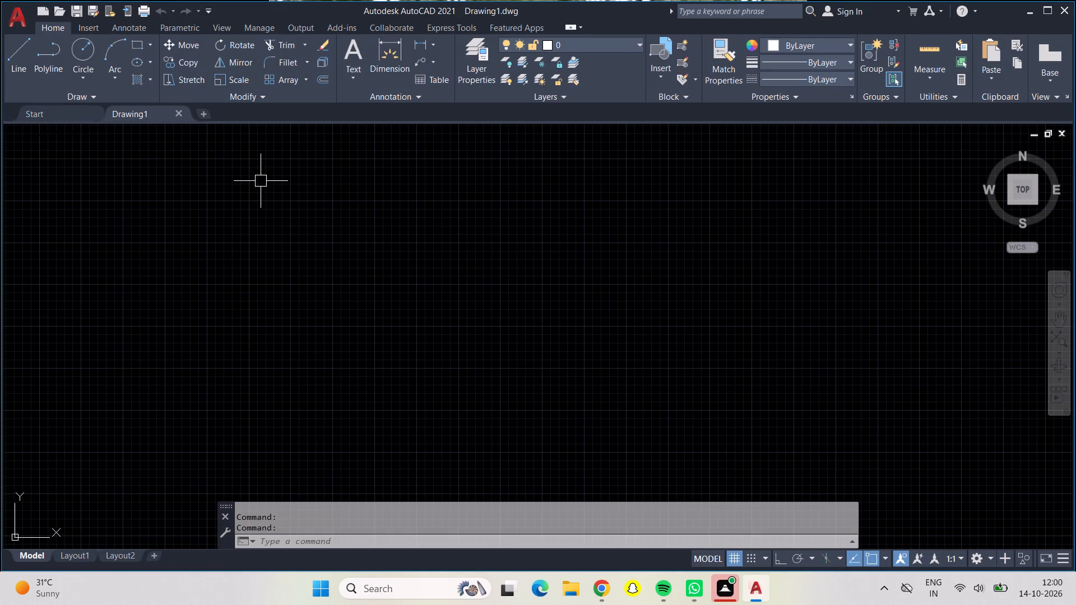
Set the drawing units to Engineering length type with 0'-0.0" precision and an insertion scale of inches.
text(un)
key(Return)
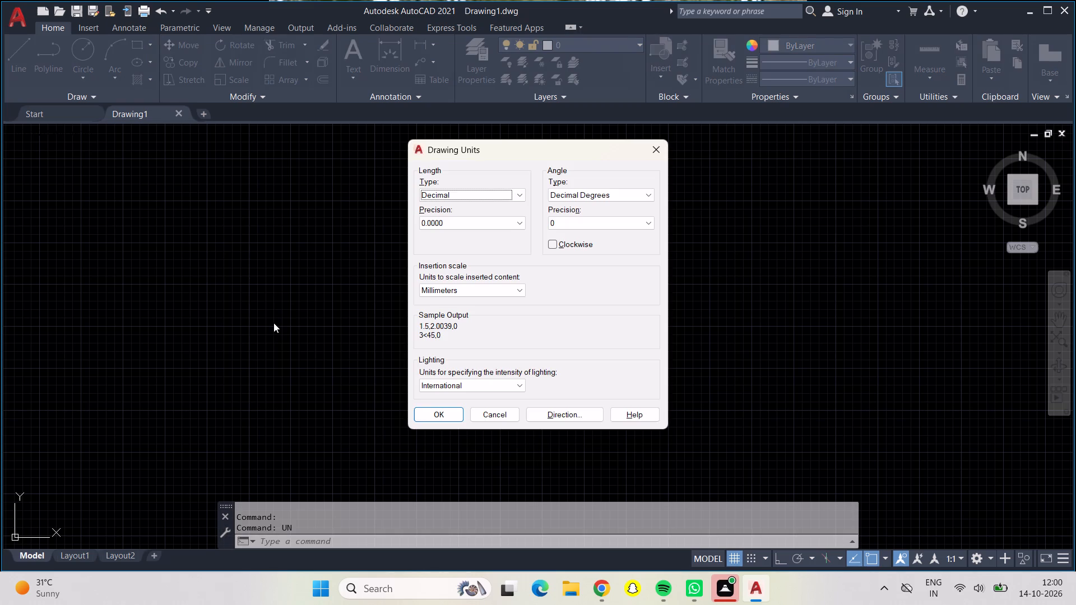
click(461, 220)
click(461, 246)
click(461, 196)
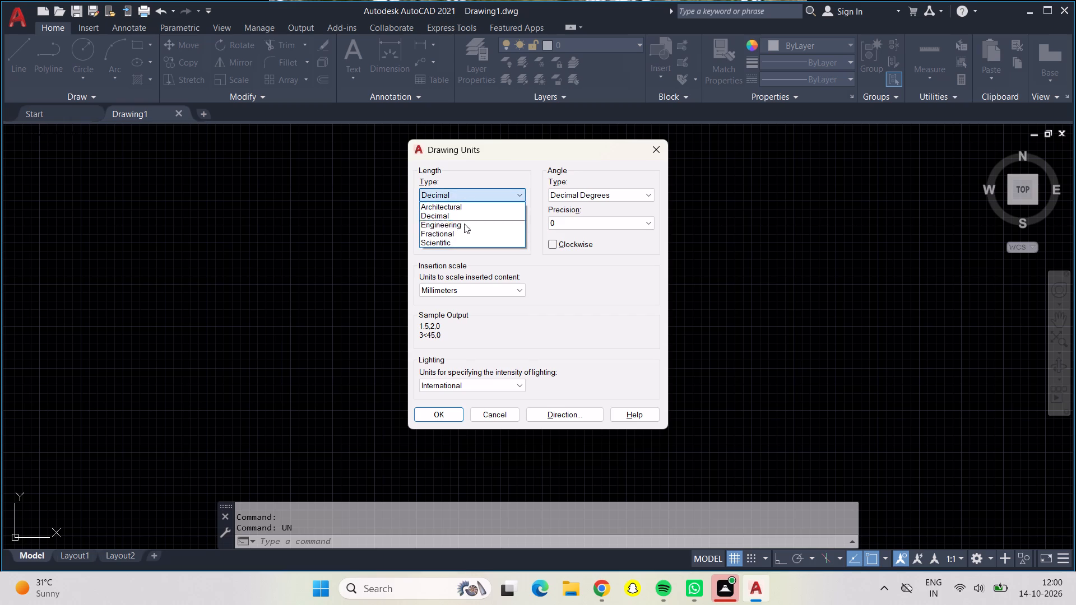
click(464, 224)
click(472, 286)
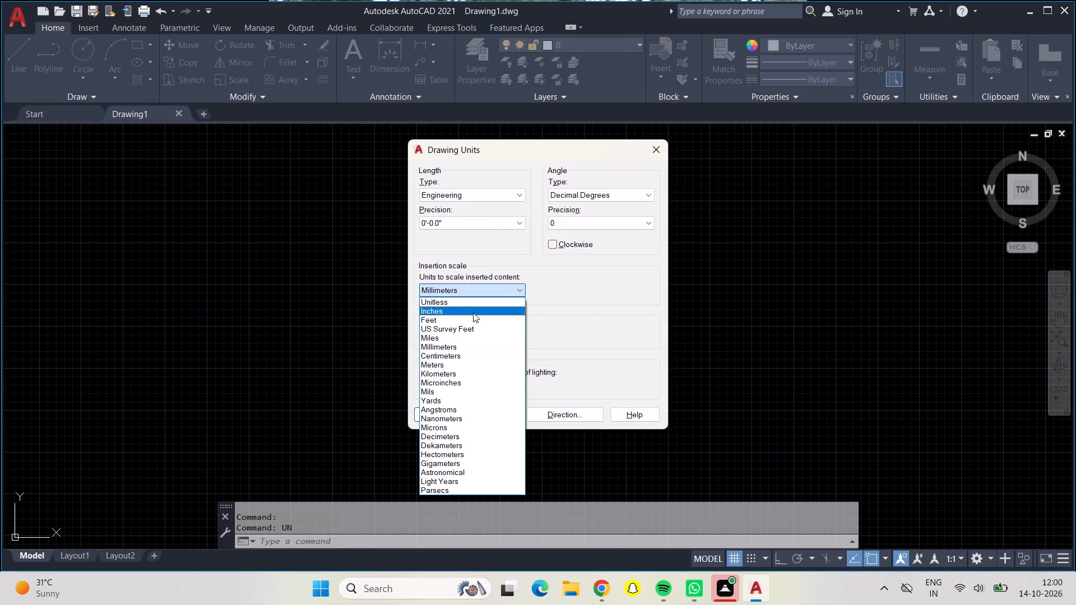
click(473, 313)
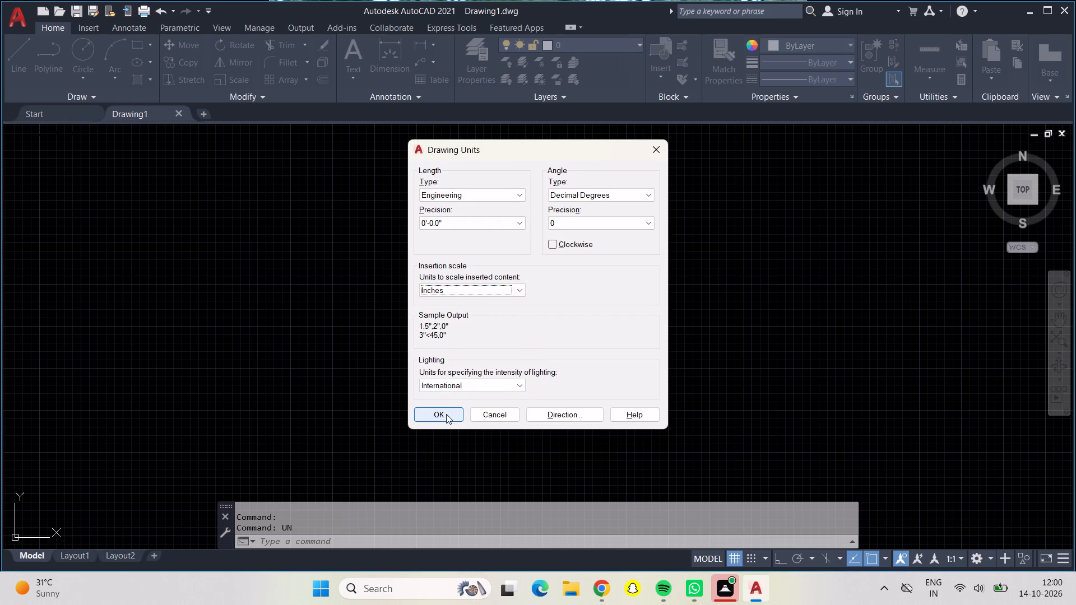
click(446, 414)
Modify the ISO-25 dimension style so its primary linear units use the Engineering format with 0'-0" precision.
key(d)
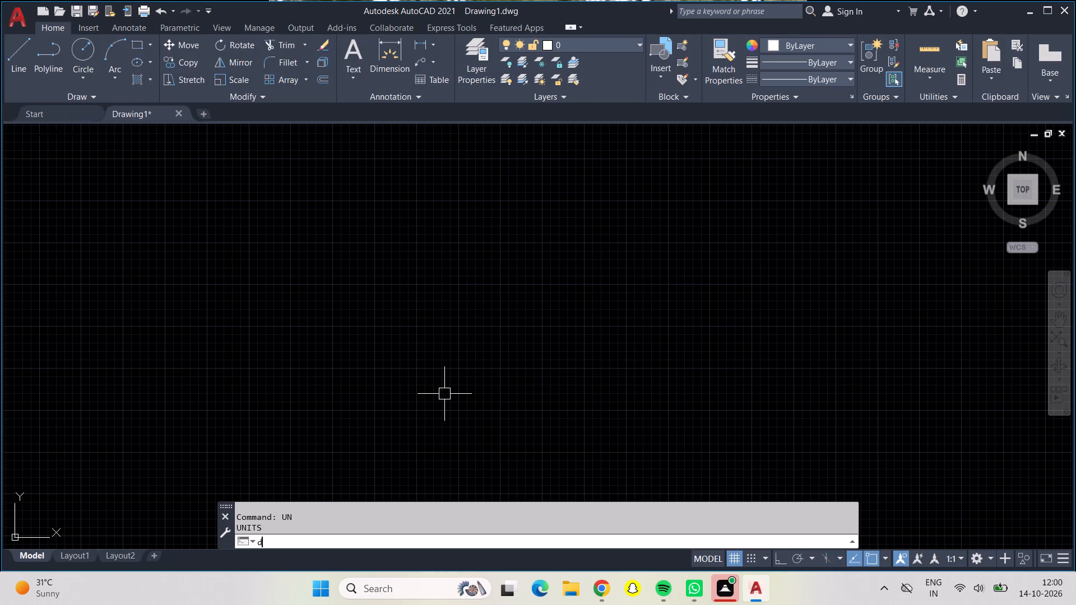
key(Return)
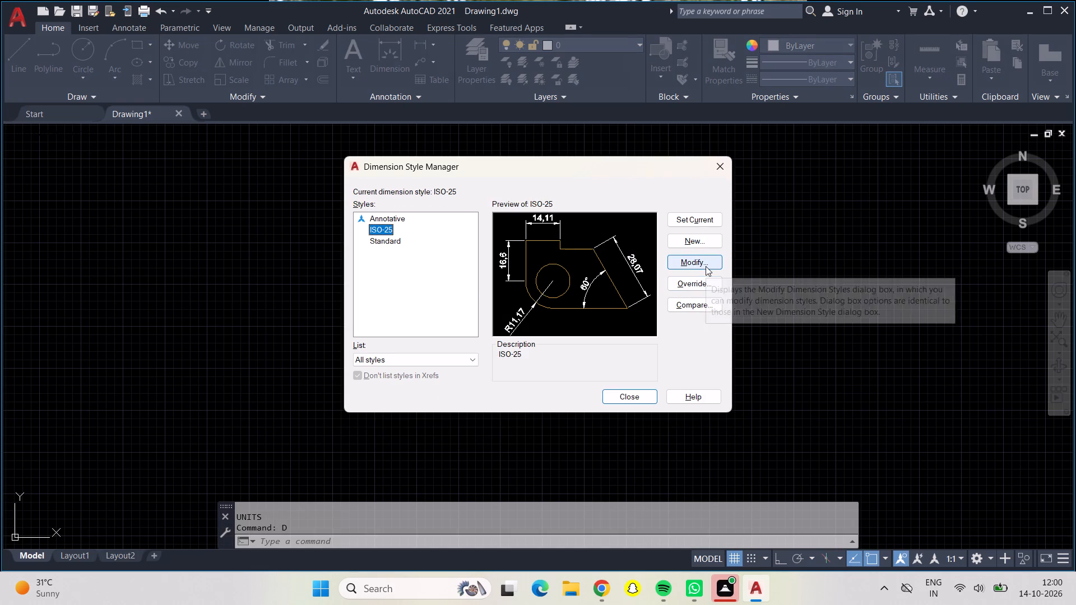
click(706, 266)
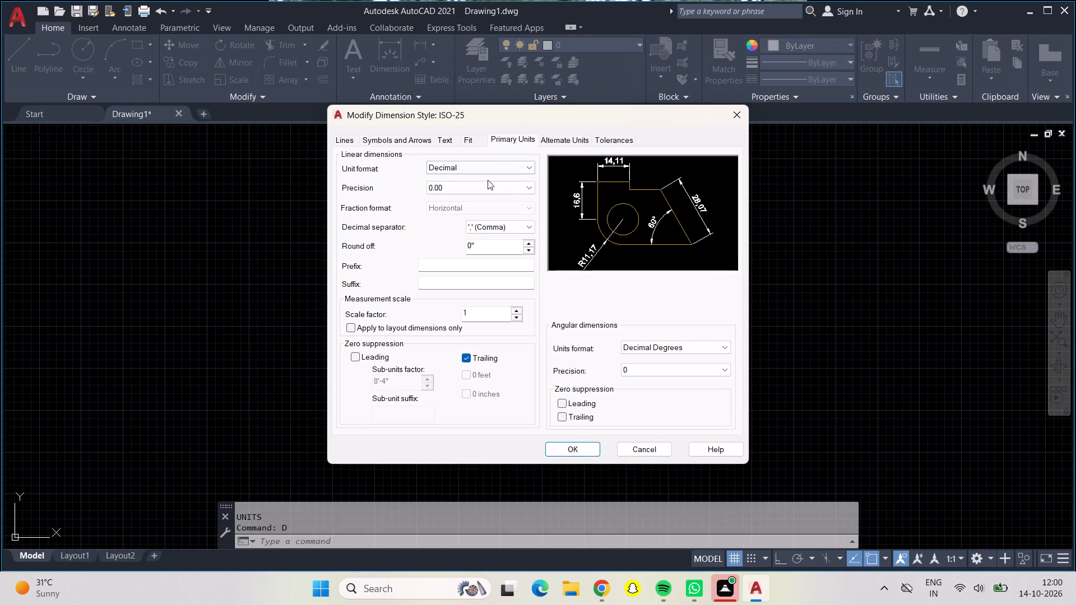
click(485, 163)
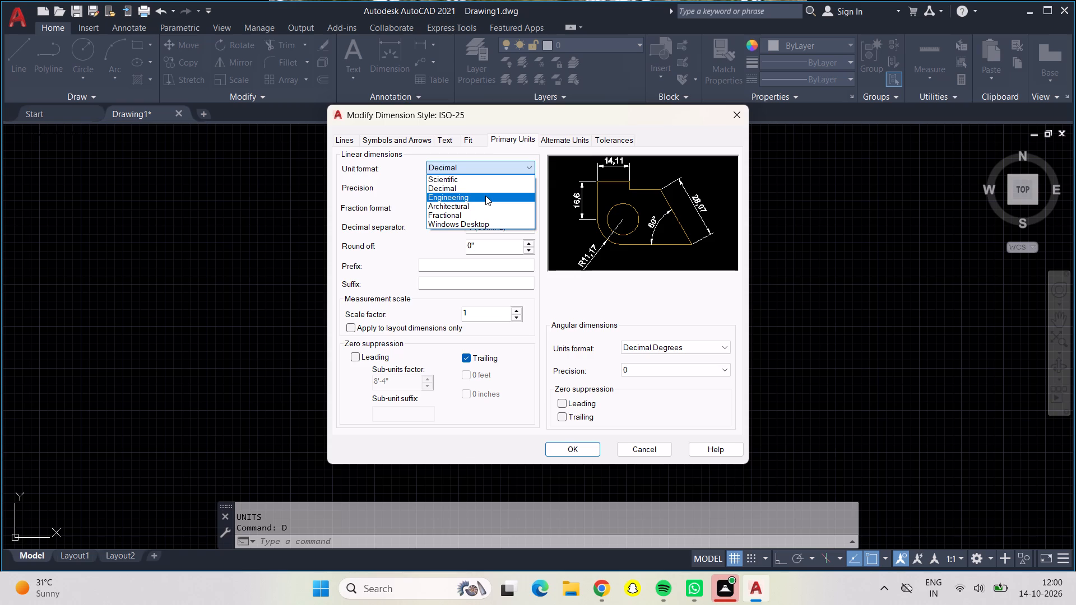
click(485, 196)
click(485, 190)
click(487, 202)
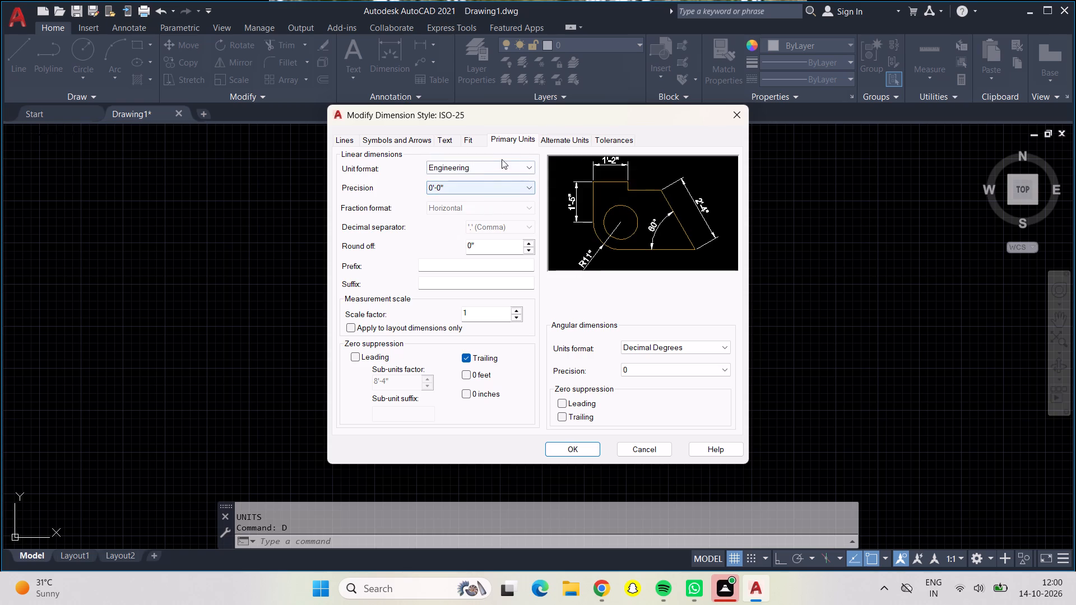
click(516, 137)
click(563, 448)
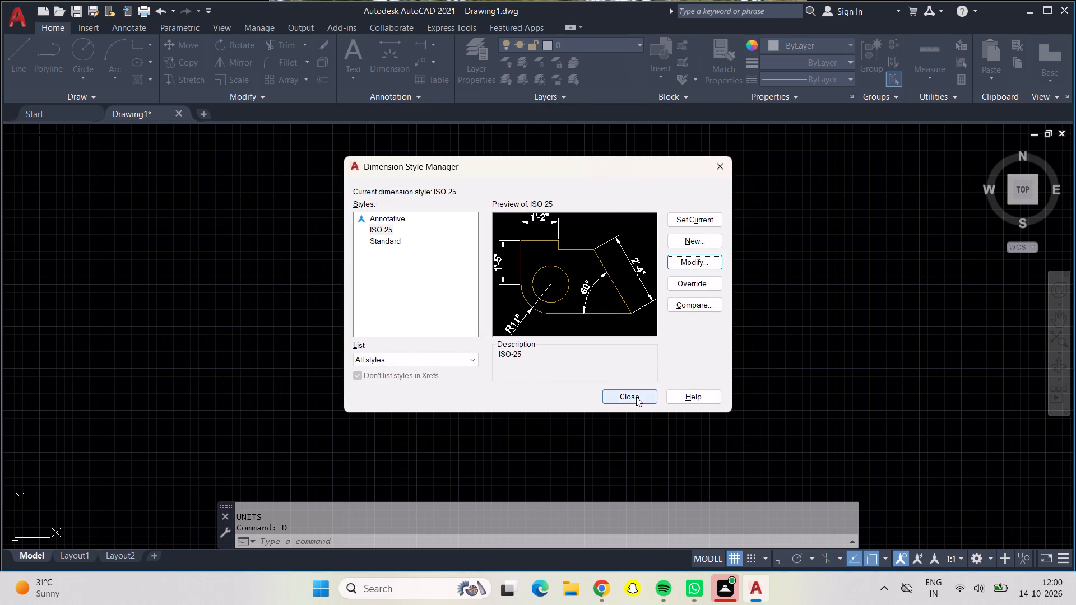
click(636, 397)
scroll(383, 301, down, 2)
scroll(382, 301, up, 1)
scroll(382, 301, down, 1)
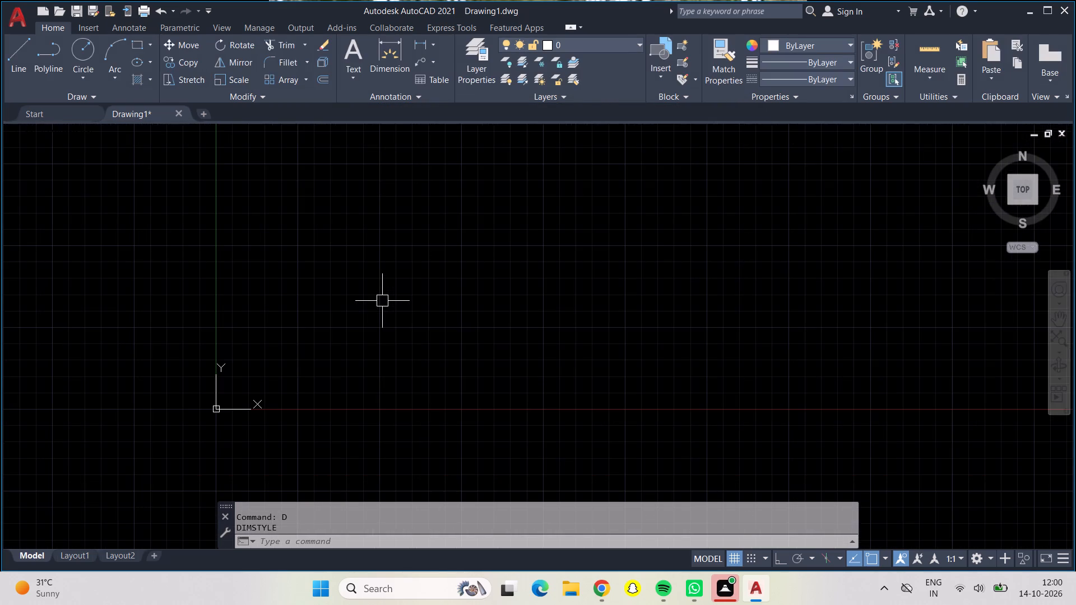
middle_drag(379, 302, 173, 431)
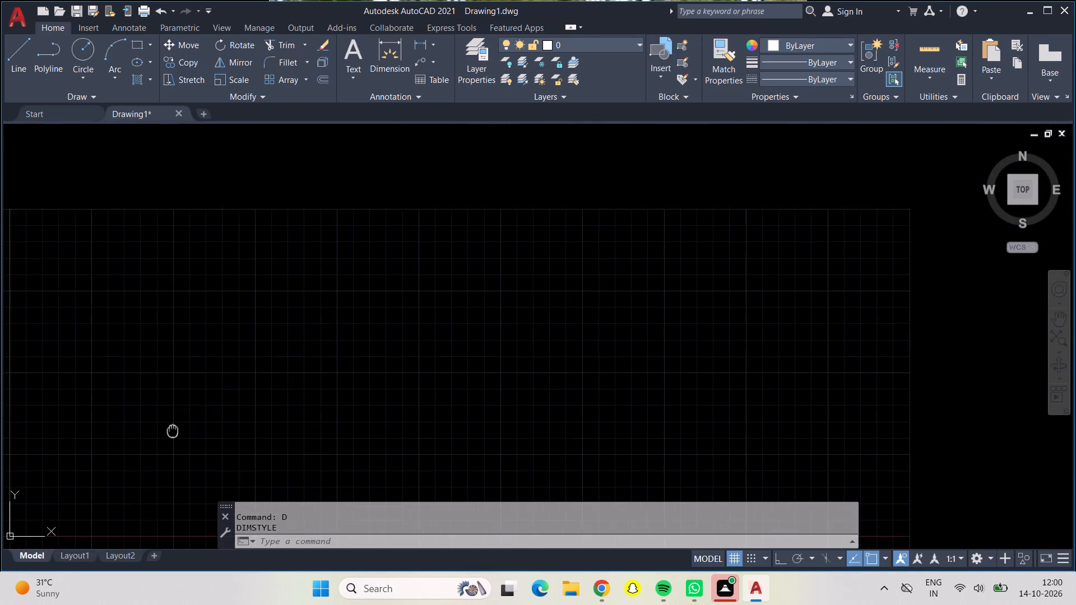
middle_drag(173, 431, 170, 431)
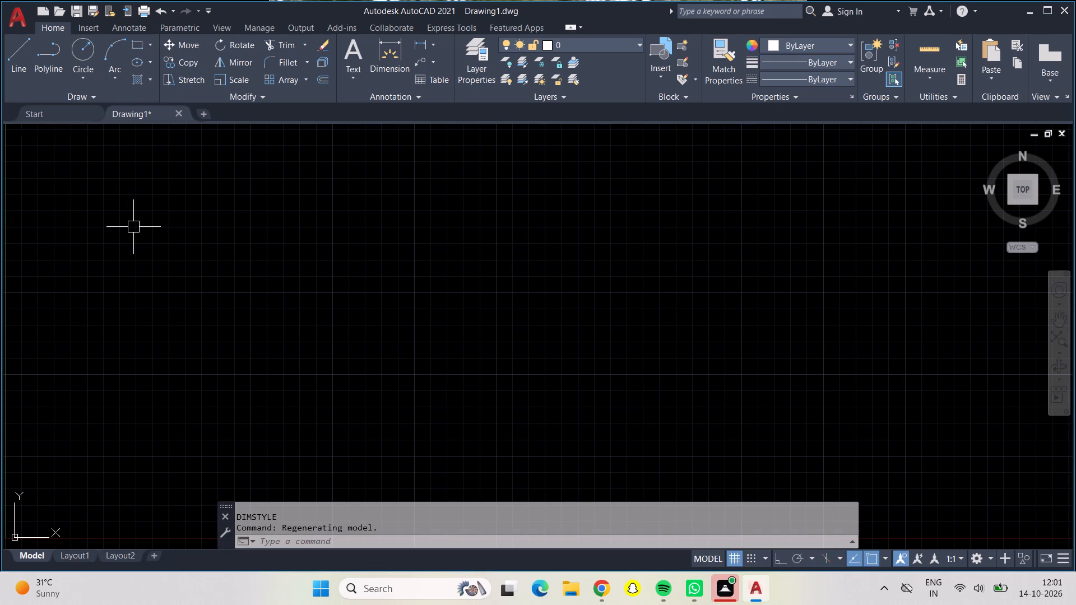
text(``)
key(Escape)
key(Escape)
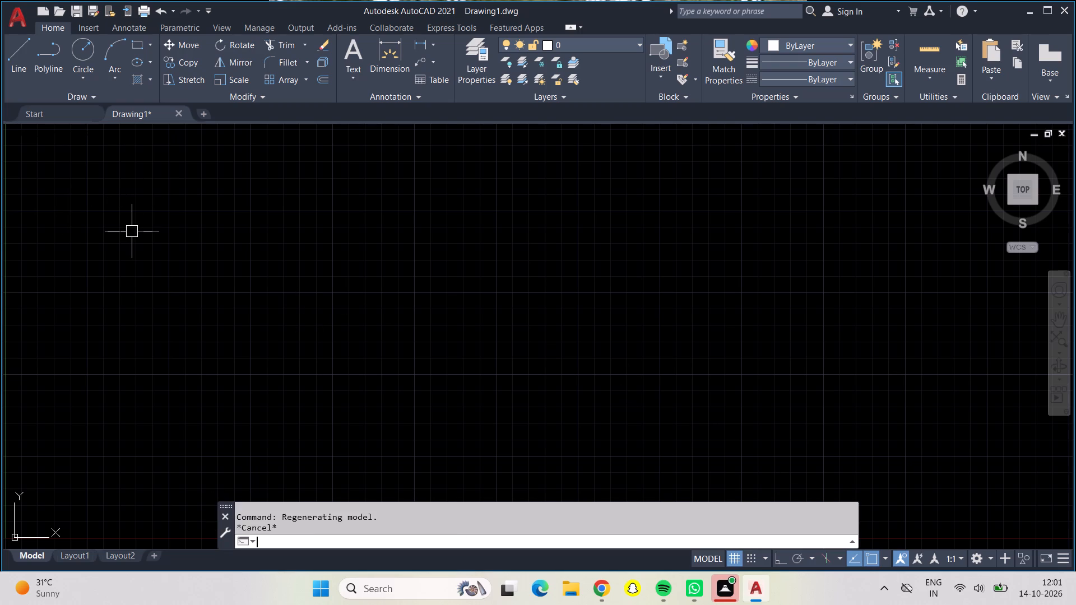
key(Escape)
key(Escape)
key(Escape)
Start the Line command for drawing in the empty model space.
key(l)
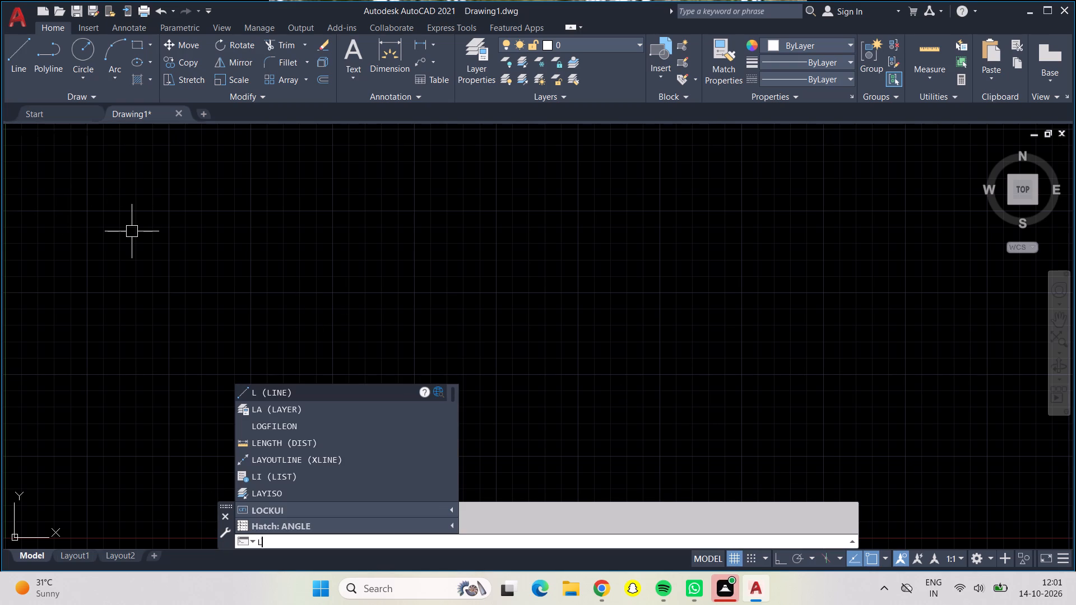
key(Return)
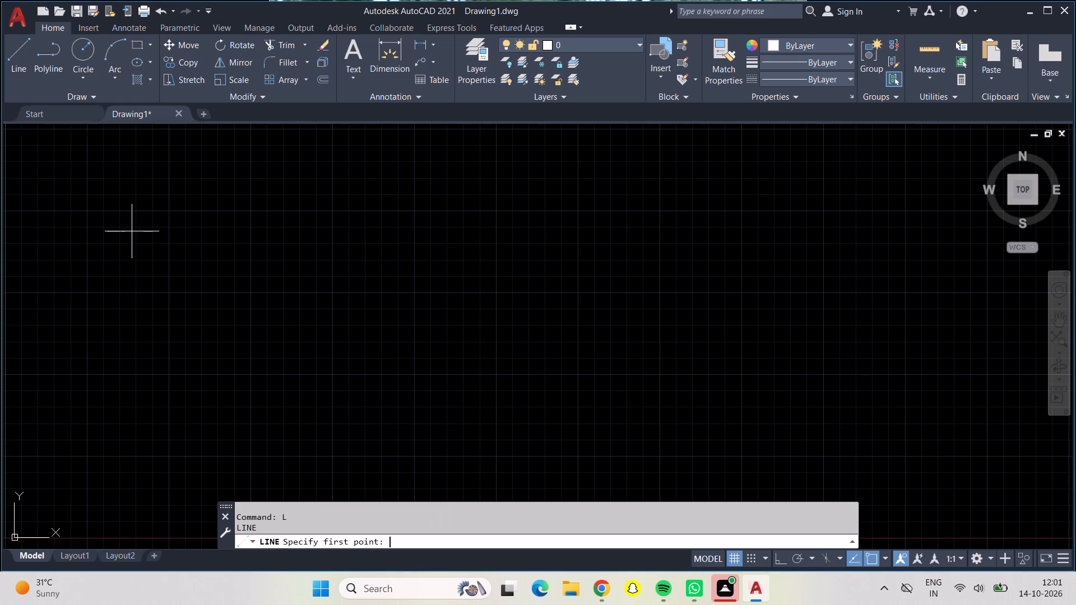
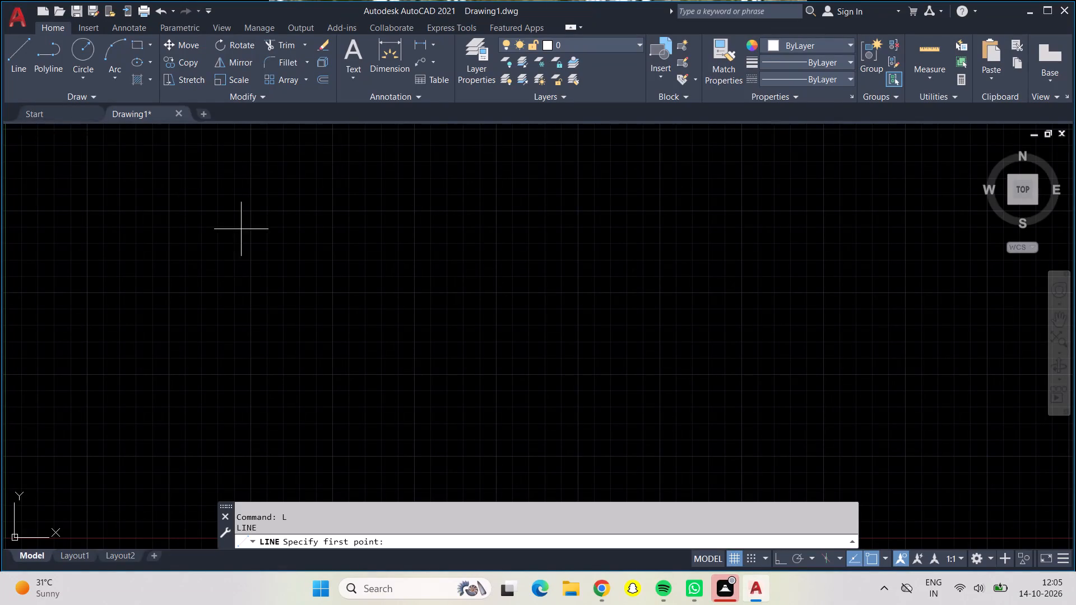
Turn on Ortho mode and draw a horizontal line 27' long toward the right.
click(254, 210)
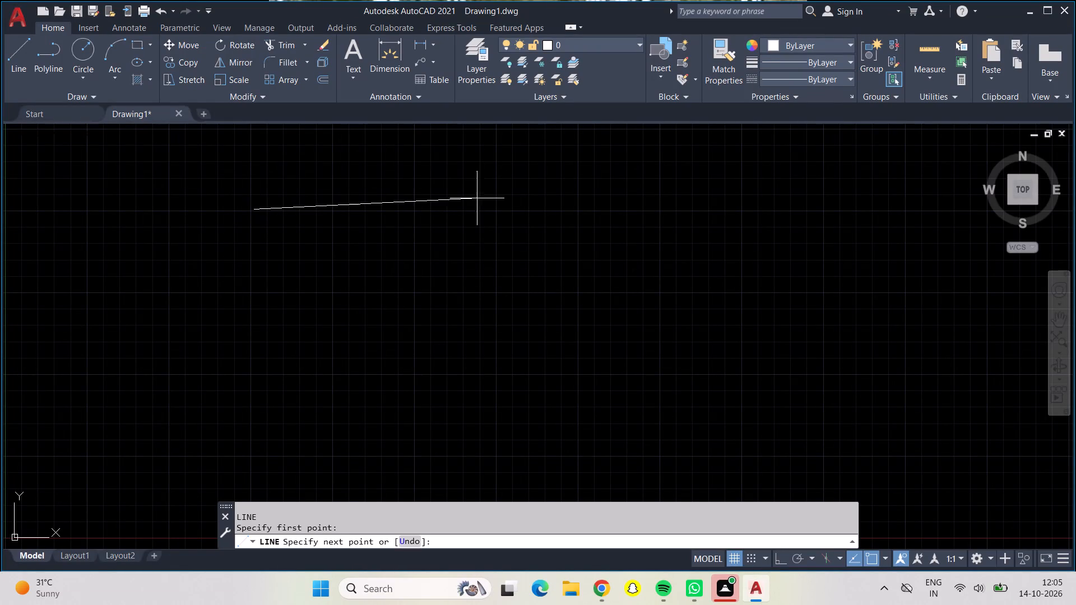
key(F8)
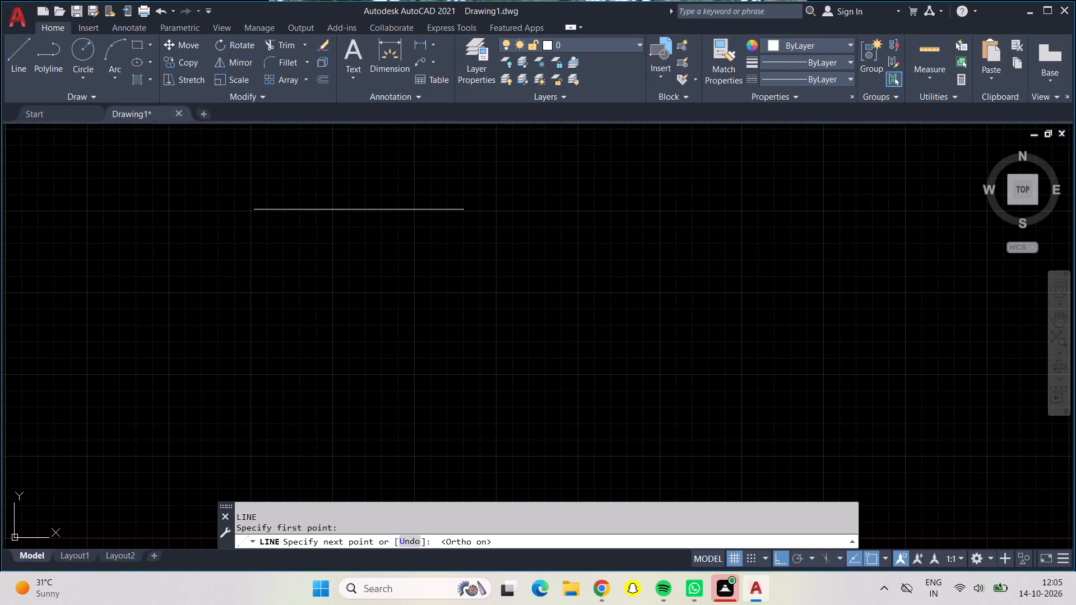
text(27)
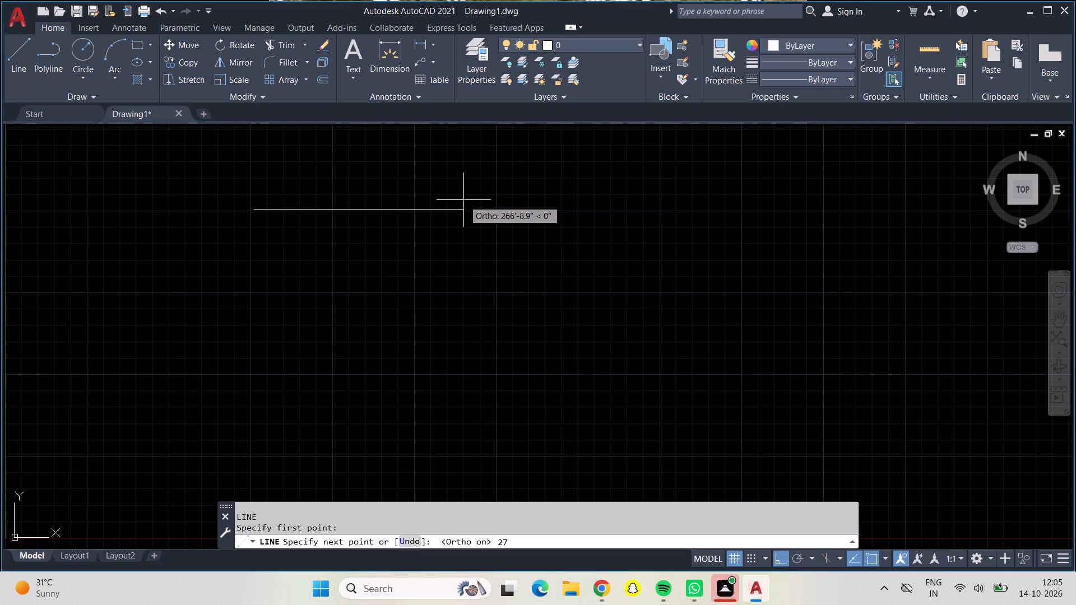
key(apostrophe)
key(Return)
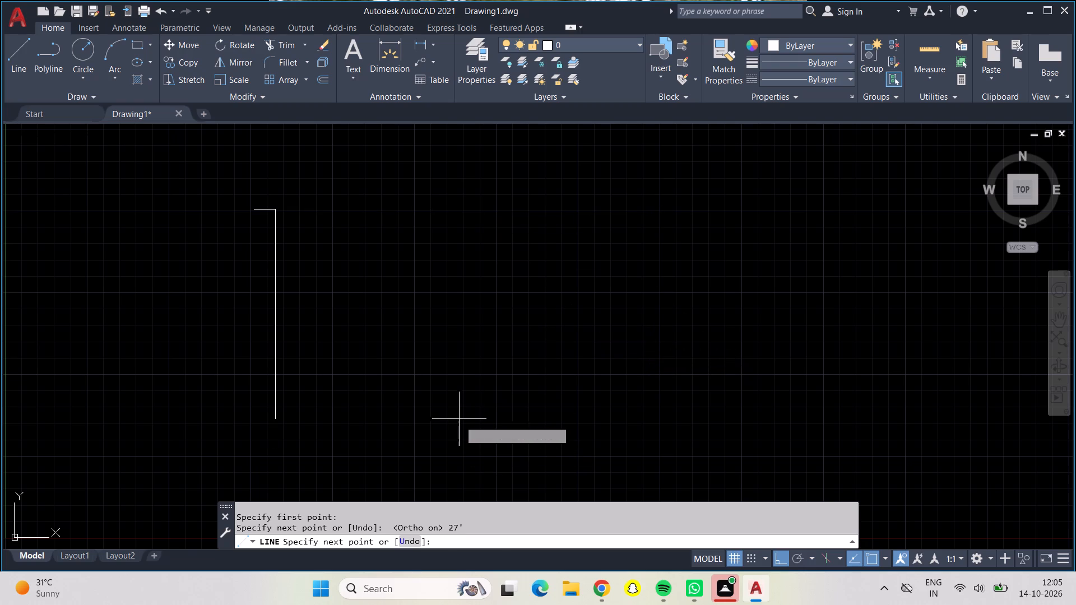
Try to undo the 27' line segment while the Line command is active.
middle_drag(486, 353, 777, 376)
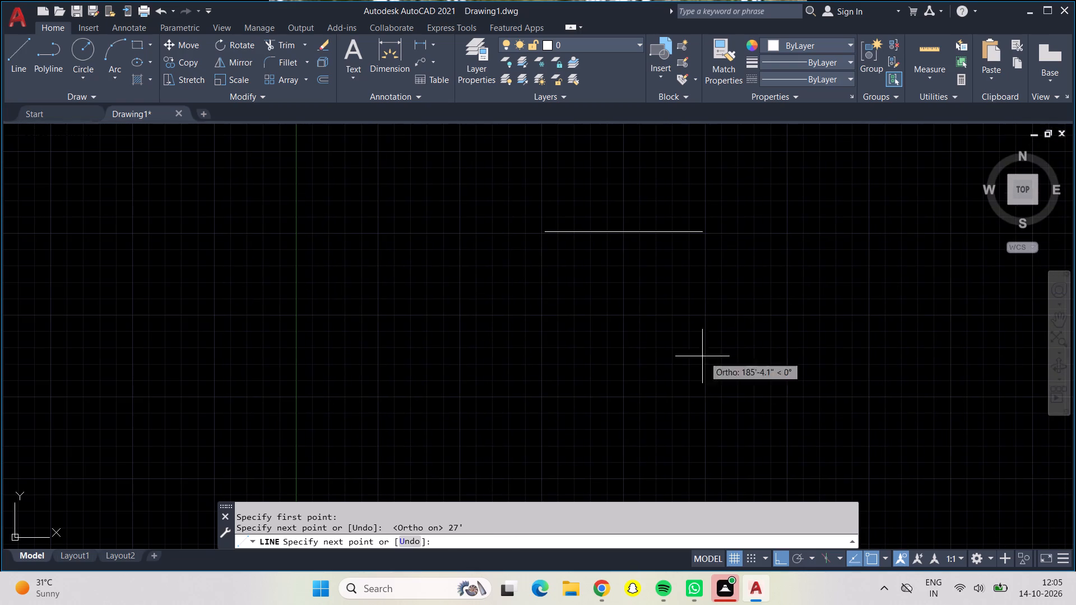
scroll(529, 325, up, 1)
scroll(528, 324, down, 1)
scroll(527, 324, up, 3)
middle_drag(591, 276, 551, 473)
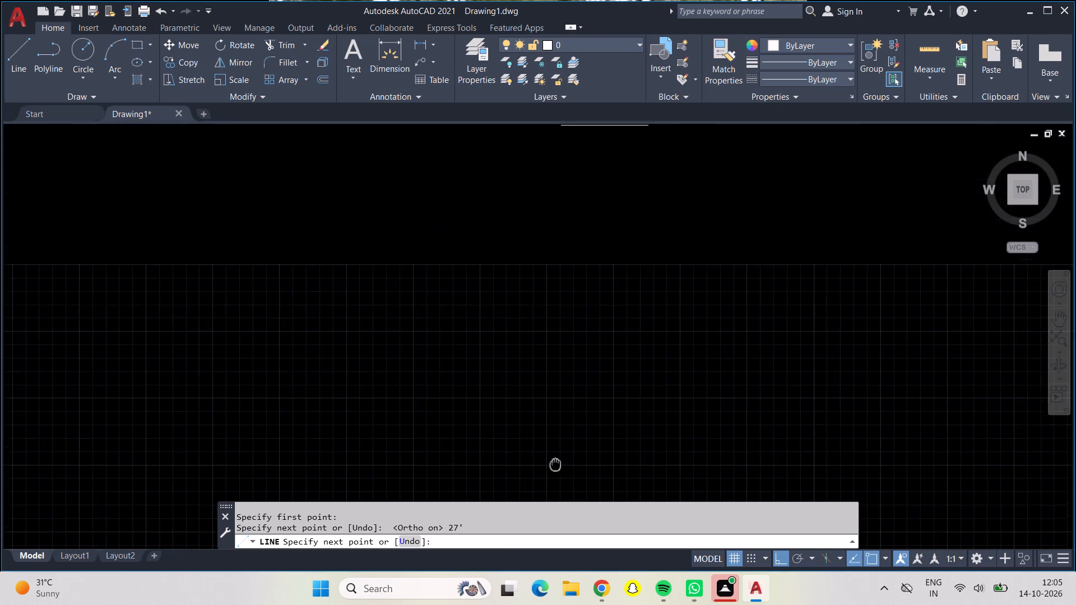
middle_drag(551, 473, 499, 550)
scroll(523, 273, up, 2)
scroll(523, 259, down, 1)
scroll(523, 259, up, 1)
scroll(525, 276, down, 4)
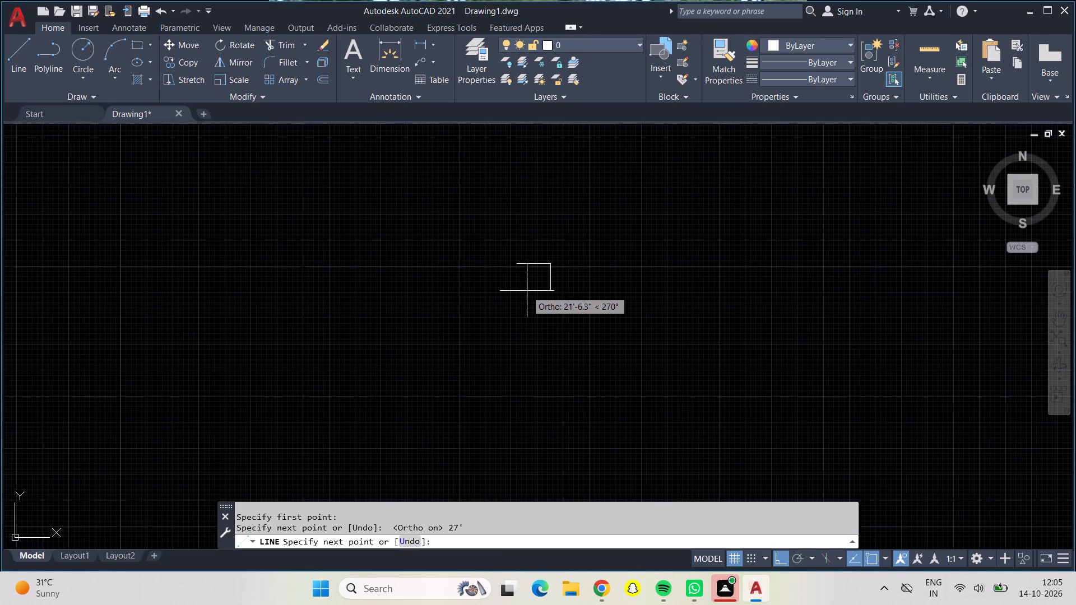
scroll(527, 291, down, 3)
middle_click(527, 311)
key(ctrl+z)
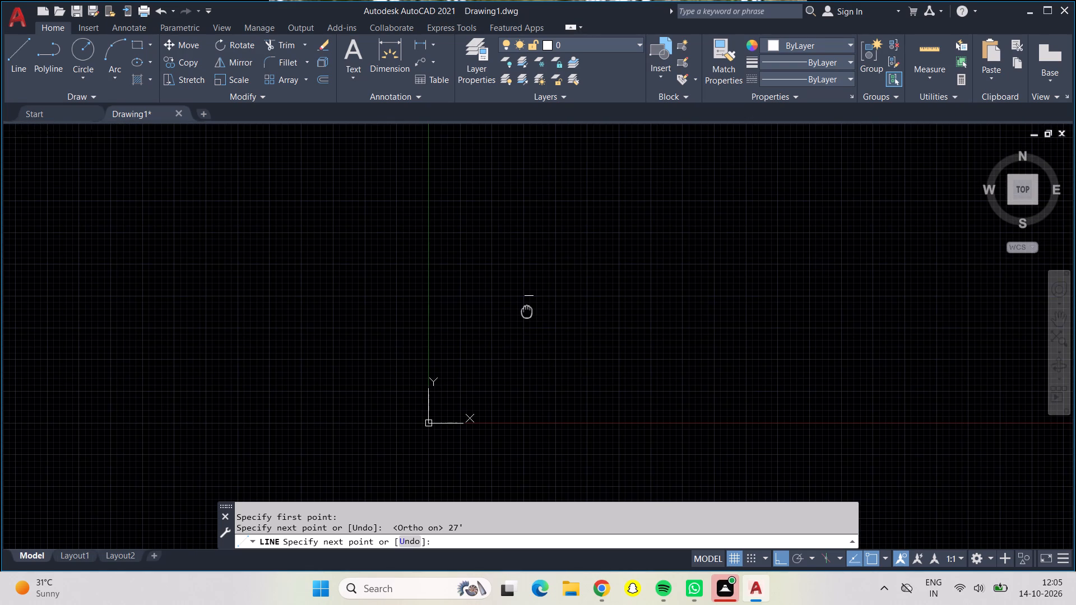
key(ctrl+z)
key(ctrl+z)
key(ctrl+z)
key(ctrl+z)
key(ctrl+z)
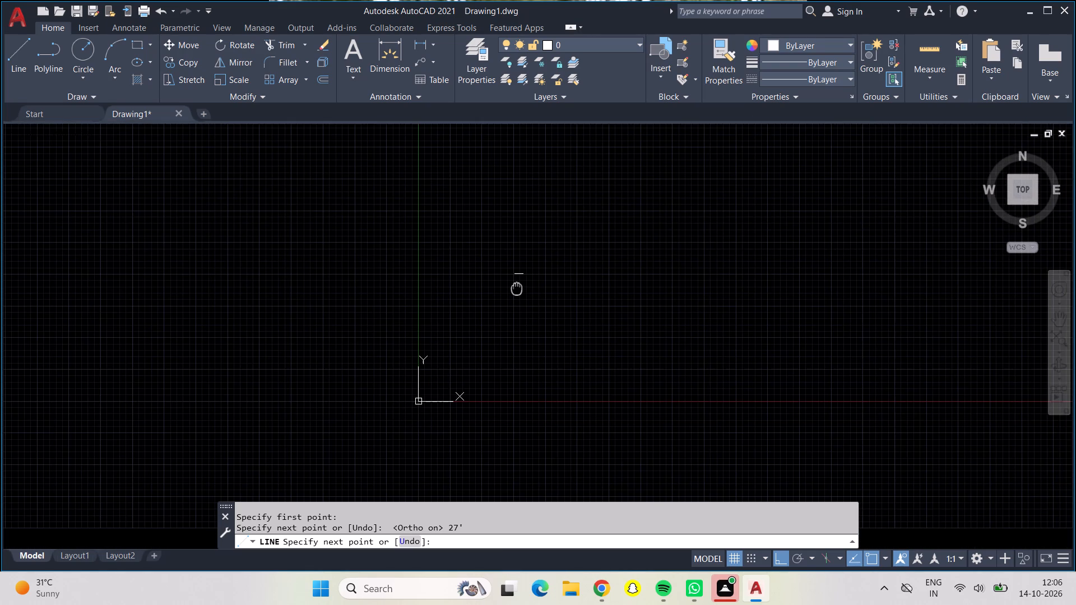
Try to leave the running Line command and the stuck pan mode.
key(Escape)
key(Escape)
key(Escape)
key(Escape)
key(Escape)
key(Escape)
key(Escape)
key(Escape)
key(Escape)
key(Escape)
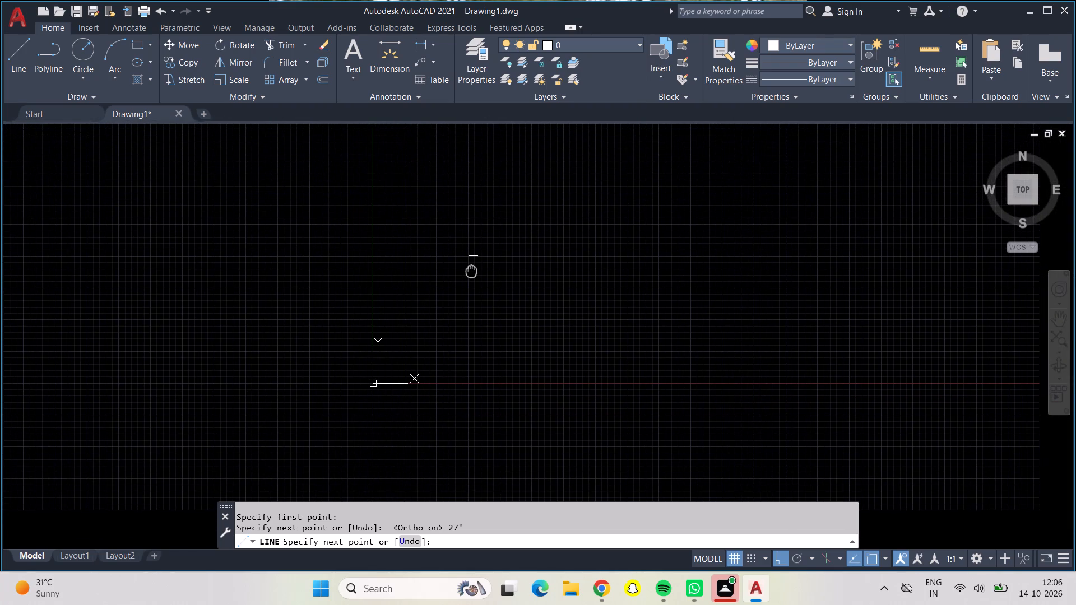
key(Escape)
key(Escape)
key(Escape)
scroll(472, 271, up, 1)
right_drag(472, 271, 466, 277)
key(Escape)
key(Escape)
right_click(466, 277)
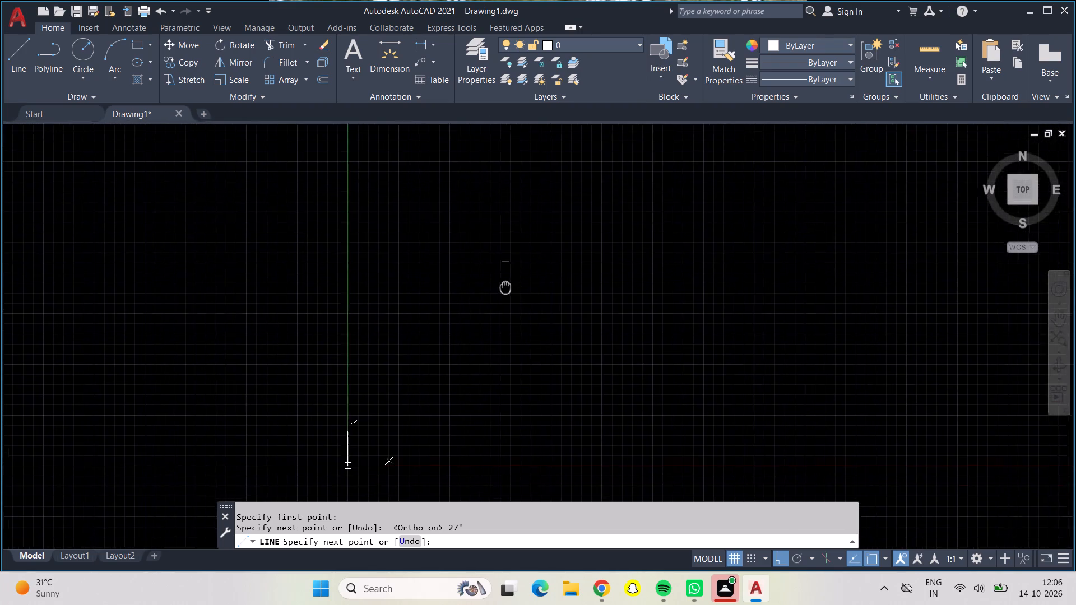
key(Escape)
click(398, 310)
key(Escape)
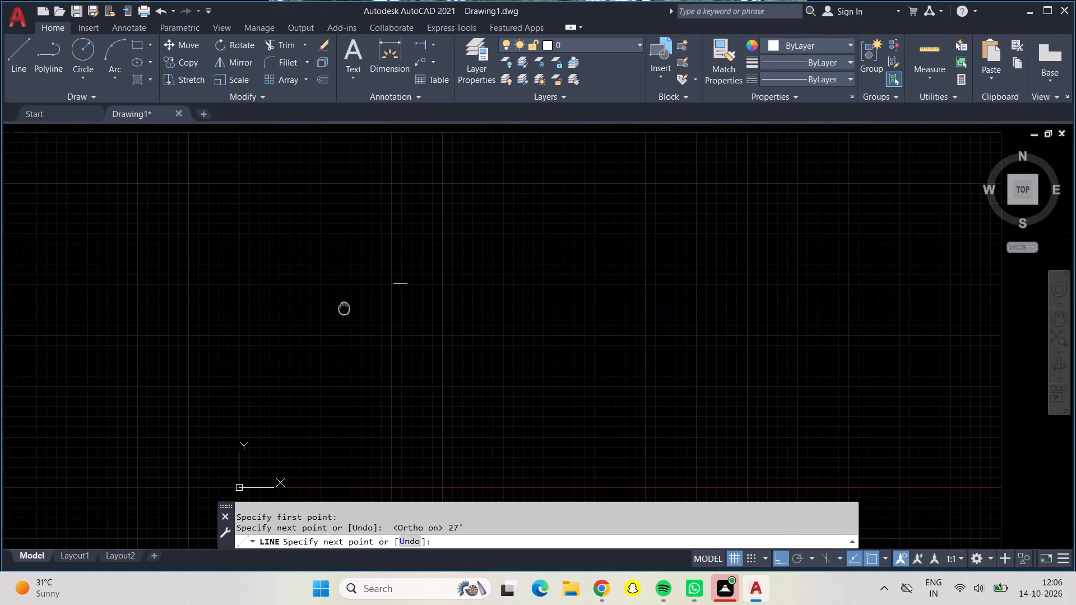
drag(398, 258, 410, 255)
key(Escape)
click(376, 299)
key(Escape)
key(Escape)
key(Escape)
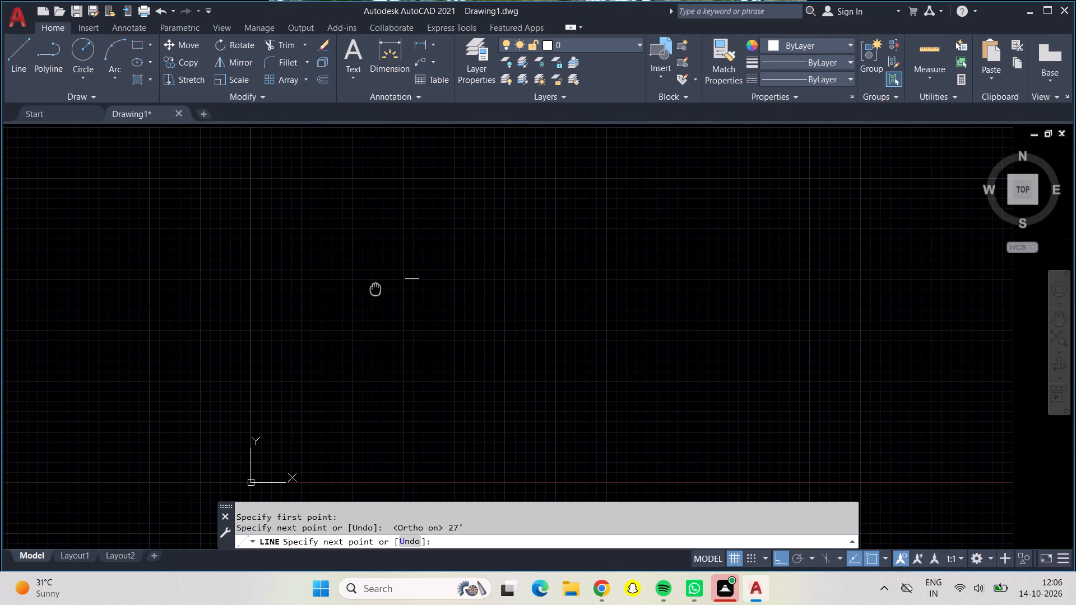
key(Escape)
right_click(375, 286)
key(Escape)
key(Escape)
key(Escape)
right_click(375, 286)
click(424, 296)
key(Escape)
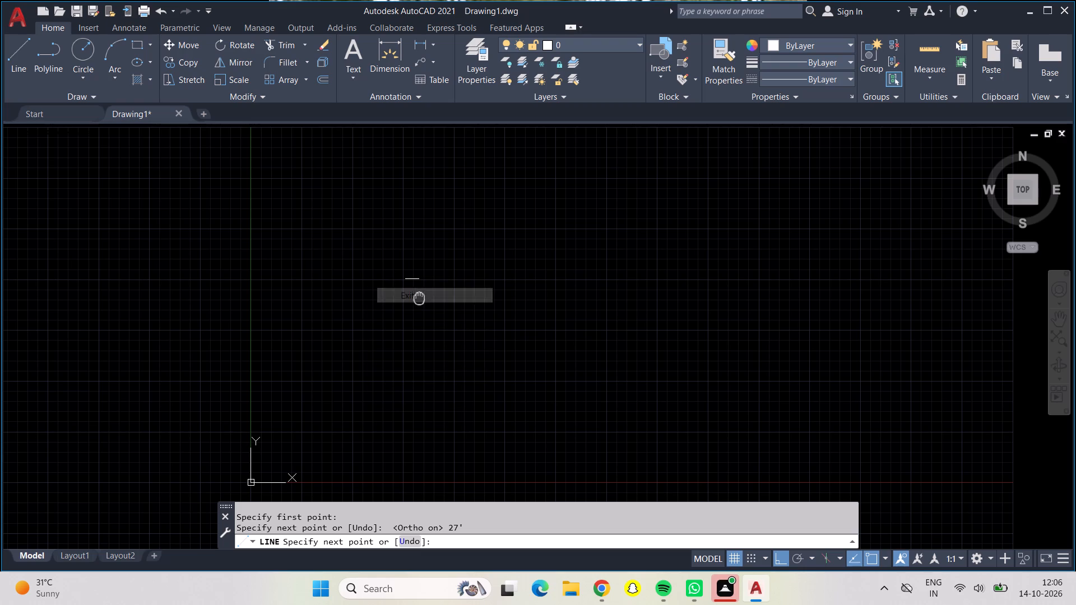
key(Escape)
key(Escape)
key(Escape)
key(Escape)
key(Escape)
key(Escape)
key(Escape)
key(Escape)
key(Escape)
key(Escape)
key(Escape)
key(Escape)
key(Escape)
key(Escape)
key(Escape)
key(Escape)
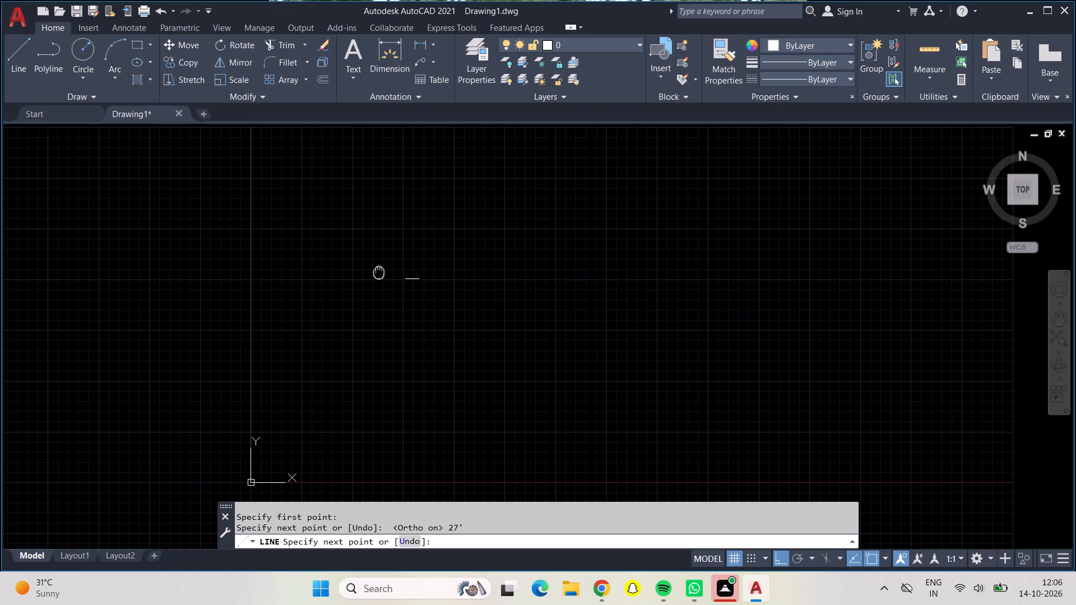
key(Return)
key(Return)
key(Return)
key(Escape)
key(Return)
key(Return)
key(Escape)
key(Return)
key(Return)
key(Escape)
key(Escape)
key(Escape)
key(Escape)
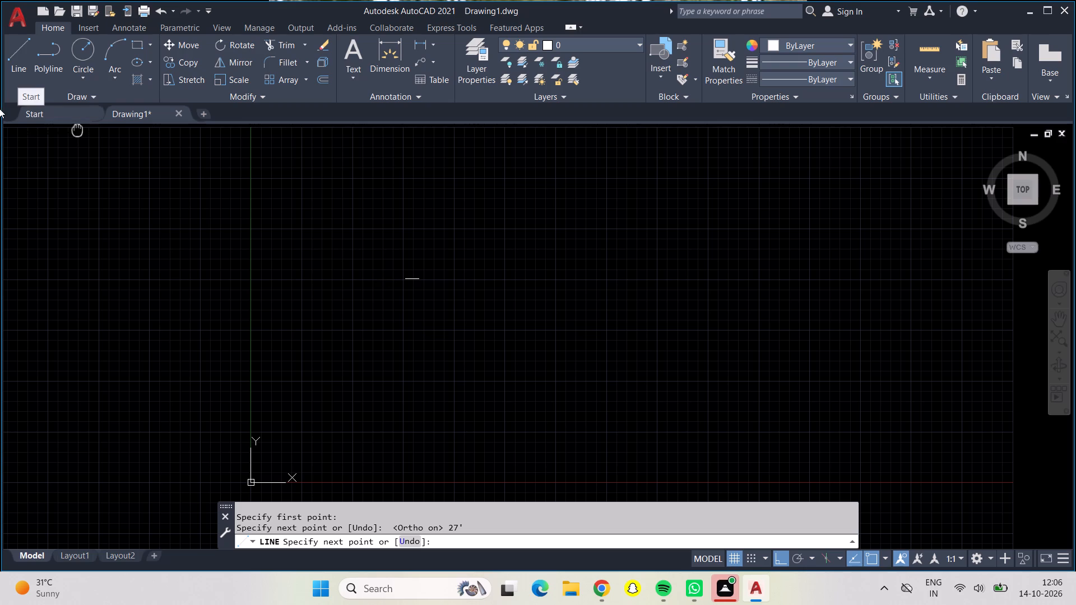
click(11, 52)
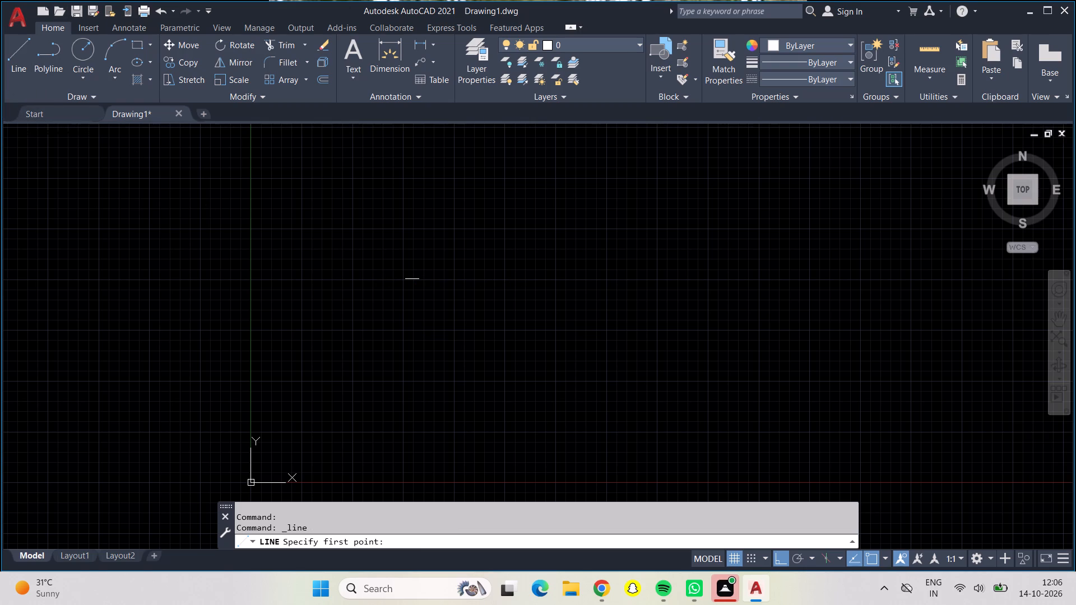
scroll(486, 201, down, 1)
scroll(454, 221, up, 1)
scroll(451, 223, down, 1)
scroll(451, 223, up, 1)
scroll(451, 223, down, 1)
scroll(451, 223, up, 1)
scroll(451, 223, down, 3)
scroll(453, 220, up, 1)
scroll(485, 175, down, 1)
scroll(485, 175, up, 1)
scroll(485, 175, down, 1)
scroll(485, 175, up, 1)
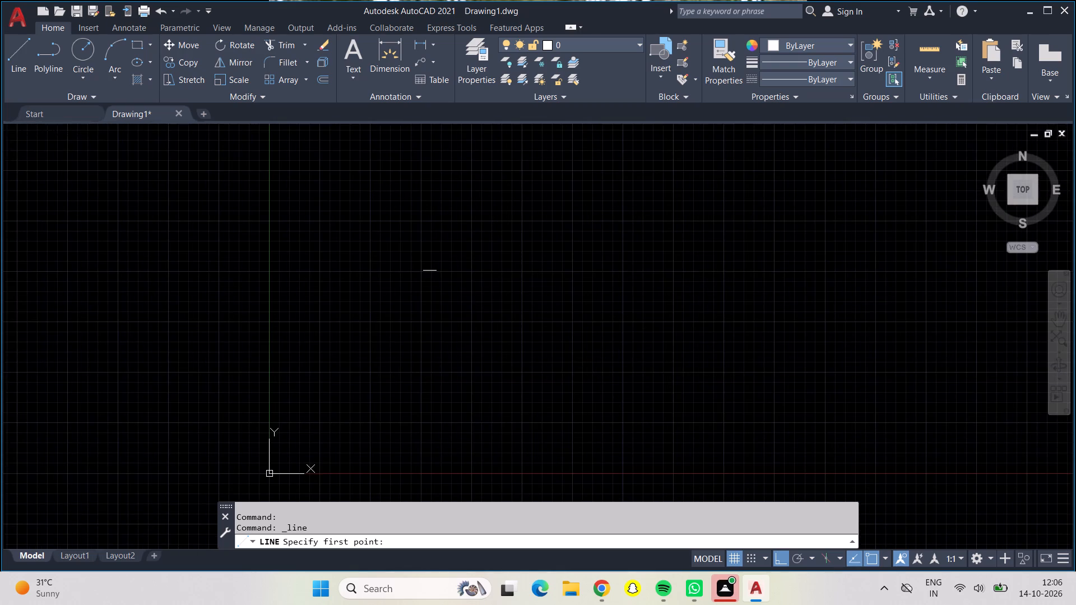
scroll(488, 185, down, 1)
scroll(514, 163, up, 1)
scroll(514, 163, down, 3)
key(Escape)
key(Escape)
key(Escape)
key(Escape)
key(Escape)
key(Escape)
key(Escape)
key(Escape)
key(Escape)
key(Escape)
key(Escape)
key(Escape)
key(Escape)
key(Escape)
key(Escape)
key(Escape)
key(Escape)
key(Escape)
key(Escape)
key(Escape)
Erase the 27' horizontal line from model space.
middle_drag(597, 124, 581, 178)
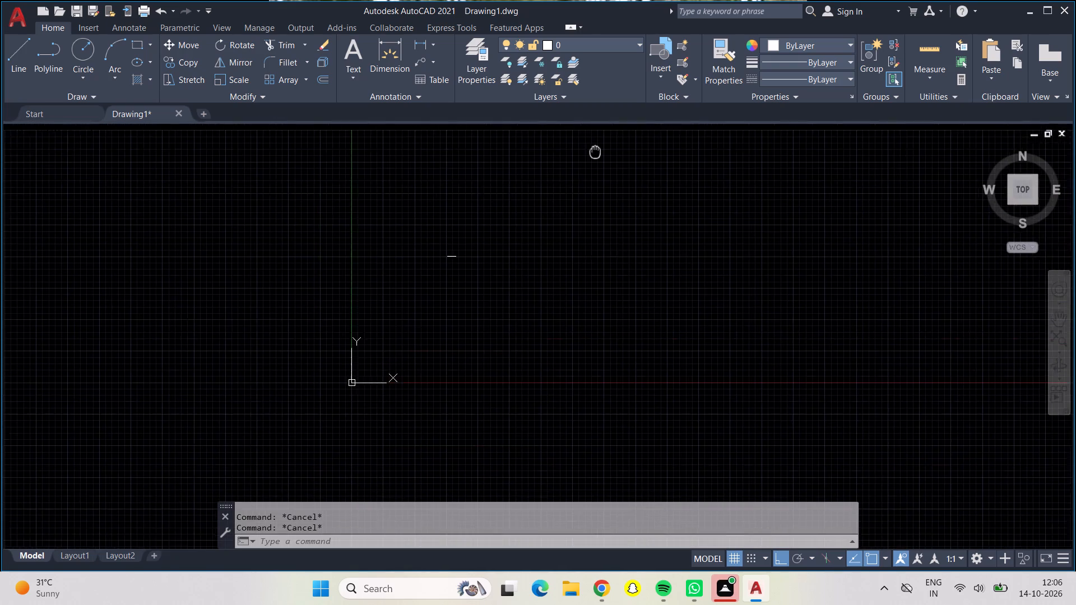
middle_drag(581, 178, 492, 306)
scroll(369, 392, up, 4)
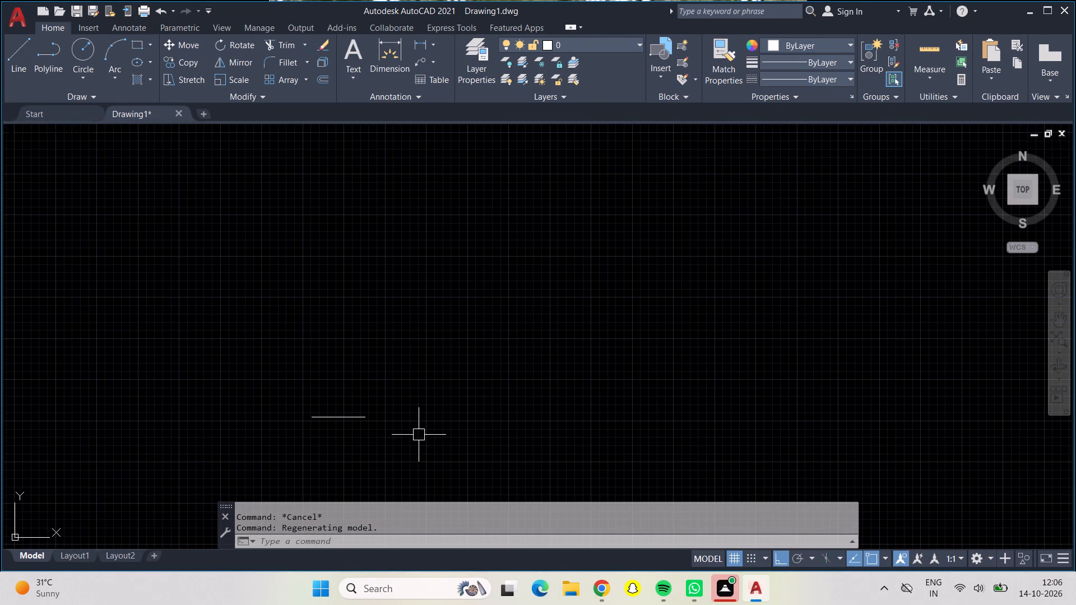
middle_drag(419, 435, 571, 200)
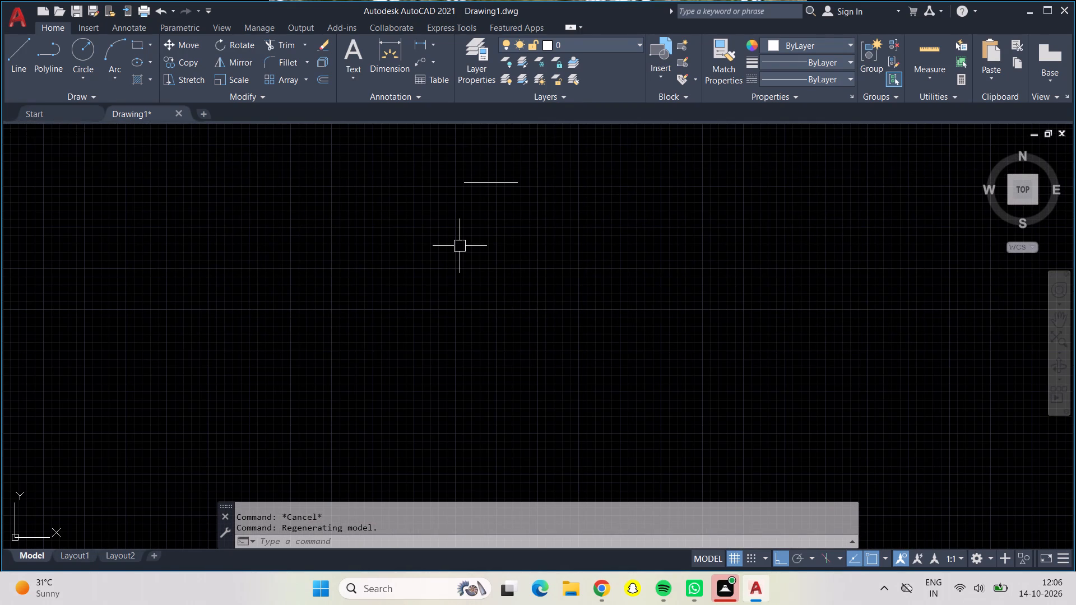
key(Escape)
middle_drag(460, 246, 402, 390)
drag(436, 253, 466, 249)
click(360, 393)
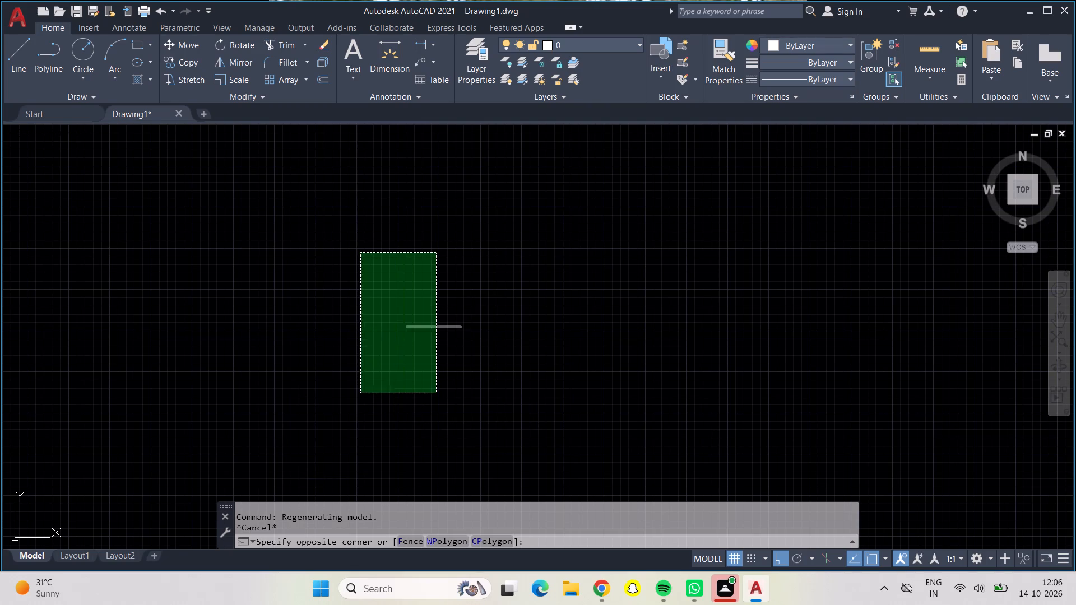
key(Delete)
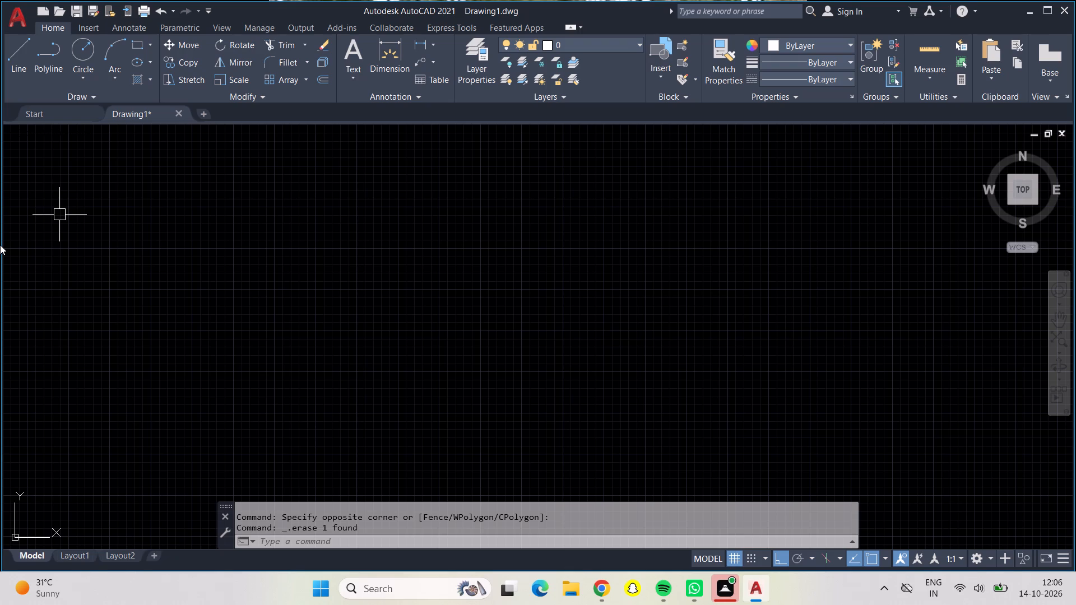
Draw a horizontal 27' line in open model space as the top side of the rectangular outline.
click(11, 57)
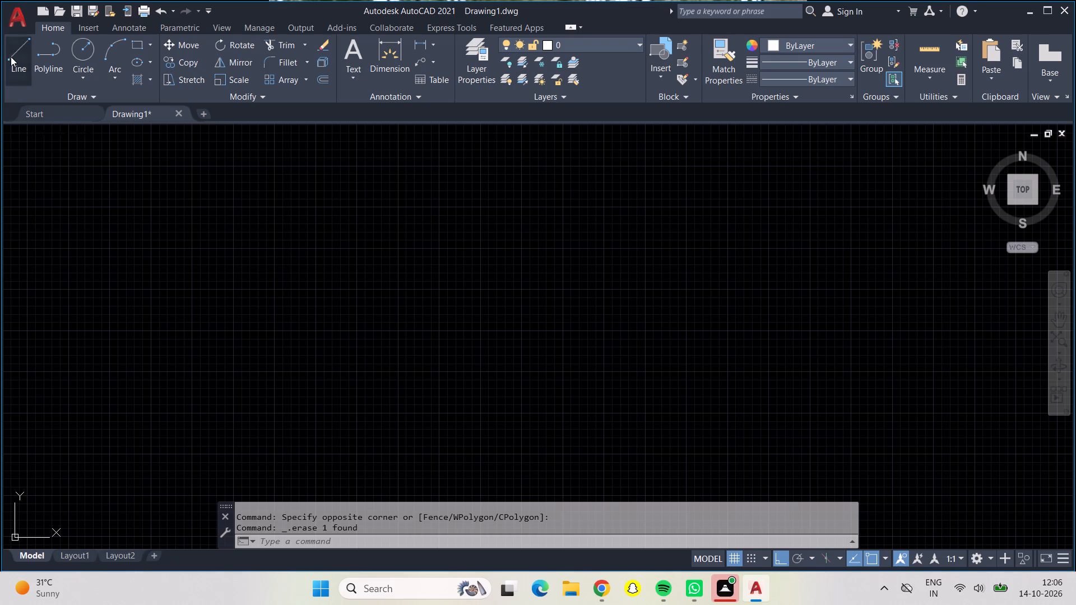
click(233, 206)
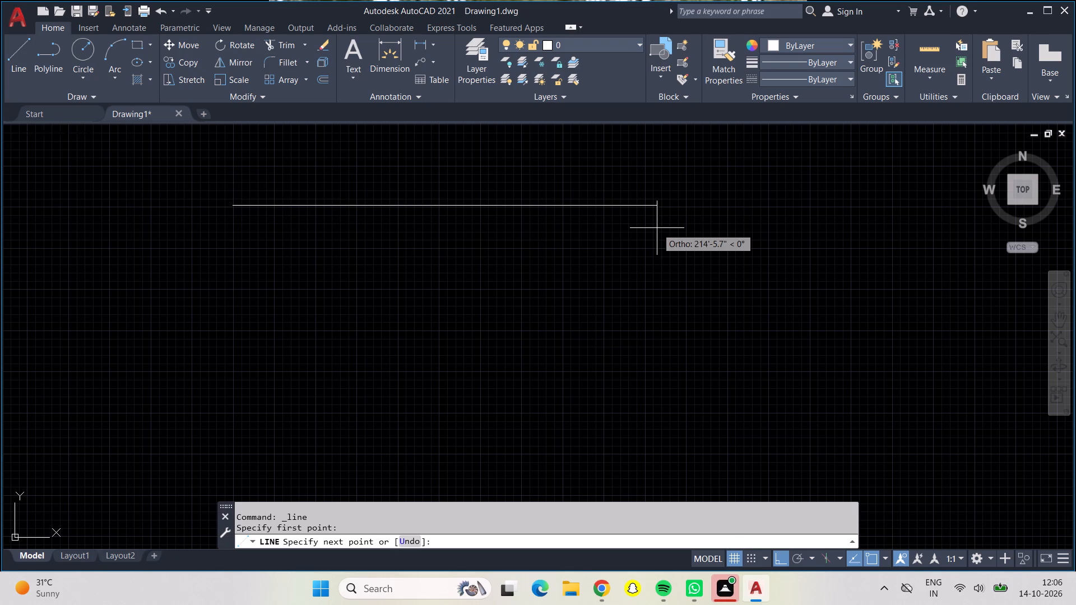
scroll(634, 232, down, 2)
scroll(578, 250, down, 1)
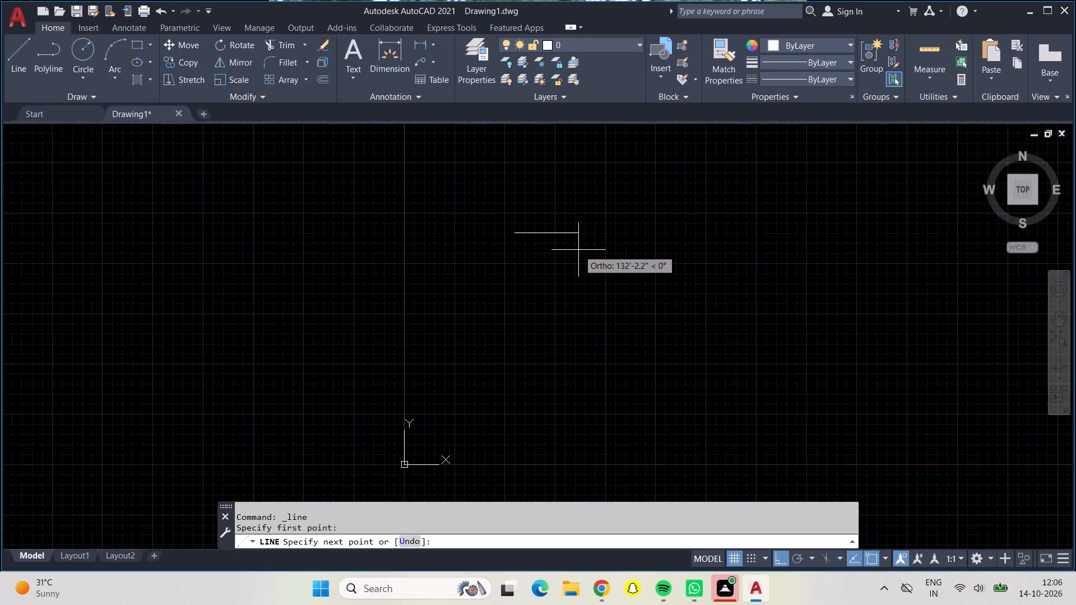
middle_drag(578, 250, 368, 292)
scroll(358, 288, up, 2)
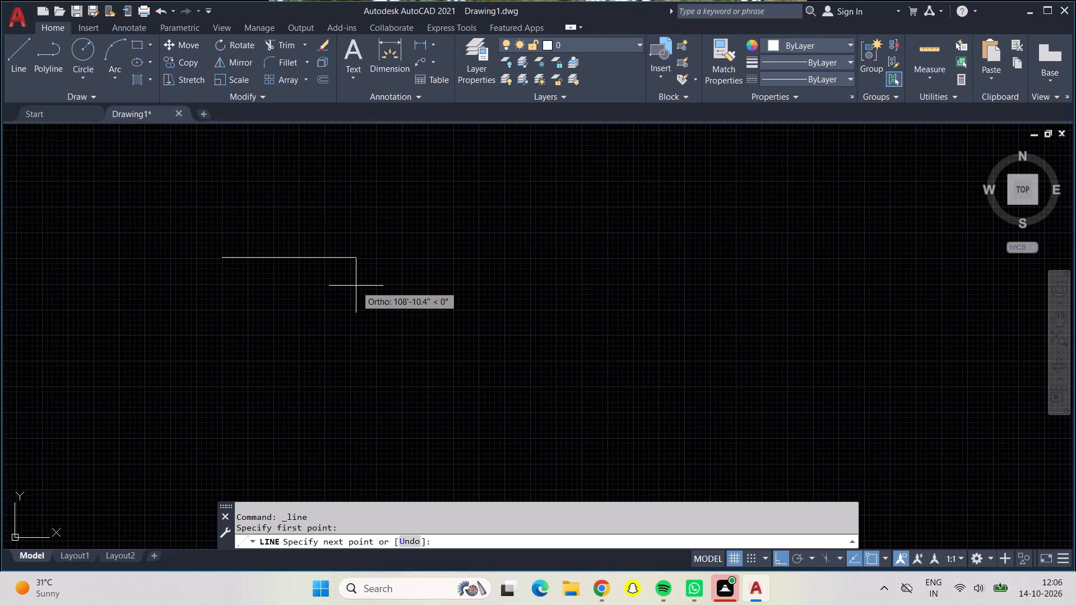
scroll(364, 287, up, 1)
scroll(364, 287, down, 1)
scroll(364, 287, up, 1)
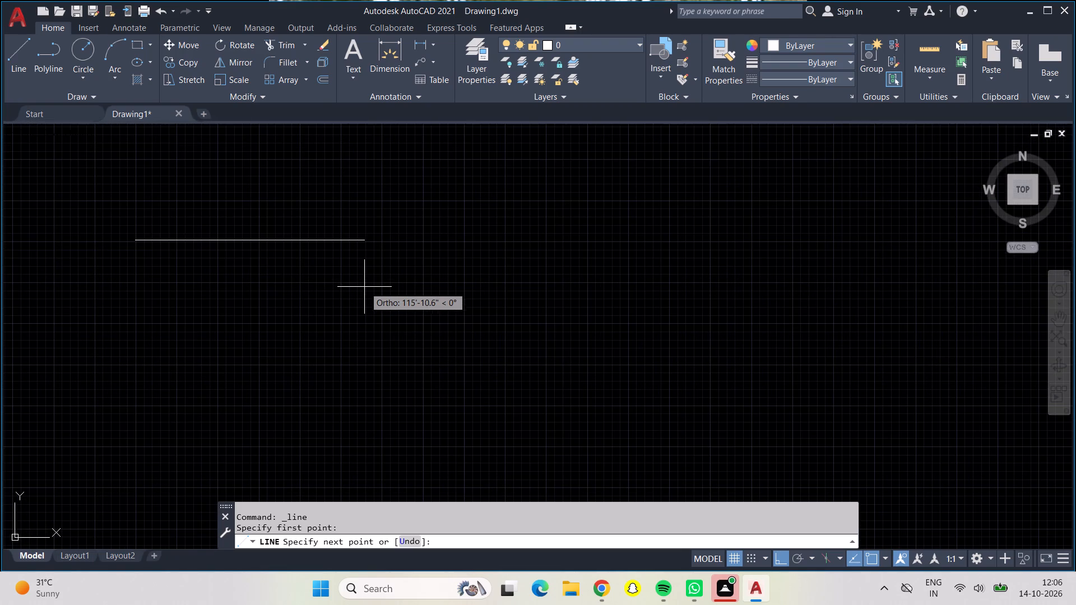
middle_drag(364, 287, 545, 273)
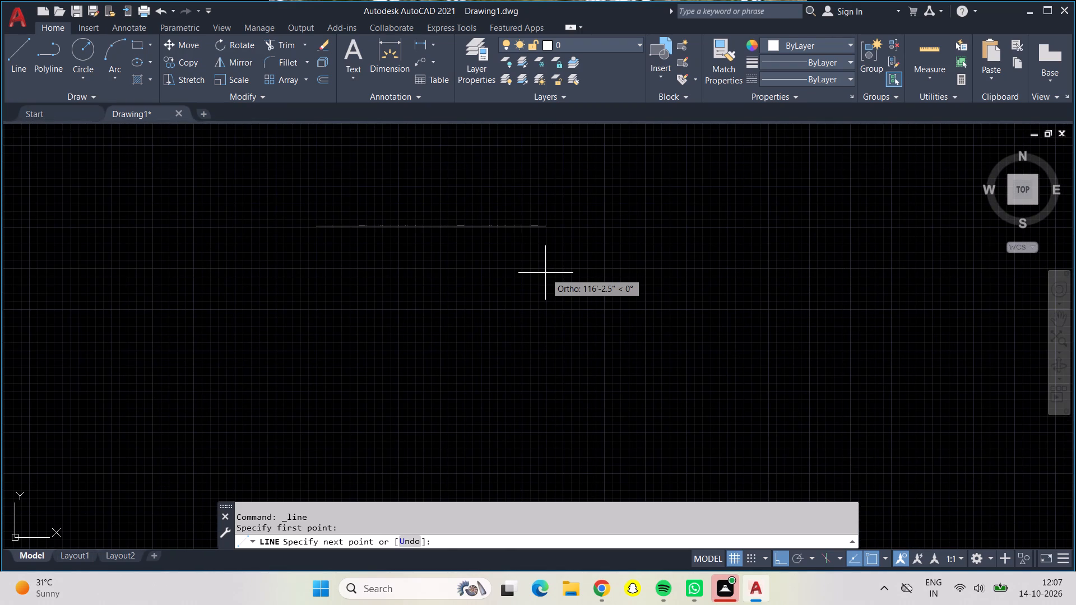
text(27')
key(Return)
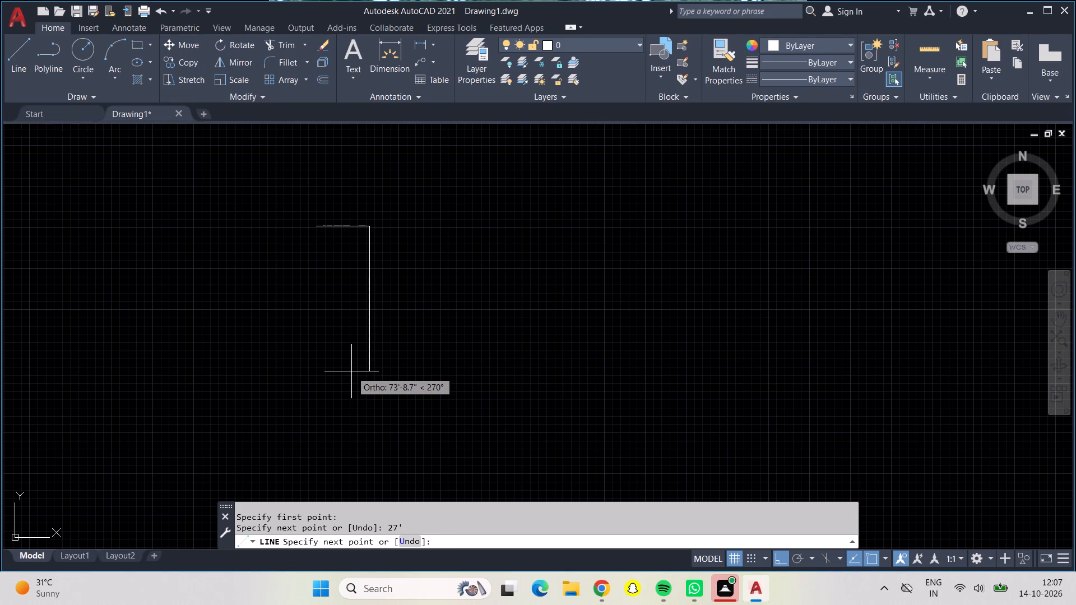
Complete the rectangular outline with a 54' line down, a 27' line back and a 54' line up to the start point.
text(54')
key(Return)
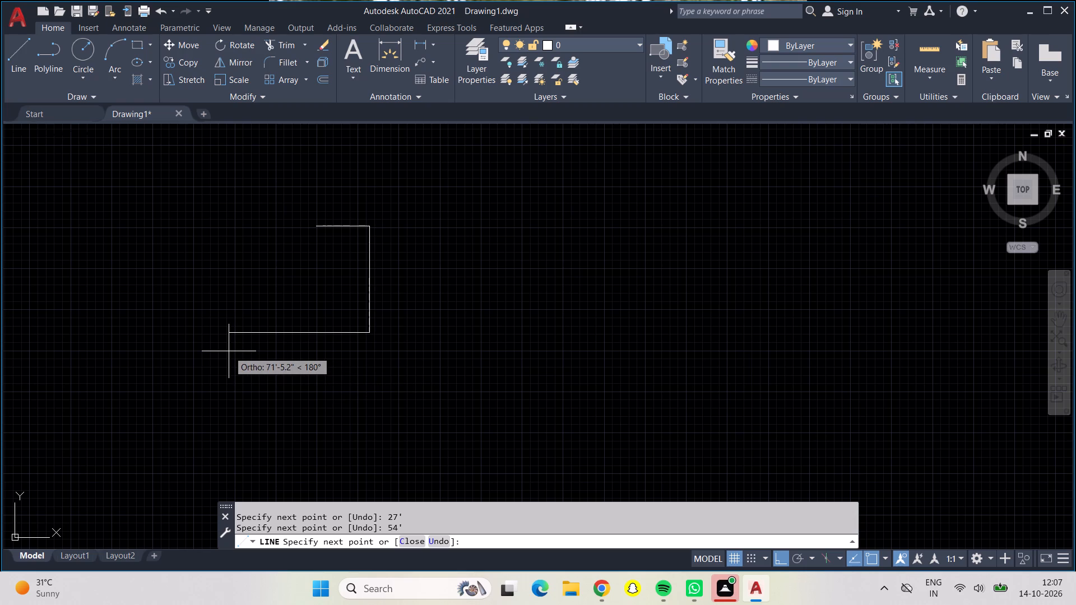
text(27')
key(Return)
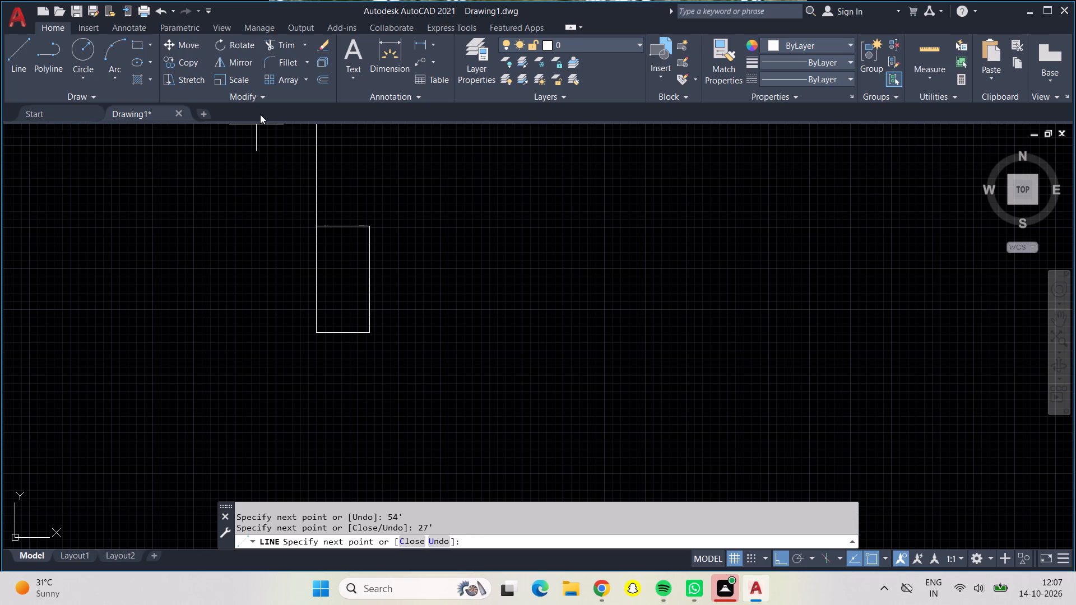
text(45)
key(BackSpace)
key(BackSpace)
text(54')
key(Return)
key(Return)
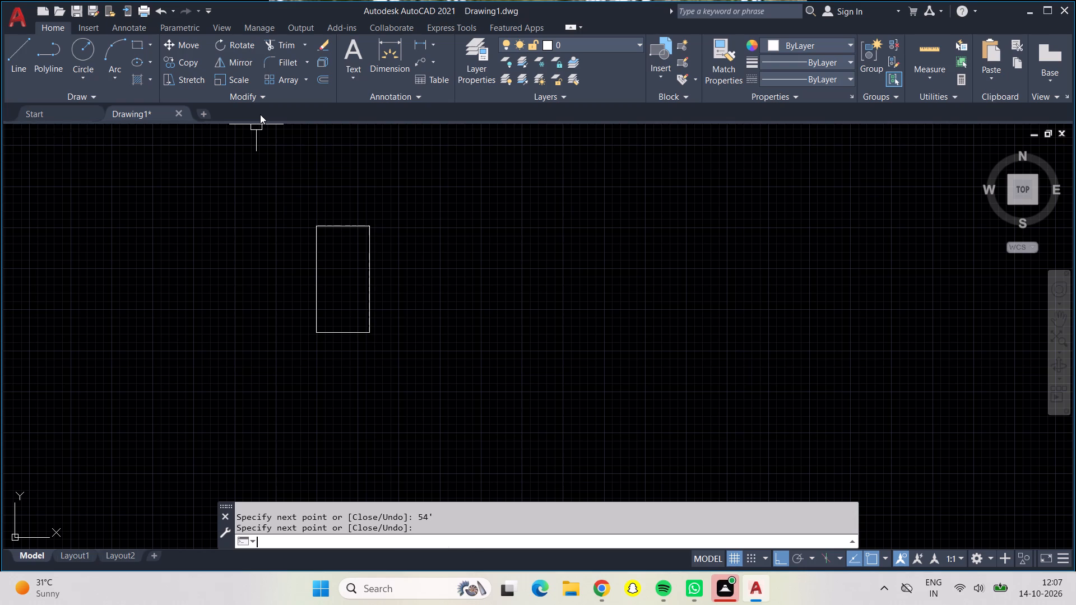
Offset the outline's top line 4" toward the inside of the rectangle.
scroll(364, 302, down, 1)
scroll(364, 300, up, 5)
scroll(351, 273, down, 1)
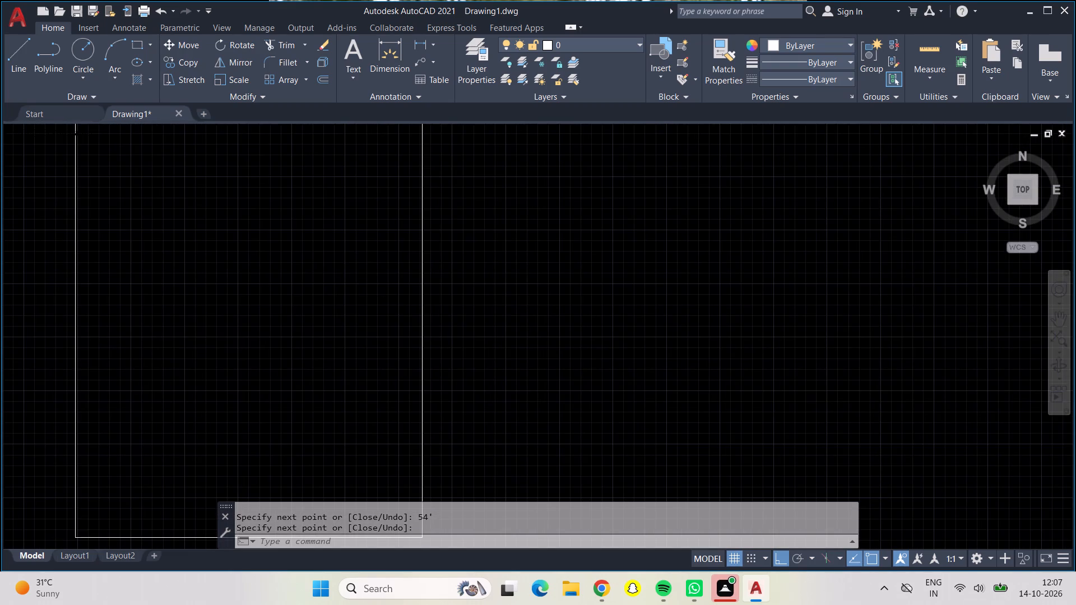
middle_drag(350, 271, 615, 374)
scroll(607, 373, down, 1)
middle_drag(596, 367, 507, 337)
key(Escape)
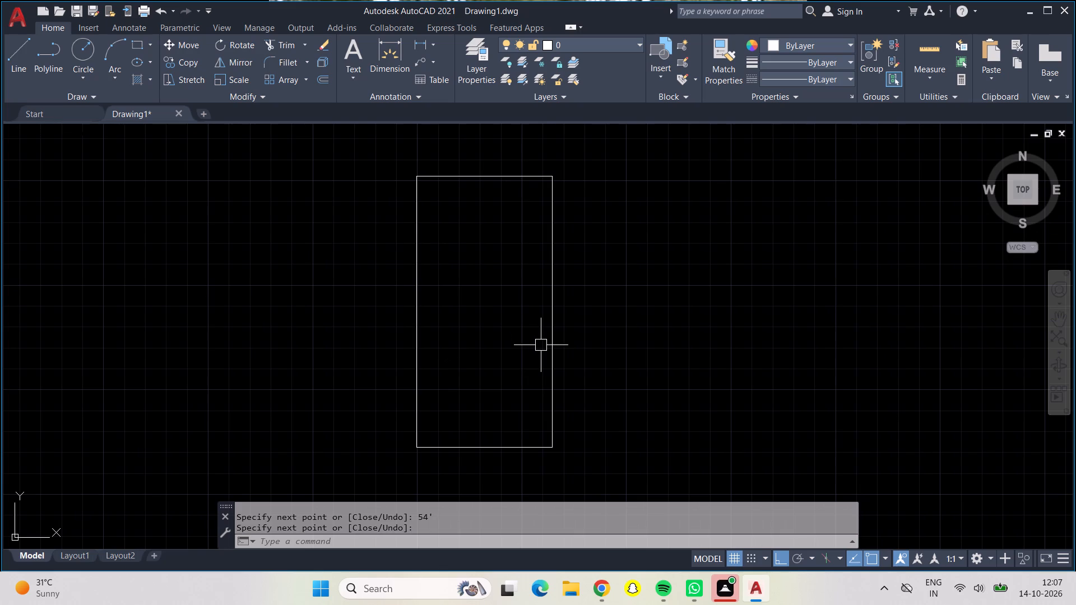
key(Escape)
key(Escape)
key(o)
key(Return)
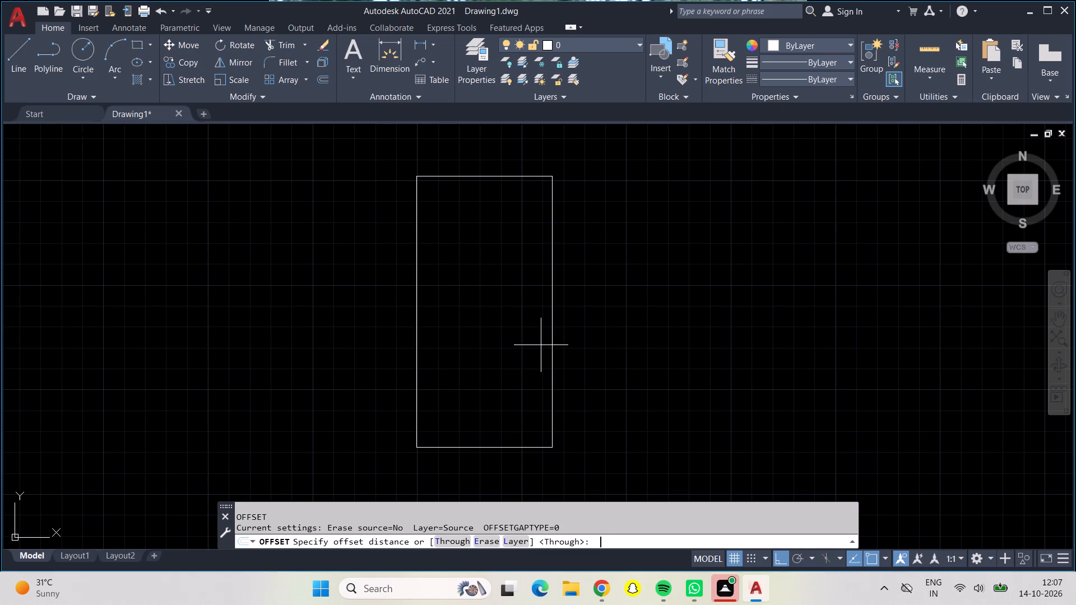
key(4)
key(apostrophe)
key(BackSpace)
key(shift+quotedbl)
key(Return)
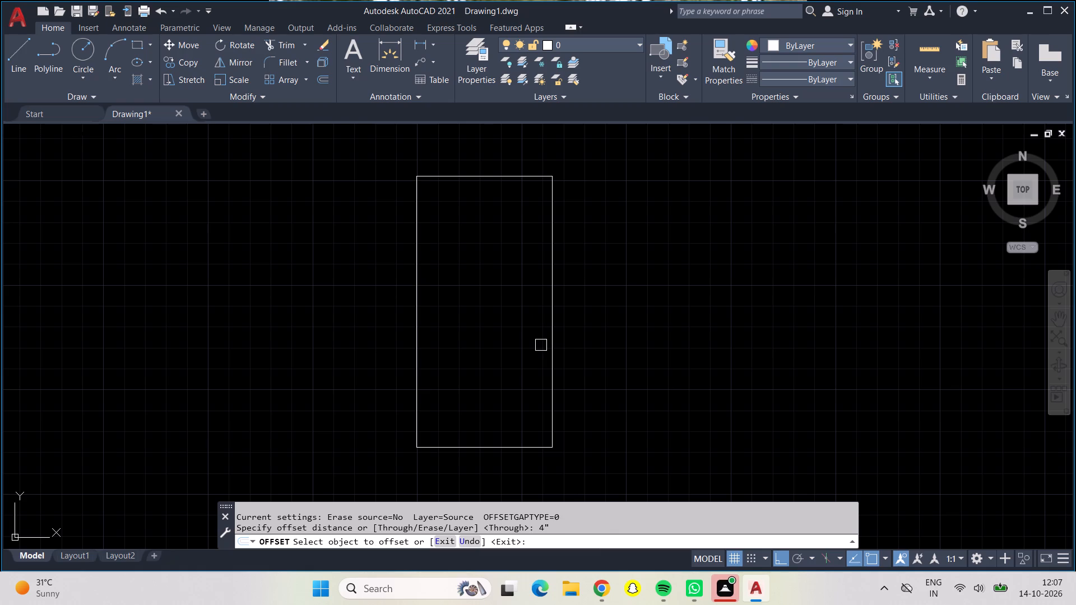
click(475, 178)
click(475, 199)
key(Escape)
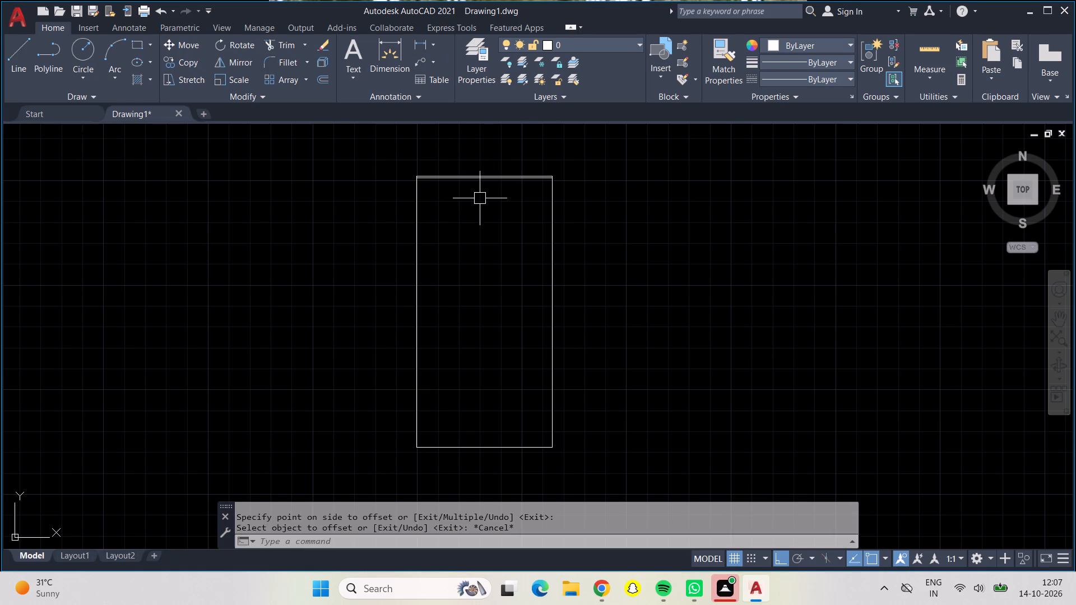
Offset both long vertical sides of the outline 9" toward the inside of the rectangle.
key(o)
key(Return)
text(9")
key(Return)
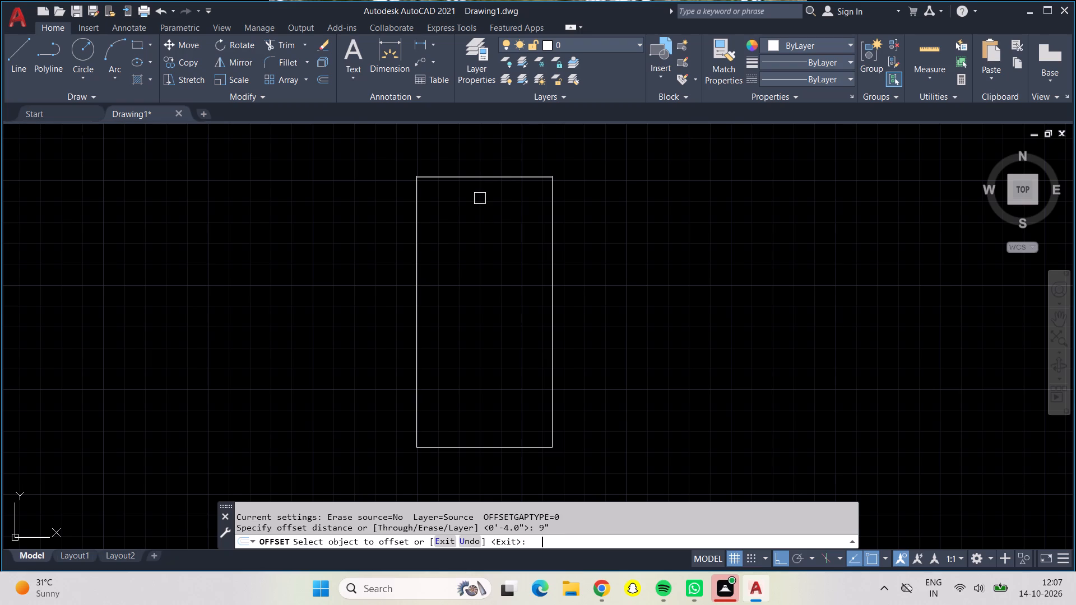
click(417, 277)
click(488, 306)
drag(553, 331, 488, 328)
click(480, 325)
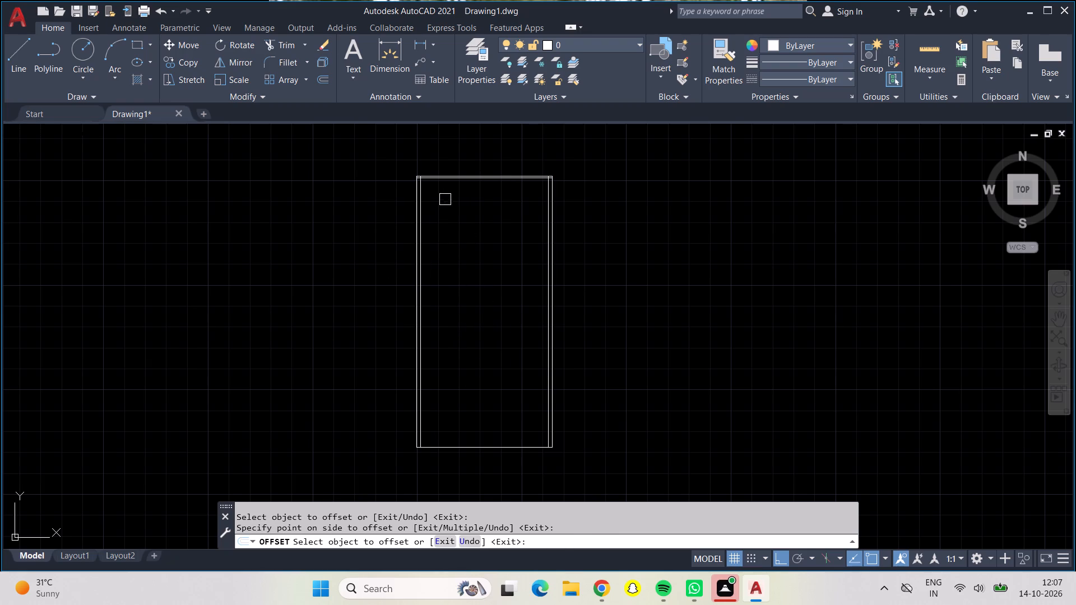
middle_drag(514, 193, 525, 322)
scroll(532, 322, up, 3)
middle_click(512, 295)
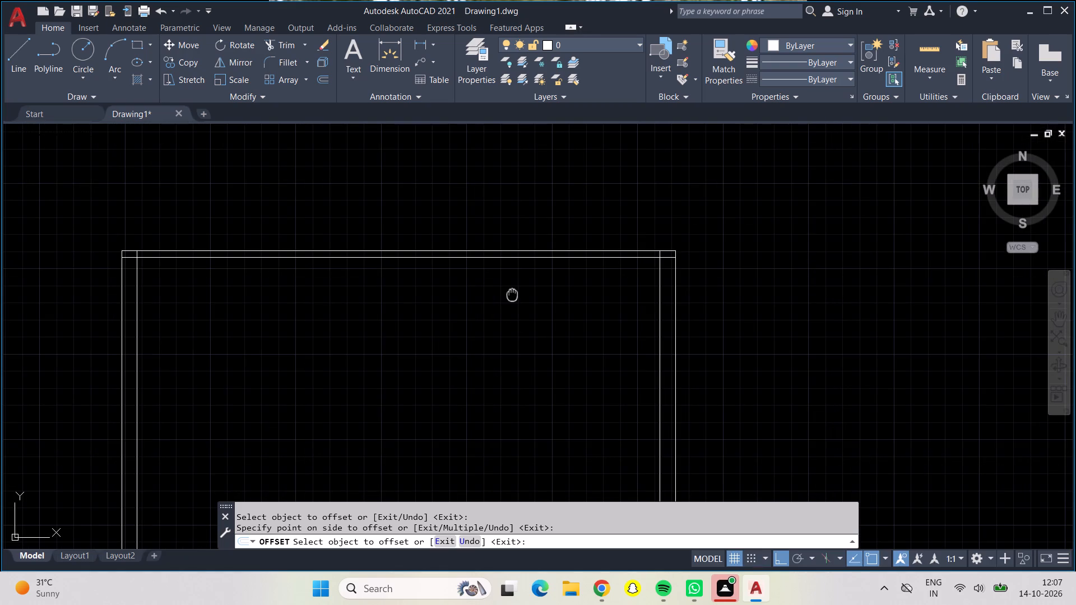
scroll(512, 295, up, 1)
scroll(511, 300, down, 1)
middle_drag(511, 300, 545, 247)
key(Escape)
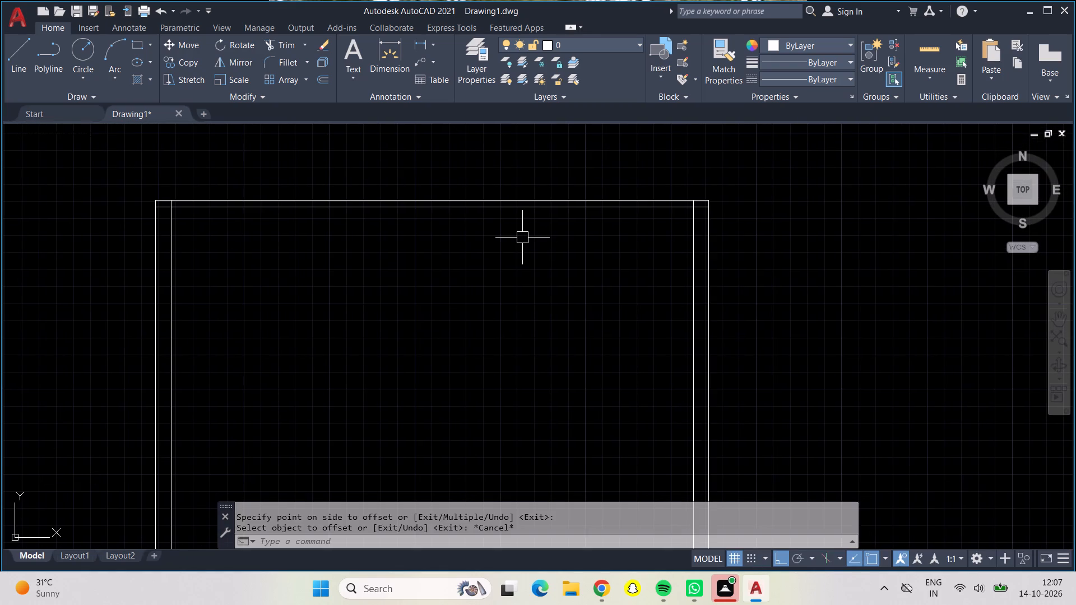
Offset the inner line of the top wall 4'0" downward into the rectangle.
key(o)
key(Return)
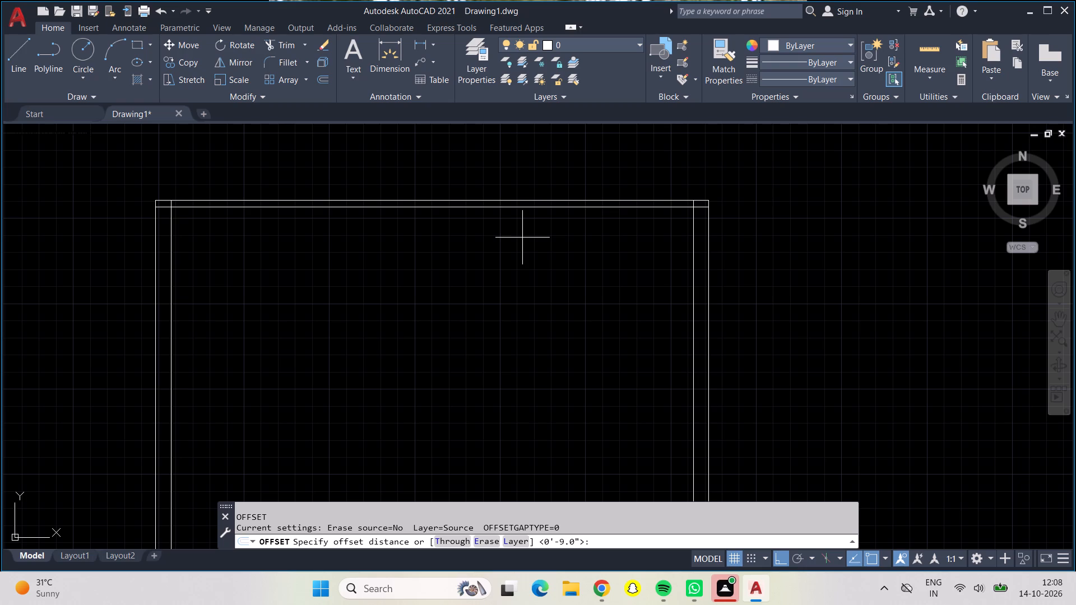
key(4)
key(apostrophe)
text(0")
key(Return)
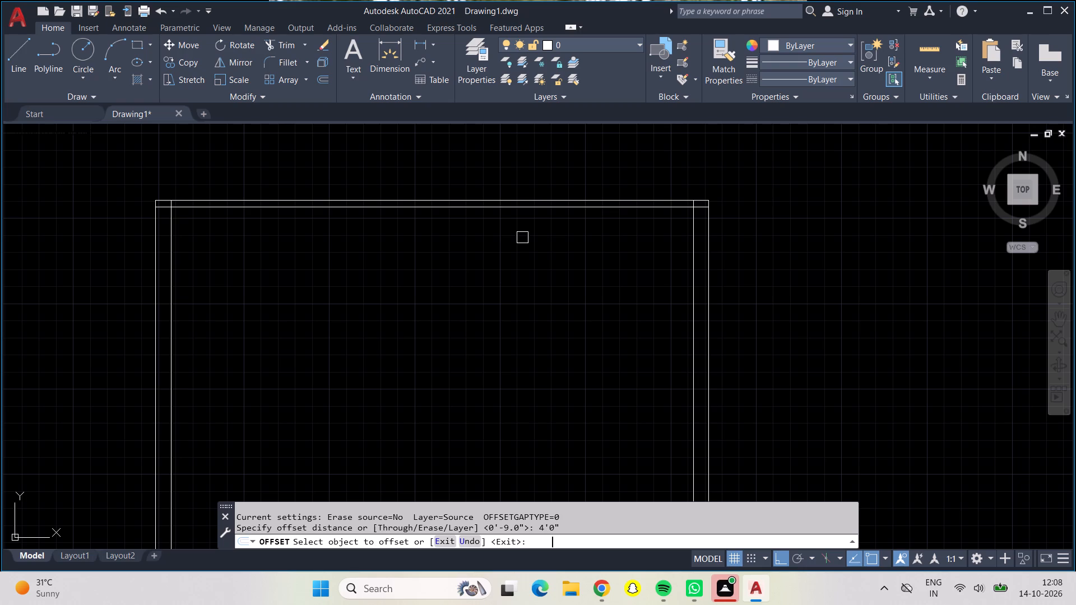
click(536, 211)
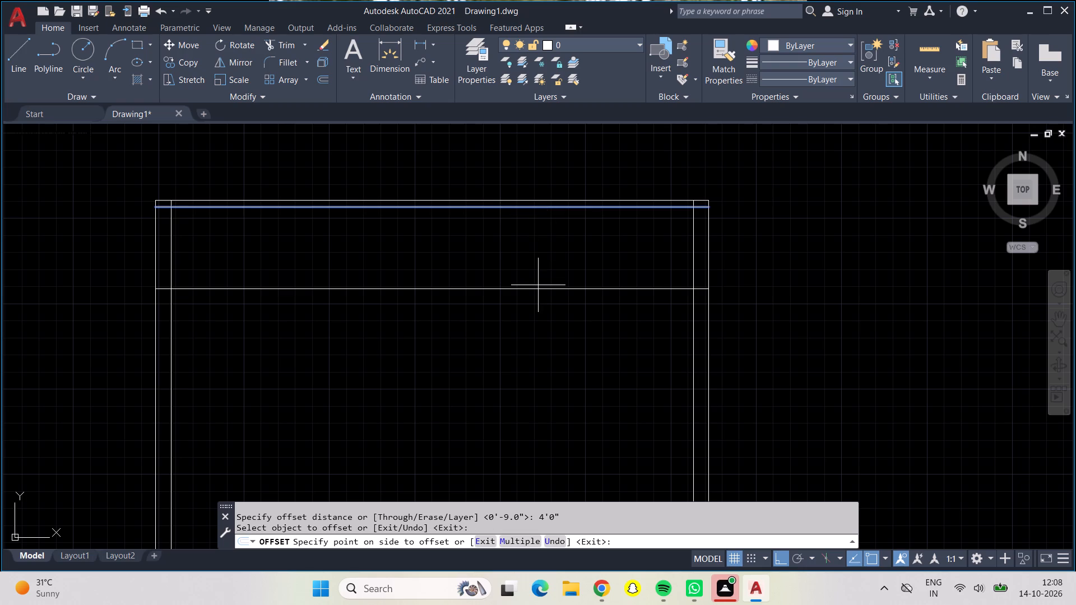
click(538, 285)
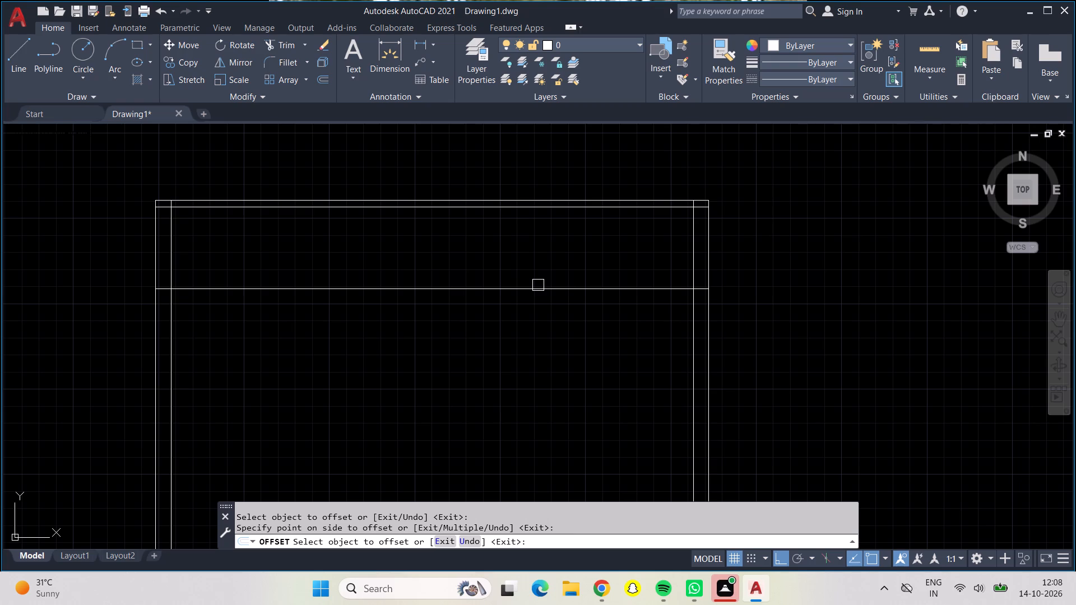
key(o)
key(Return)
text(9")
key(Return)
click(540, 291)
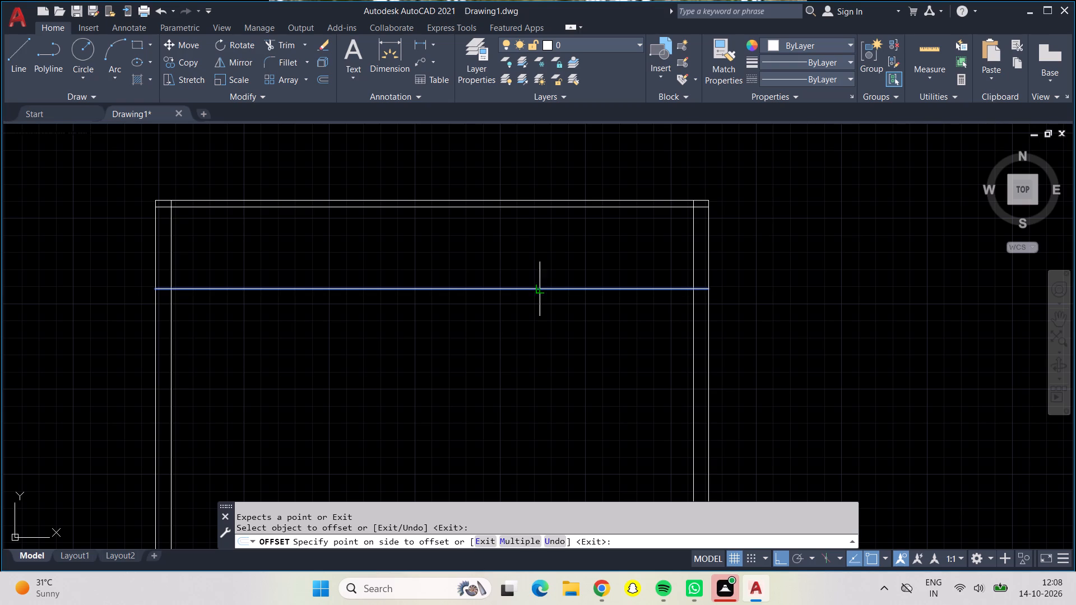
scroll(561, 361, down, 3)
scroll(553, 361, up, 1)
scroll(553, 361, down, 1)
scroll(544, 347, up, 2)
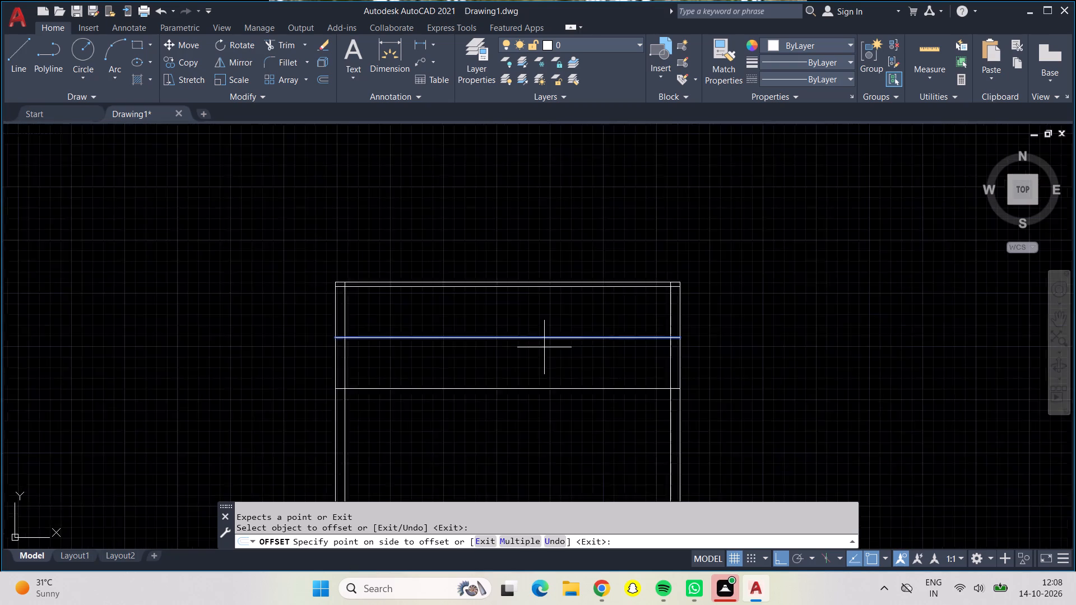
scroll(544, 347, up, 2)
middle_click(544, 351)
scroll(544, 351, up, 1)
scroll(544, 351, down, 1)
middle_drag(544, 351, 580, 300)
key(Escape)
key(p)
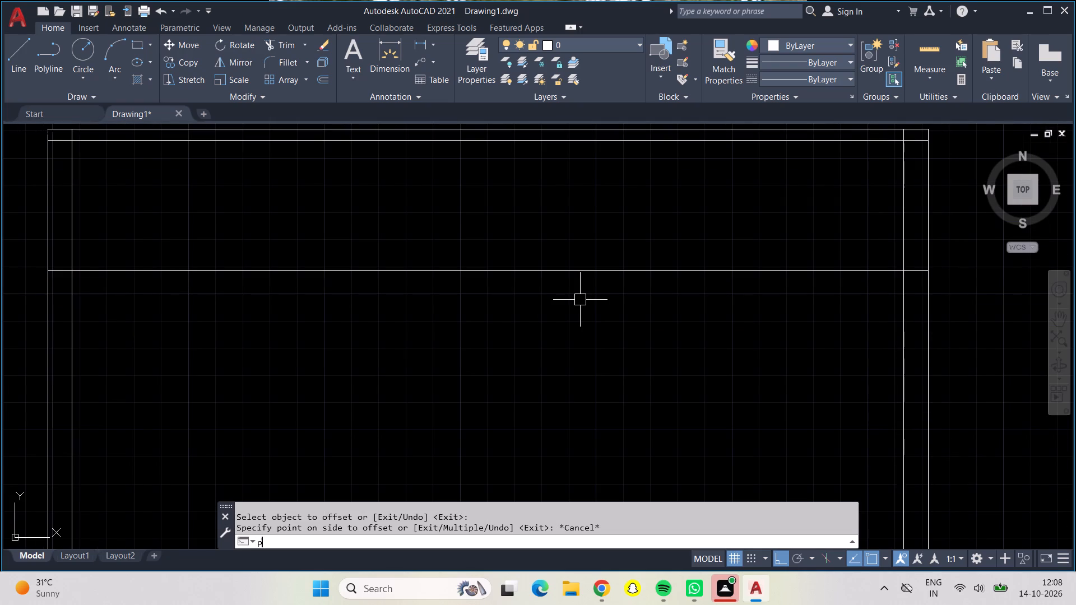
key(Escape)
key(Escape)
Offset the horizontal line below the top wall 9" downward to form a cross wall.
key(o)
key(Escape)
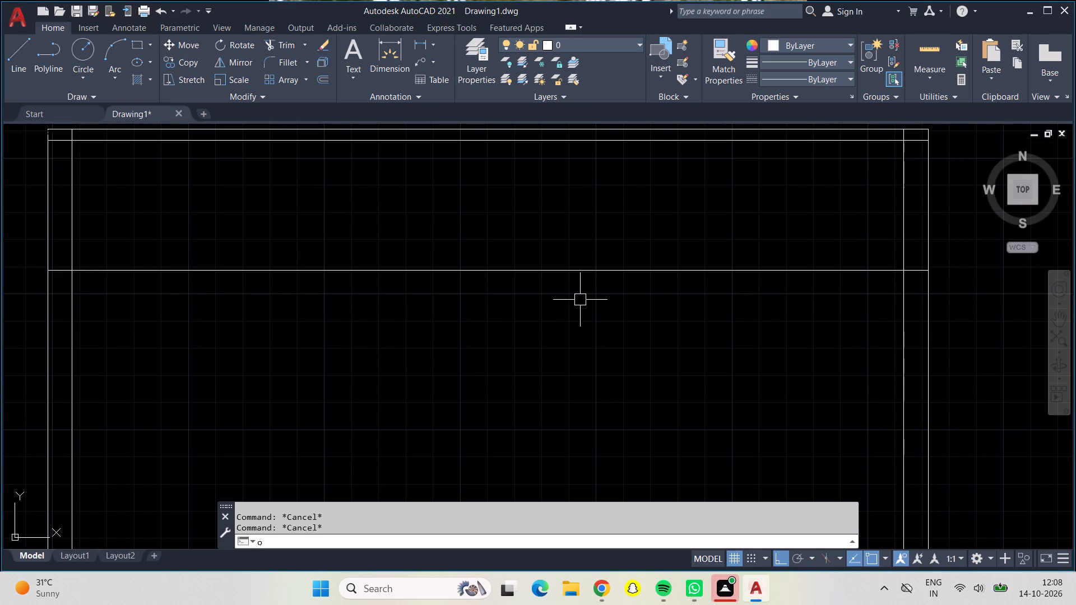
key(Return)
text(9")
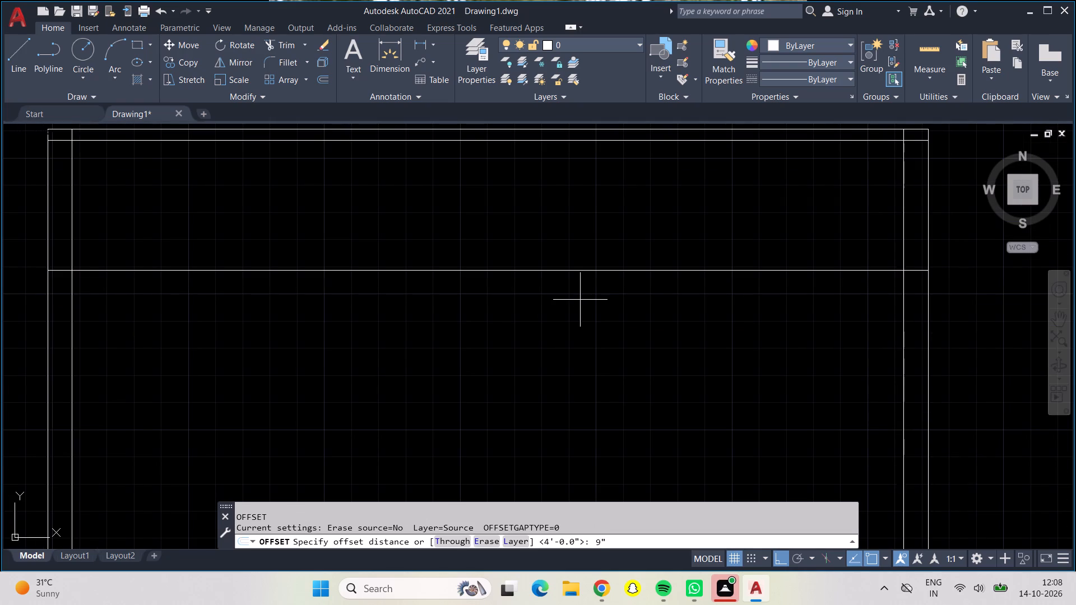
key(Return)
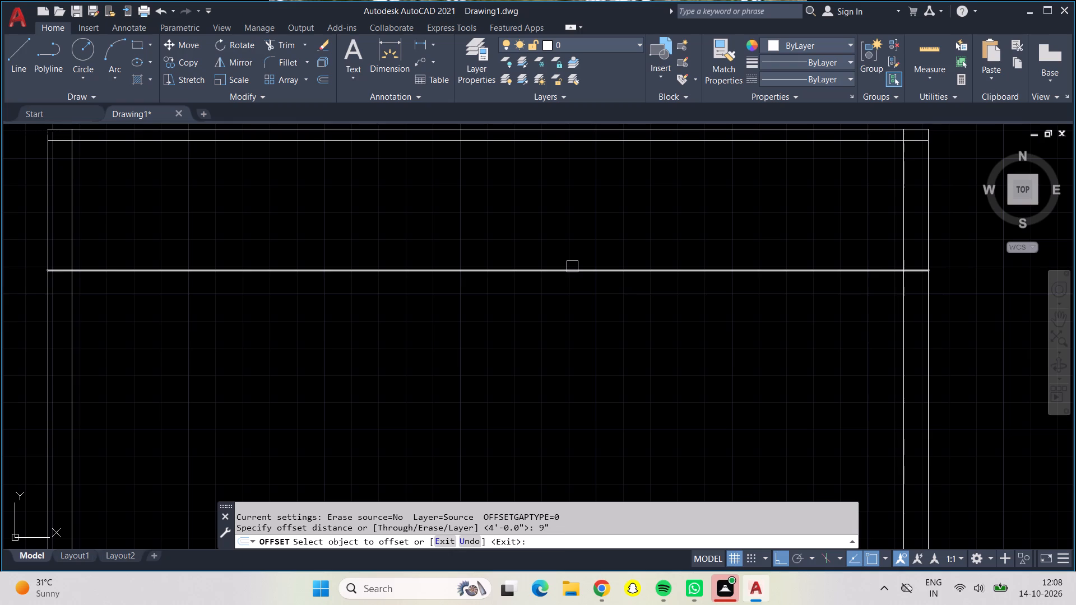
click(572, 267)
click(566, 290)
scroll(566, 290, down, 4)
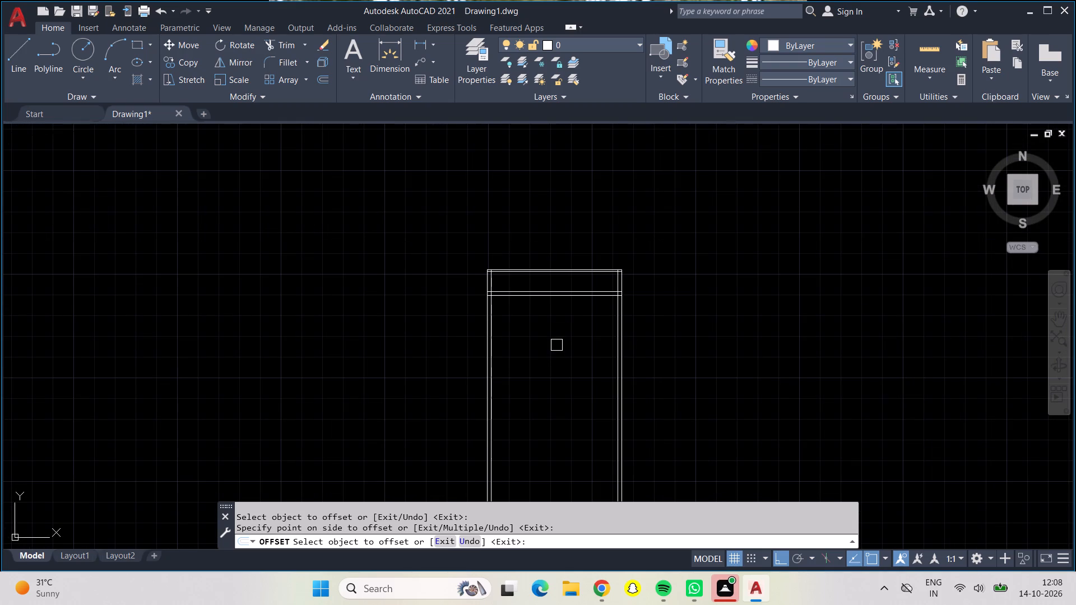
Offset the lower line of the 9" cross wall 15'6" downward into the rectangle.
middle_drag(556, 331, 511, 292)
scroll(512, 278, up, 3)
middle_drag(513, 271, 513, 270)
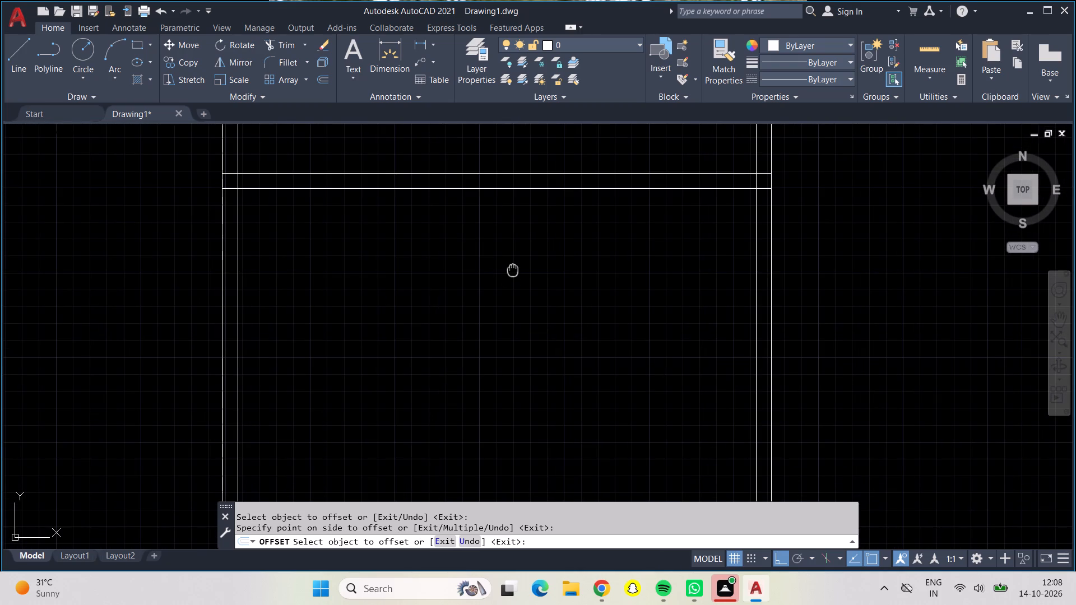
middle_drag(513, 270, 436, 319)
key(Escape)
key(o)
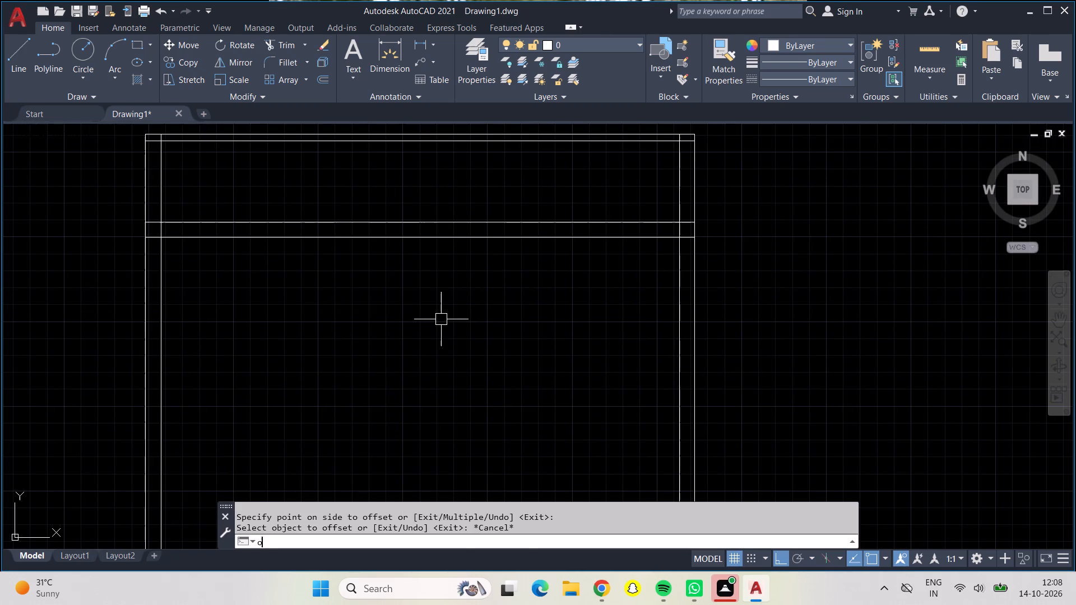
key(Return)
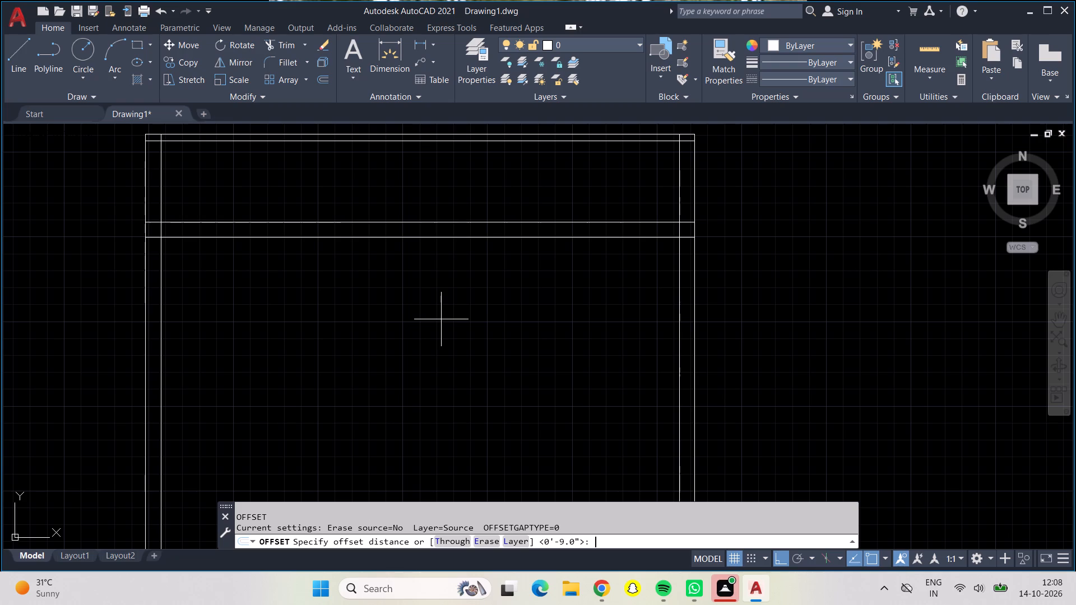
text(15')
text(6")
key(Return)
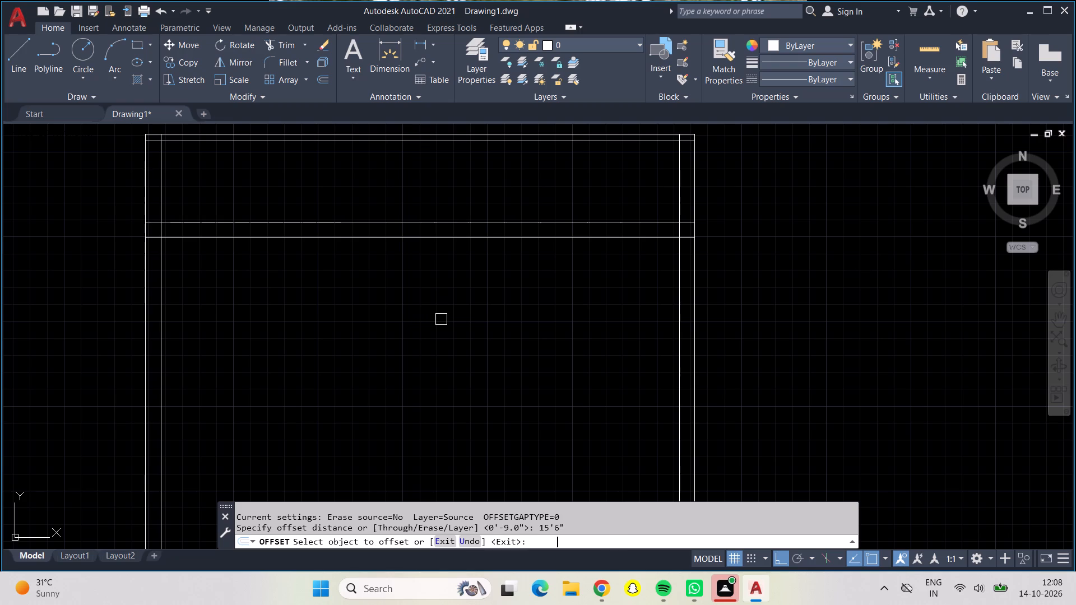
click(468, 238)
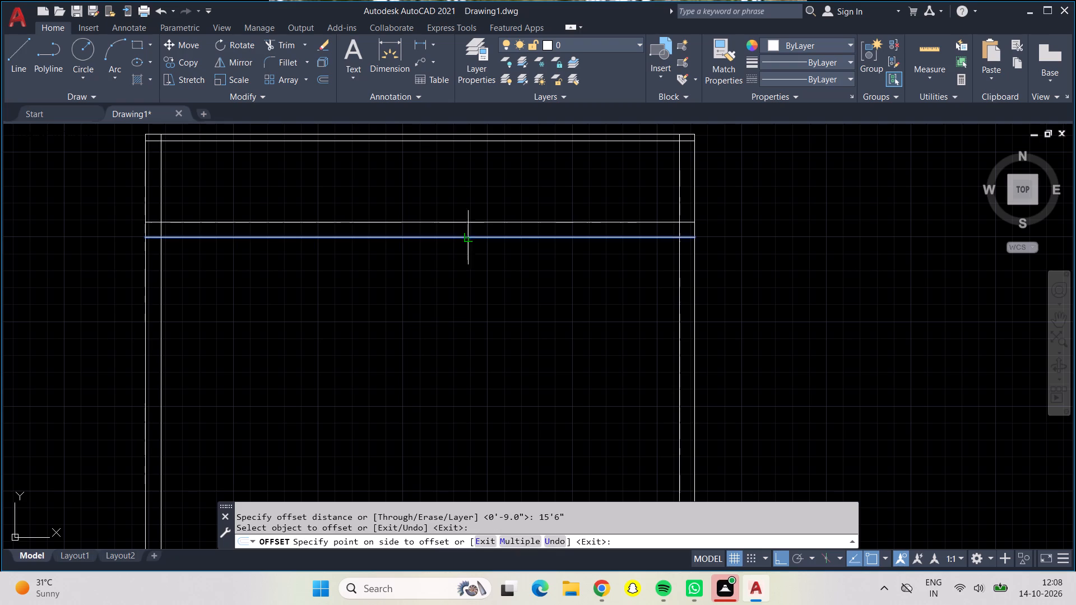
click(460, 336)
scroll(460, 338, down, 1)
middle_drag(457, 338, 473, 213)
scroll(456, 299, down, 1)
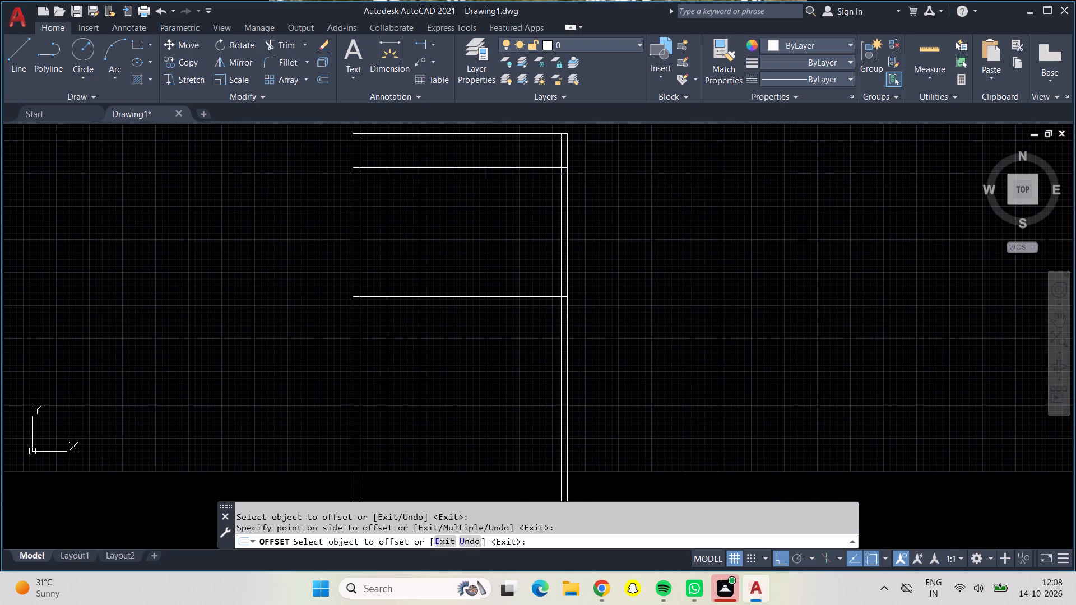
scroll(467, 295, up, 2)
middle_drag(497, 223, 499, 258)
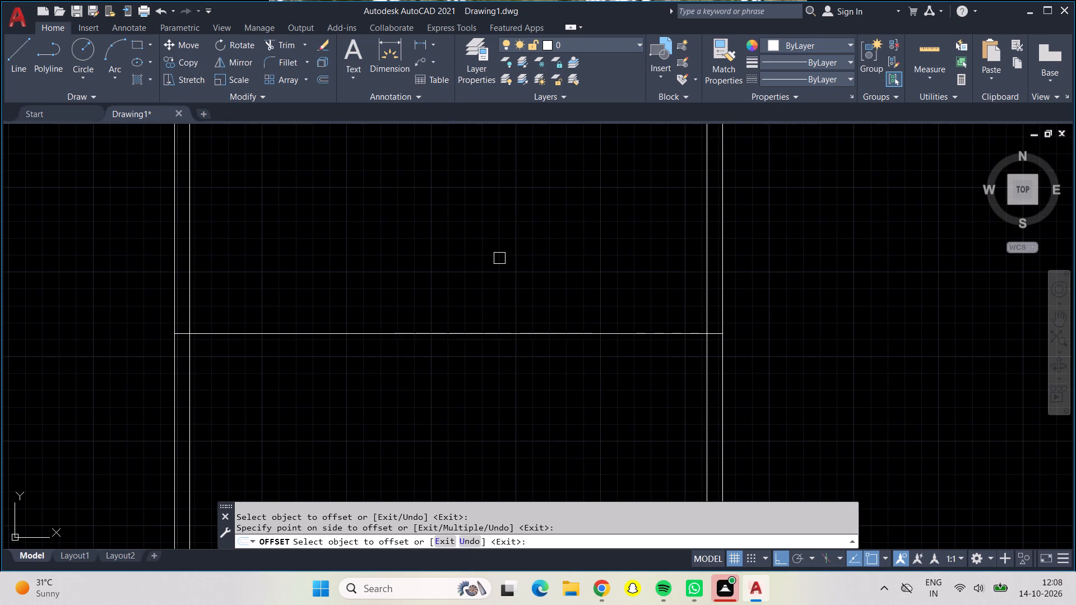
key(Escape)
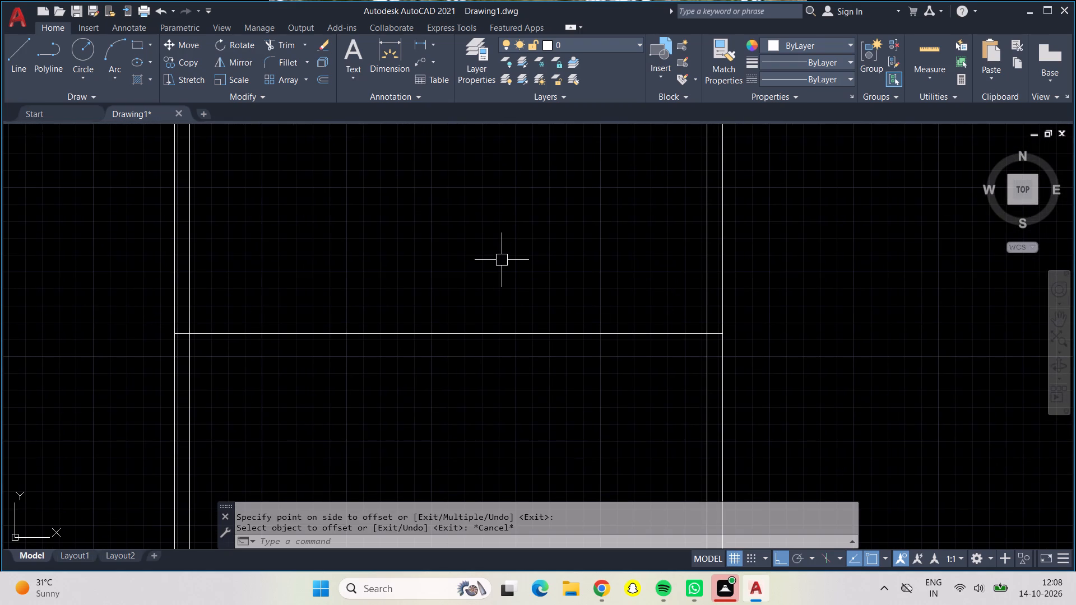
Offset the new horizontal line 6" downward to form a second cross wall.
key(o)
key(Return)
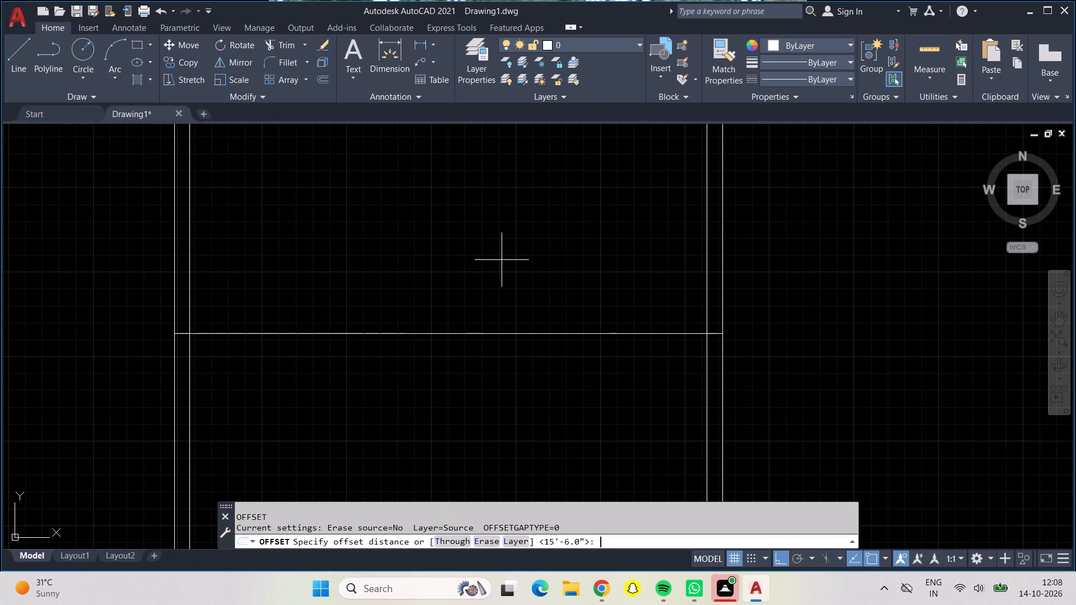
key(6)
key(shift+quotedbl)
key(Return)
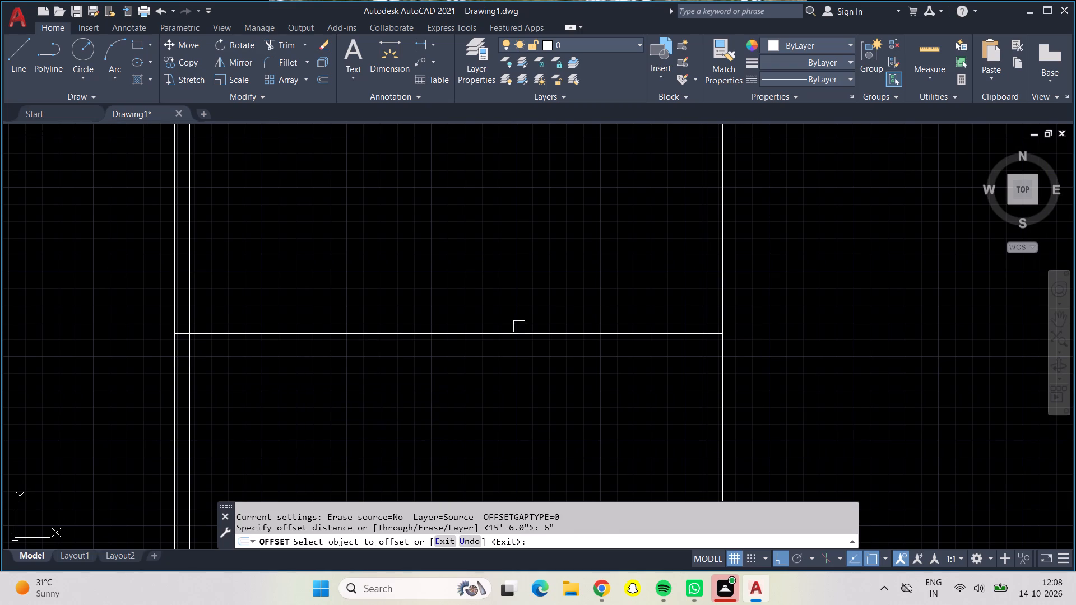
drag(511, 336, 520, 398)
click(522, 406)
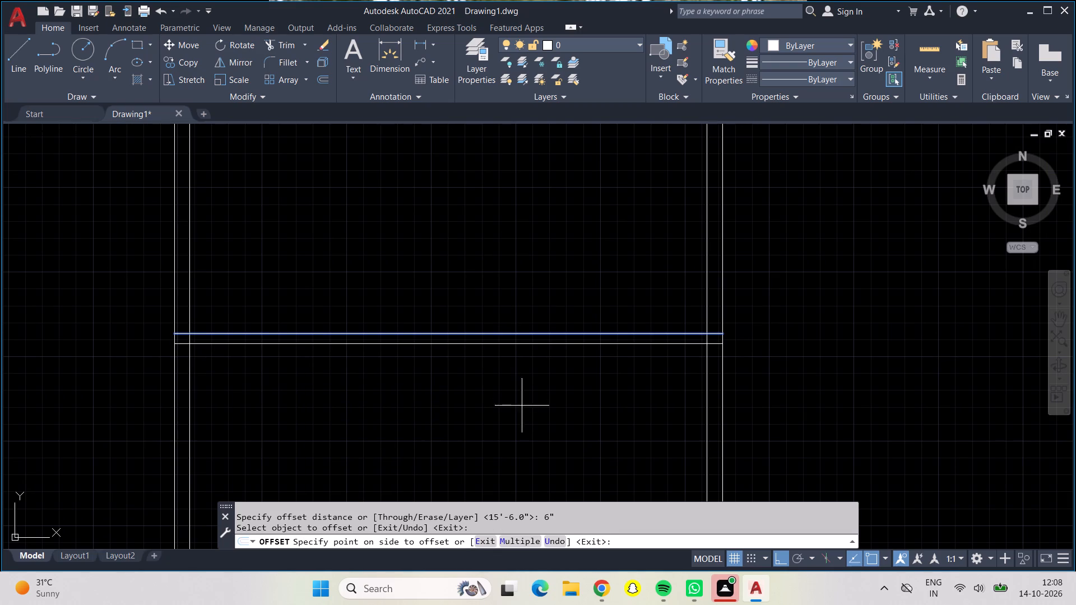
scroll(521, 398, down, 2)
middle_drag(493, 323, 462, 355)
scroll(463, 361, up, 1)
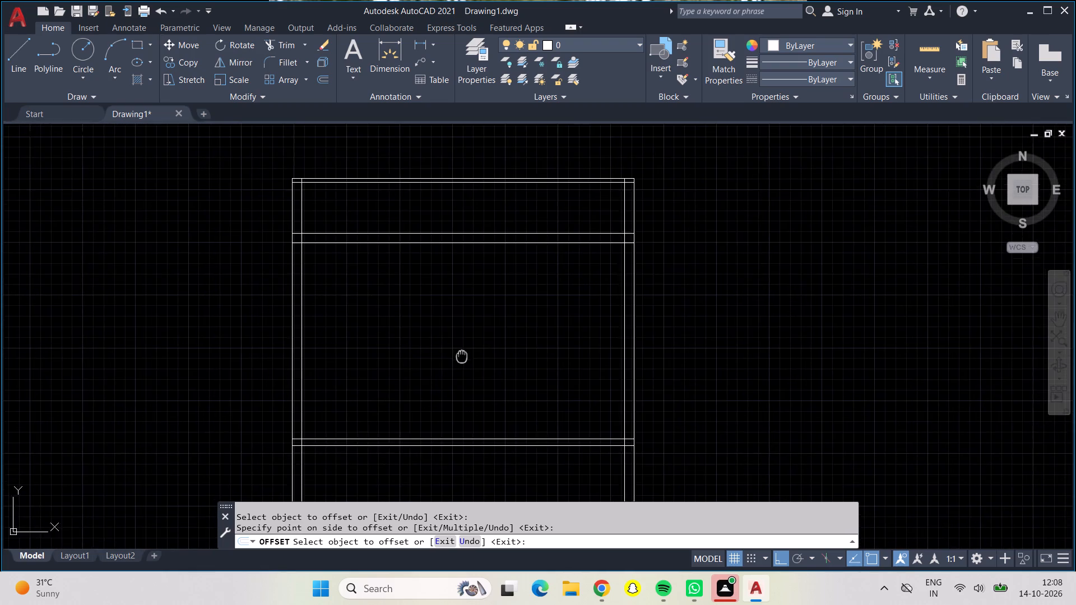
scroll(462, 355, up, 1)
middle_drag(466, 348, 481, 292)
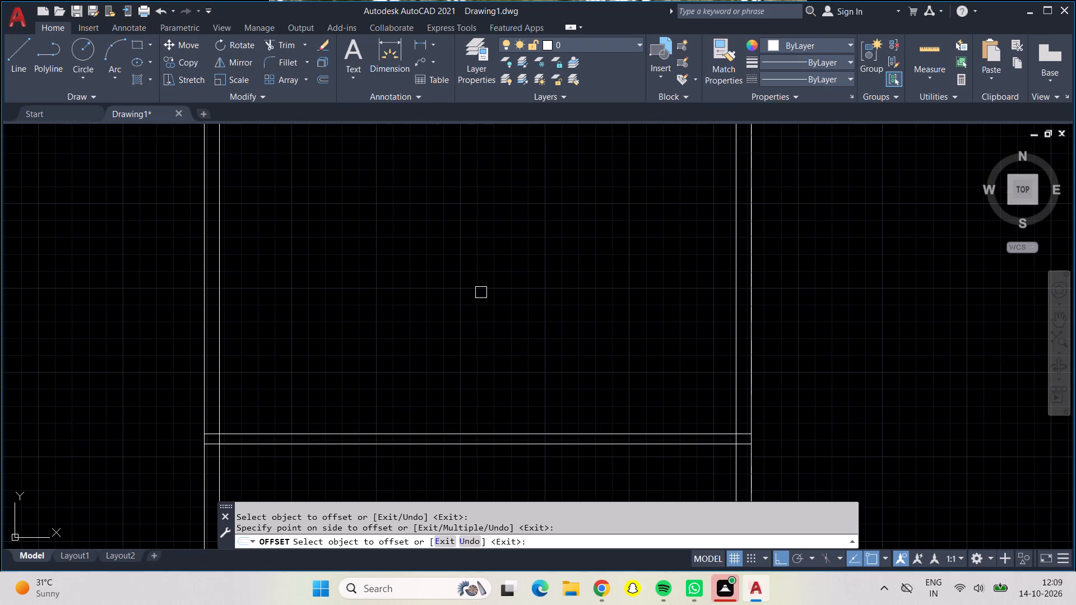
middle_drag(481, 292, 500, 335)
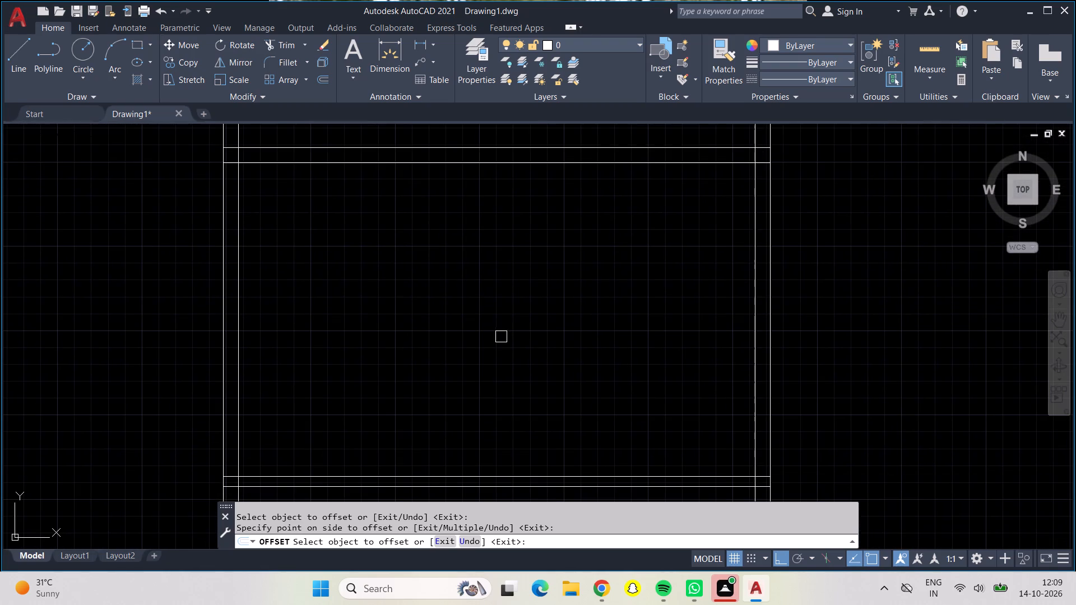
key(Escape)
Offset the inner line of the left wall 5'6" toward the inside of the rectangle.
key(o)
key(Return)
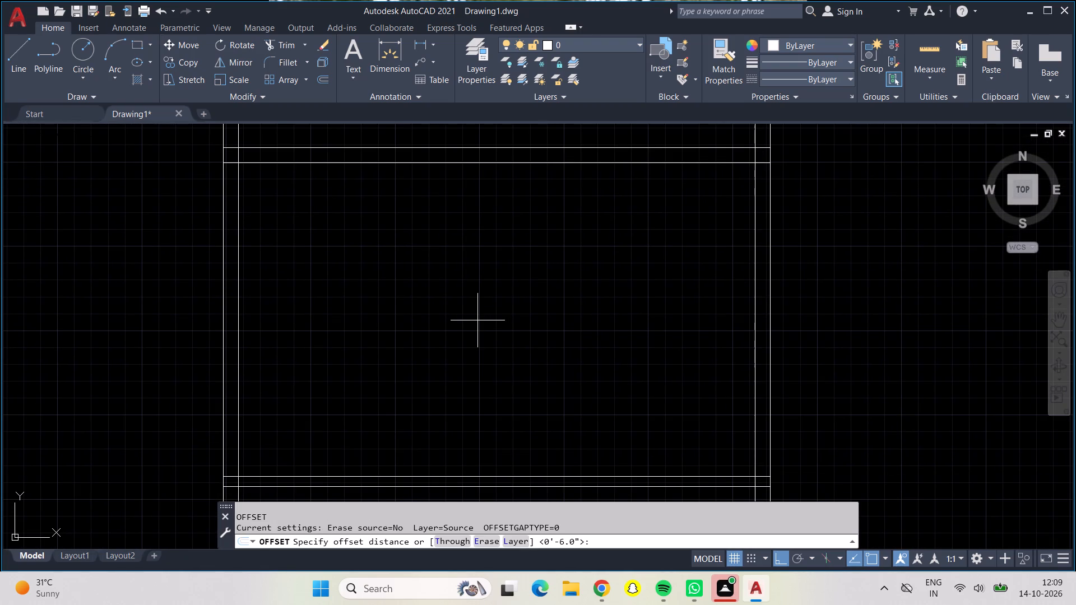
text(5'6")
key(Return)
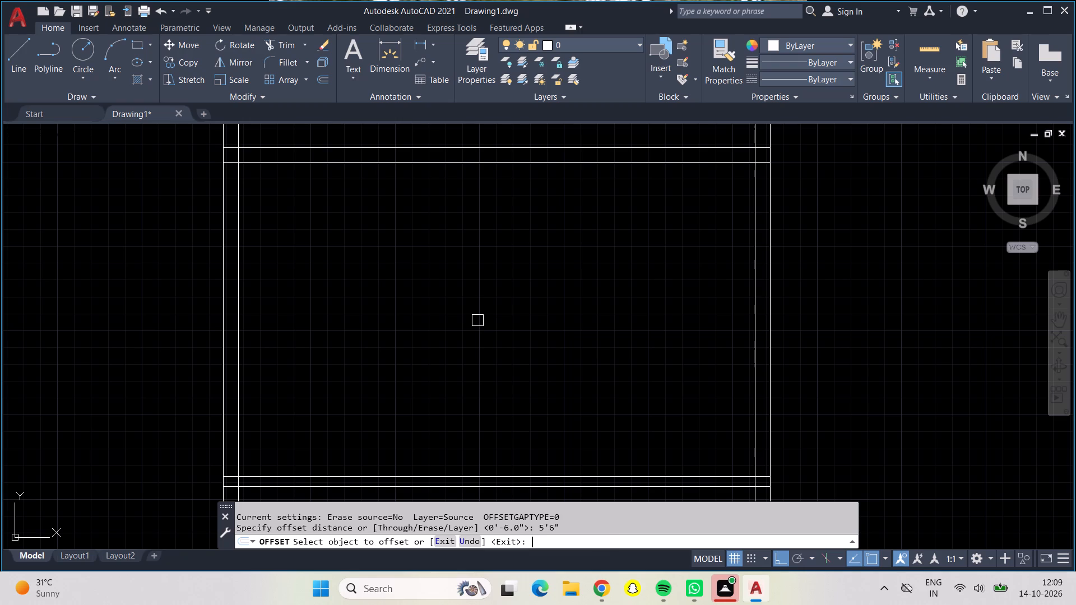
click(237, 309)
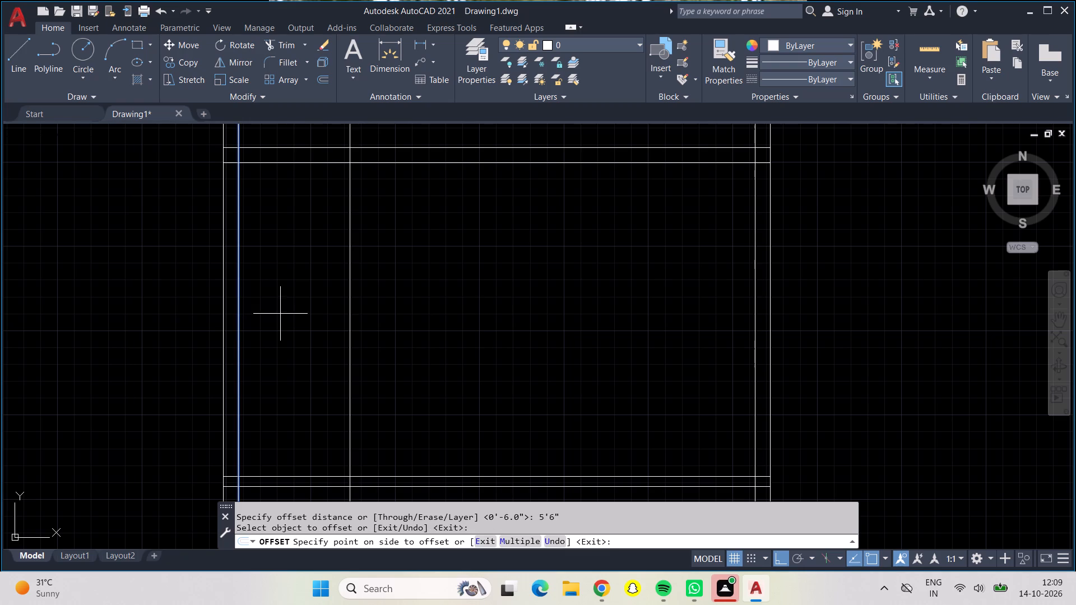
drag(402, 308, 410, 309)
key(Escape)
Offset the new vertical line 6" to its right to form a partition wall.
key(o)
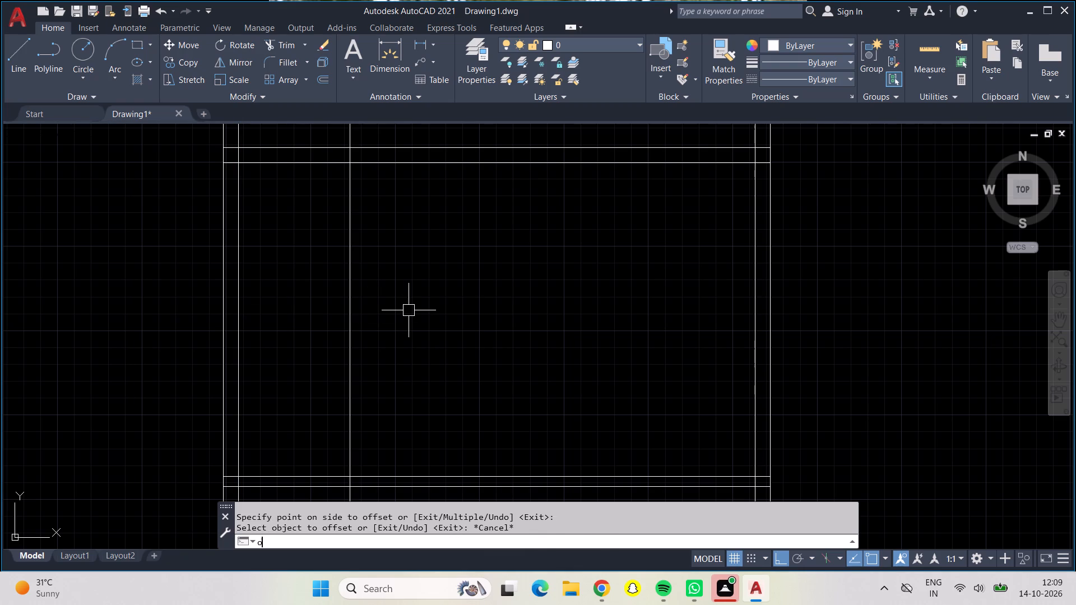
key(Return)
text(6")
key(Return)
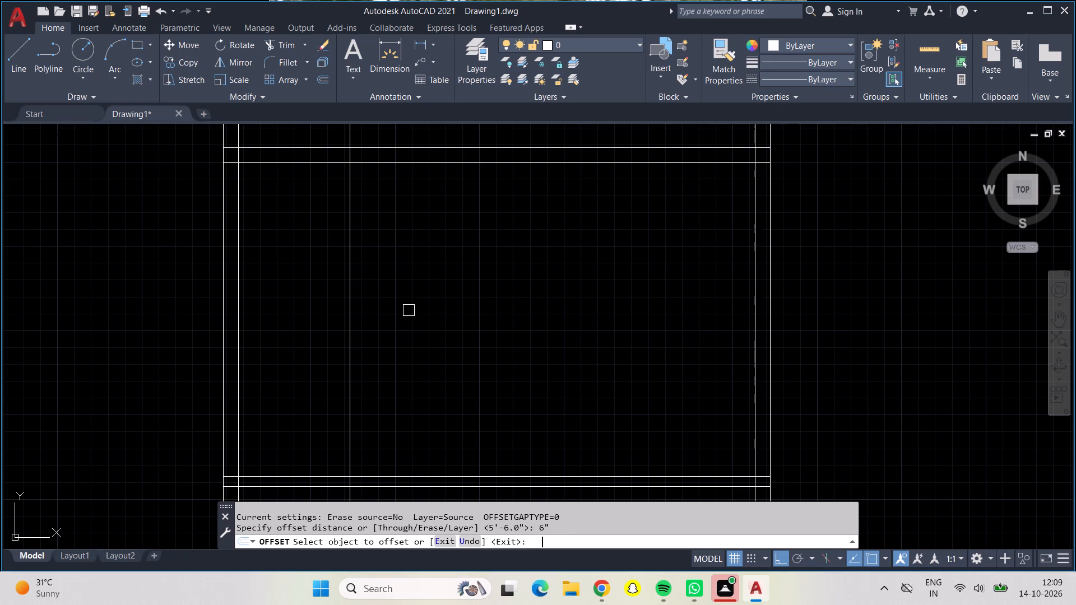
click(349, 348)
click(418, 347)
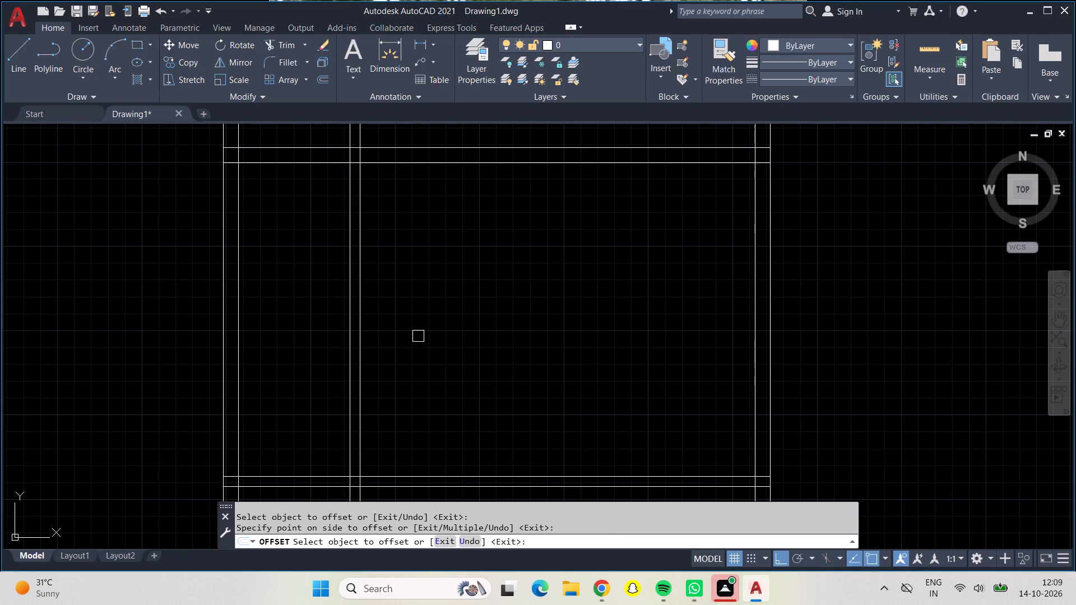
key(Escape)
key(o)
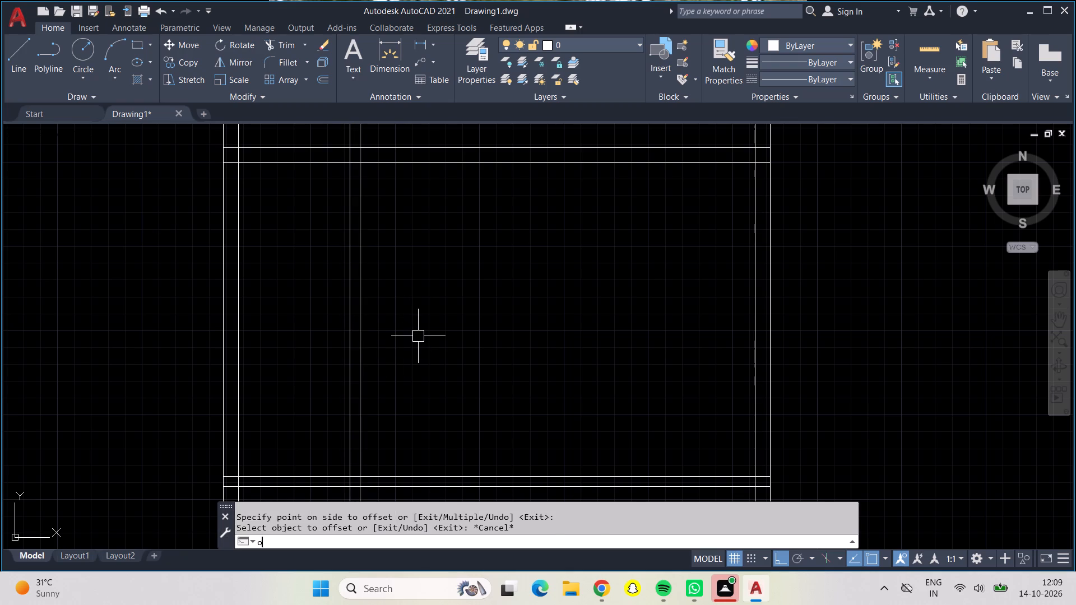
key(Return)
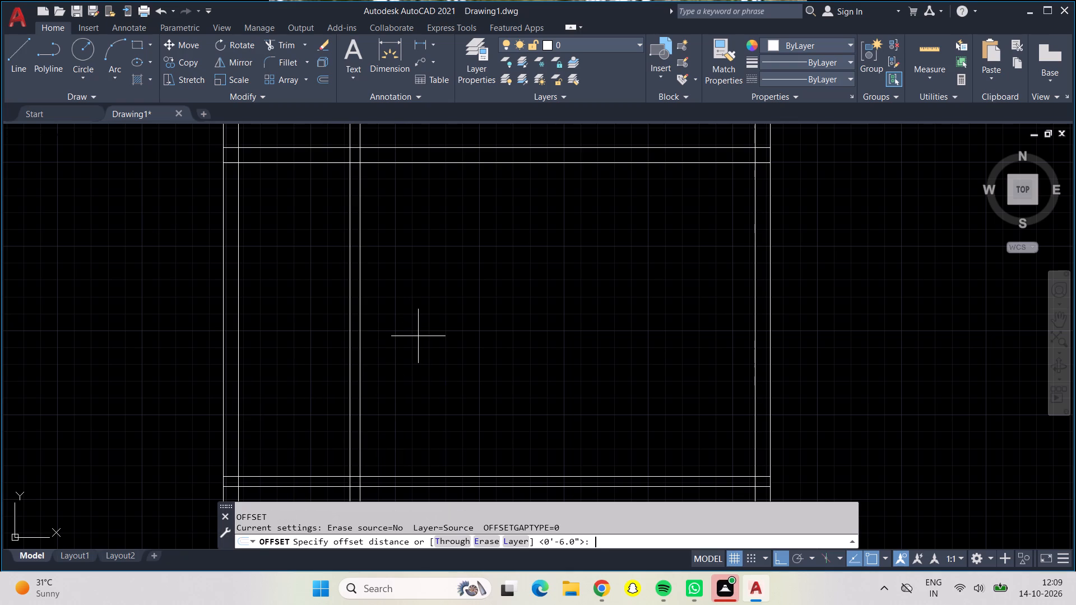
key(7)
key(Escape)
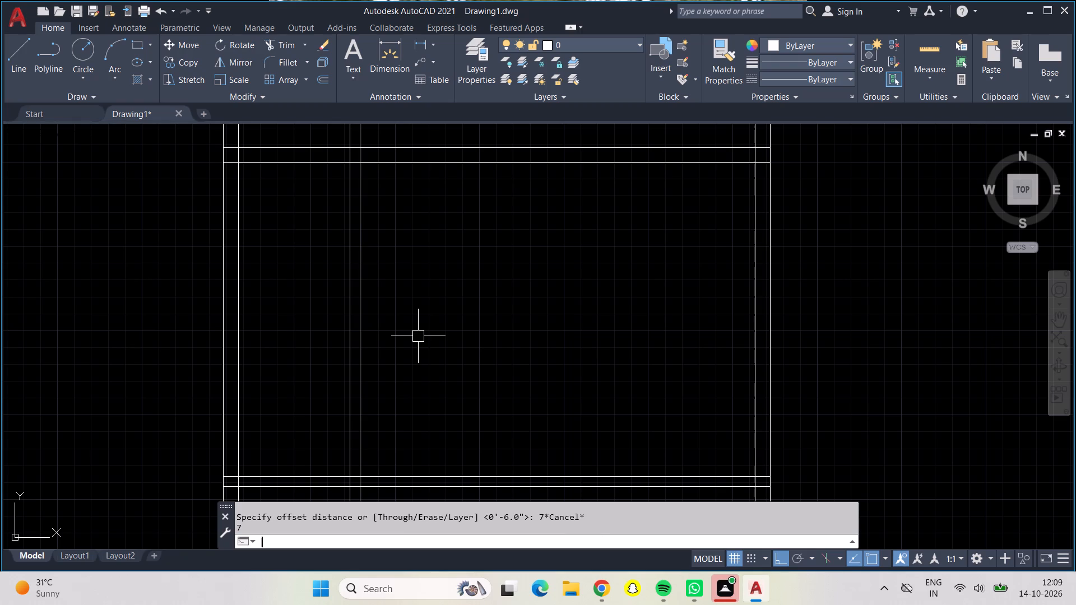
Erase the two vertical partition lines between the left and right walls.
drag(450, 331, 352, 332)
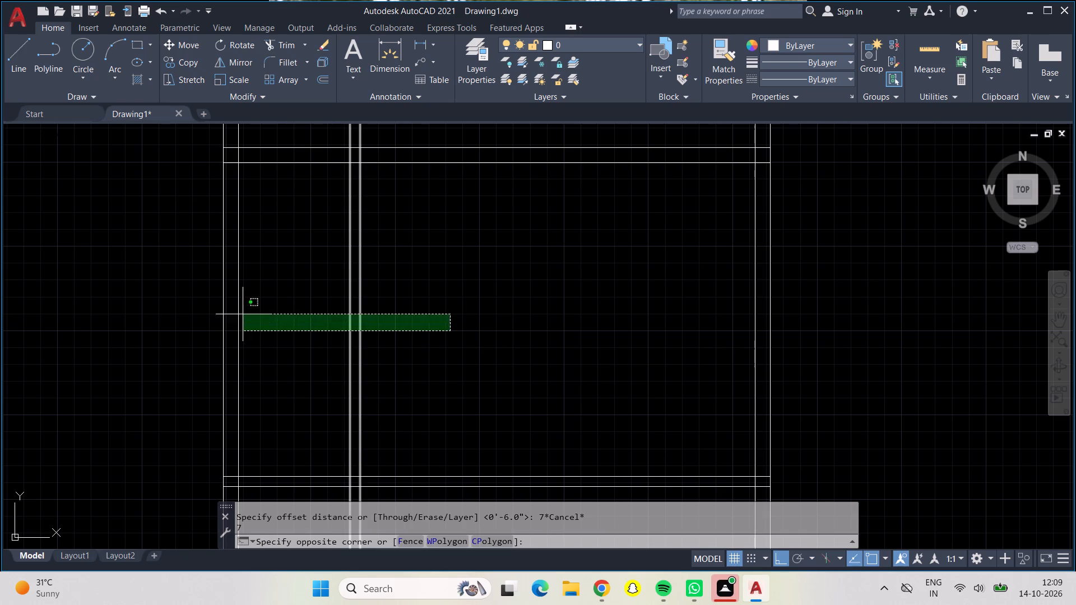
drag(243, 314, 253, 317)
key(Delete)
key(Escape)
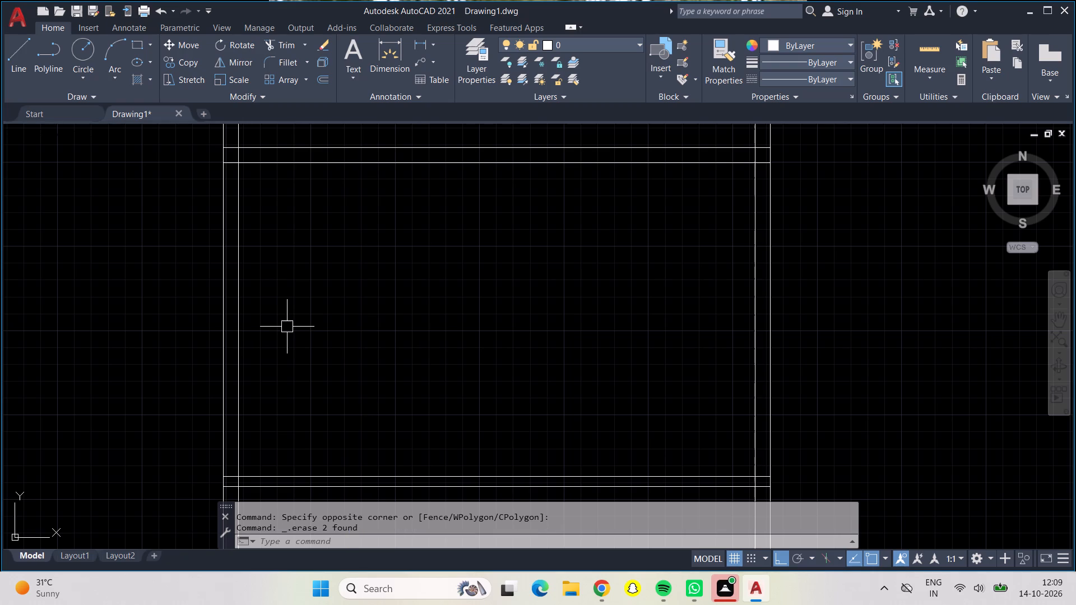
Offset the inner line of the left wall 7'0" toward the inside of the rectangle.
key(o)
key(Return)
text(7')
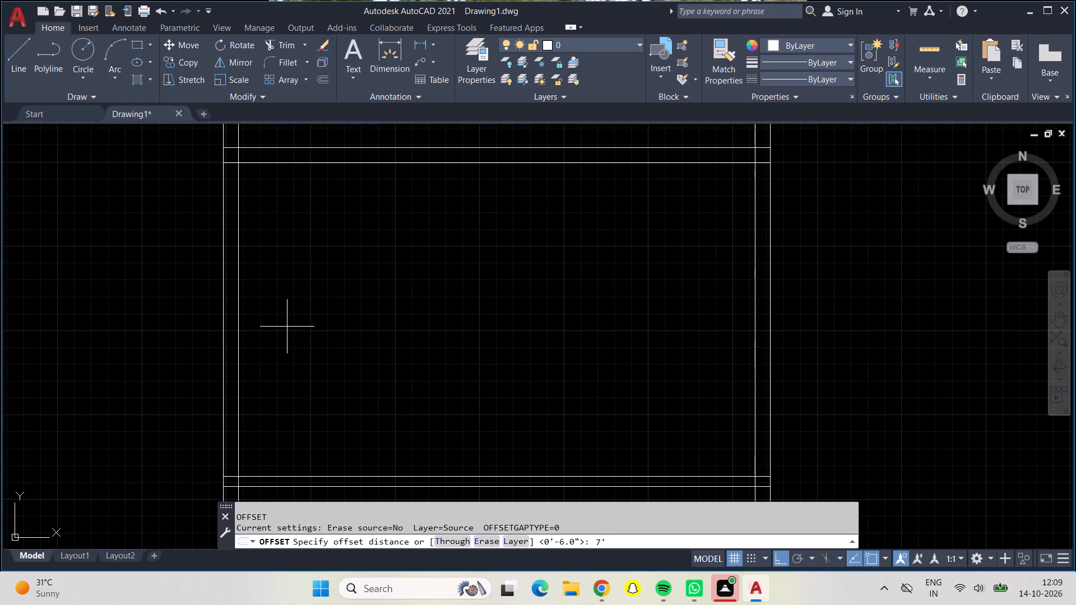
text(0")
key(Return)
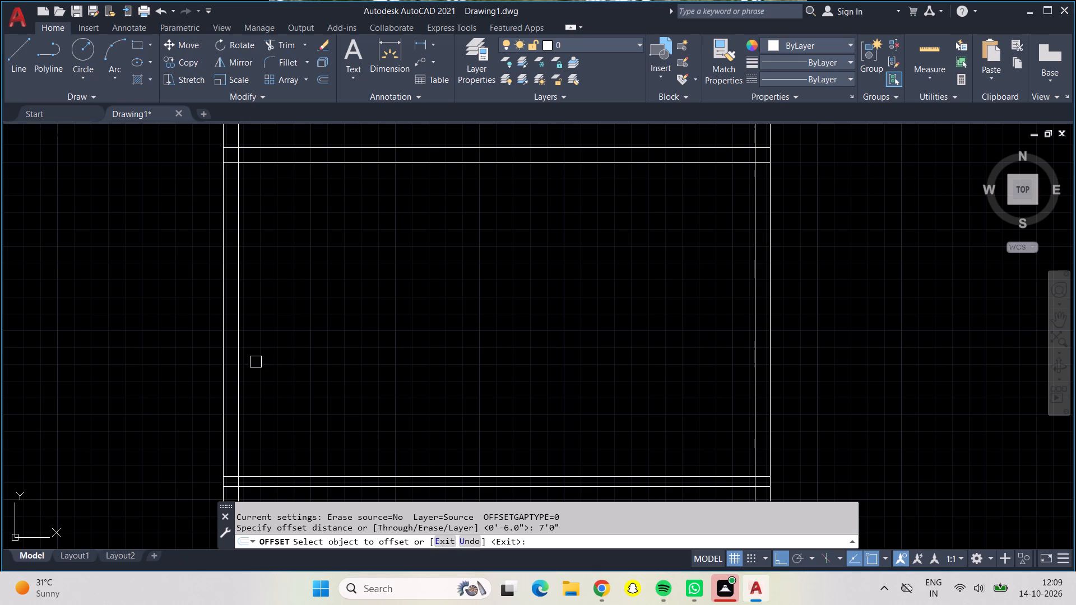
drag(239, 354, 244, 353)
drag(420, 364, 429, 362)
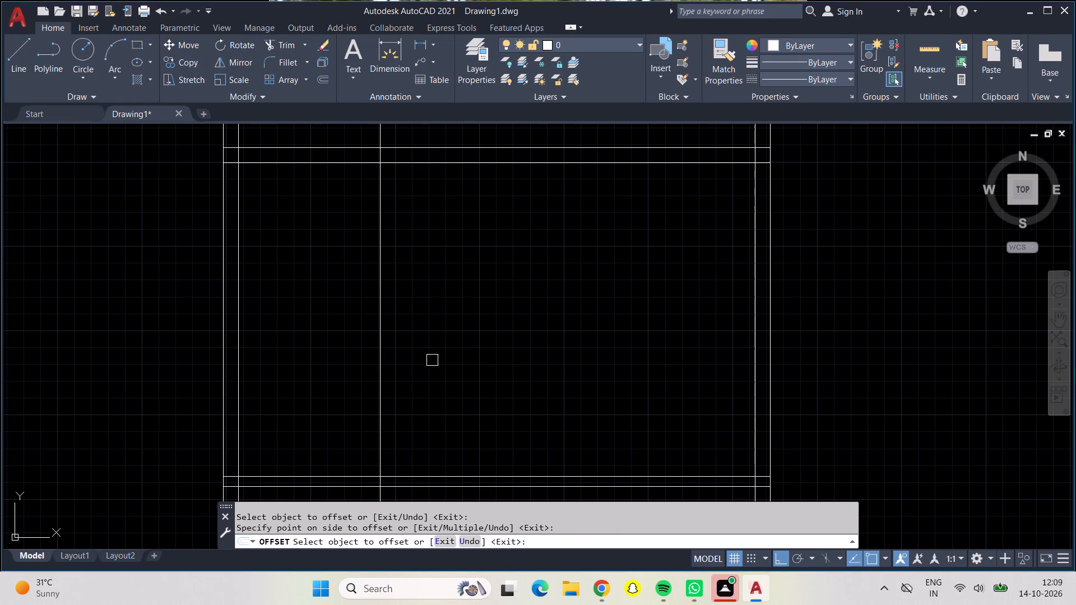
key(Escape)
Offset the new vertical line 6" to its right to form a vertical partition wall.
key(o)
key(Return)
text(6")
key(Return)
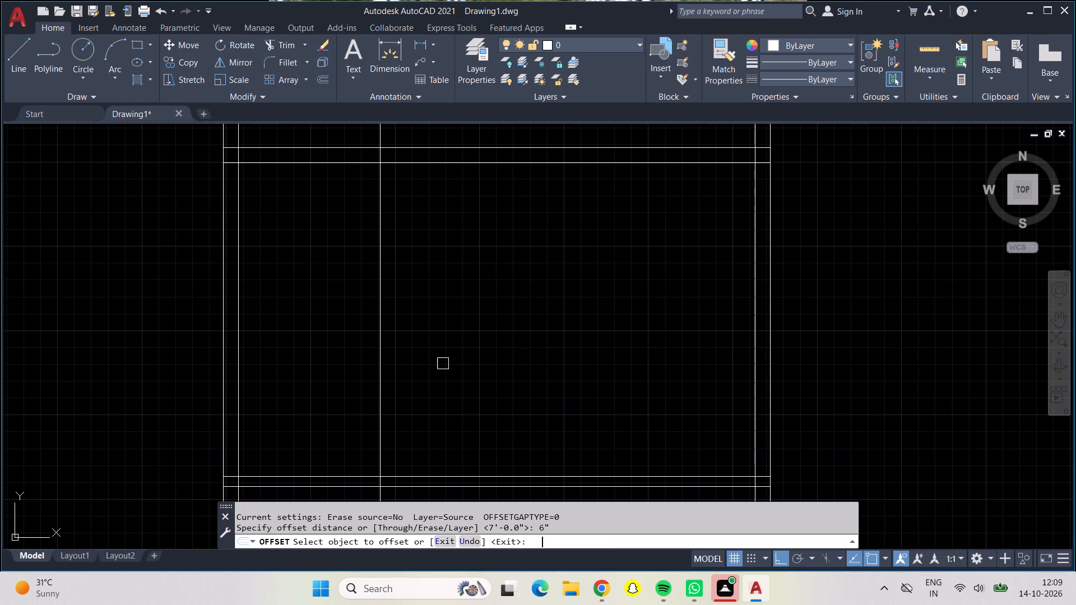
click(382, 439)
click(436, 434)
scroll(440, 395, down, 3)
scroll(438, 362, up, 2)
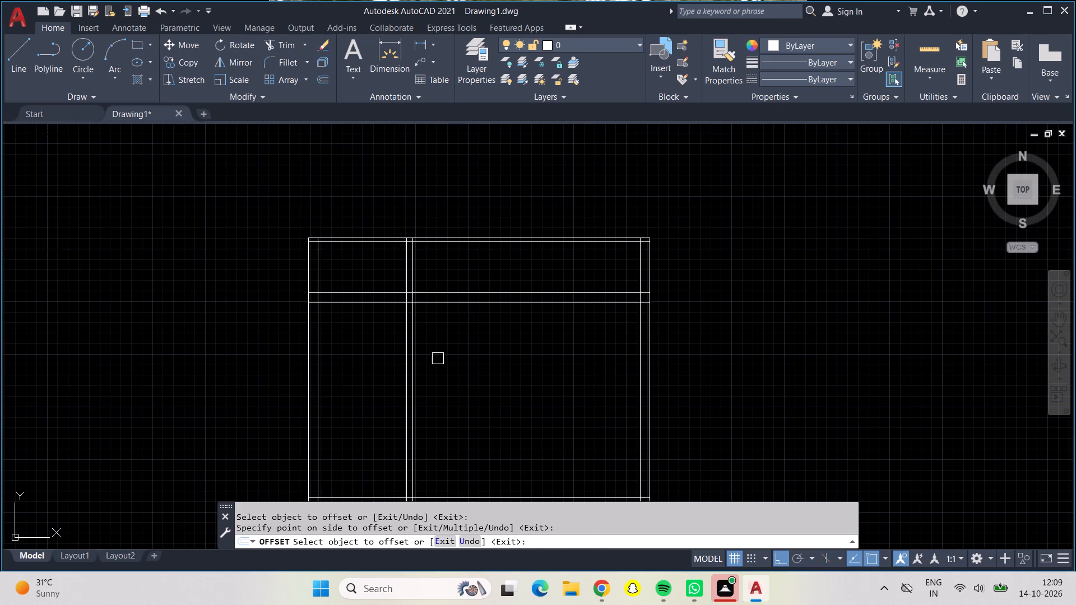
middle_drag(439, 359, 457, 278)
key(Escape)
scroll(374, 300, up, 1)
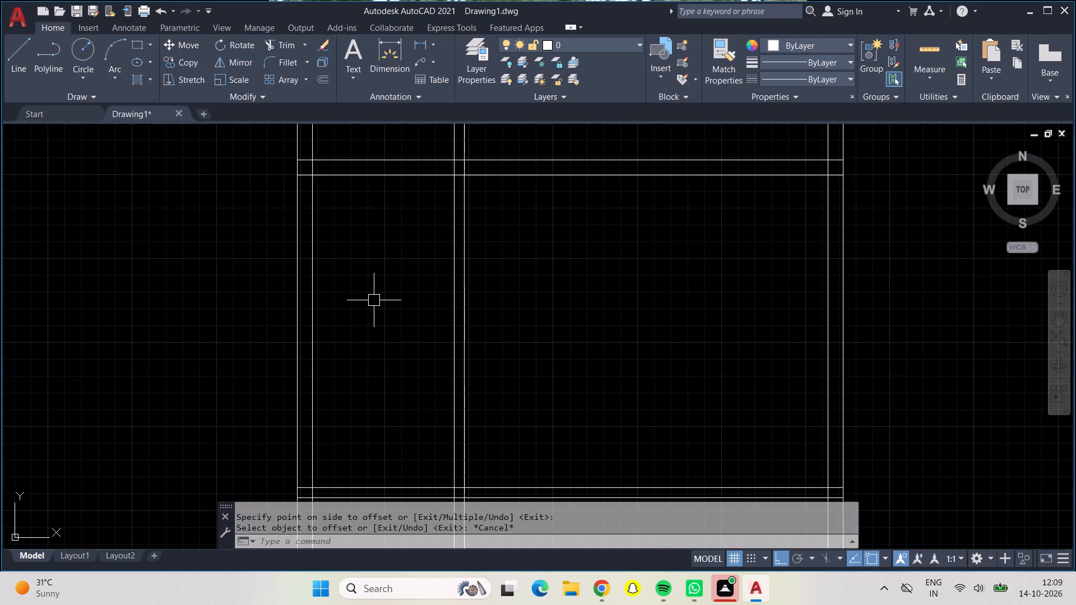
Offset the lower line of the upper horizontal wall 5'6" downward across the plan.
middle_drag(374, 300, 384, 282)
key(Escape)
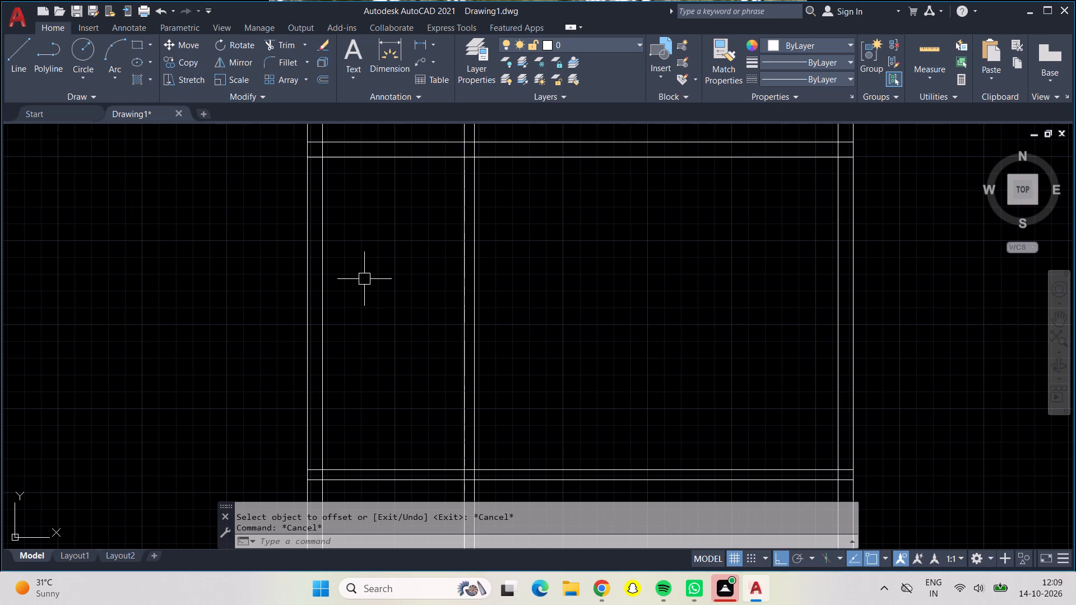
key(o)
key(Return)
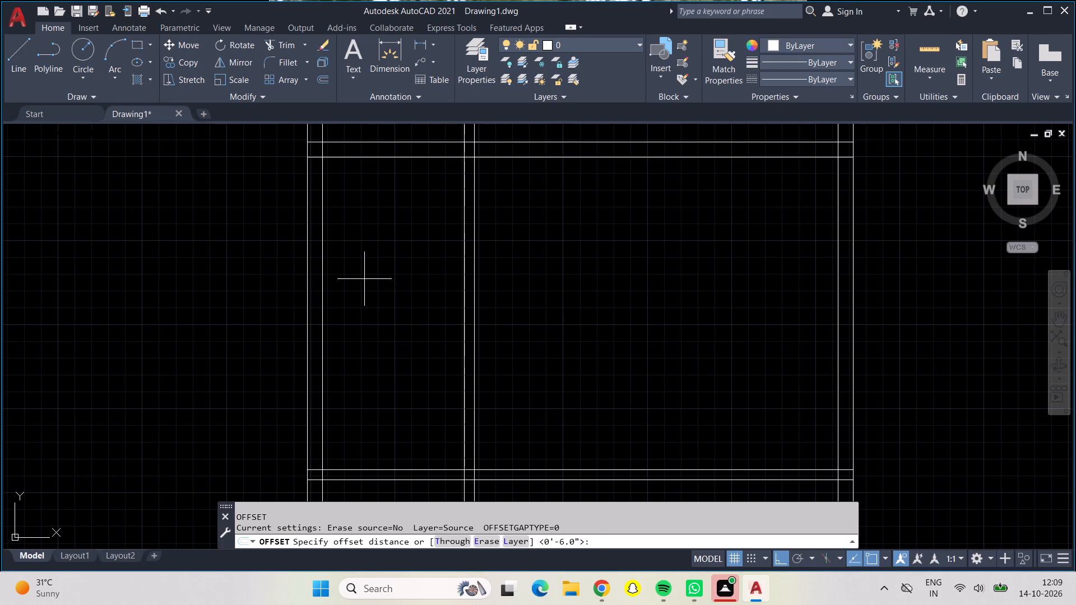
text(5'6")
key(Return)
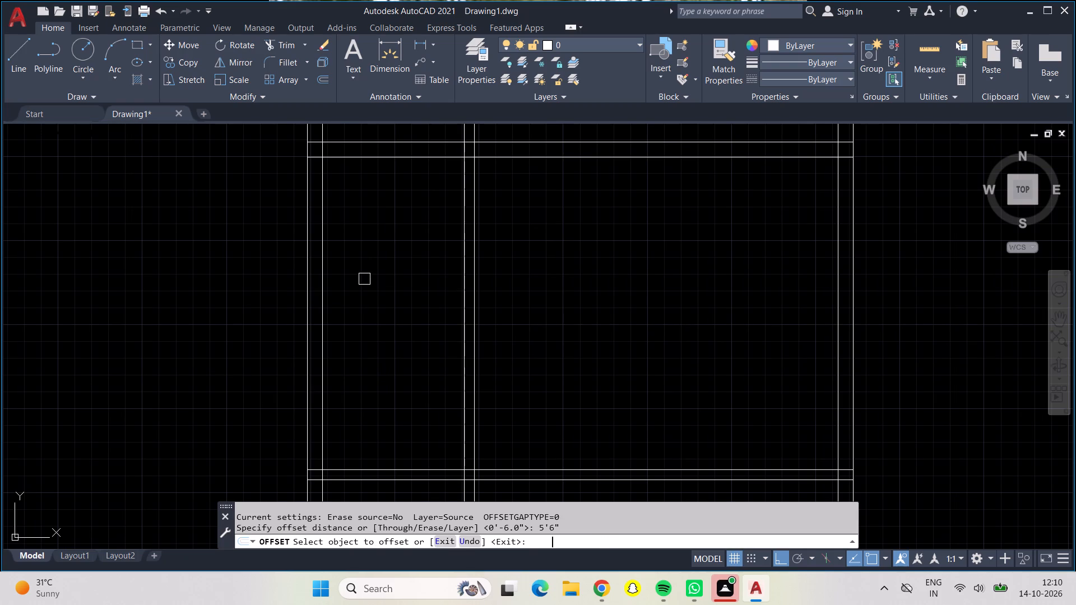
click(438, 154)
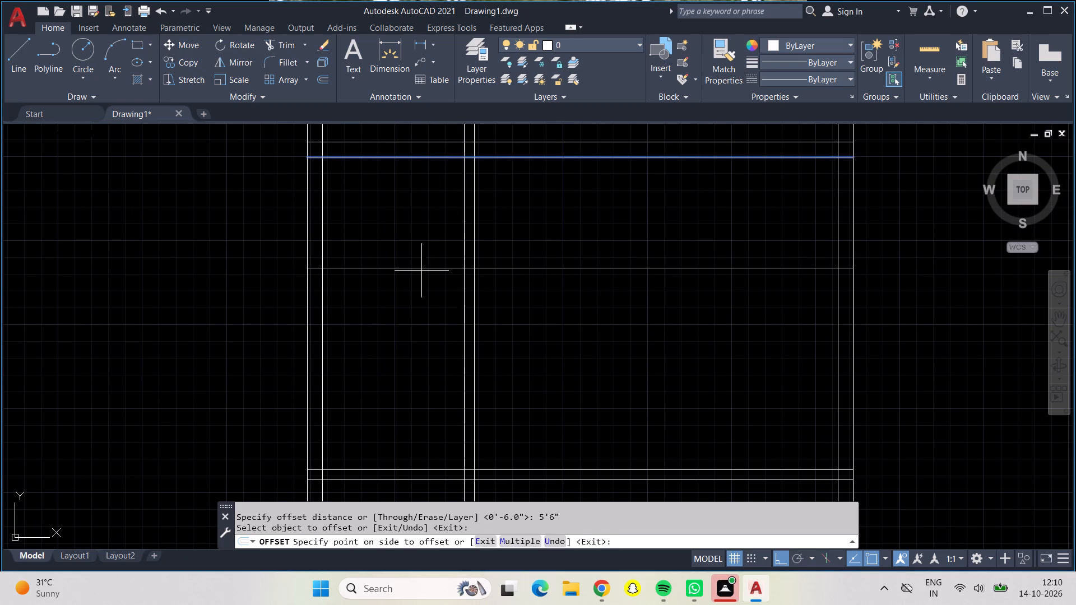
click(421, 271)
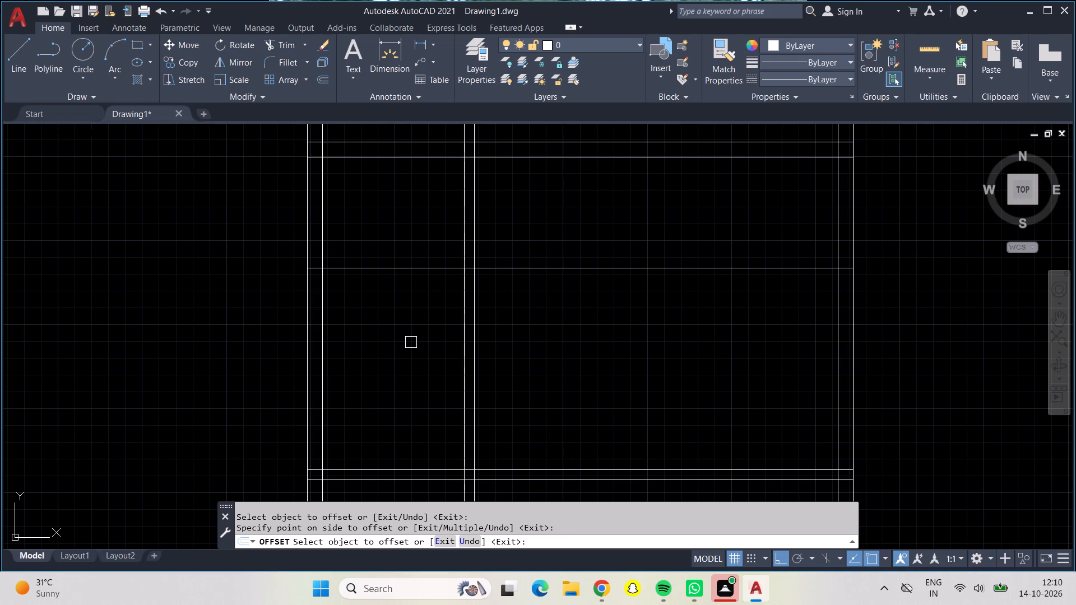
Check the room's width and height between the partition lines with the quick Measure tool.
middle_drag(411, 344, 411, 315)
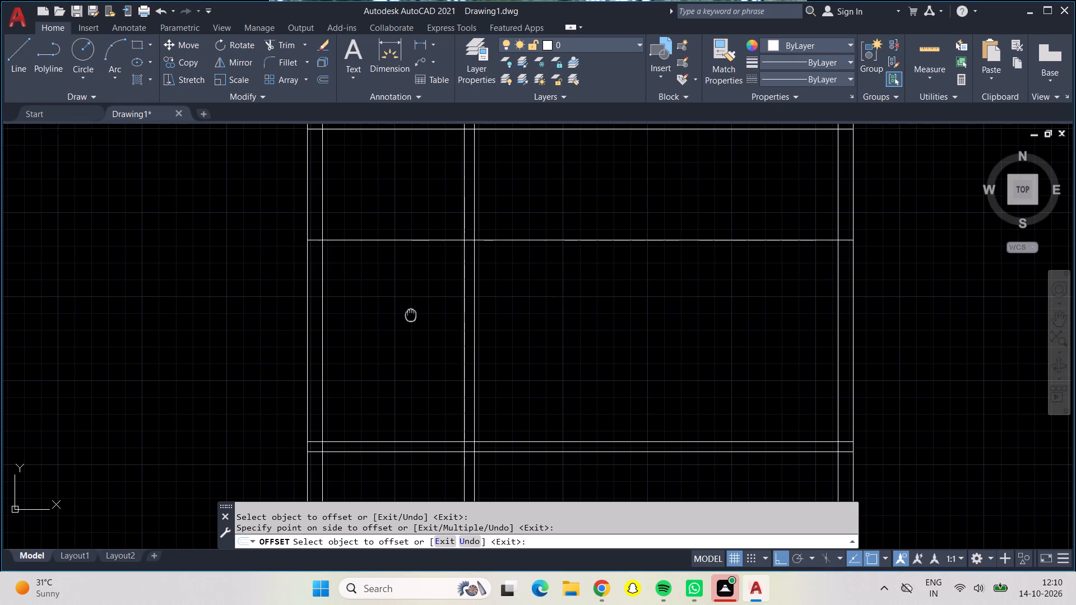
middle_drag(411, 315, 414, 293)
middle_drag(424, 281, 434, 337)
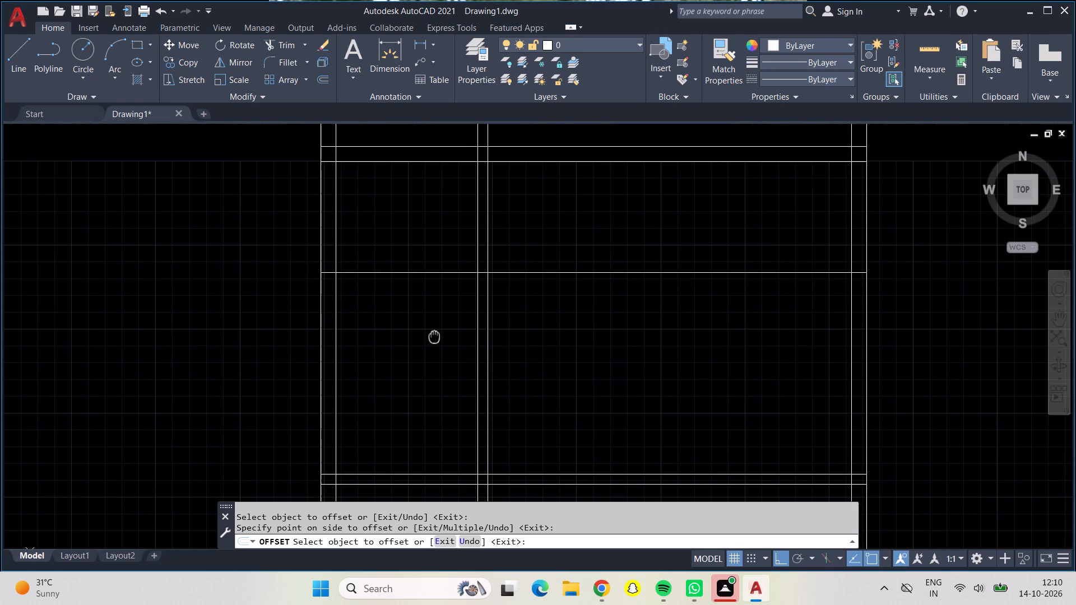
middle_drag(434, 337, 434, 317)
scroll(434, 317, up, 1)
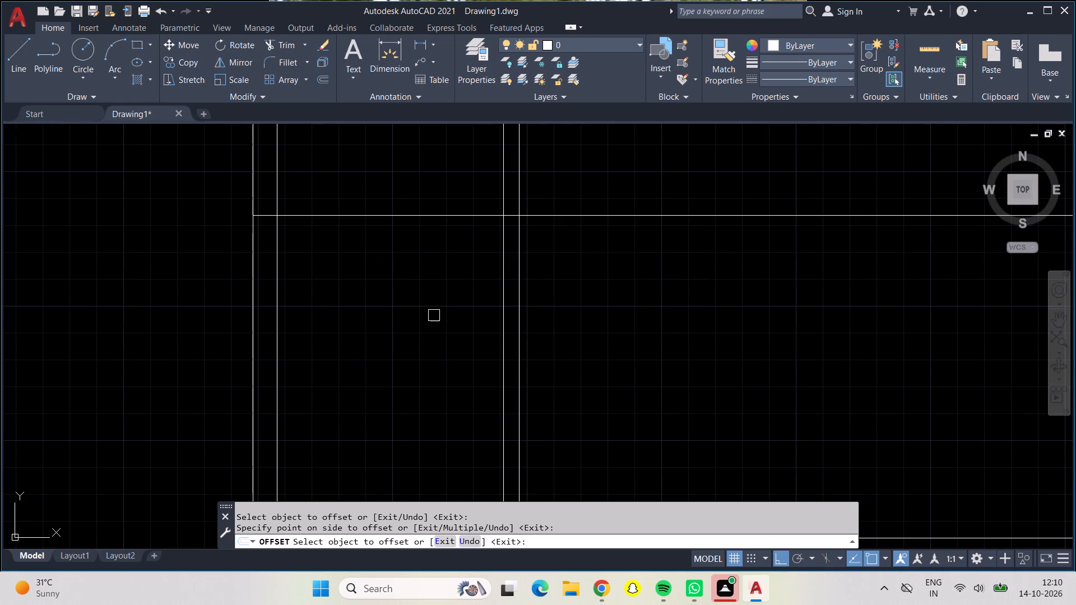
scroll(434, 315, down, 1)
middle_click(434, 315)
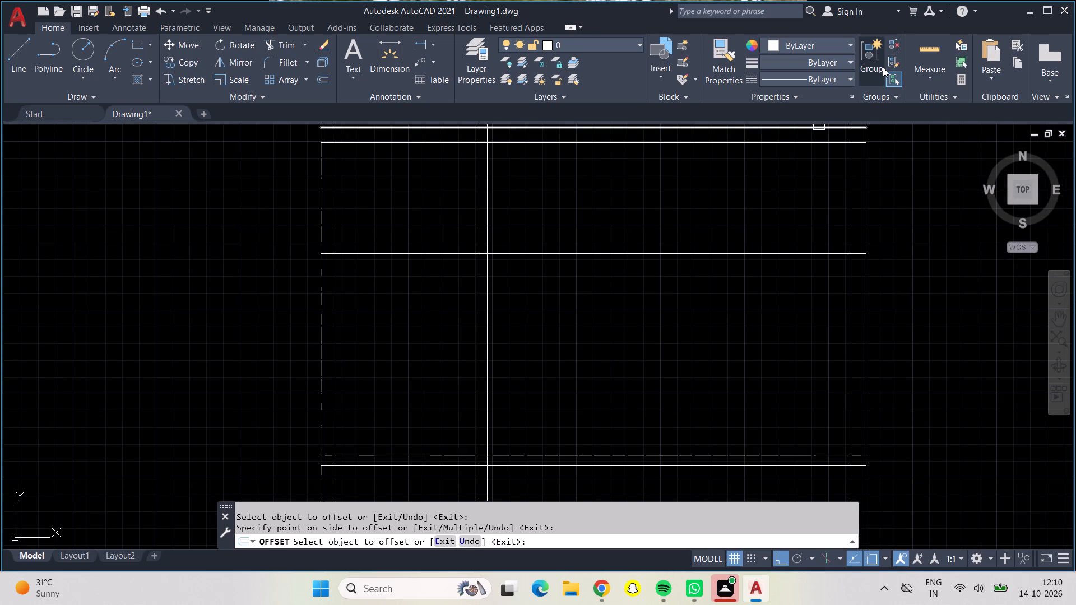
click(926, 58)
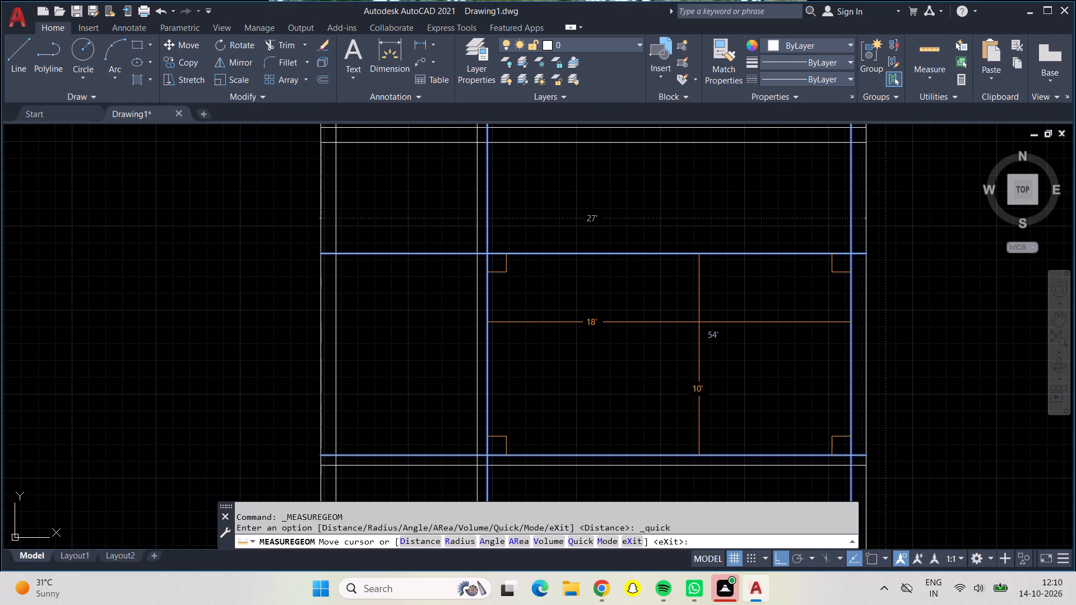
key(Escape)
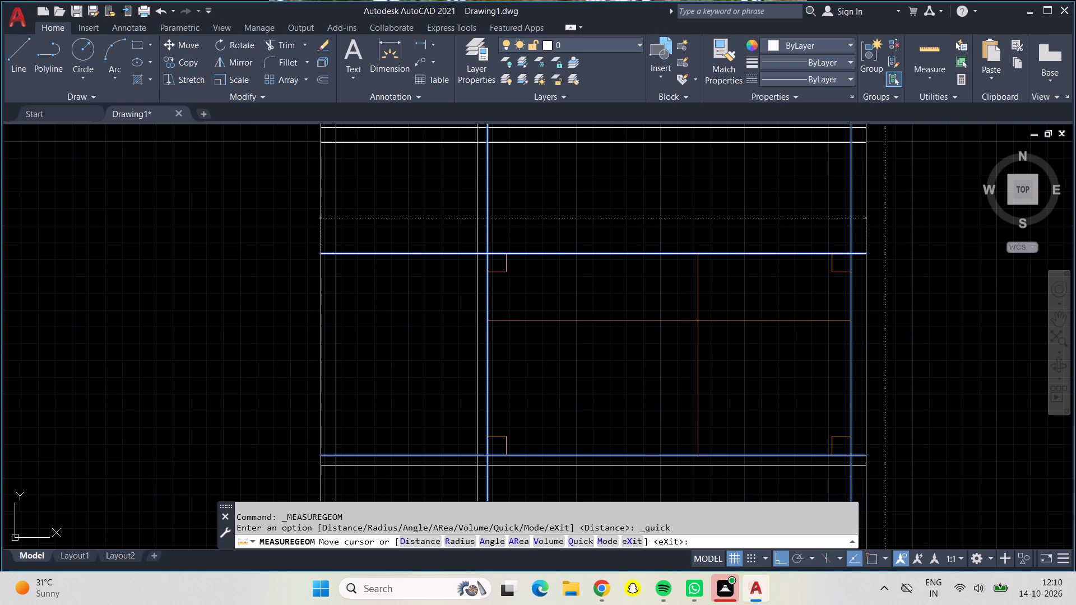
Erase the new horizontal line and the two vertical partition lines near the left wall.
click(626, 252)
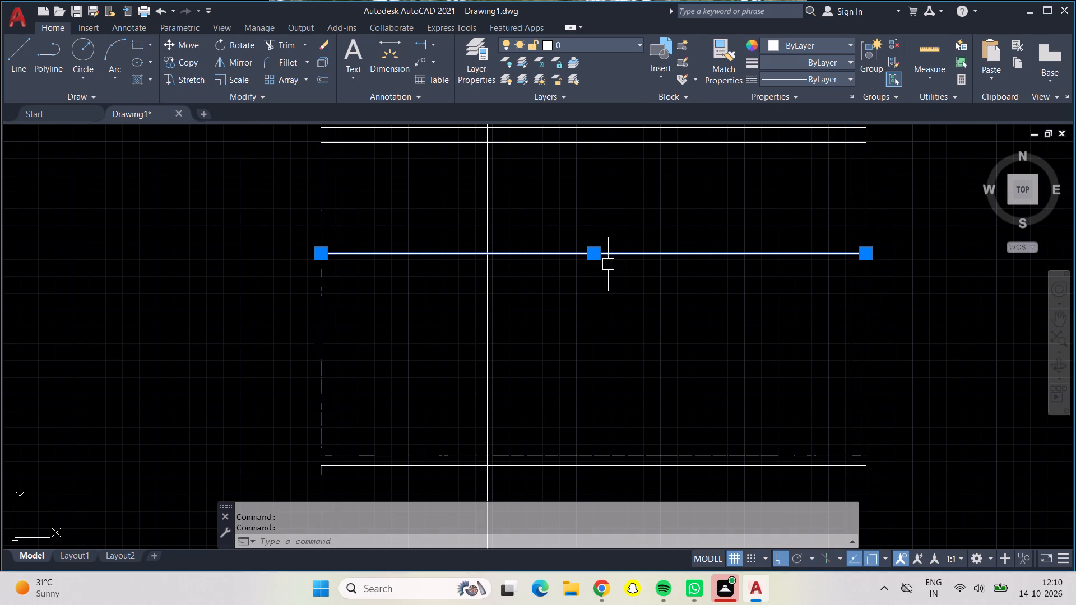
click(491, 210)
click(478, 211)
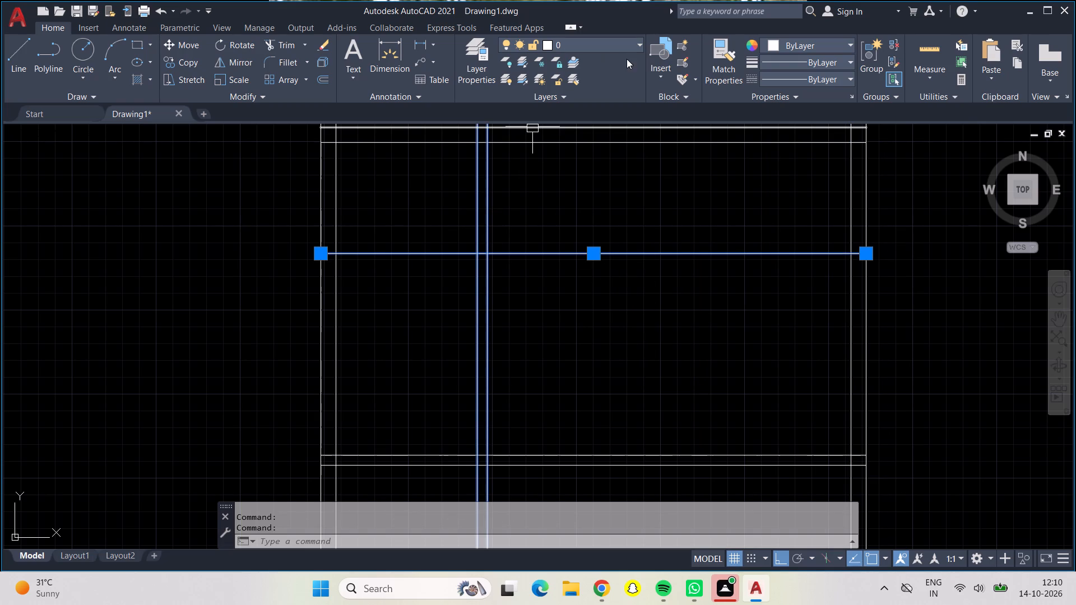
key(Delete)
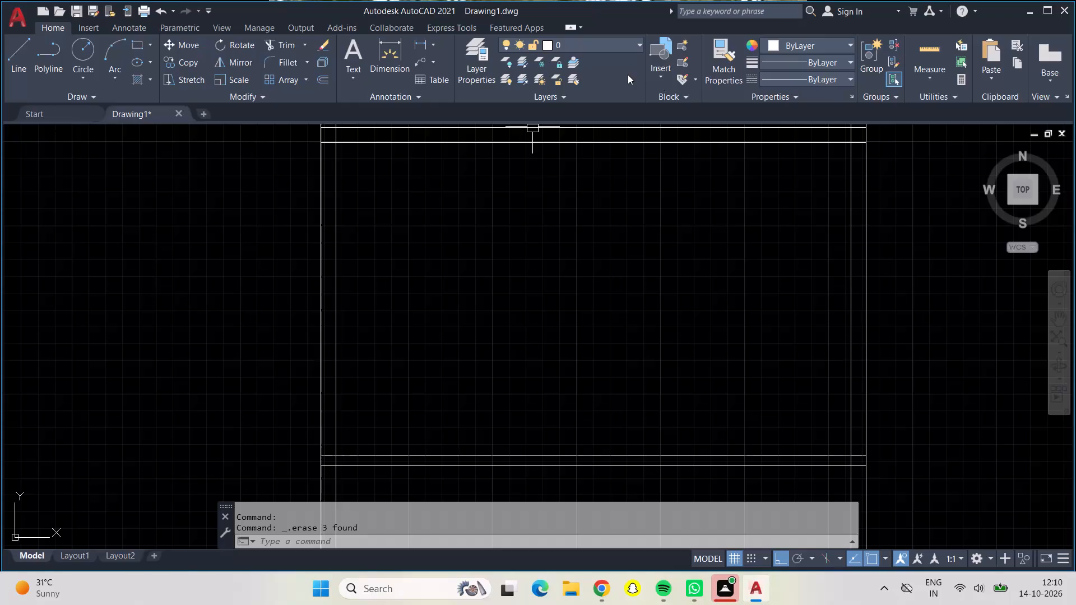
key(Escape)
Offset the inner line of the right wall 2' toward the inside of the plan.
key(o)
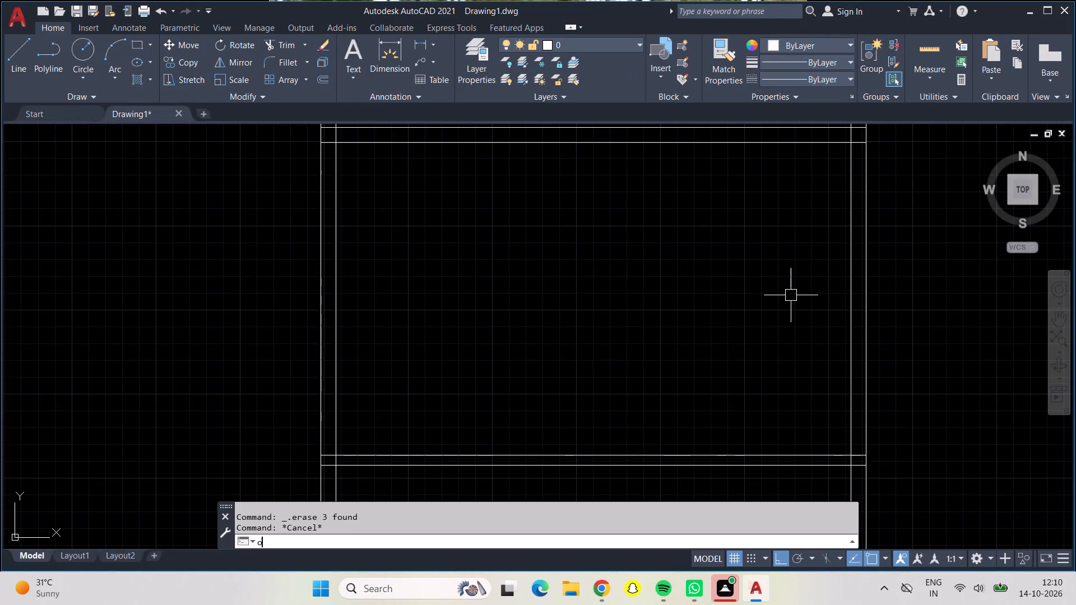
key(Return)
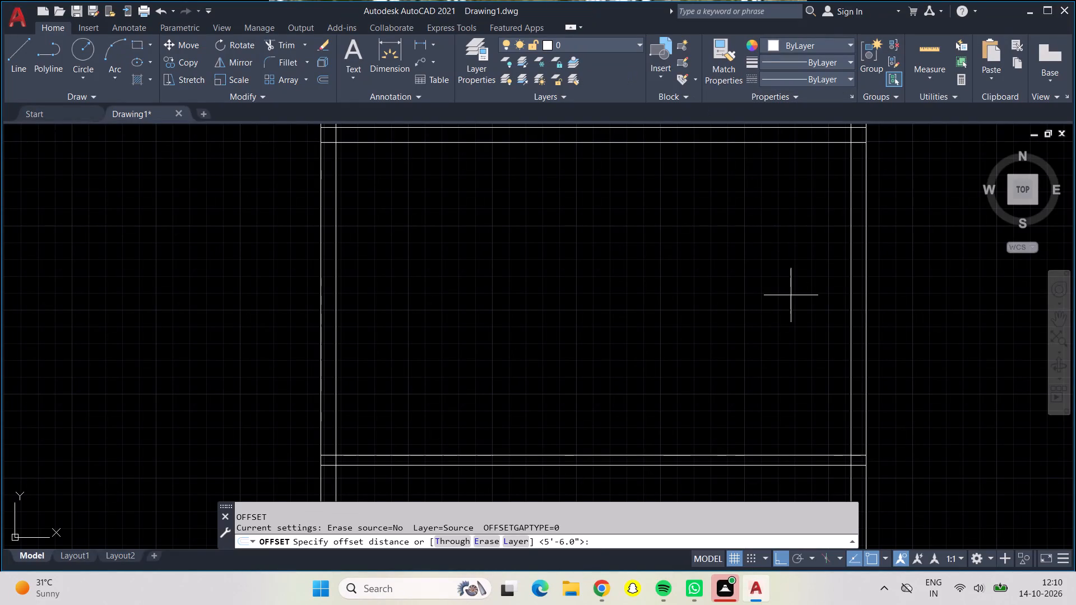
text(2')
key(Return)
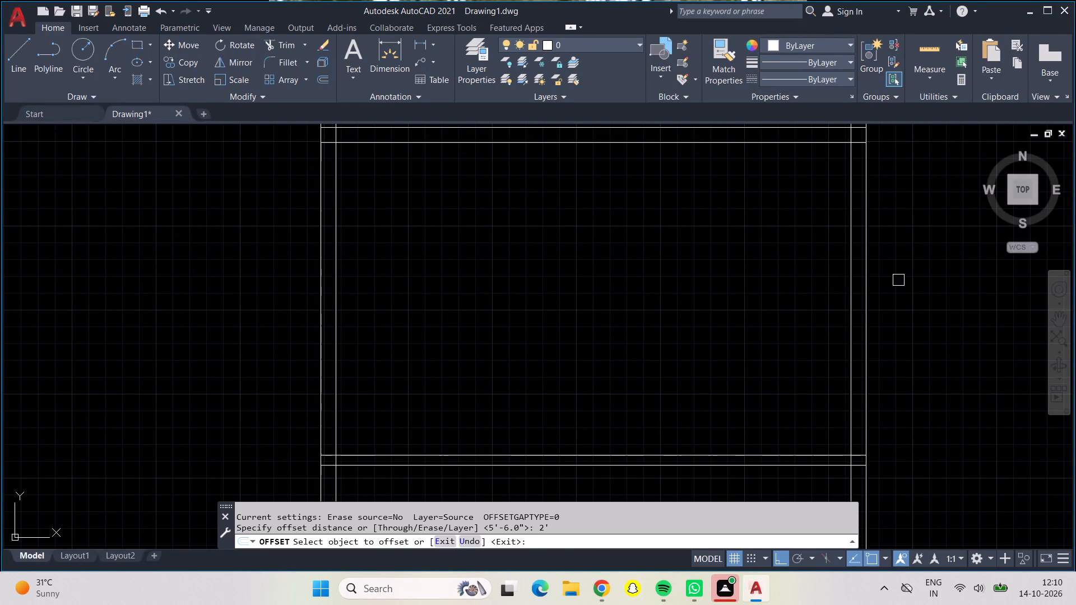
click(851, 286)
click(766, 288)
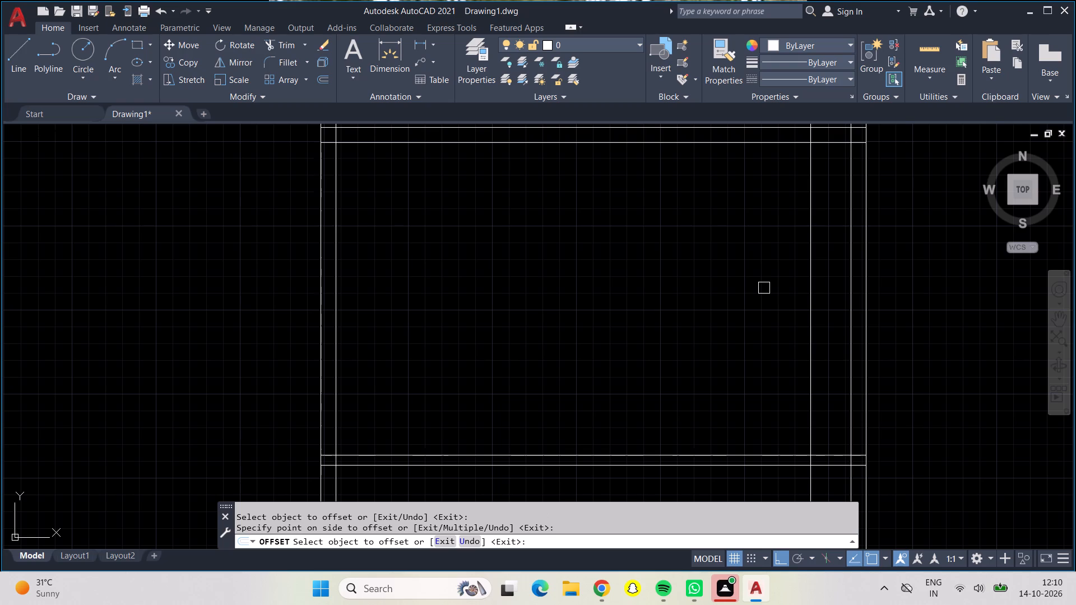
key(Escape)
Offset the new vertical line 6" to its left to form a partition wall.
key(o)
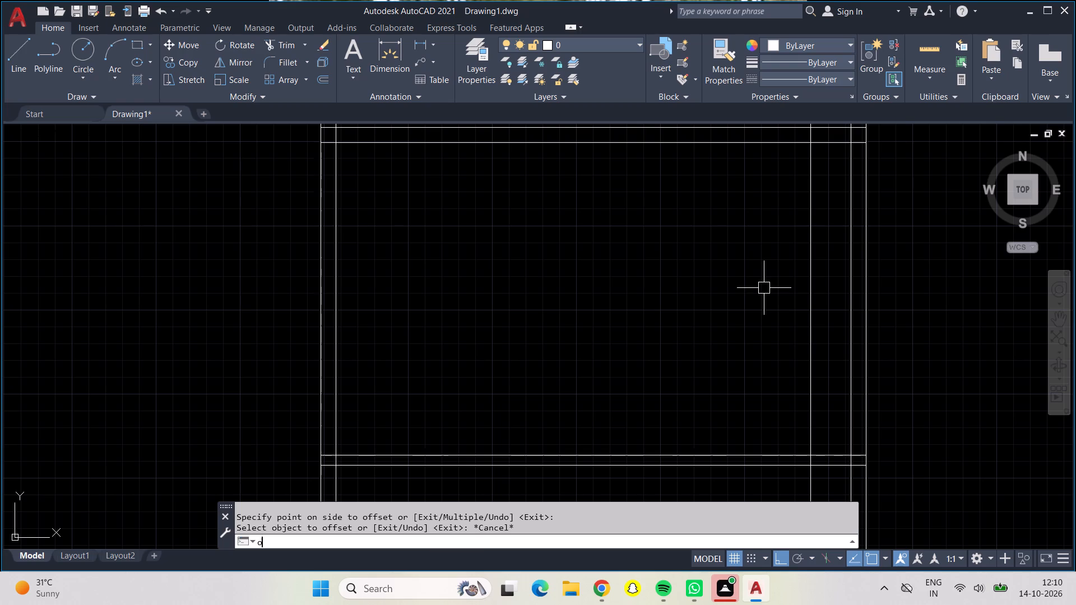
key(Return)
text(6")
key(Return)
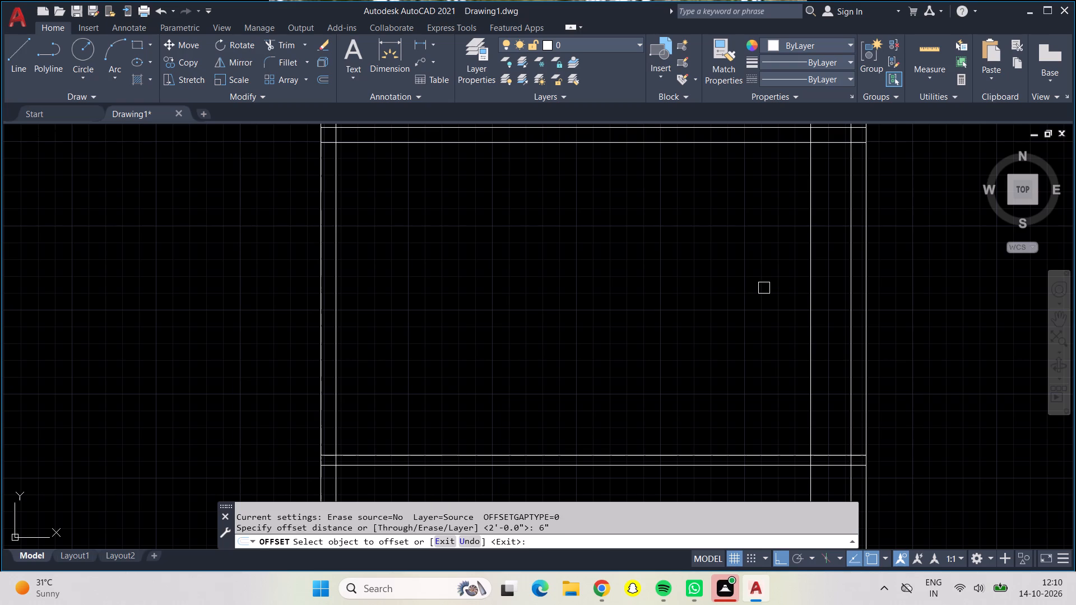
click(810, 353)
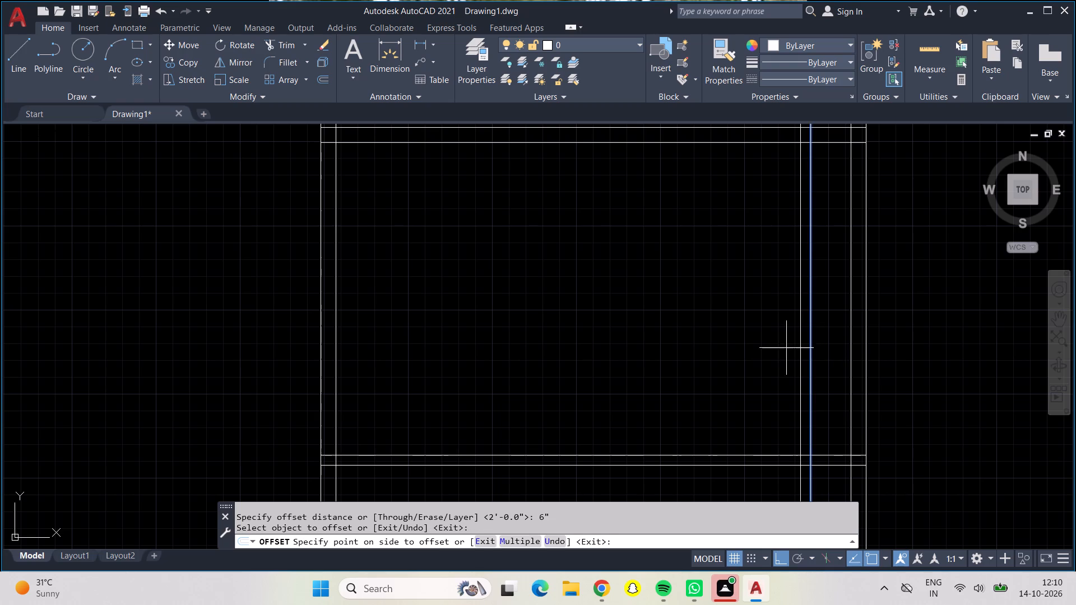
click(785, 348)
key(Escape)
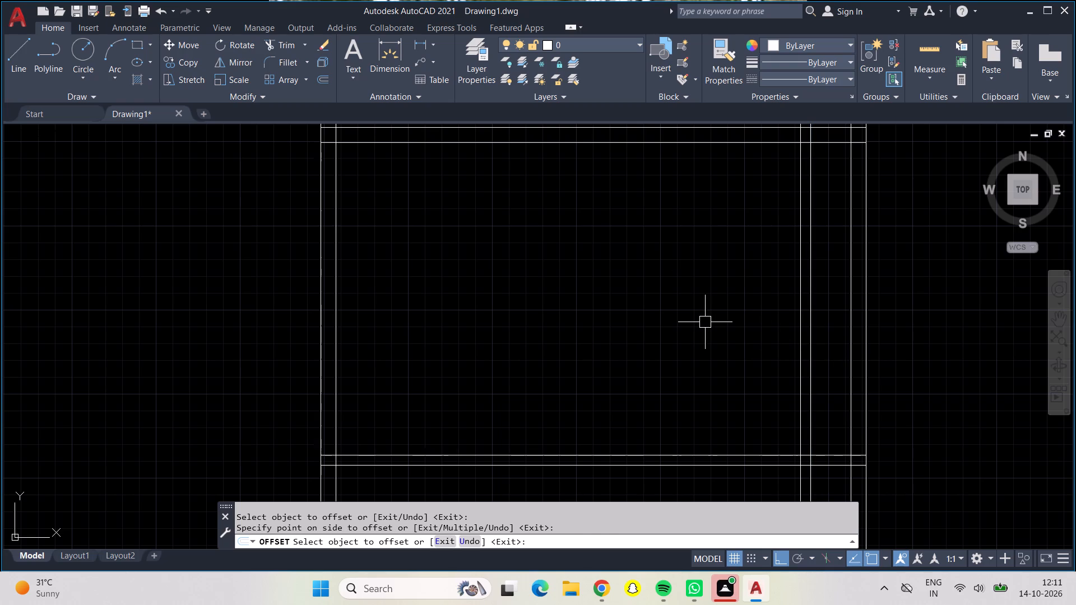
Offset the left line of the new partition wall 15'6" toward the left wall.
key(o)
key(Return)
text(15')
text(6")
key(Return)
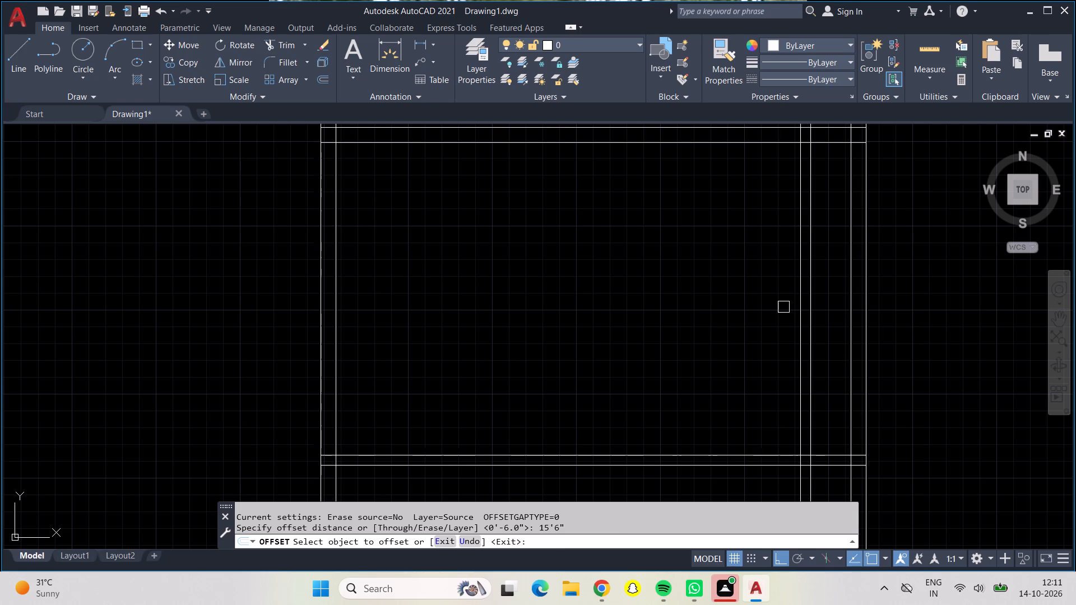
click(797, 311)
click(469, 276)
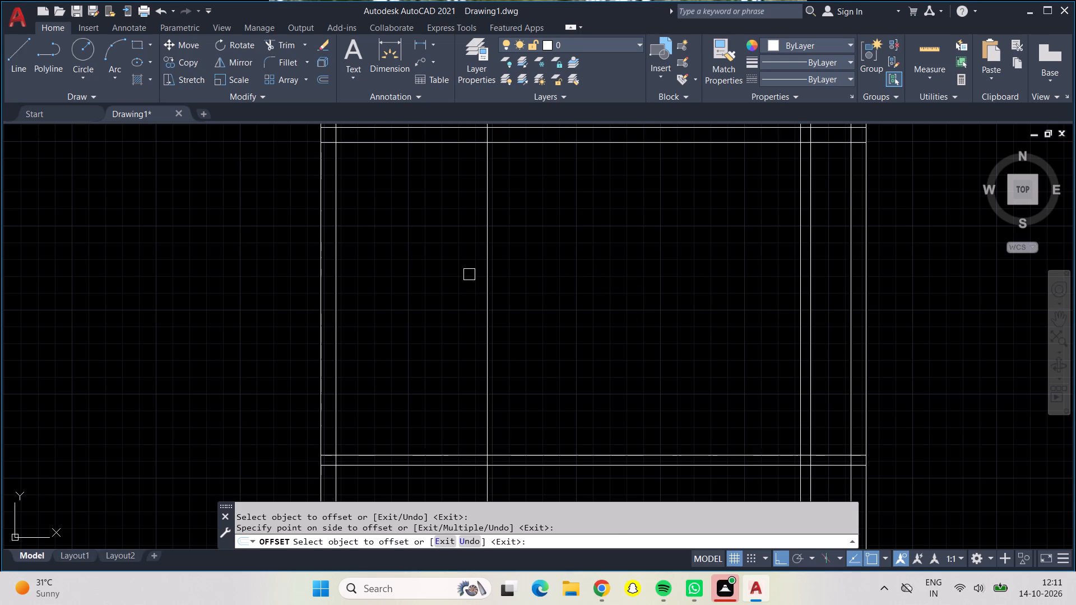
Quick-measure the space between the left wall and the new vertical line.
click(919, 57)
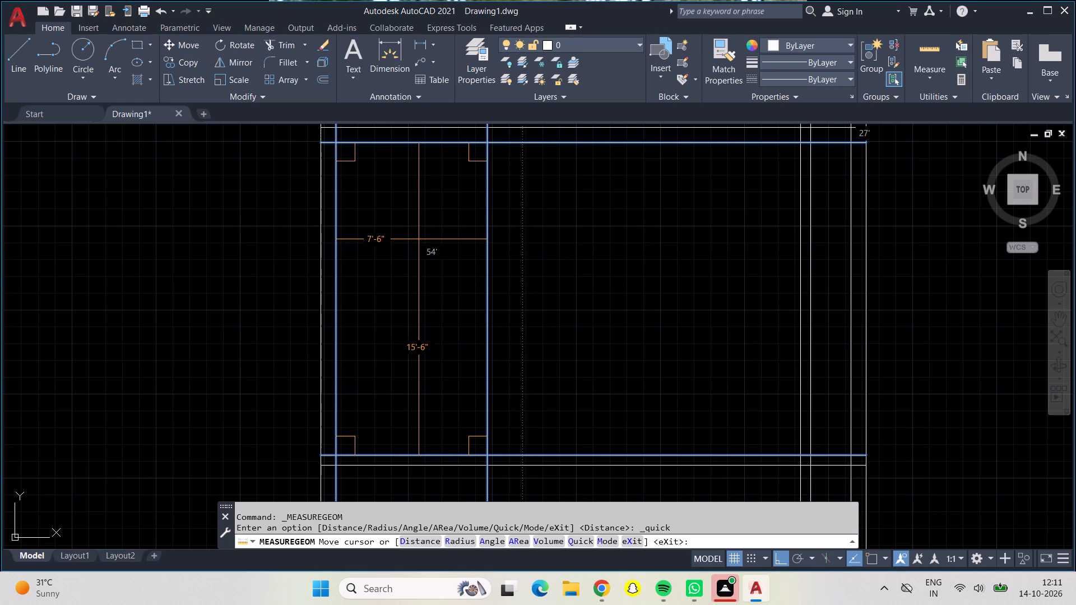
key(Escape)
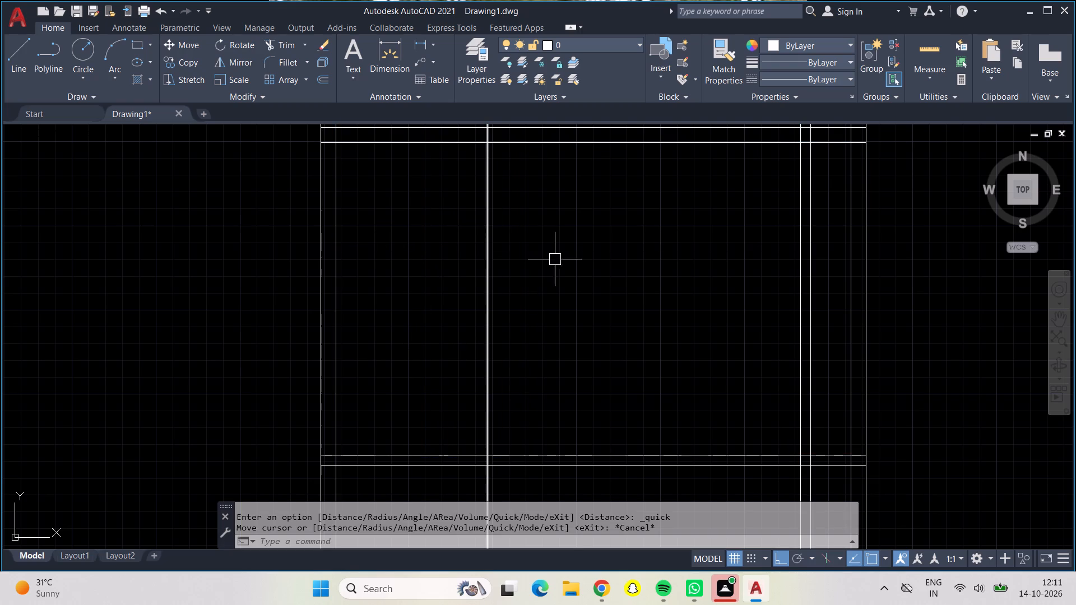
Offset the new vertical line near the left wall 6" to its left to form a partition wall.
key(o)
key(Return)
text(6")
key(Return)
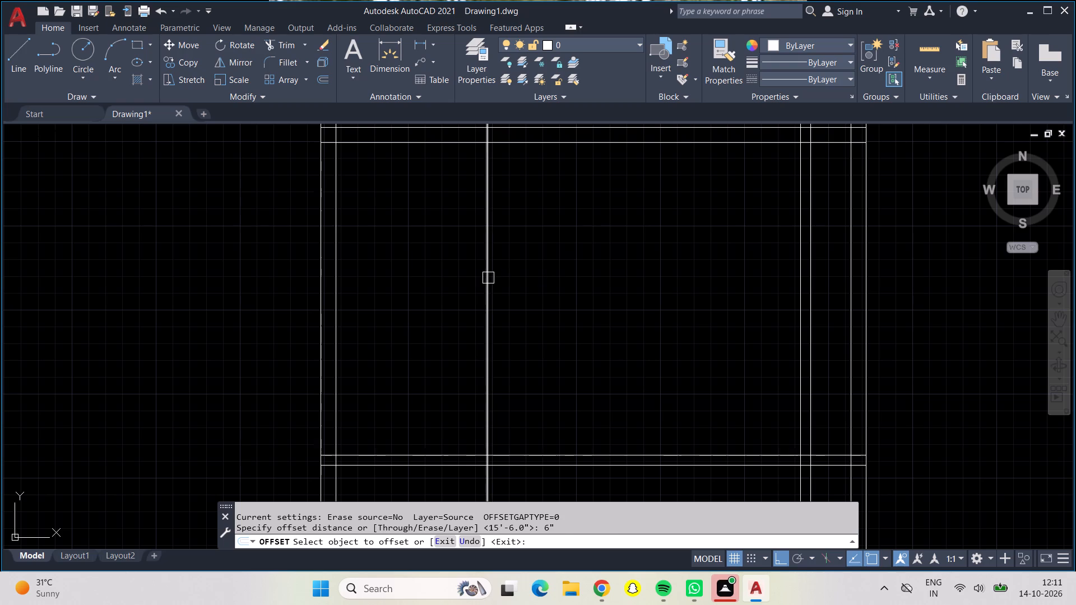
drag(488, 278, 471, 278)
click(432, 278)
key(Escape)
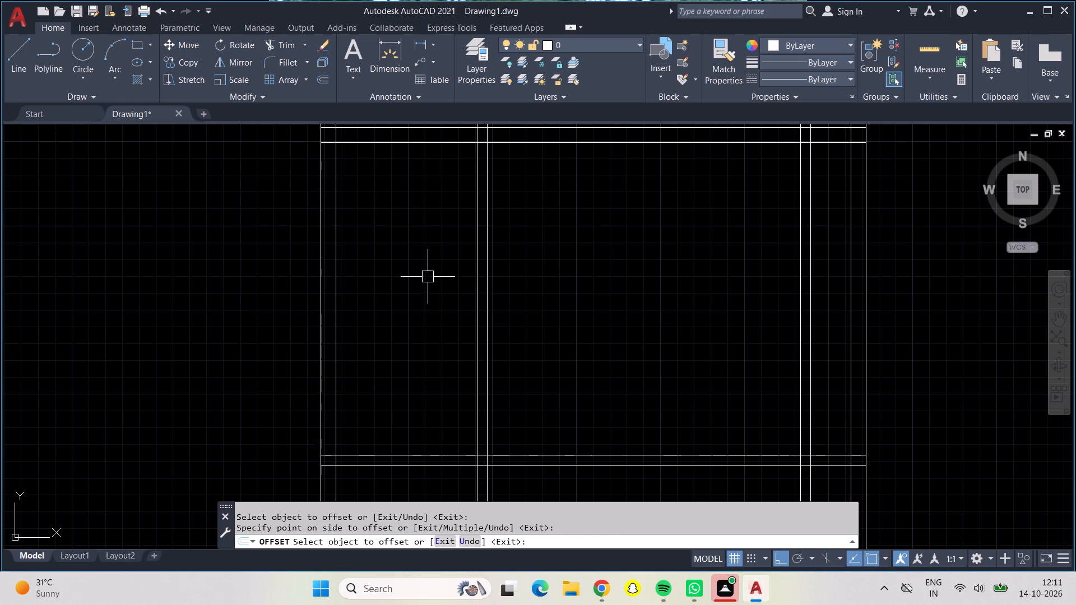
Offset the lower line of the upper horizontal wall 5'6" downward across the plan.
key(o)
key(Return)
key(1)
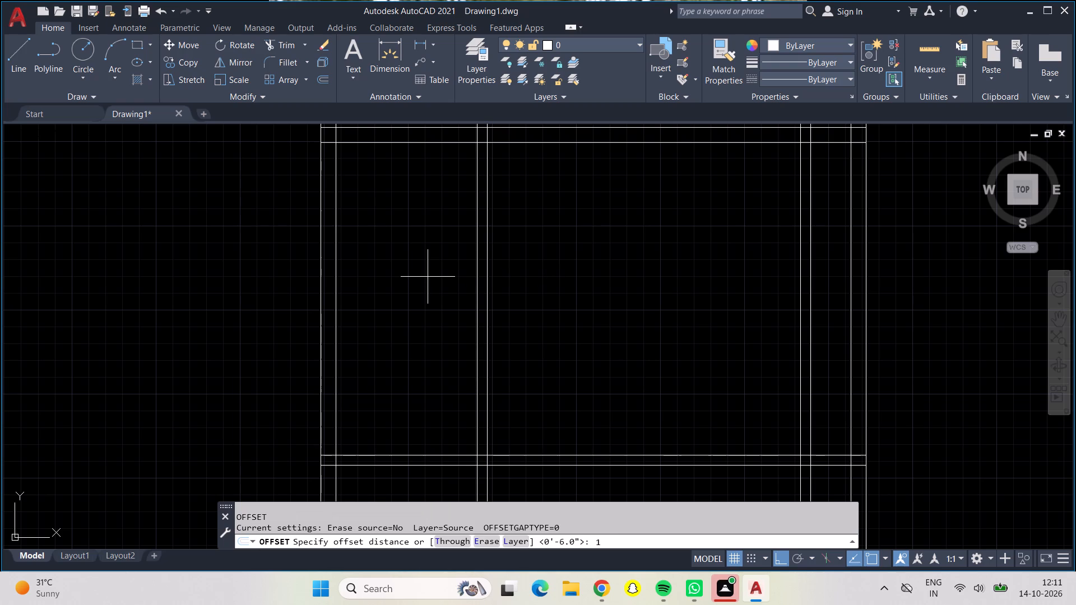
key(BackSpace)
text(5'6")
key(Return)
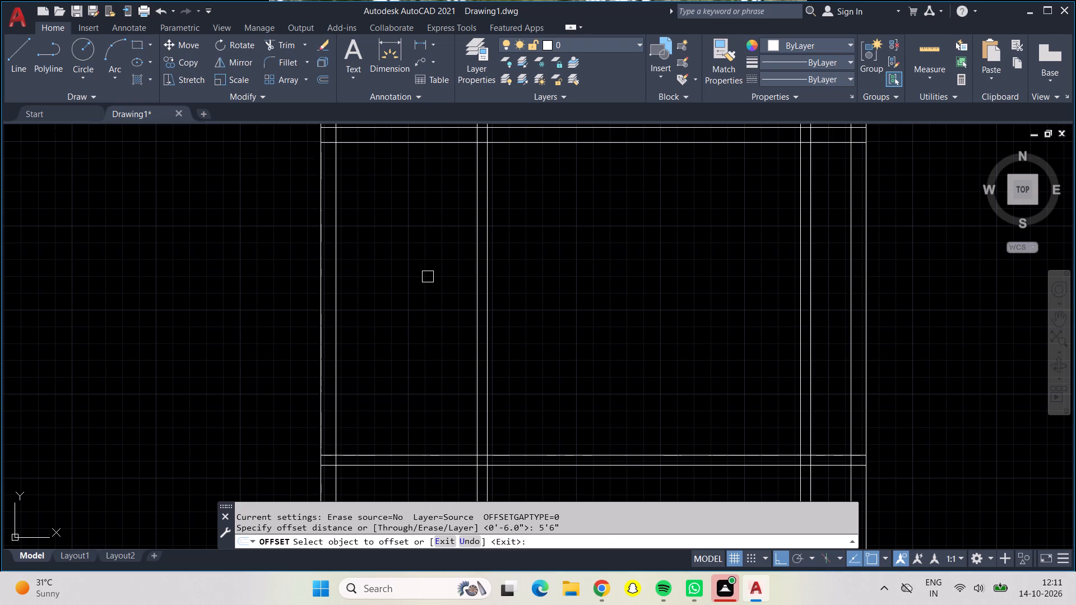
click(519, 142)
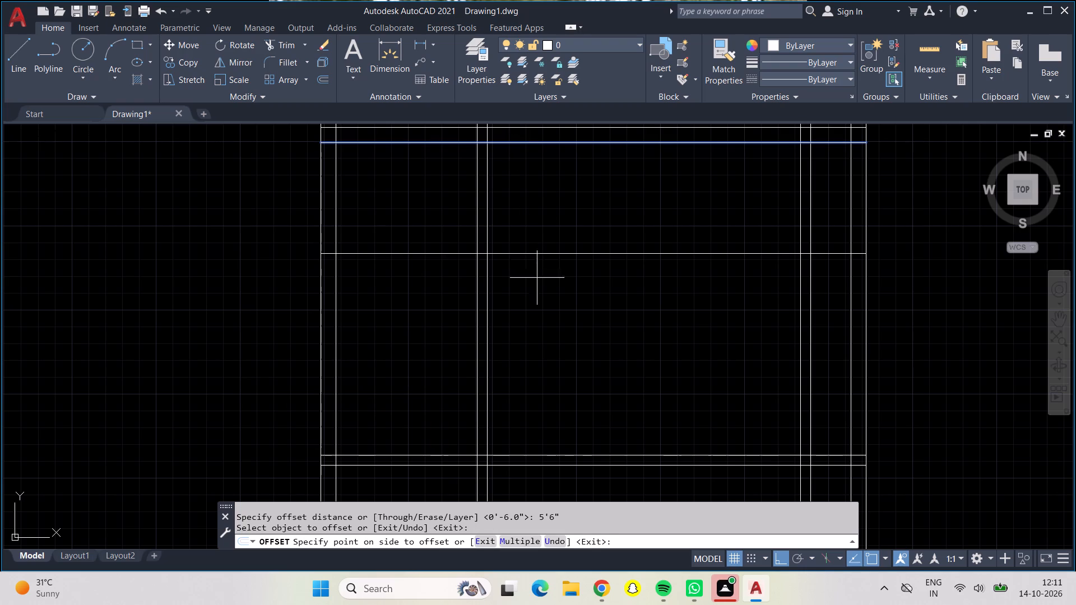
click(541, 294)
key(Escape)
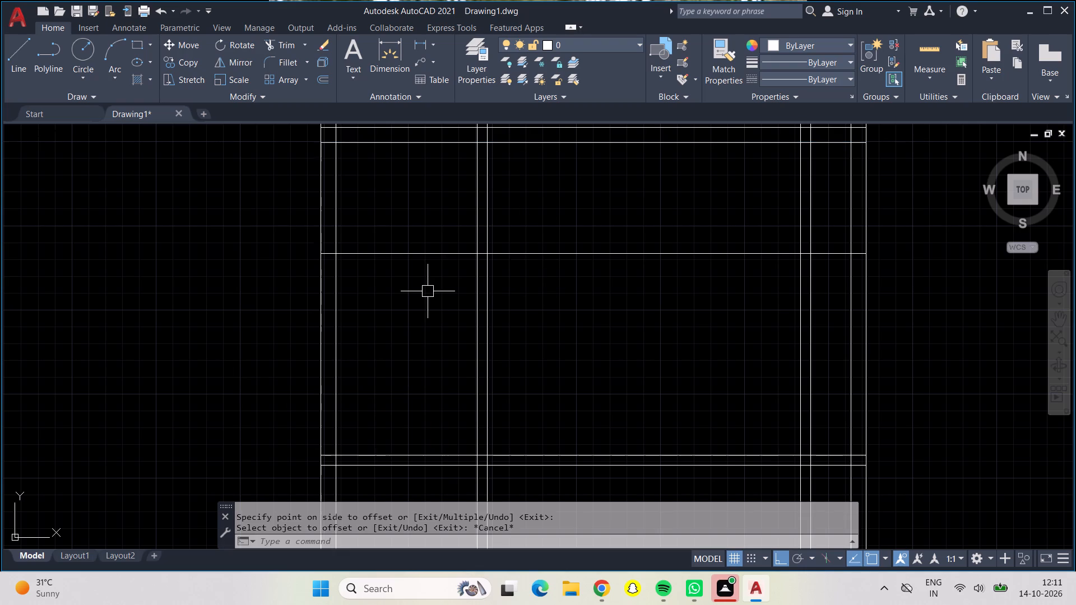
Offset the new horizontal line 6" downward to form a horizontal partition wall.
key(o)
key(Return)
key(6)
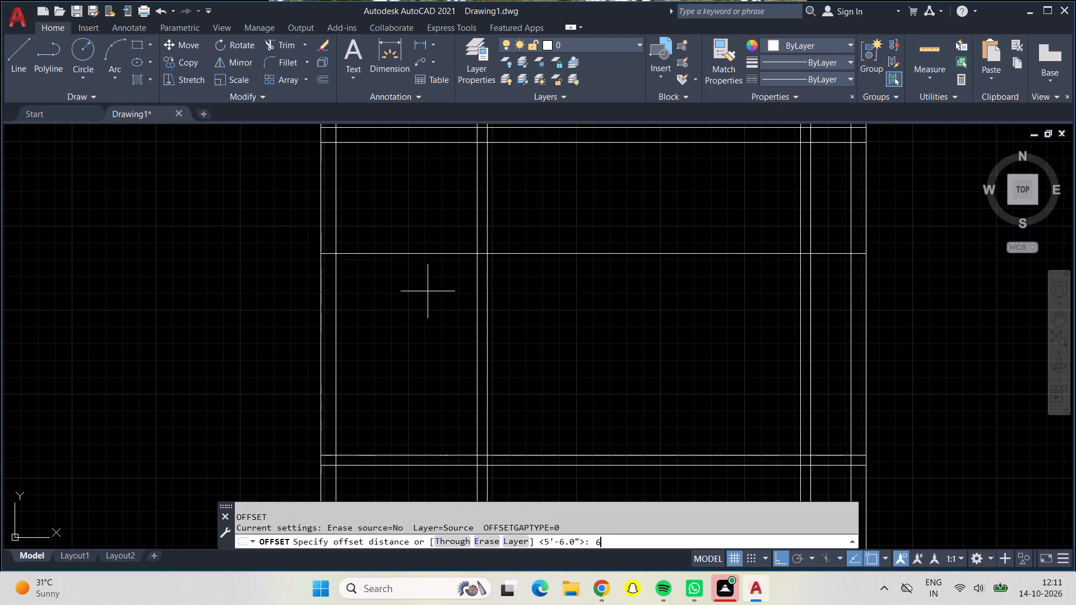
key(shift+quotedbl)
key(Return)
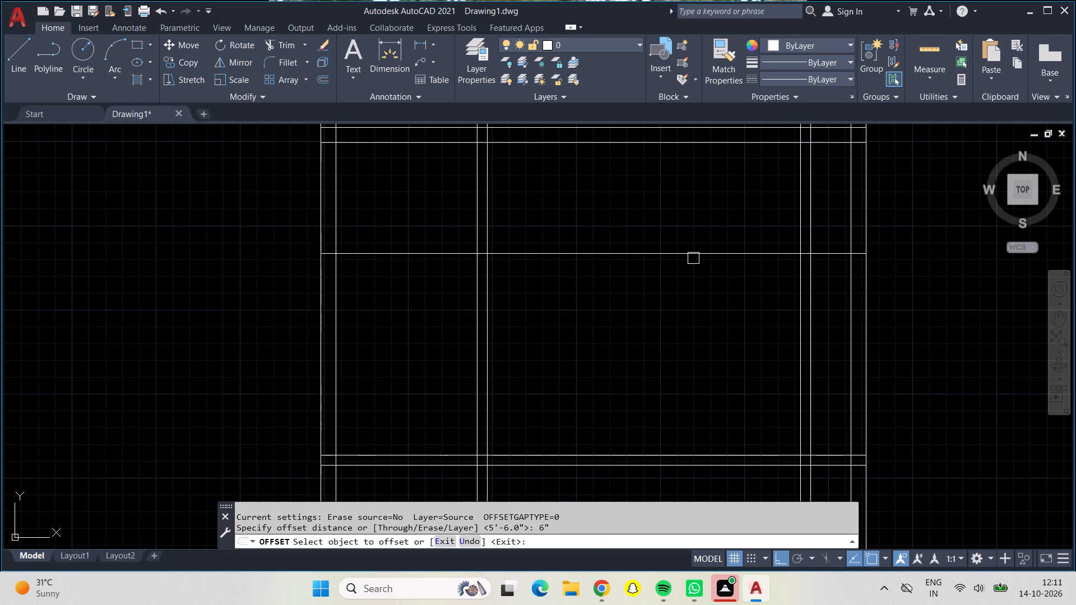
click(693, 253)
click(687, 302)
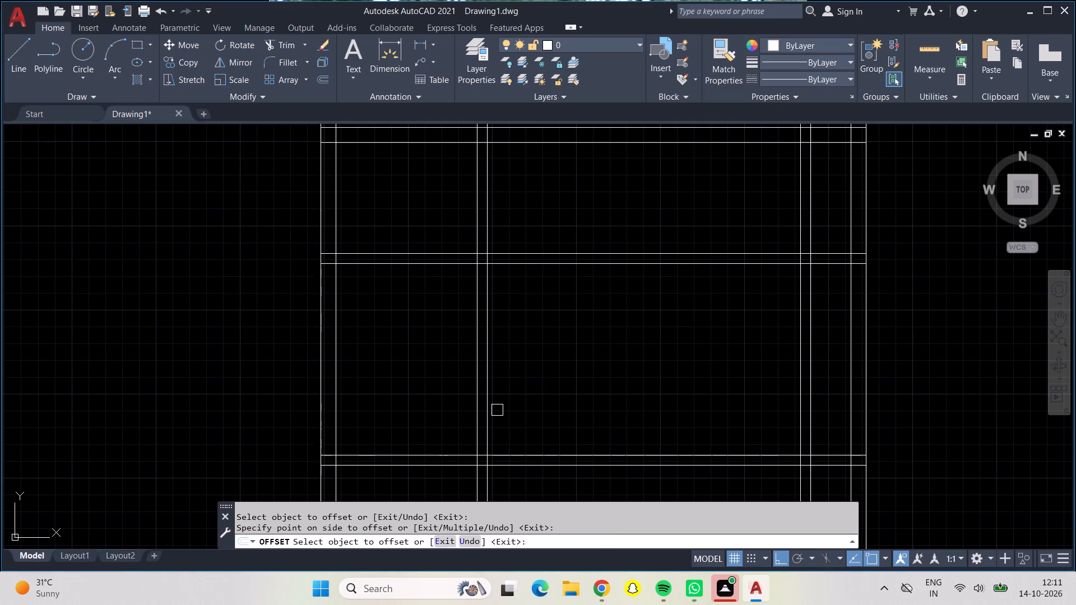
Erase both lines of the horizontal partition wall between the upper horizontal wall and the next partition below it.
middle_drag(411, 381, 549, 381)
key(Escape)
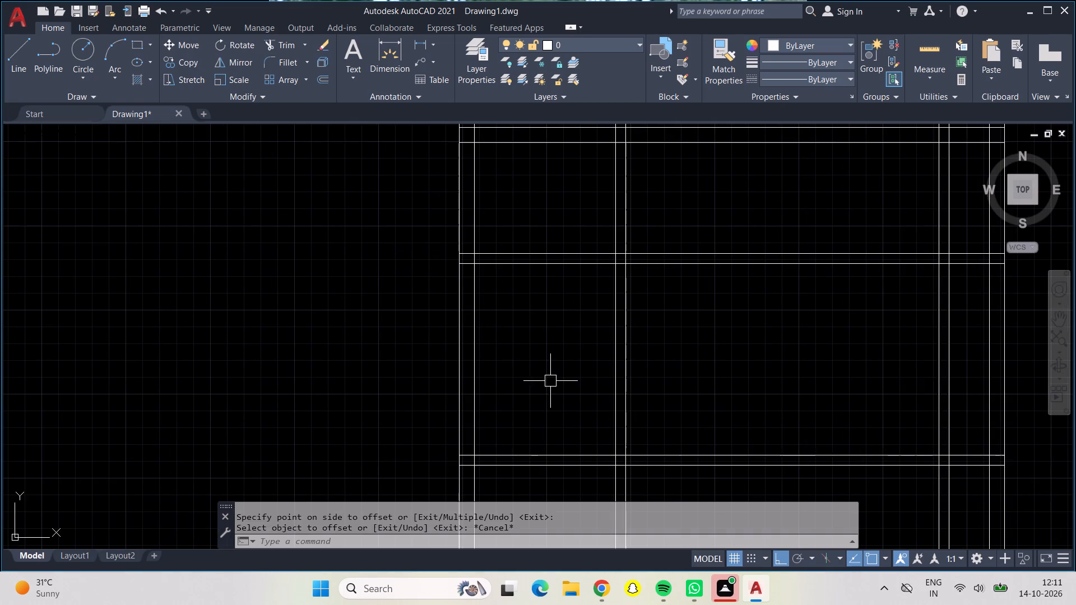
drag(675, 221, 680, 232)
click(698, 300)
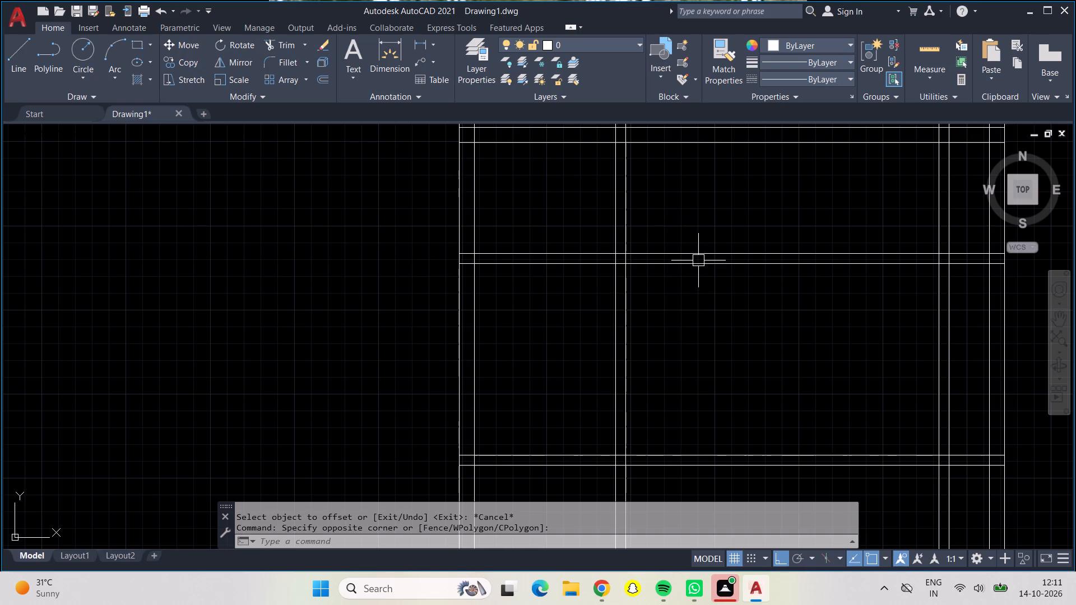
click(698, 259)
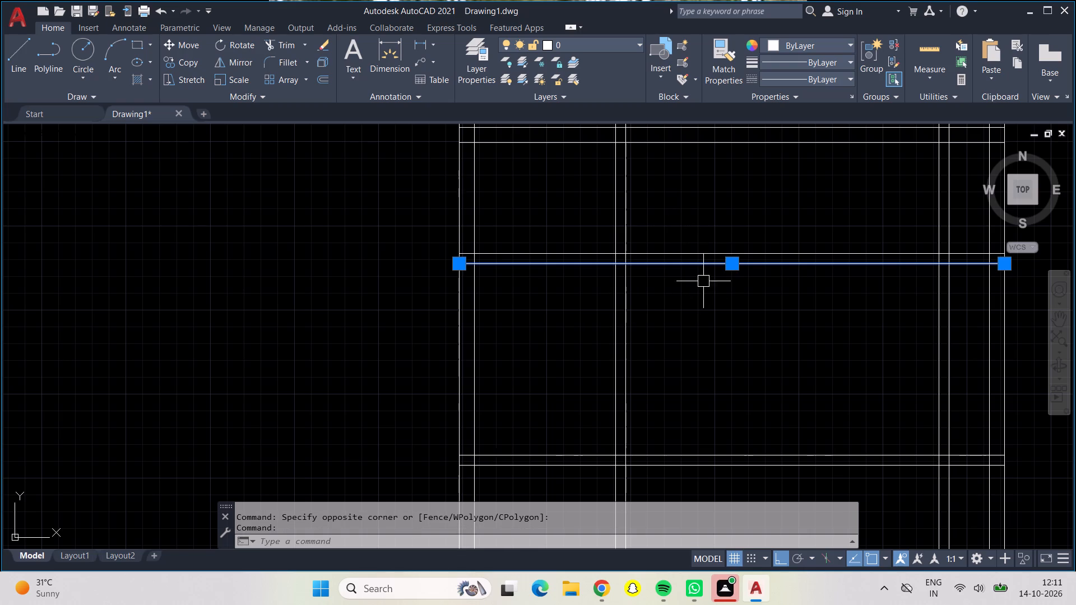
click(696, 249)
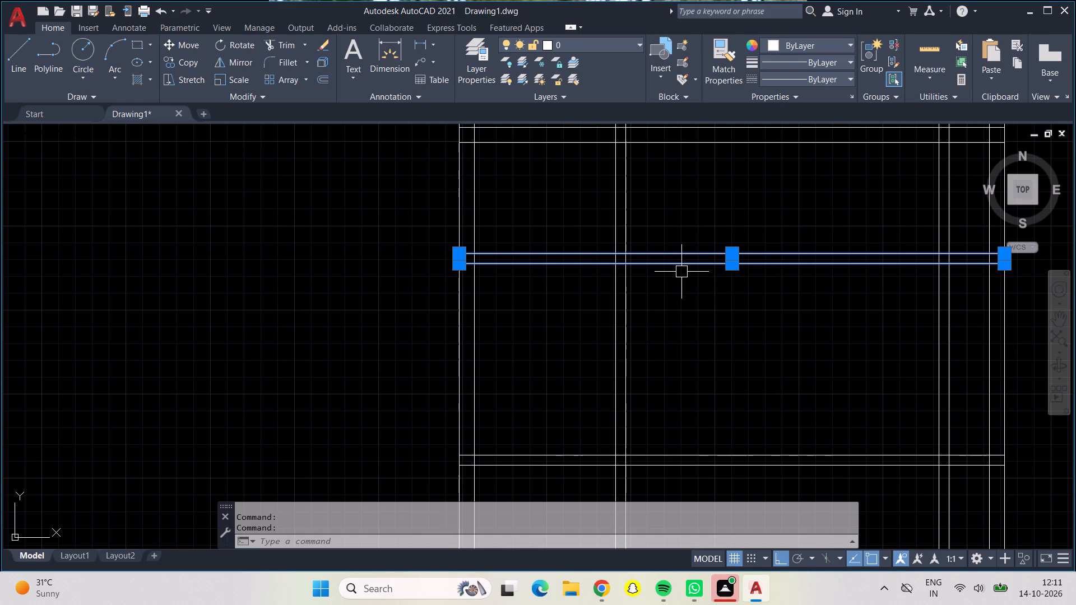
key(Delete)
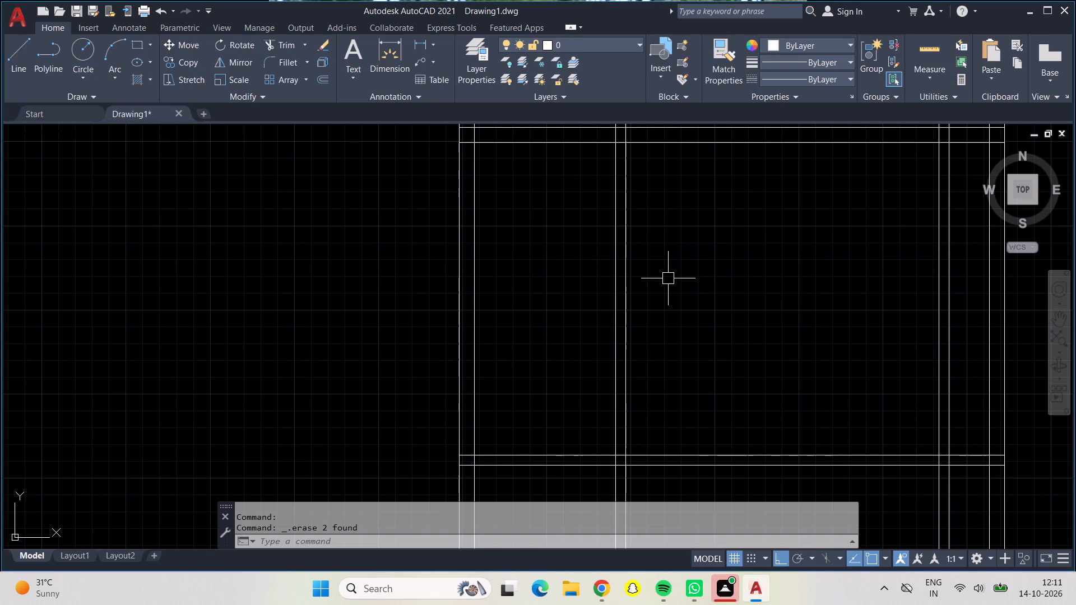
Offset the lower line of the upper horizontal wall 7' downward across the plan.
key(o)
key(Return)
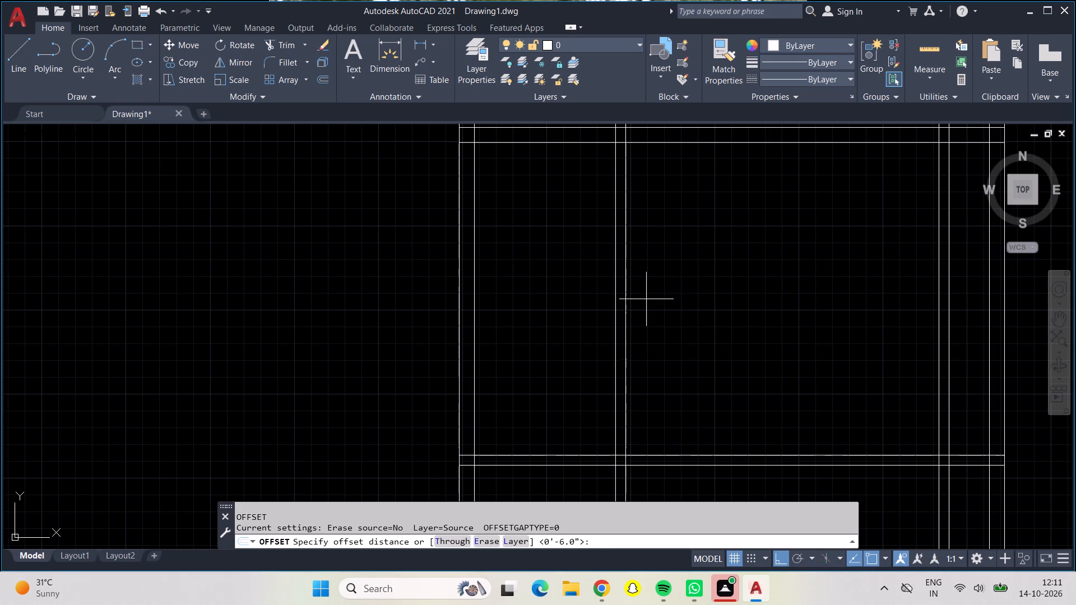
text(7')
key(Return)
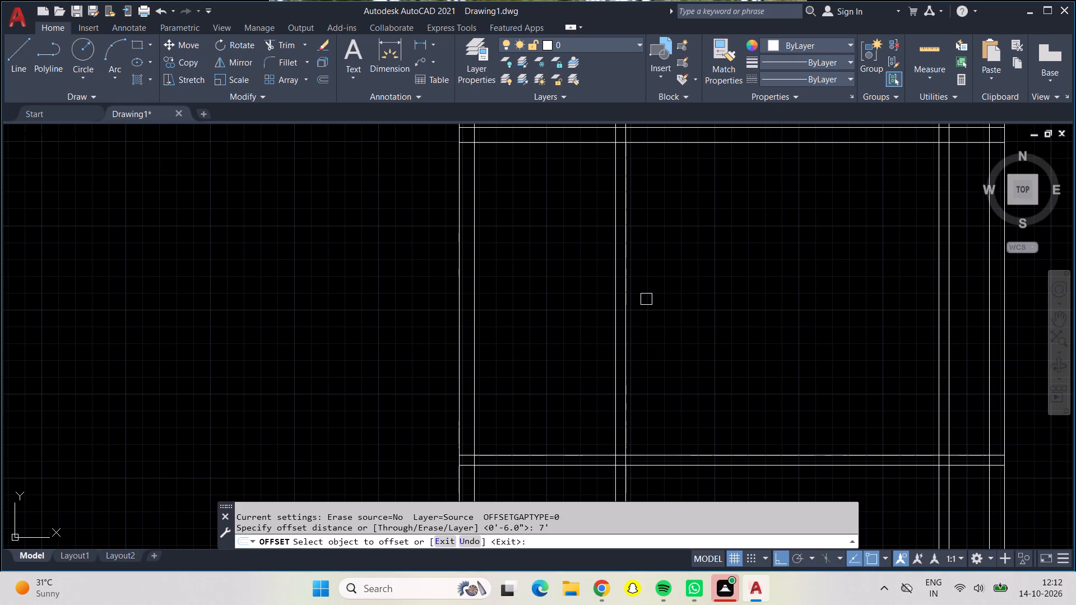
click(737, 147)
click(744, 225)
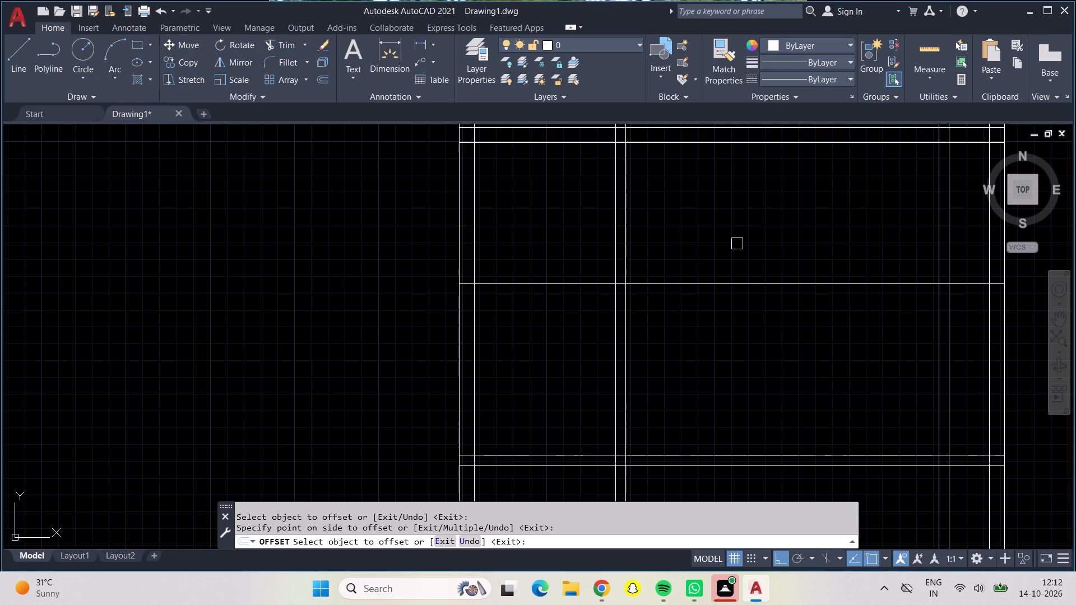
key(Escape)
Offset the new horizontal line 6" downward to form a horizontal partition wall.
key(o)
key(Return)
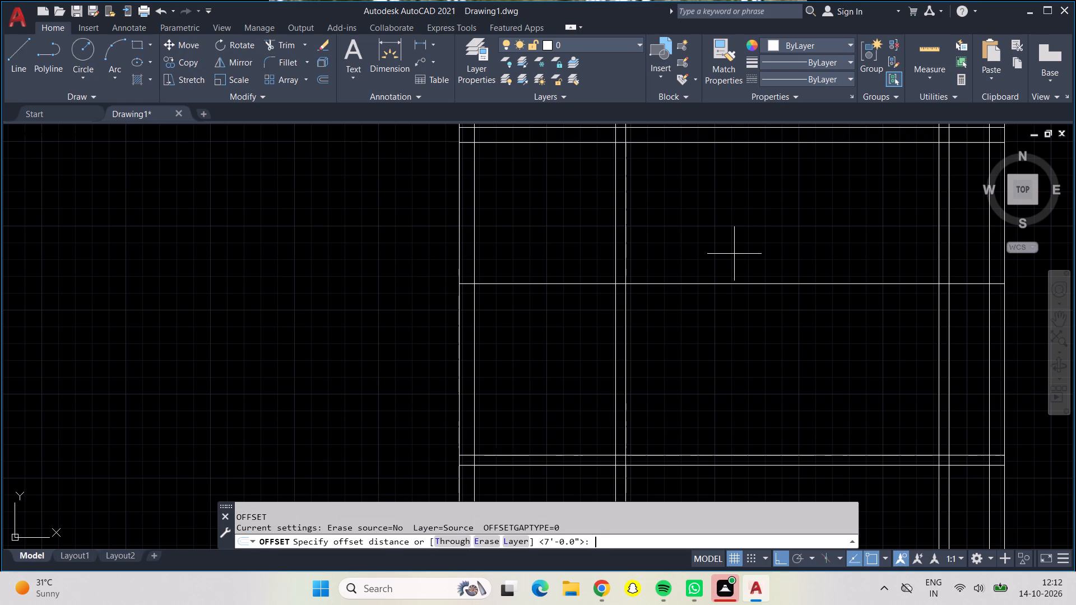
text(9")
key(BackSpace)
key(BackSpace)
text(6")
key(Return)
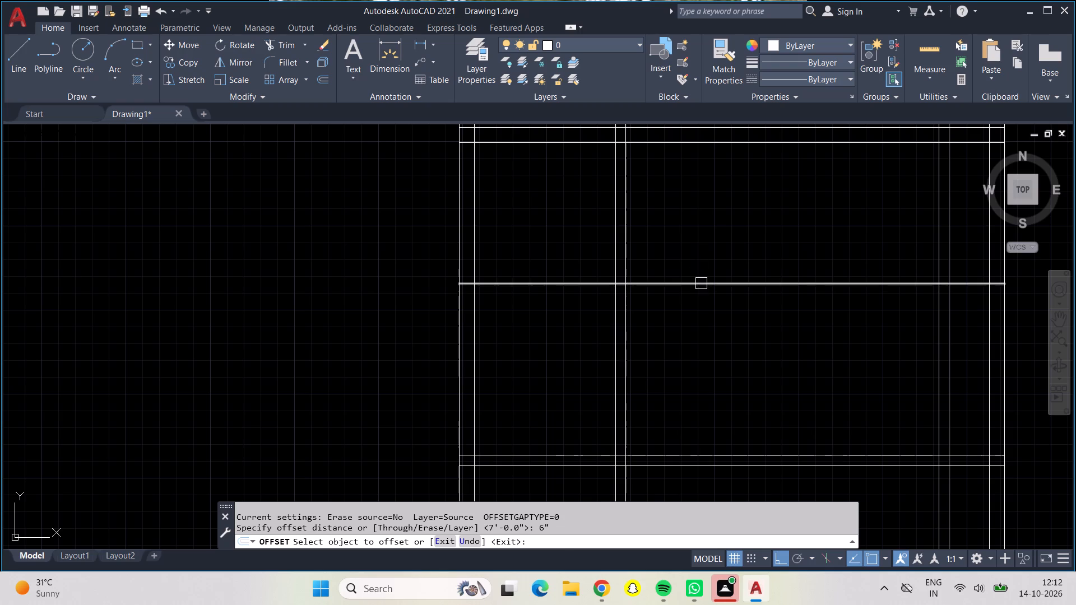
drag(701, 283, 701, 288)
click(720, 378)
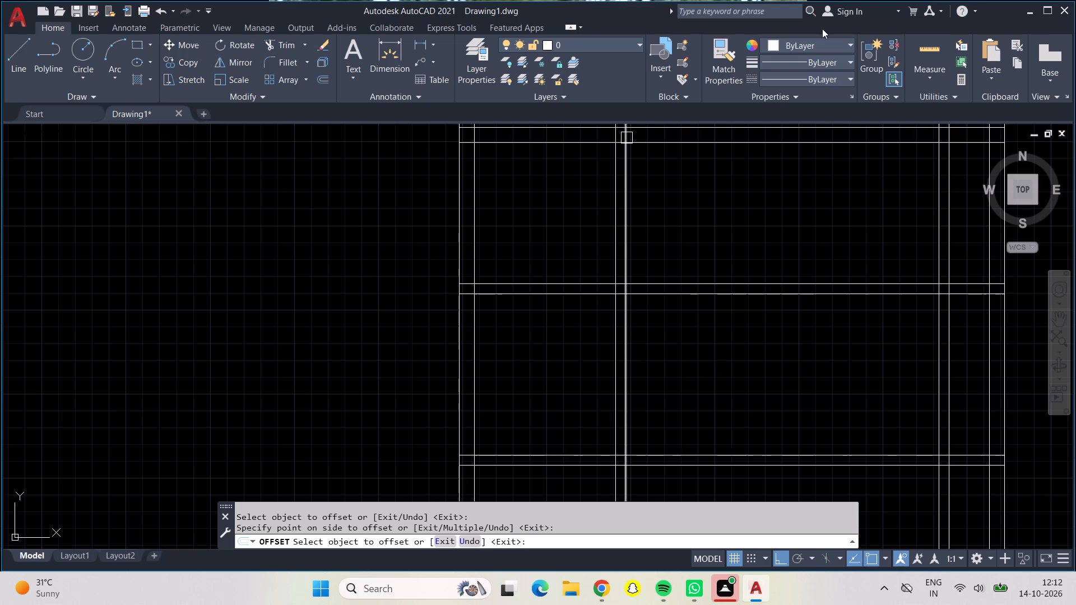
Quick-measure the room below the new horizontal partition, between the left wall and the left vertical partition.
click(944, 45)
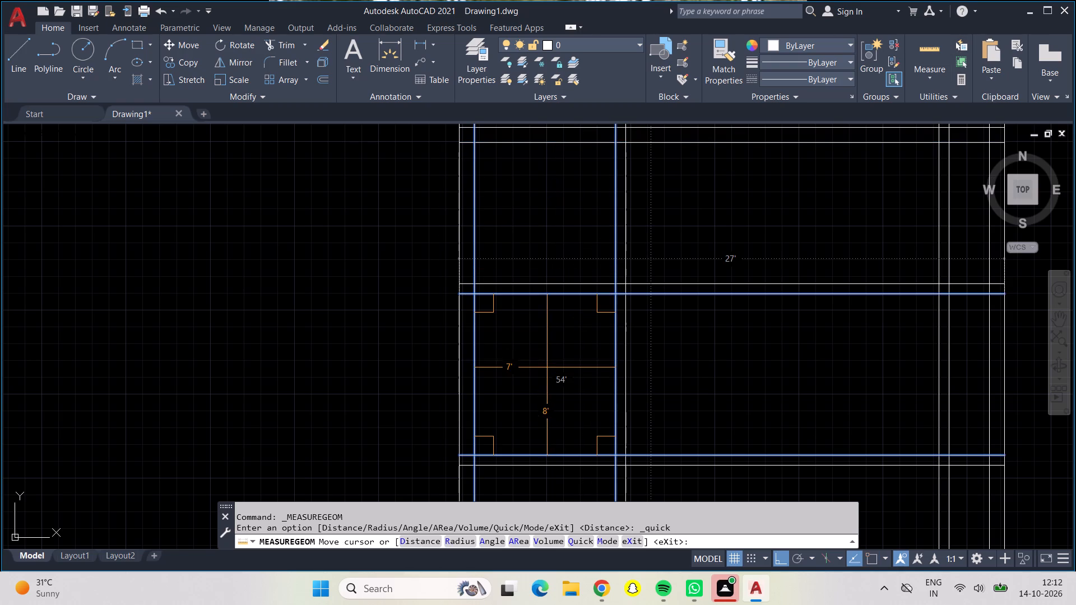
middle_drag(561, 361, 563, 378)
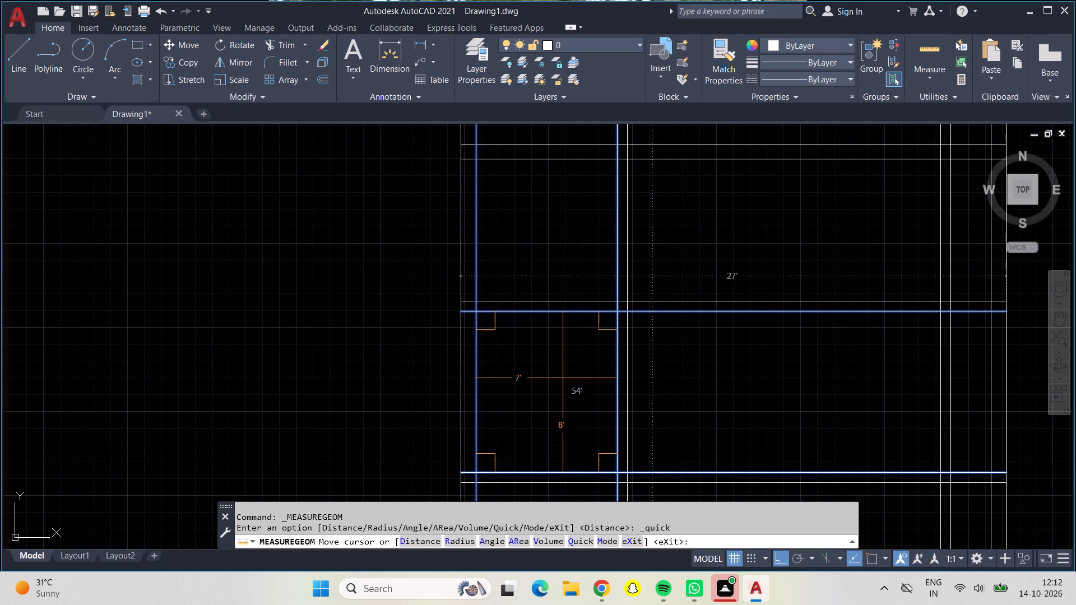
key(Escape)
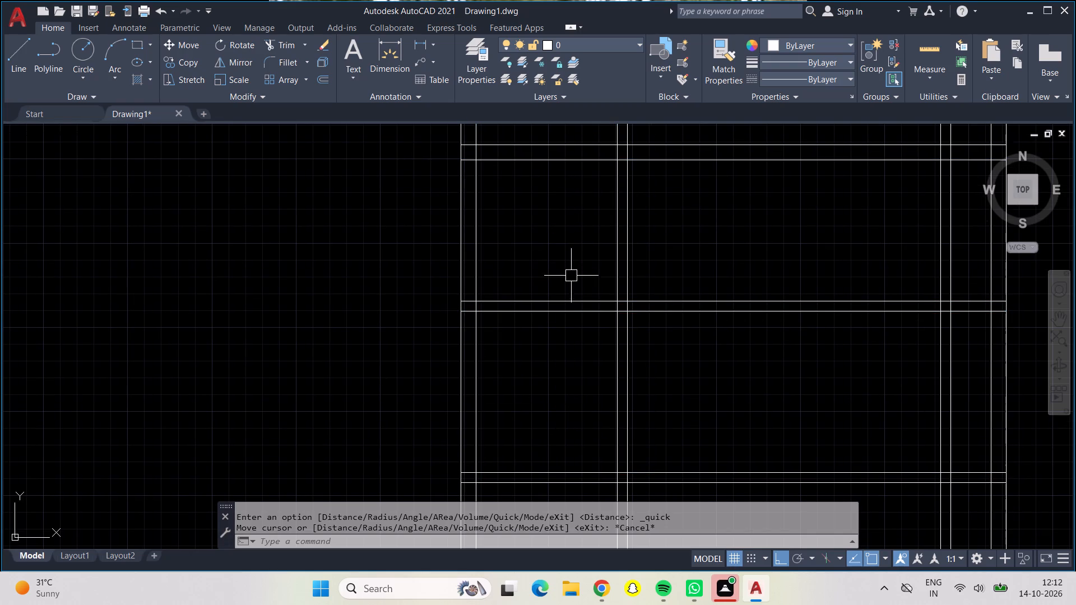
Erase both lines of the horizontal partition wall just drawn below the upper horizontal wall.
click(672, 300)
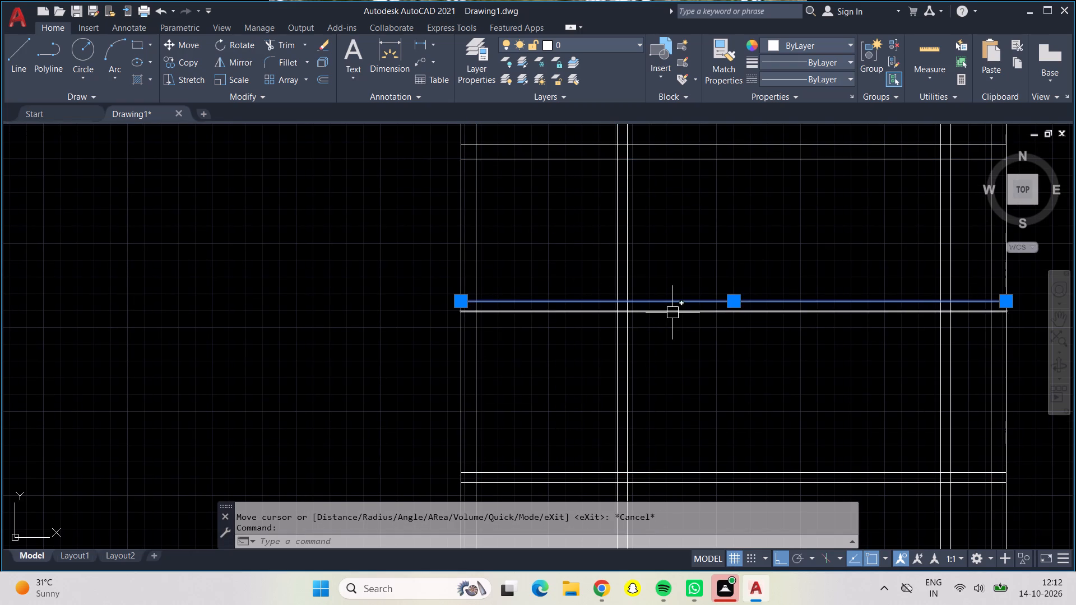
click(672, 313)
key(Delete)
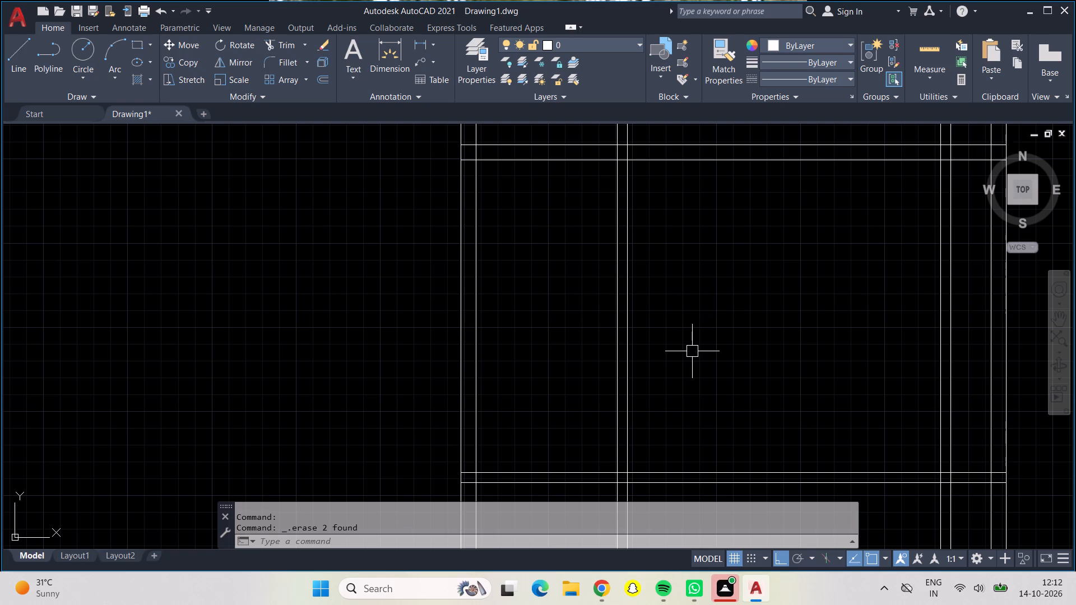
Offset the lower line of the upper horizontal wall 8' downward across the plan.
key(o)
key(Return)
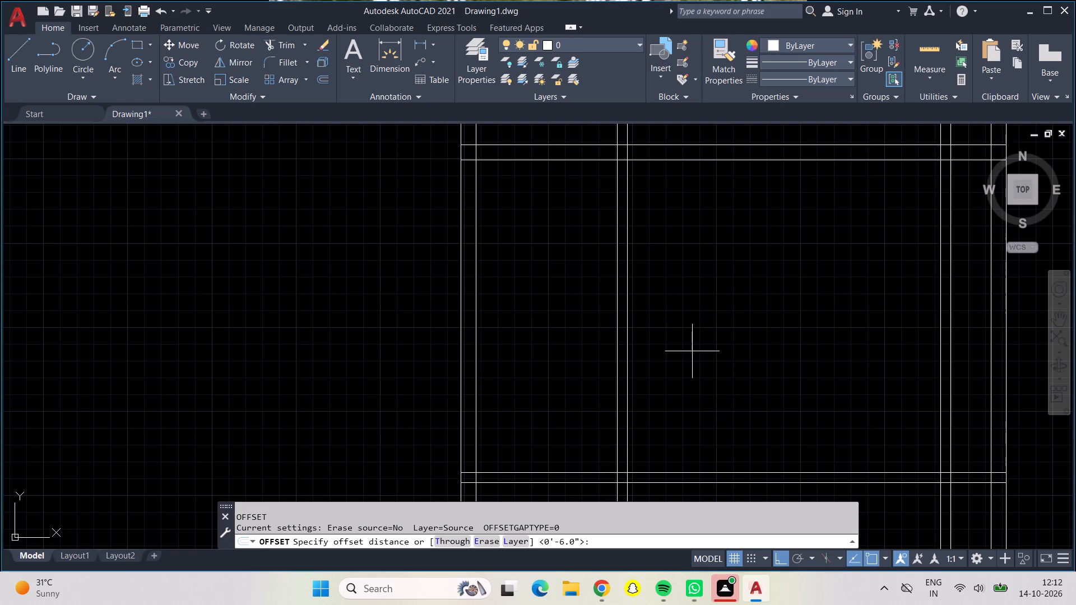
key(8)
key(apostrophe)
key(Return)
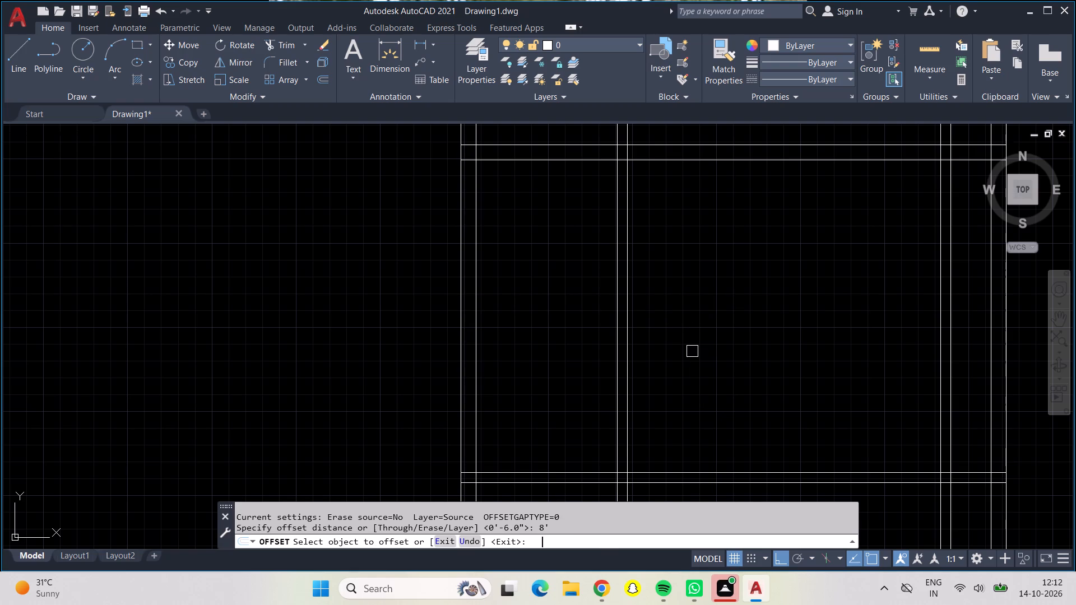
click(708, 161)
click(706, 239)
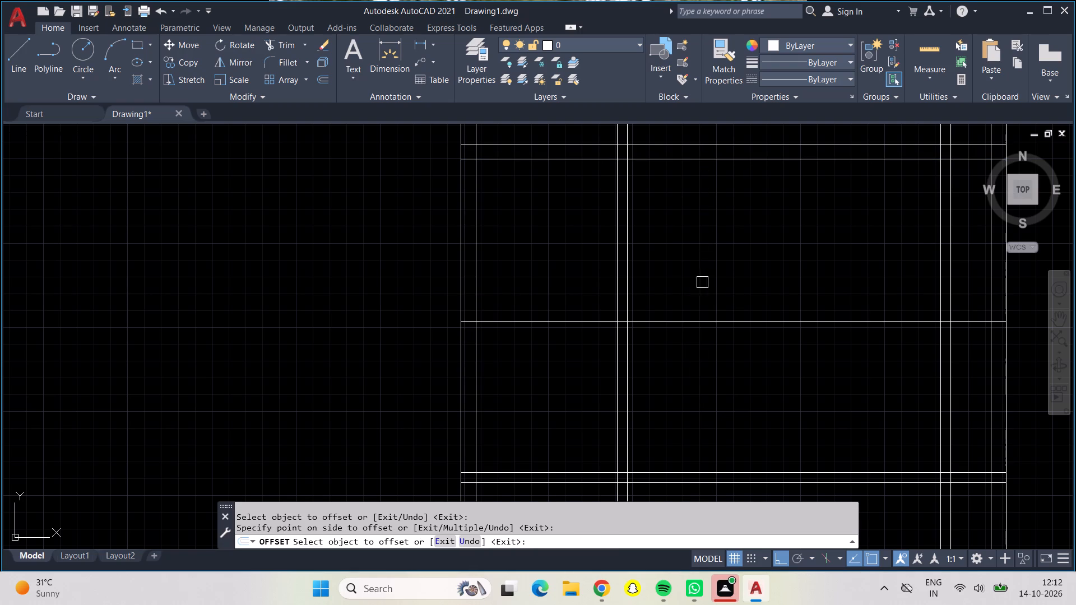
key(Escape)
Offset the new horizontal line 6" downward to form a horizontal partition wall.
key(o)
key(Return)
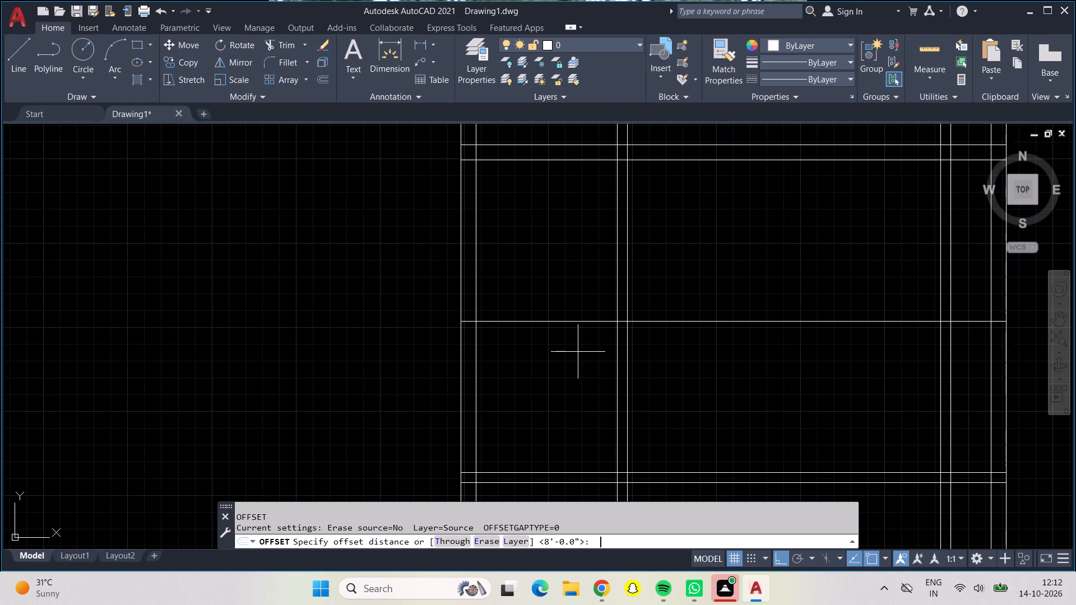
key(6)
key(Return)
key(Escape)
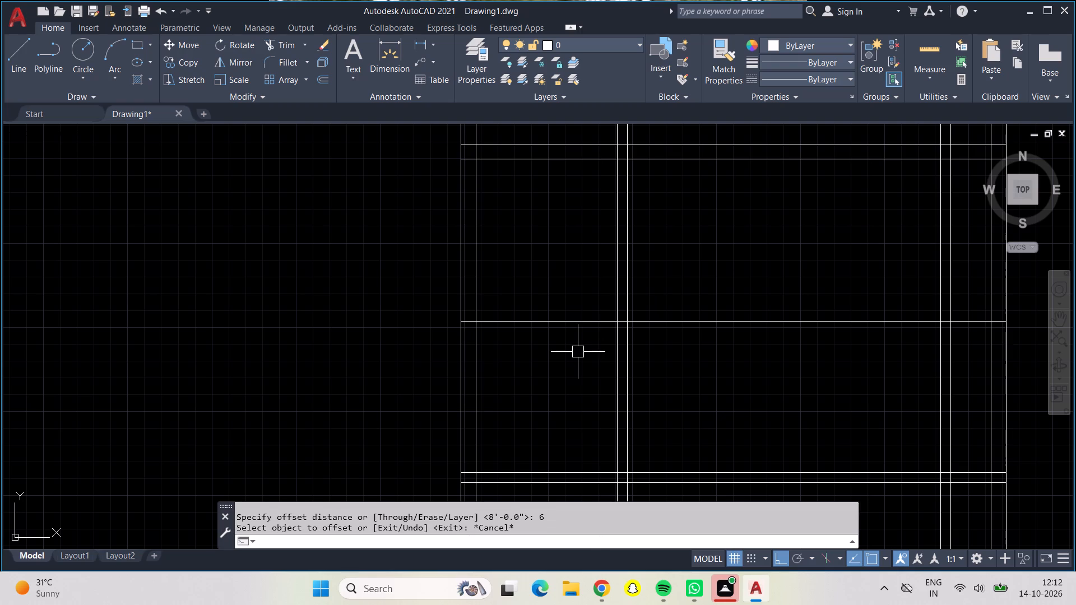
key(o)
key(Return)
key(6)
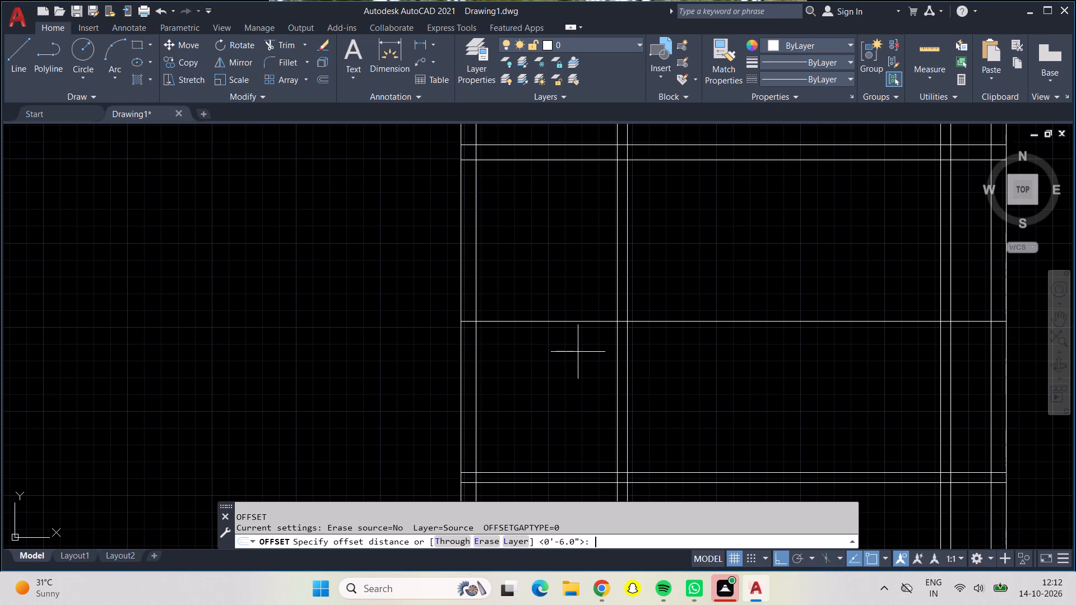
key(shift+quotedbl)
key(Return)
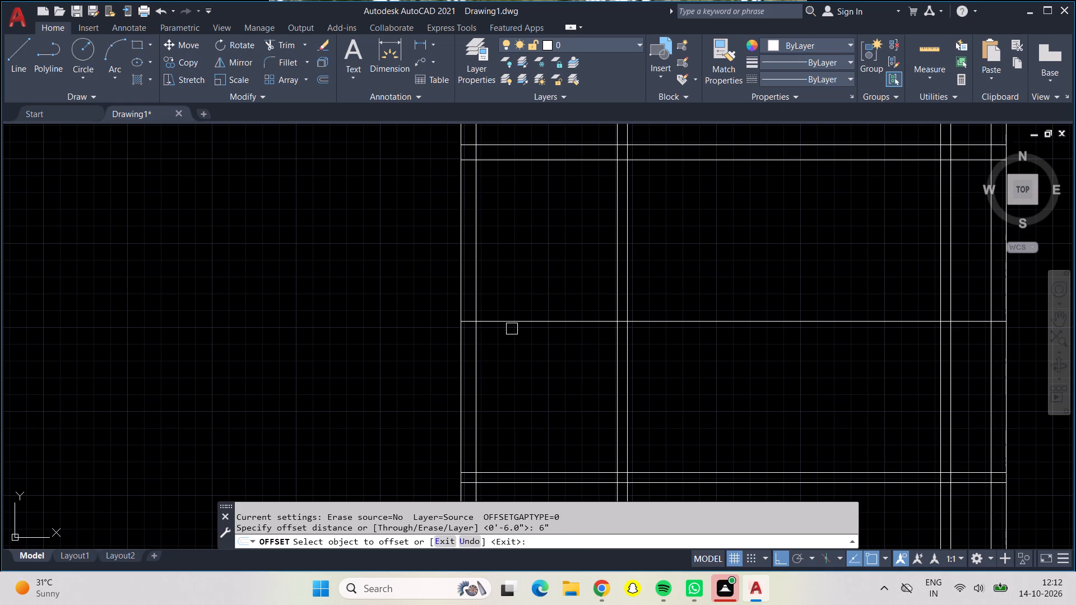
click(521, 319)
click(519, 371)
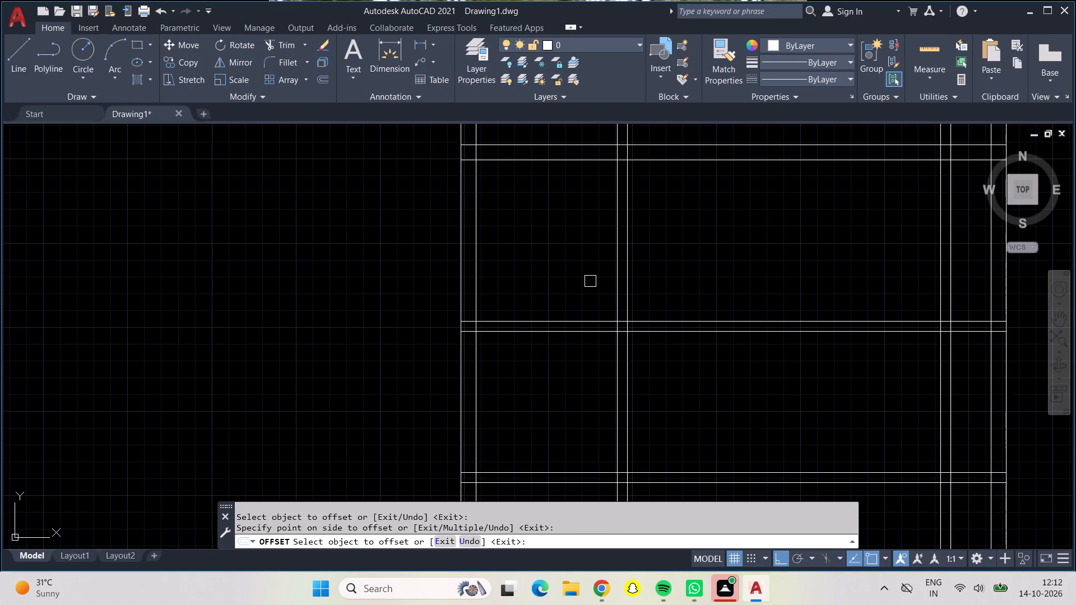
Trim both vertical partition walls where they cross the space between the top wall and the upper horizontal wall.
middle_drag(590, 281, 542, 260)
scroll(539, 254, down, 1)
middle_drag(656, 215, 657, 215)
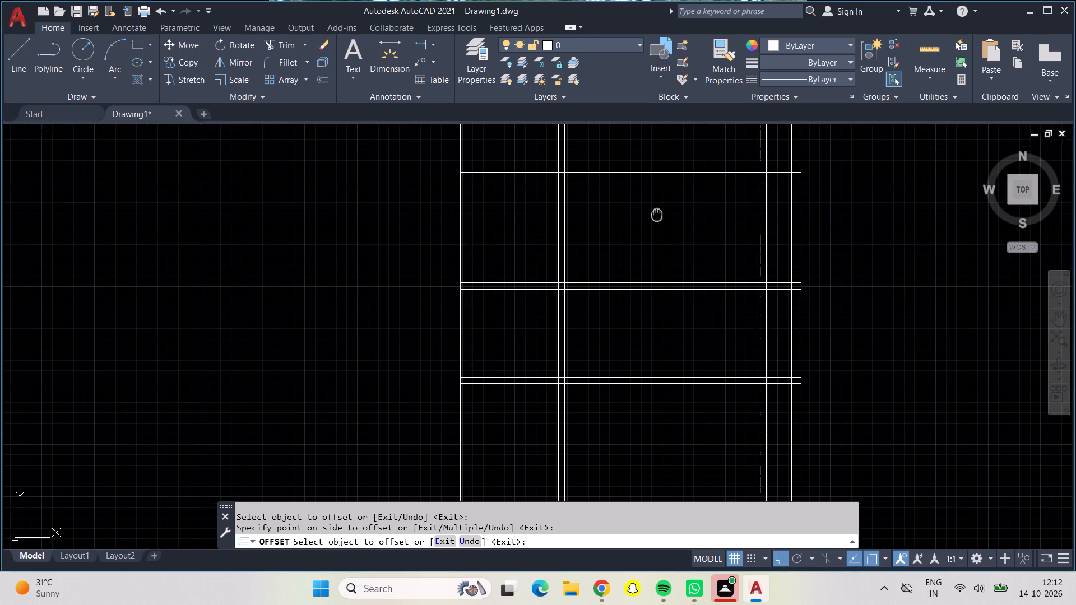
middle_drag(657, 215, 634, 238)
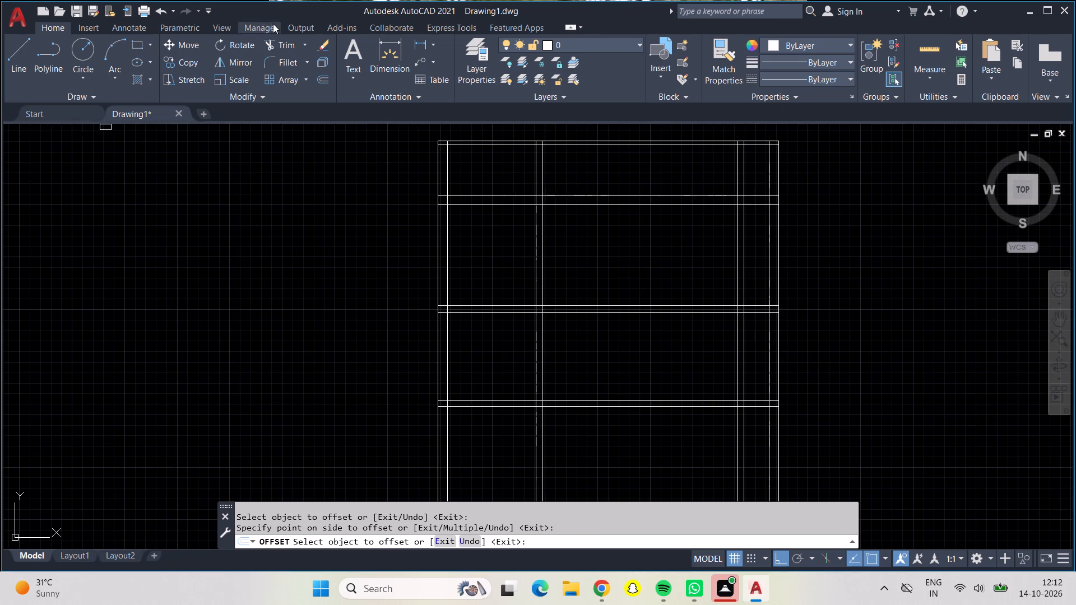
click(278, 38)
drag(516, 178, 555, 166)
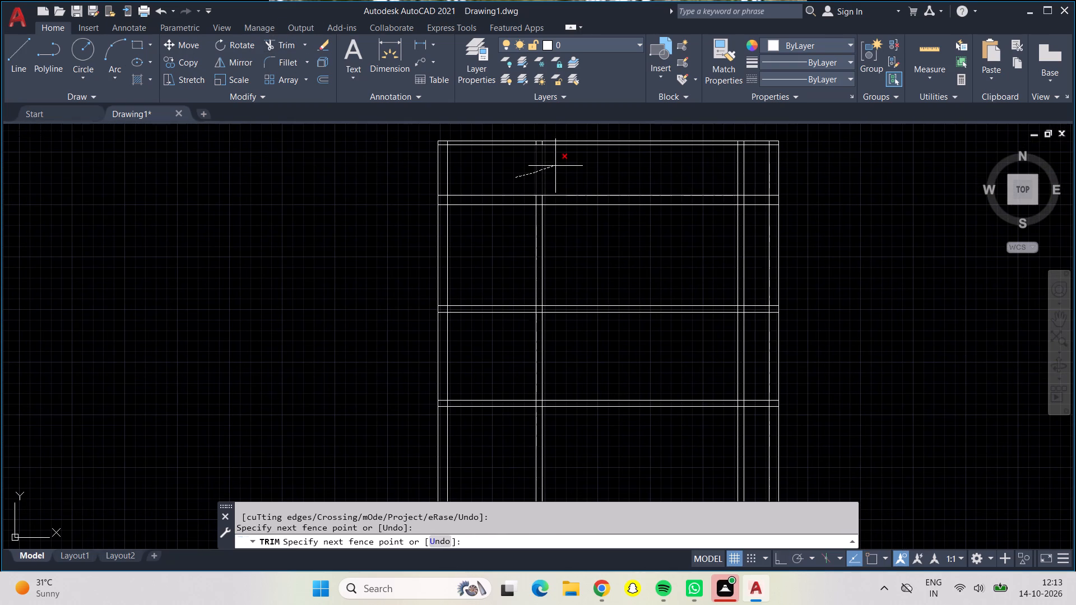
drag(555, 166, 556, 166)
drag(708, 170, 753, 171)
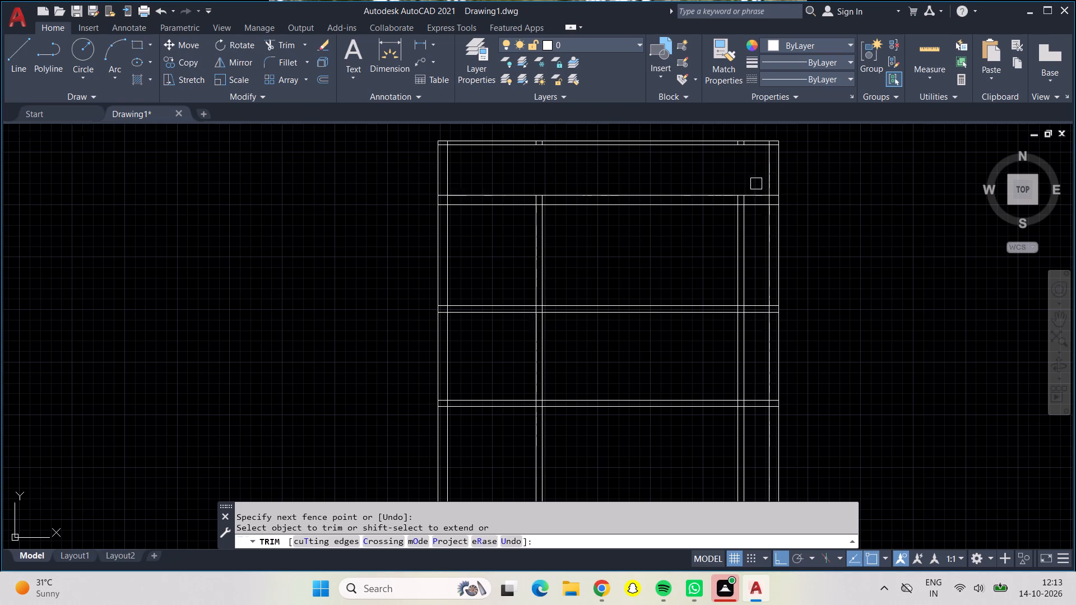
Trim the horizontal partition's two lines across the narrow strip between the right vertical partition and the right wall.
middle_drag(663, 272, 660, 271)
middle_drag(660, 271, 499, 212)
scroll(500, 212, up, 1)
scroll(644, 295, up, 2)
drag(653, 178, 670, 309)
Trim the right wall's inner line below, between and above the two short ends of the horizontal partition.
click(701, 318)
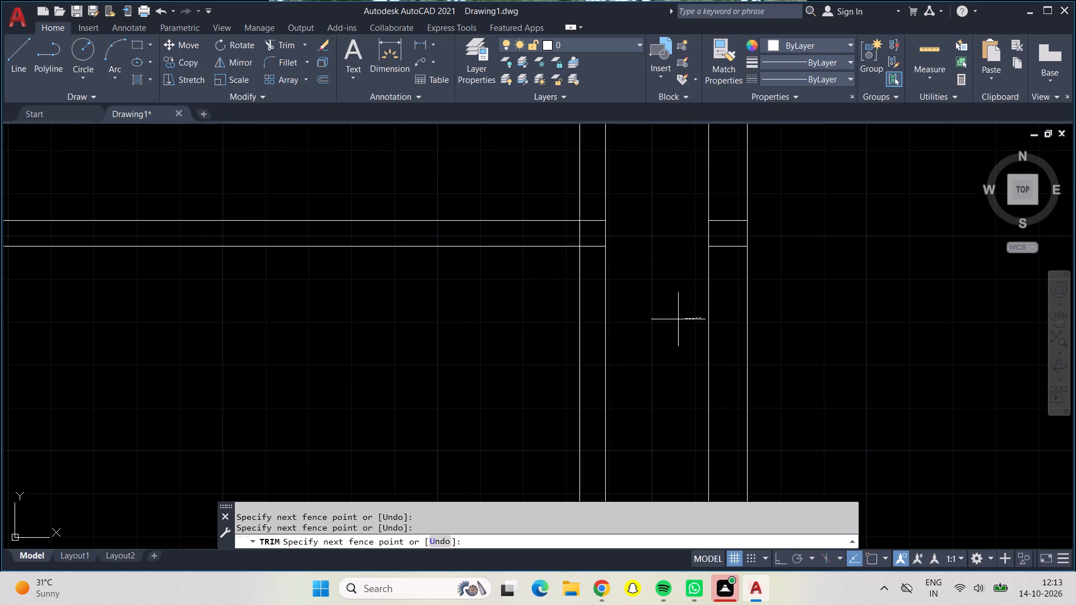
click(714, 348)
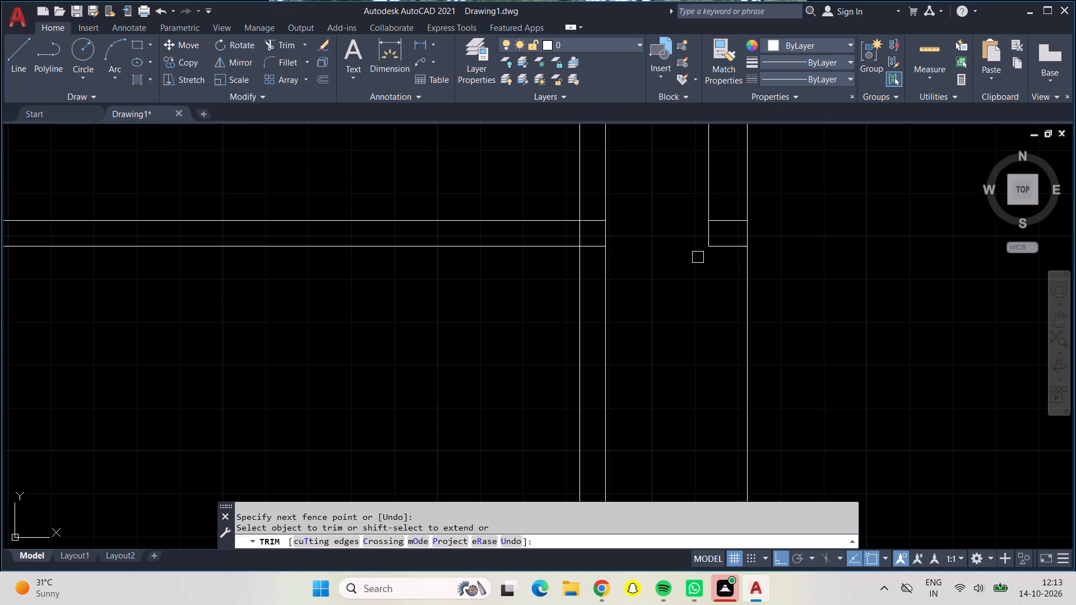
click(706, 236)
click(711, 198)
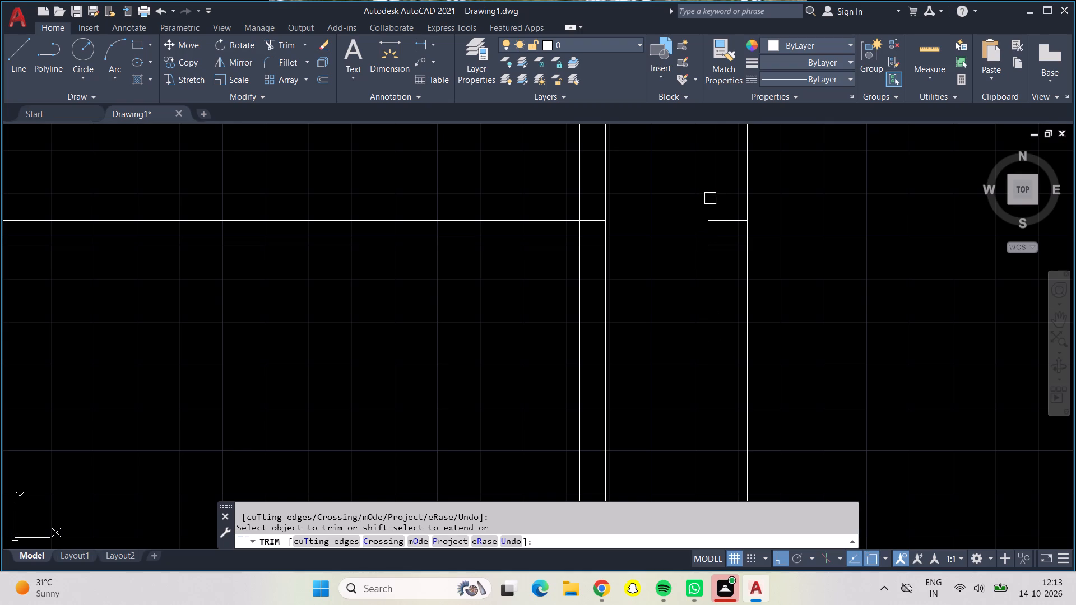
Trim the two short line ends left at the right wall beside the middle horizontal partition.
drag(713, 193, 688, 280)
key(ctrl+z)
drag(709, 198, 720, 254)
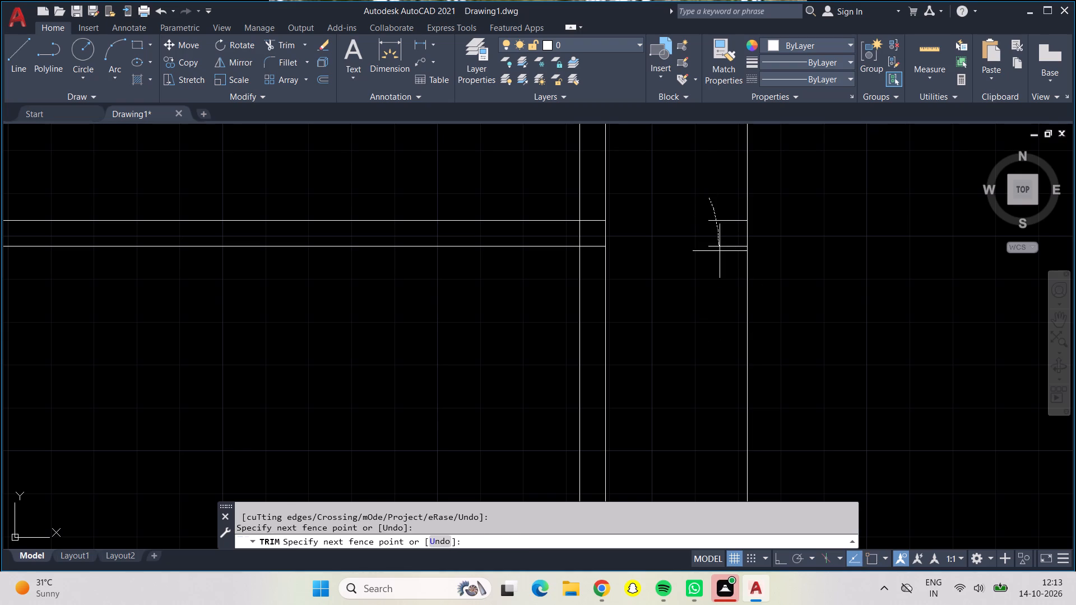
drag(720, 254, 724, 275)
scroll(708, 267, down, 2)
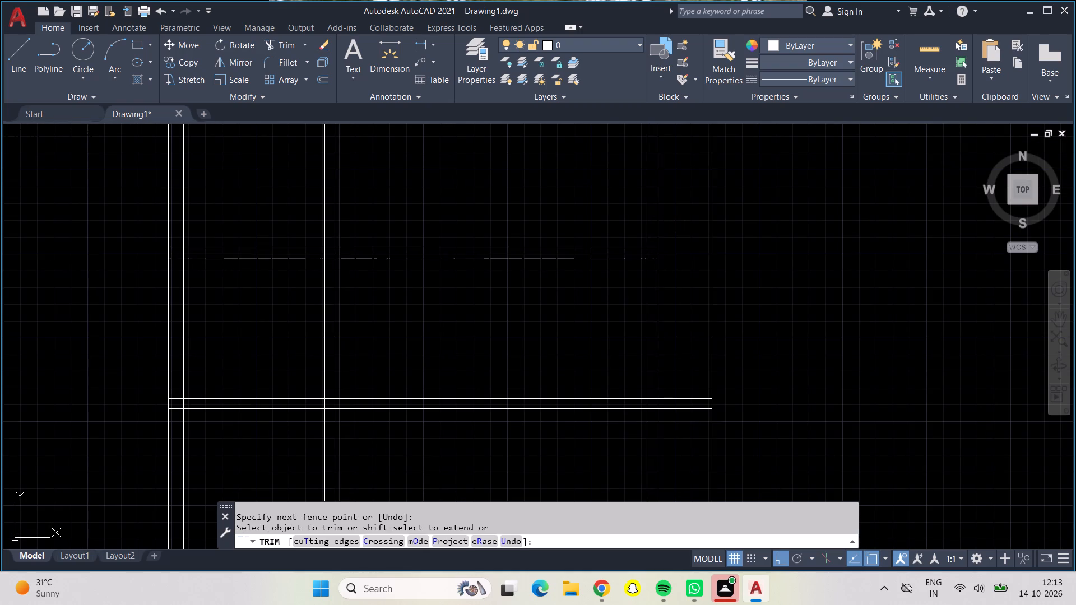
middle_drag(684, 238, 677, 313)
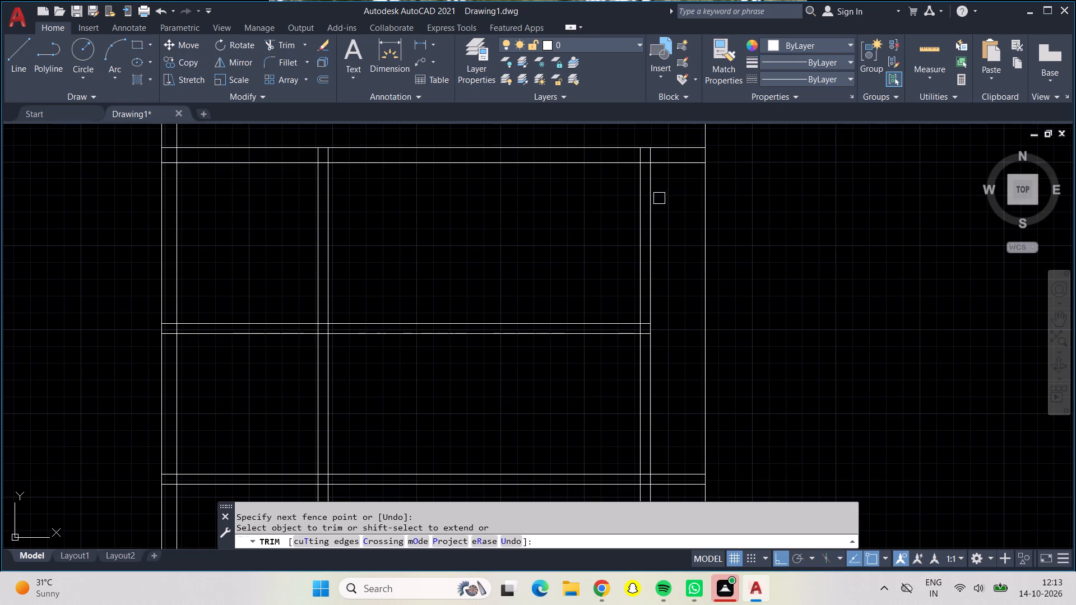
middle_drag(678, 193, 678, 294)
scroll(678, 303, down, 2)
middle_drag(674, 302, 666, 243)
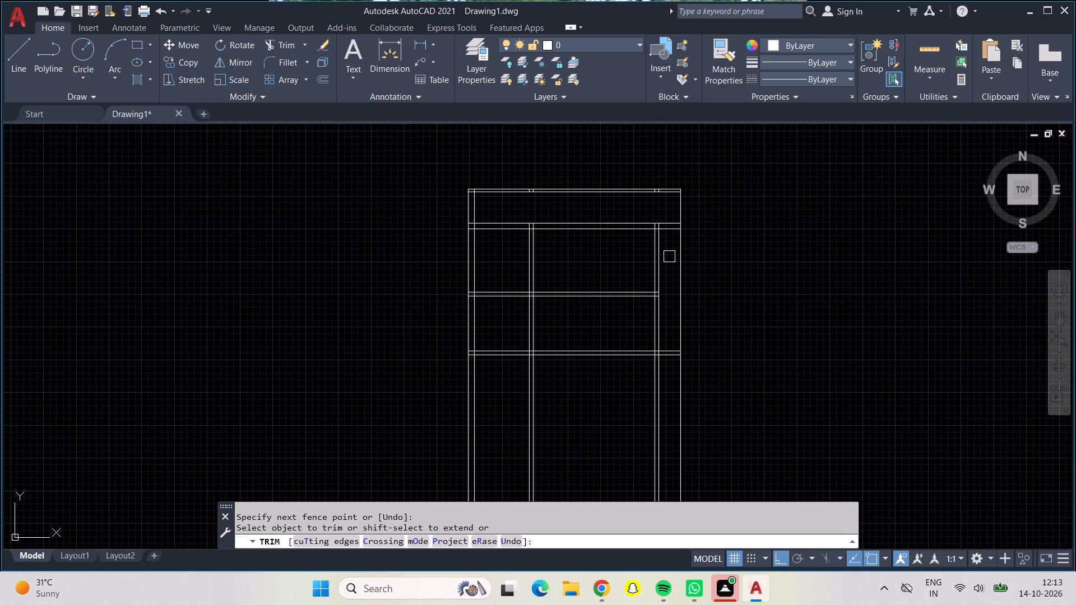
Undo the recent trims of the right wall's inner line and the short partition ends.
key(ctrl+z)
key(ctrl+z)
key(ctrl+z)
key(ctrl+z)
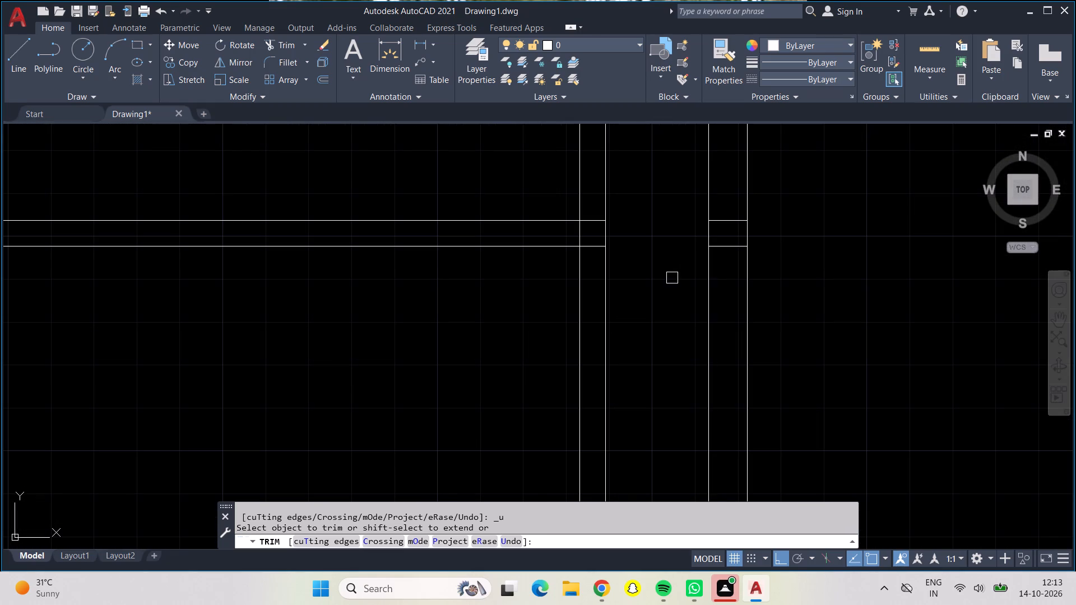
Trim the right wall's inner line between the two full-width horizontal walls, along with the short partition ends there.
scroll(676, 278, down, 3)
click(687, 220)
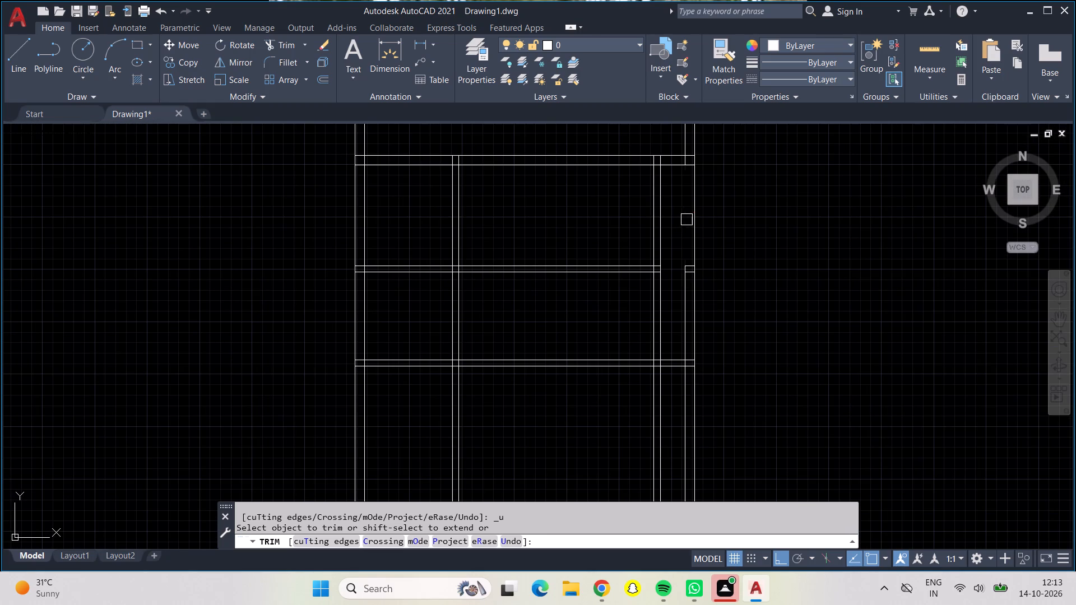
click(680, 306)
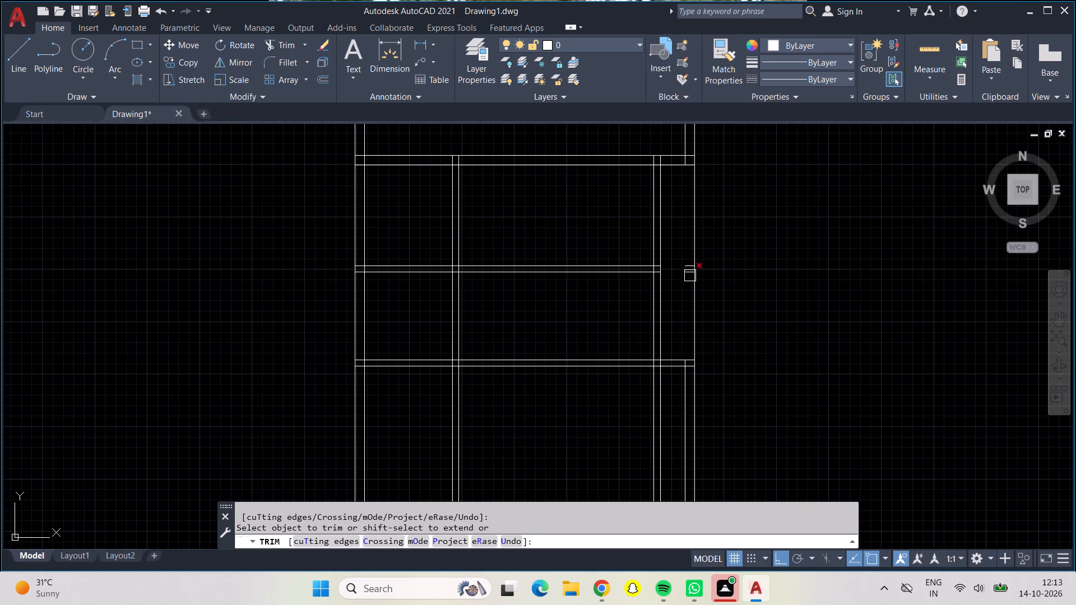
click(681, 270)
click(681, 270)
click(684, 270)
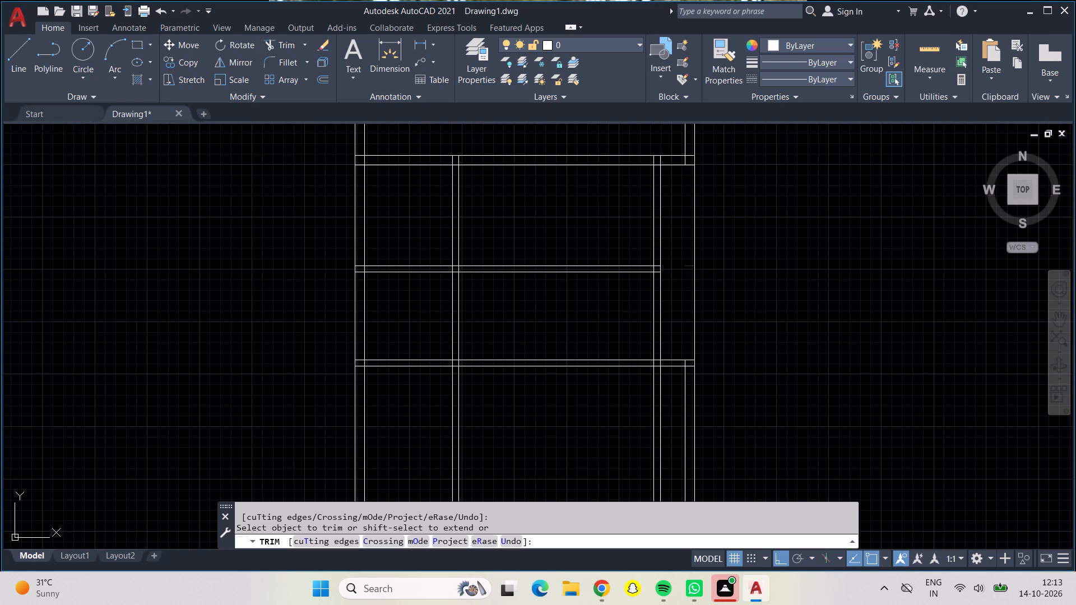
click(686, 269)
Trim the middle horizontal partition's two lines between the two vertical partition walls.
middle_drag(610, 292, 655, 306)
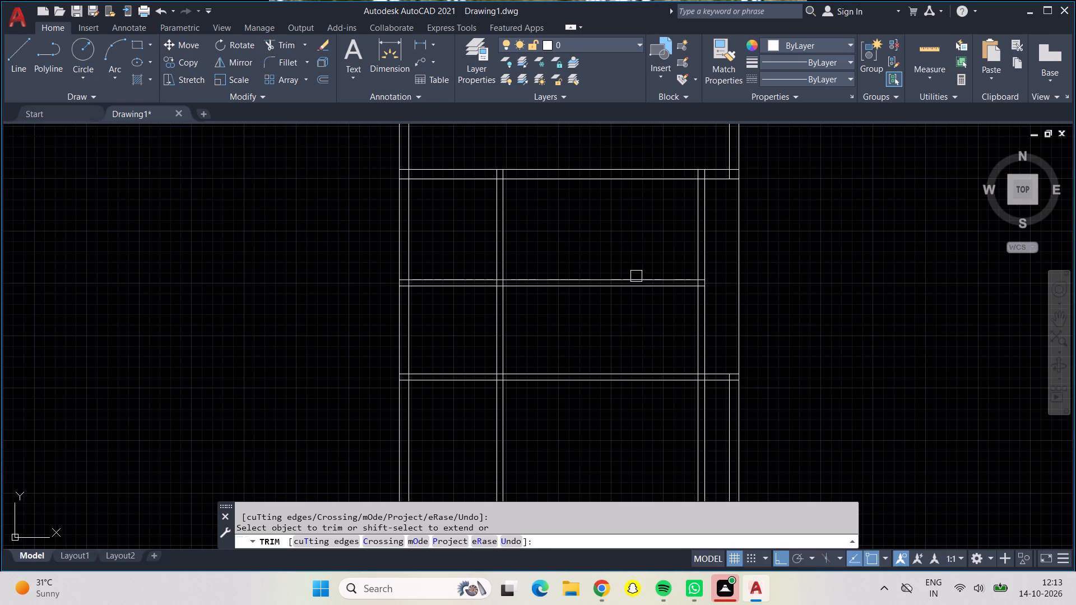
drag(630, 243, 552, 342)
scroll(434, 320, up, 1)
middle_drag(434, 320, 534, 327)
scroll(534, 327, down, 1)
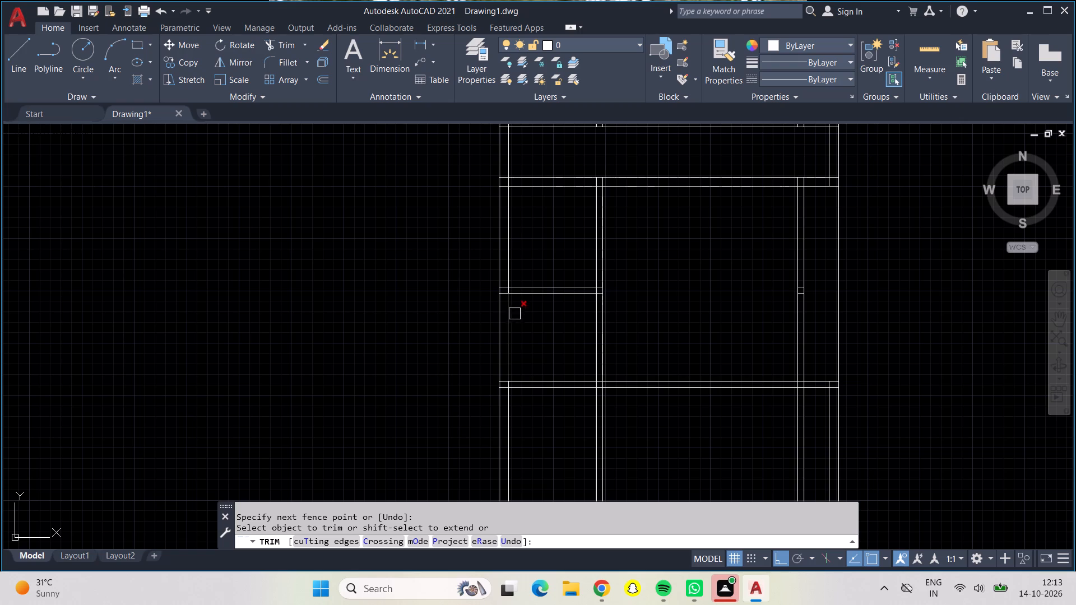
Quick-measure the central room between the two vertical partitions.
middle_drag(689, 322, 688, 260)
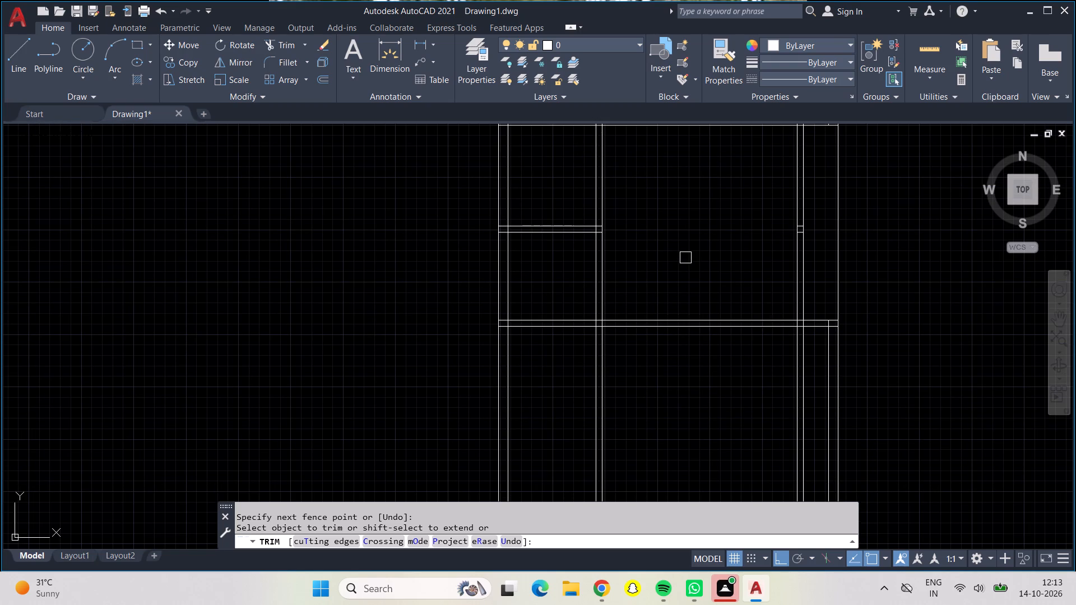
click(926, 44)
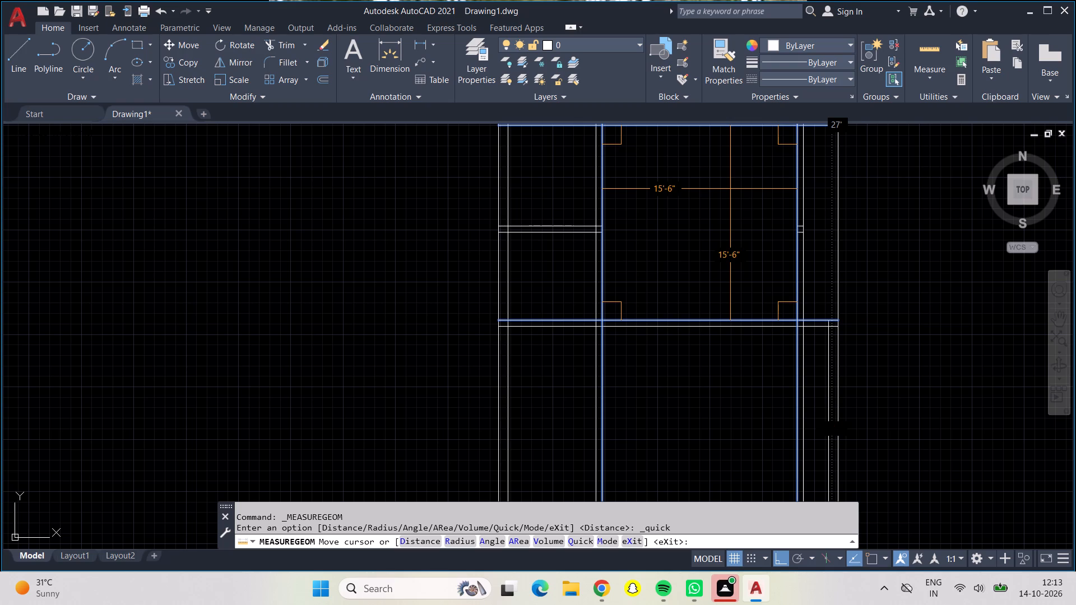
key(ctrl+z)
key(ctrl+z)
key(ctrl+z)
key(ctrl+z)
key(ctrl+z)
key(ctrl+z)
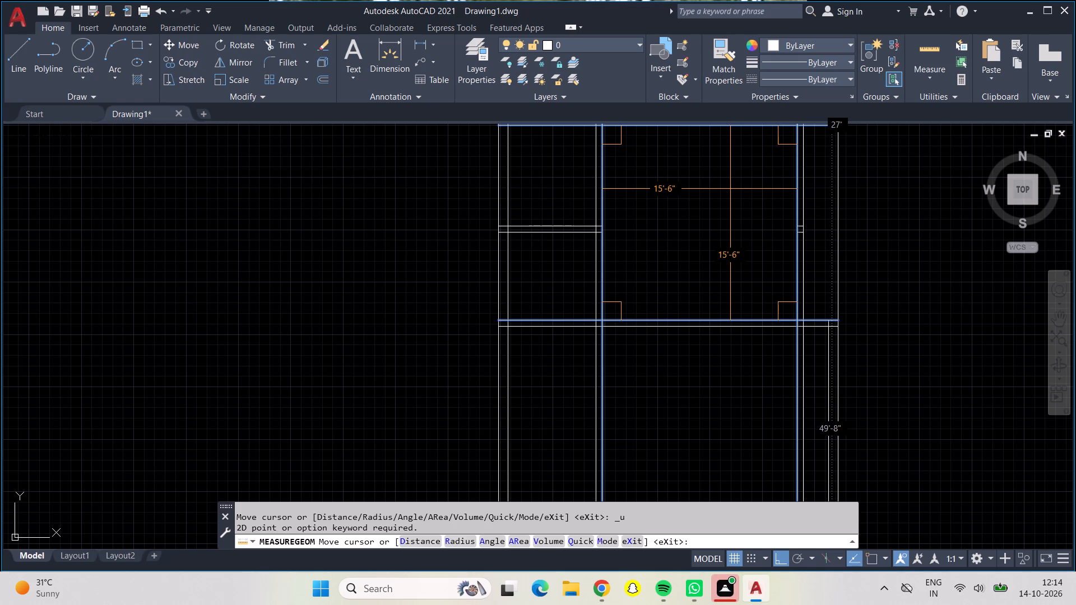
key(Escape)
Undo all partition offsets and trims, back to the outer walls with only the upper horizontal wall inside.
key(ctrl+z)
key(ctrl+z)
key(ctrl+z)
key(ctrl+z)
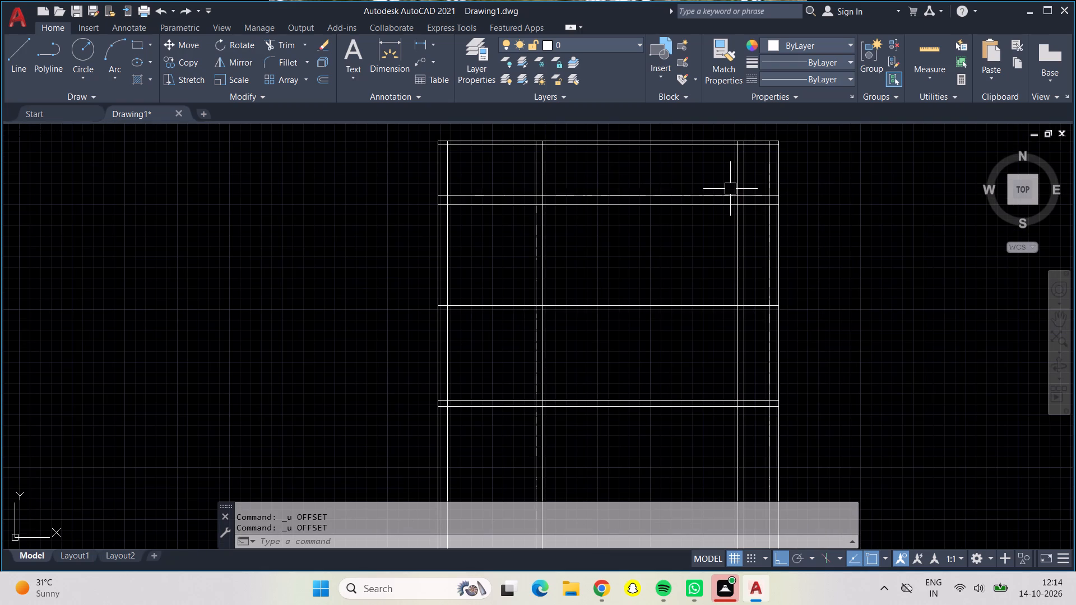
key(ctrl+z)
key(ctrl+z)
key(ctrl+z)
key(ctrl+z)
key(ctrl+z)
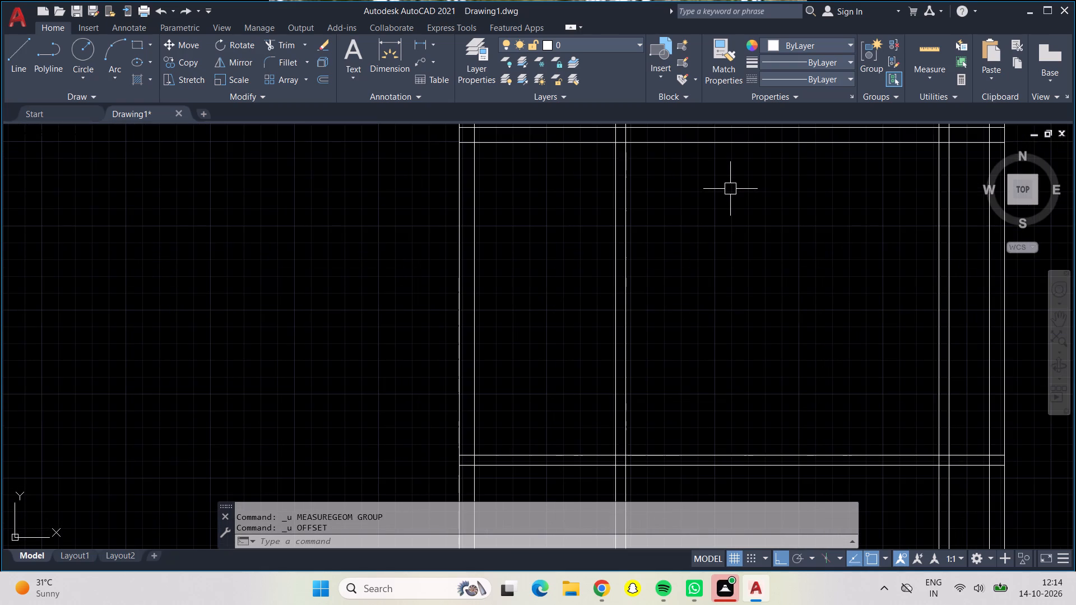
key(ctrl+z)
key(ctrl+z)
key(ctrl+z)
key(ctrl+z)
key(ctrl+z)
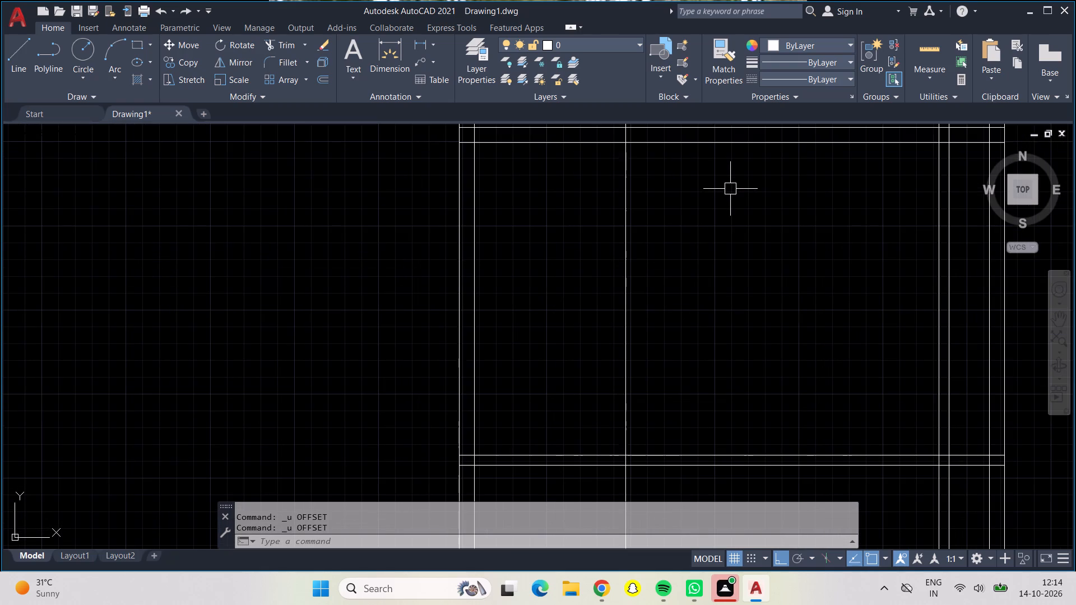
key(ctrl+z)
key(ctrl+z)
key(ctrl+z)
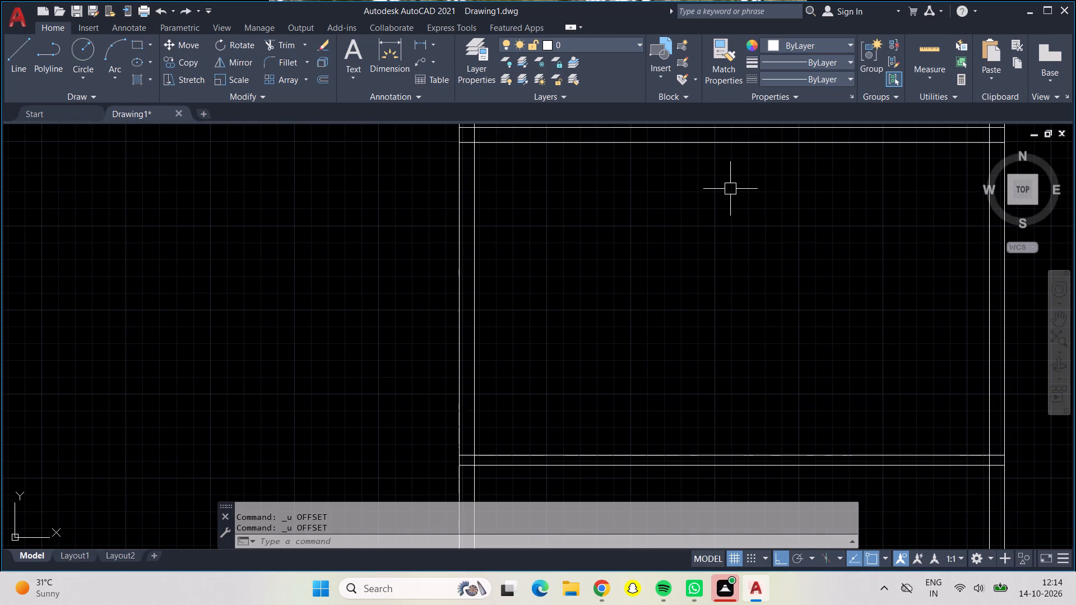
key(ctrl+z)
key(ctrl+z)
key(ctrl+z)
key(ctrl+z)
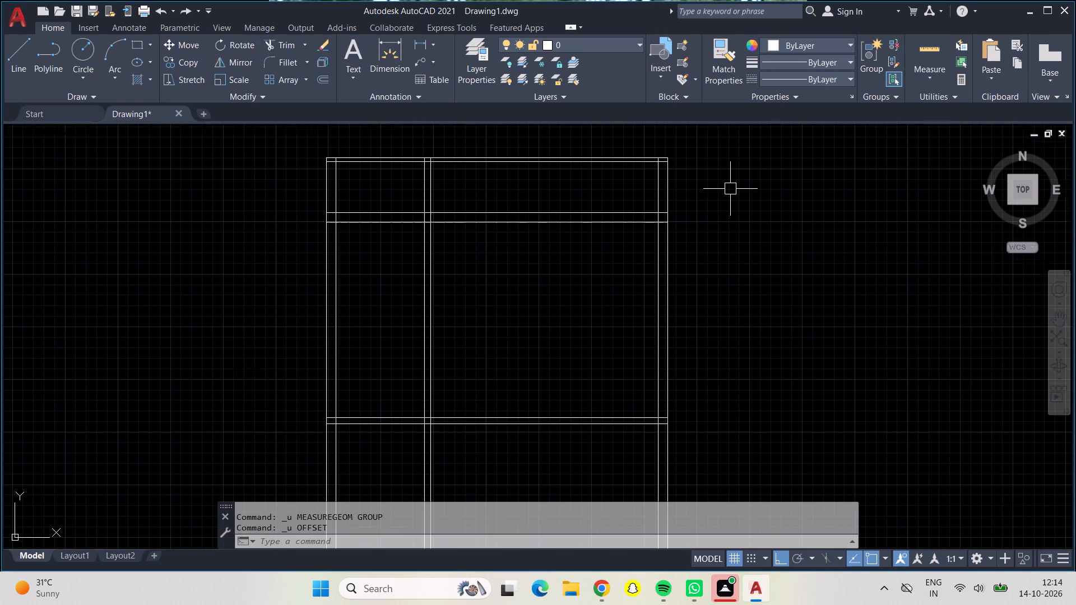
key(ctrl+z)
key(ctrl+z)
key(ctrl+z)
key(ctrl+z)
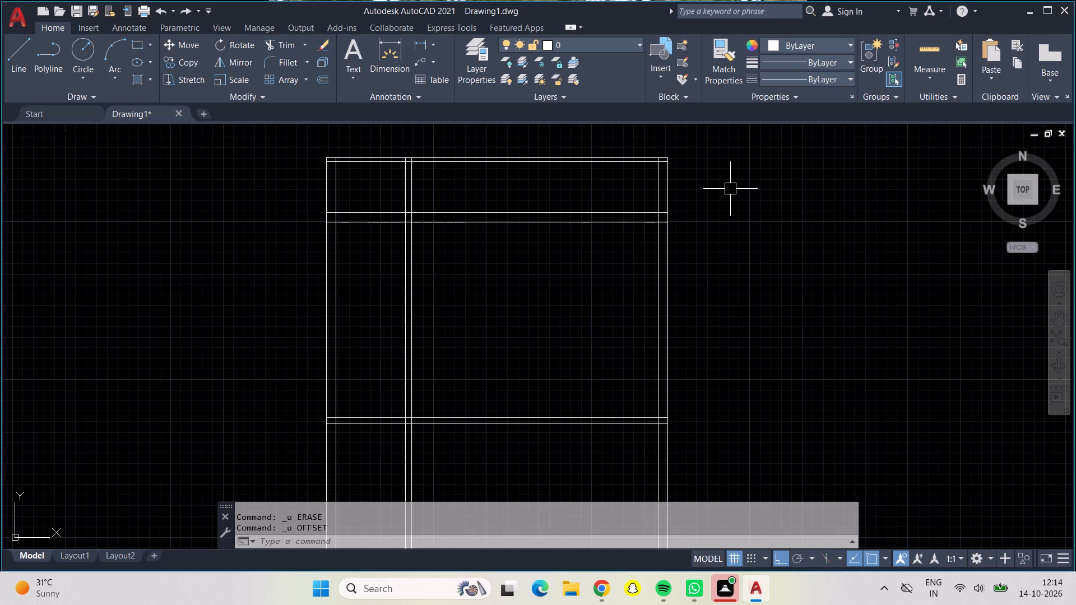
key(ctrl+z)
key(ctrl+z)
key(ctrl+z)
key(ctrl+z)
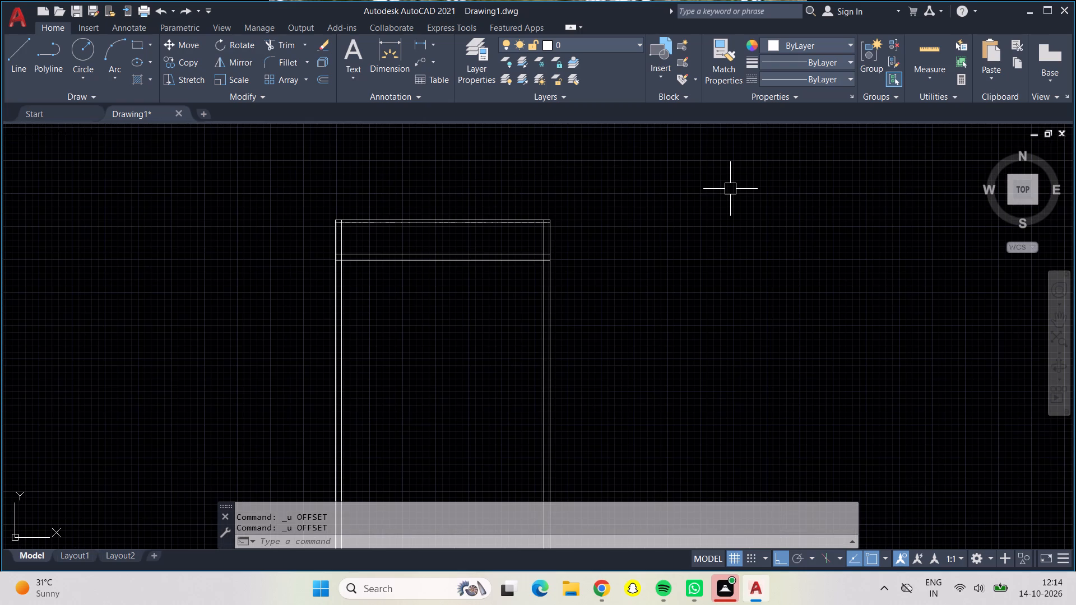
Offset the upper horizontal wall's lower line 11'5" downward.
middle_drag(428, 313, 625, 320)
scroll(625, 320, up, 2)
middle_drag(625, 320, 539, 297)
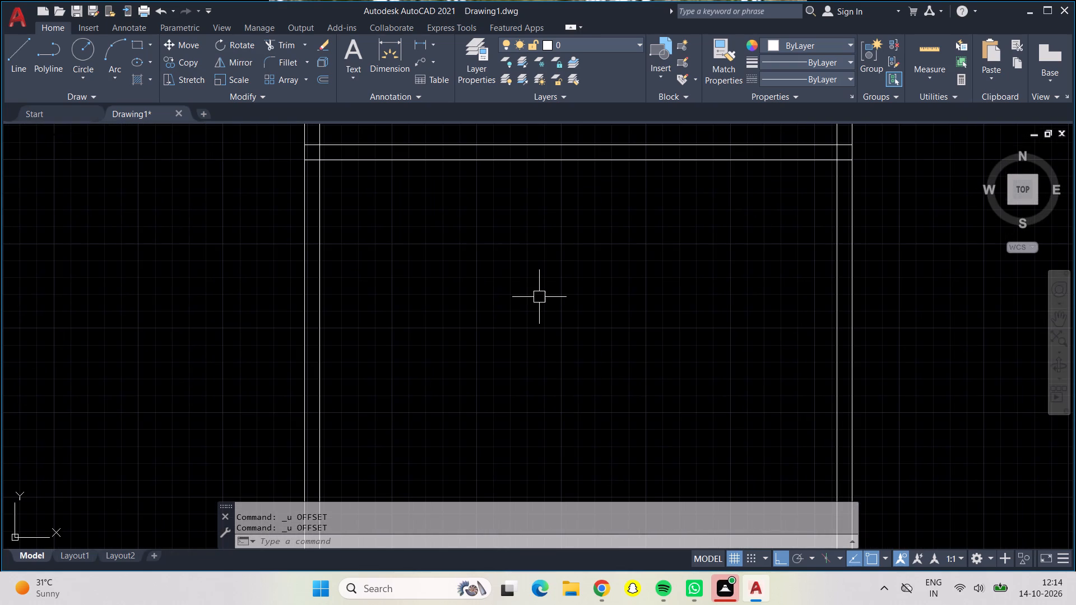
key(Escape)
key(o)
key(Return)
key(1)
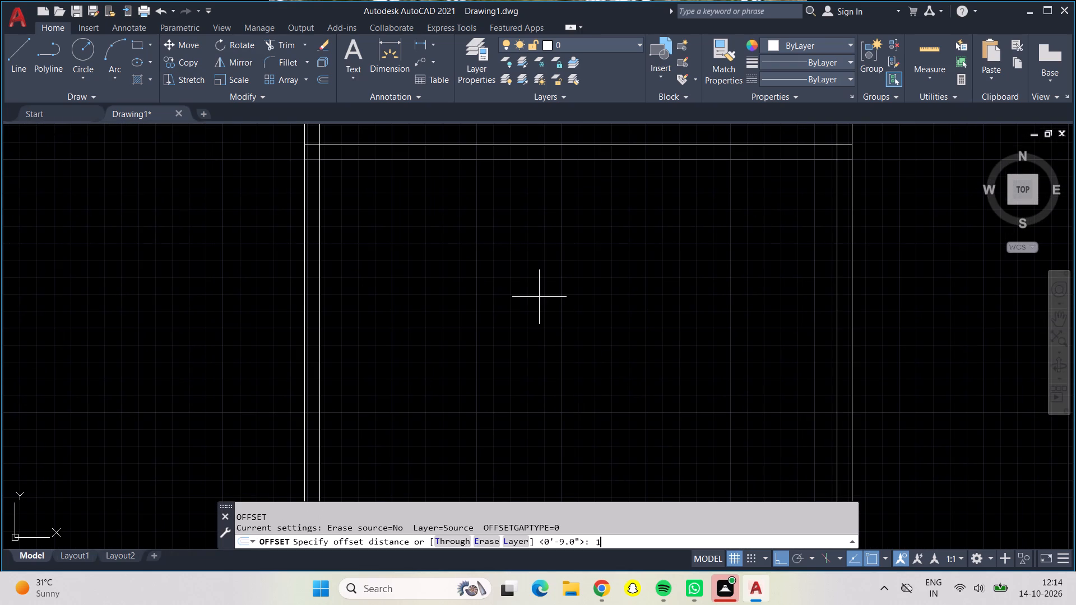
key(1)
key(apostrophe)
text(5")
key(Return)
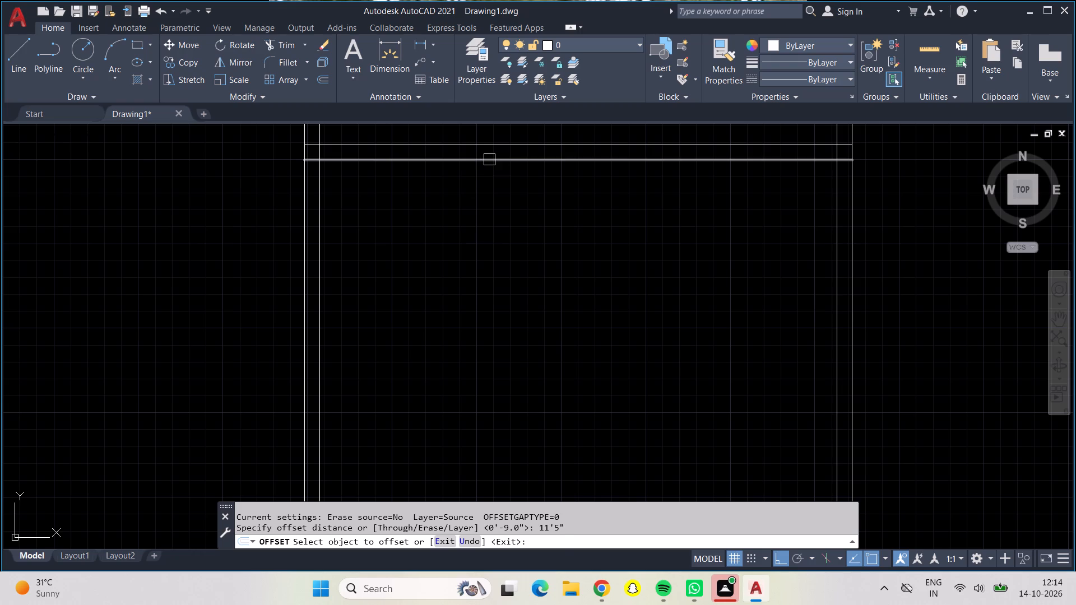
click(489, 160)
drag(512, 286, 513, 292)
key(Escape)
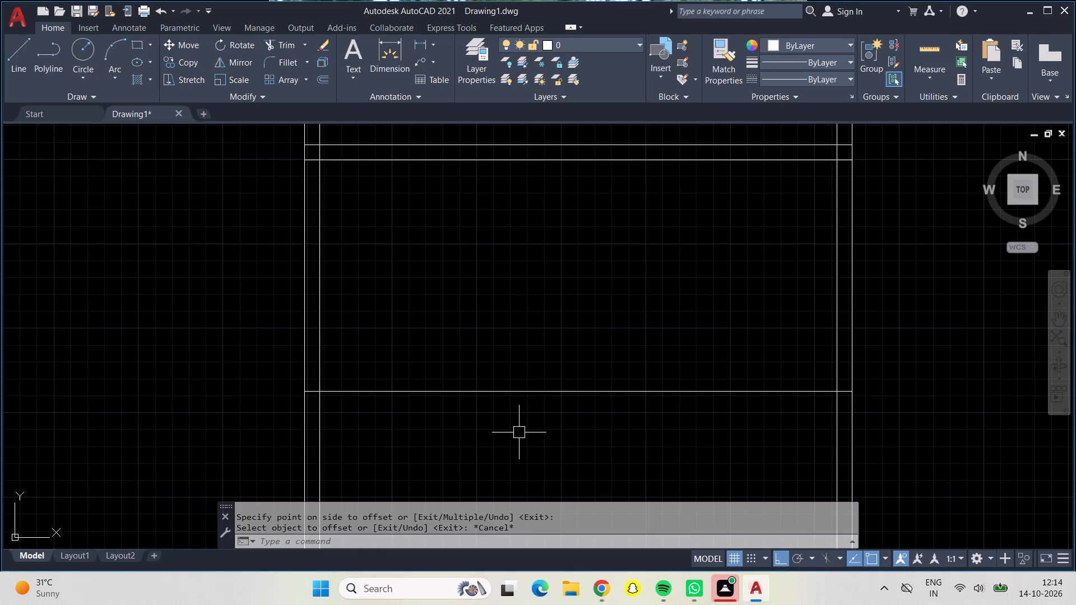
Offset the new horizontal line 6" downward to form a horizontal partition wall.
key(o)
key(Return)
text(6")
key(Return)
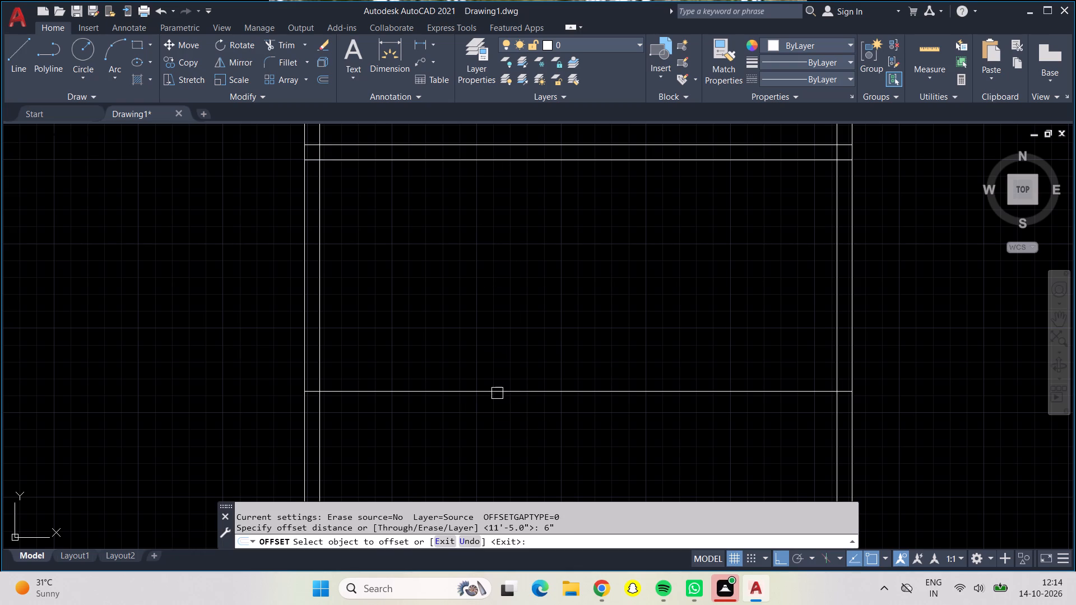
click(497, 389)
click(499, 423)
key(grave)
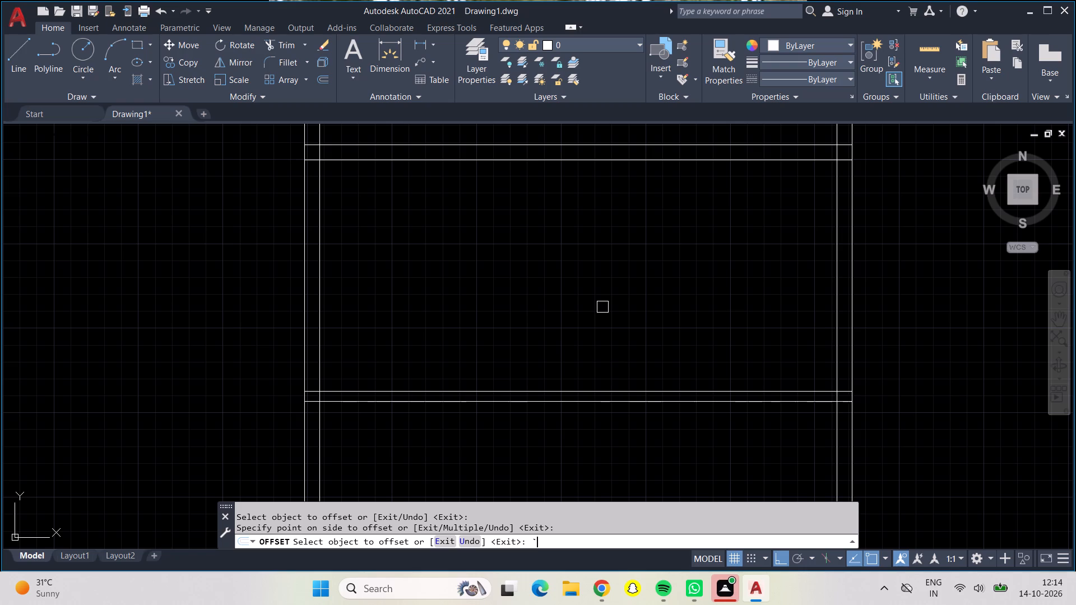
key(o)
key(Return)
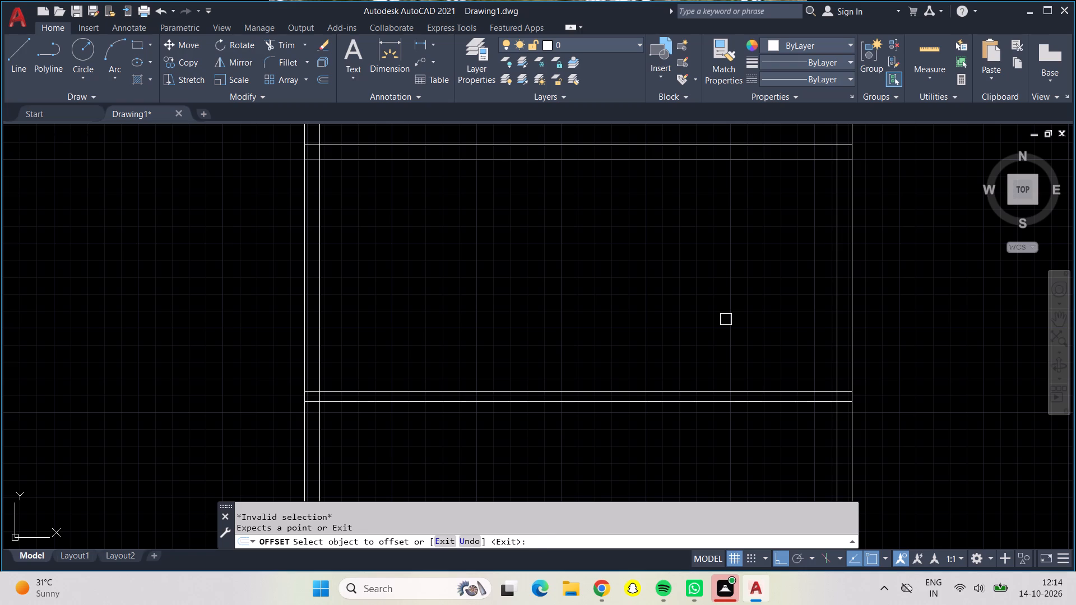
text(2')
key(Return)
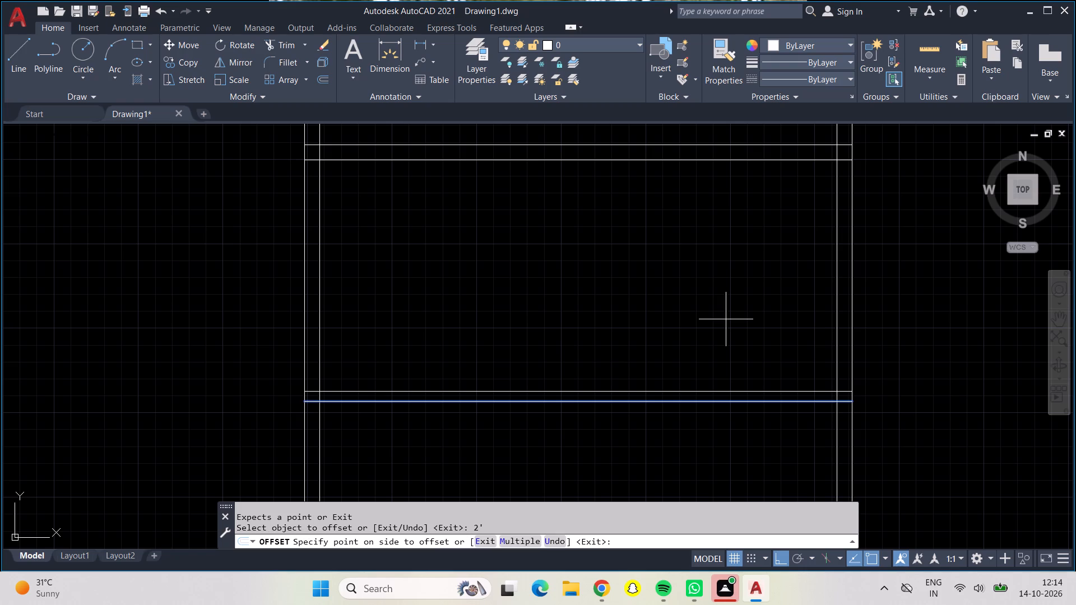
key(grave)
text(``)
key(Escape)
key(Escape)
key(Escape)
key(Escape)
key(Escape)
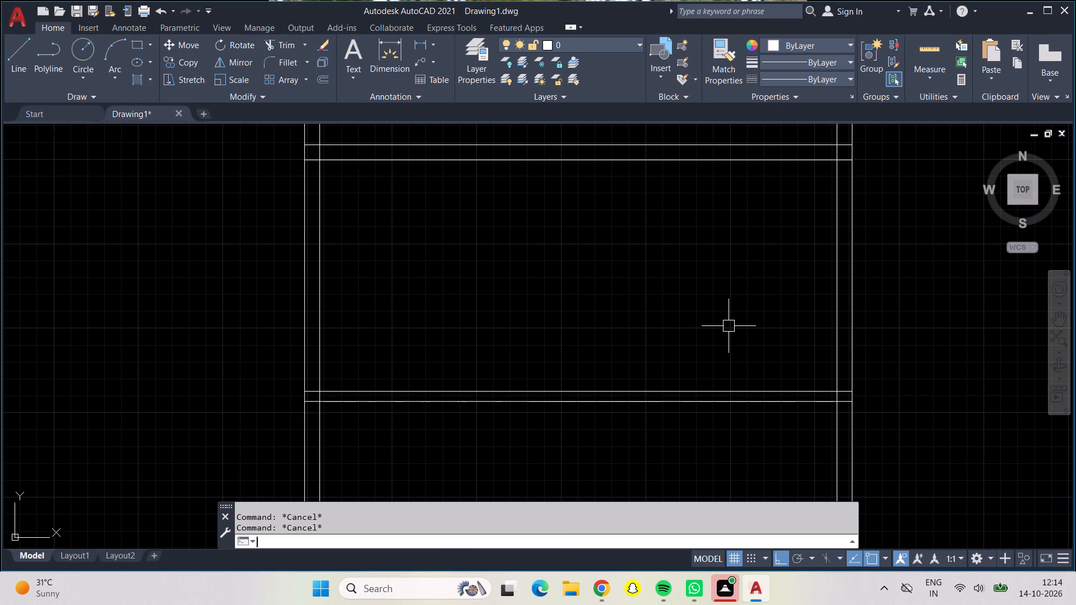
Offset the right wall's inner line 2' inward, toward the room interior.
key(o)
key(Return)
text(2')
key(Return)
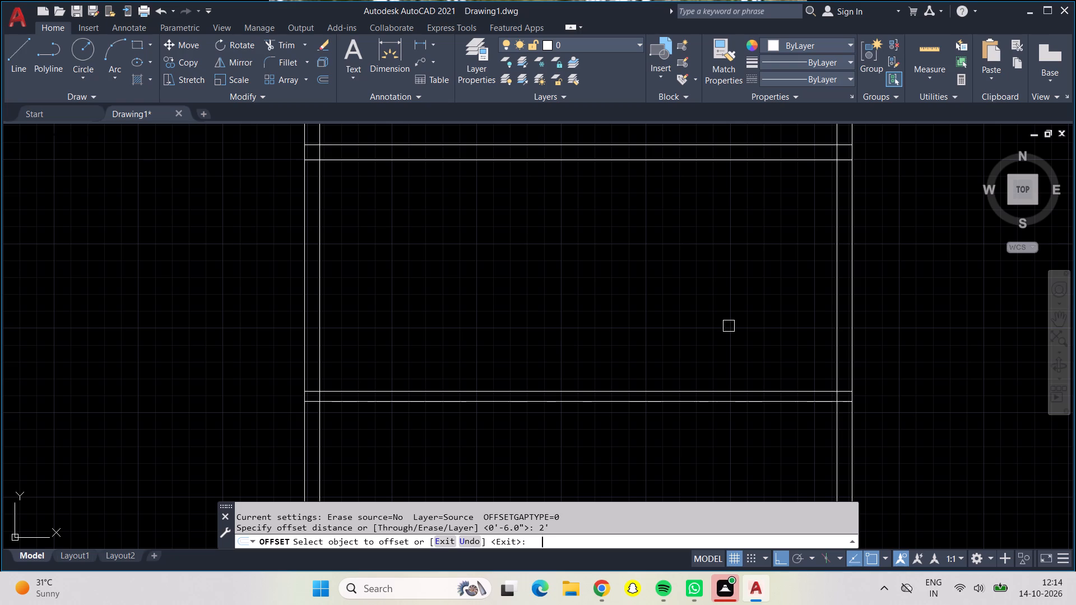
click(837, 282)
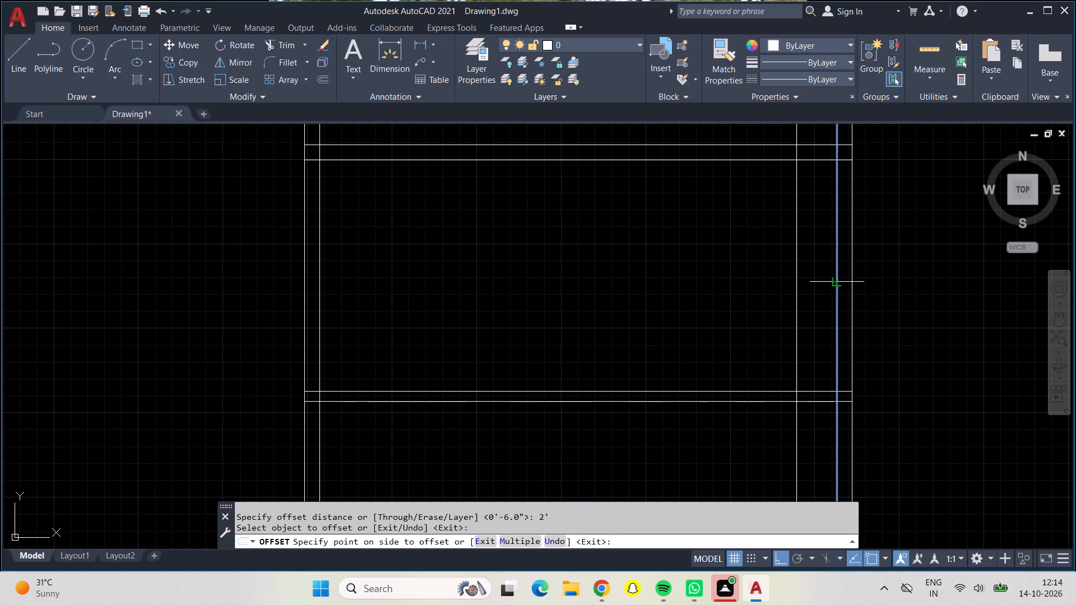
click(796, 287)
key(Escape)
Offset the new vertical line beside the right wall 9" further into the room to form a vertical wall.
key(o)
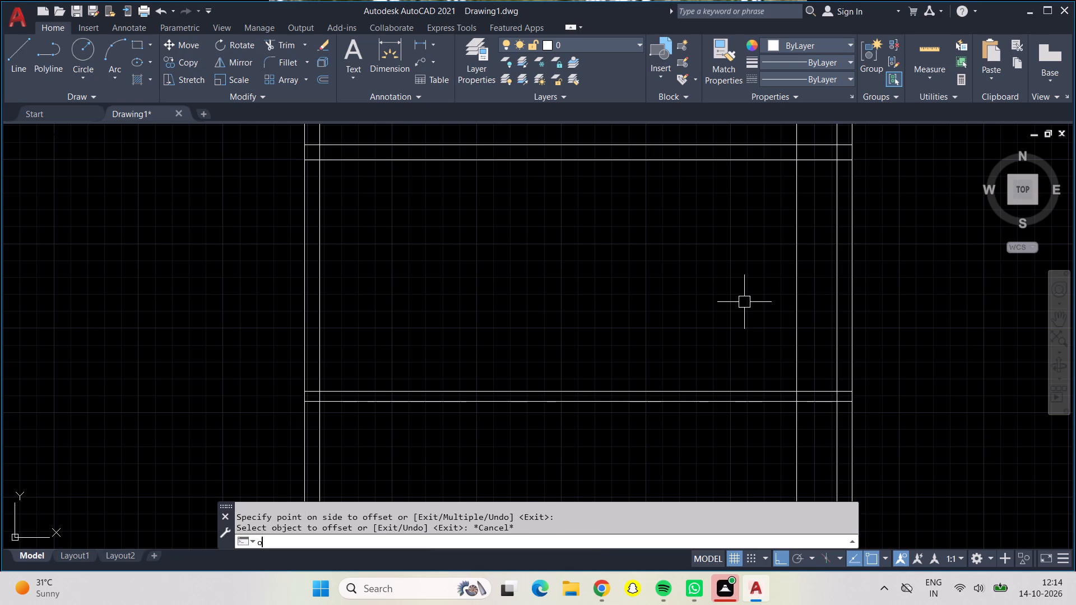
key(Return)
text(9")
key(Return)
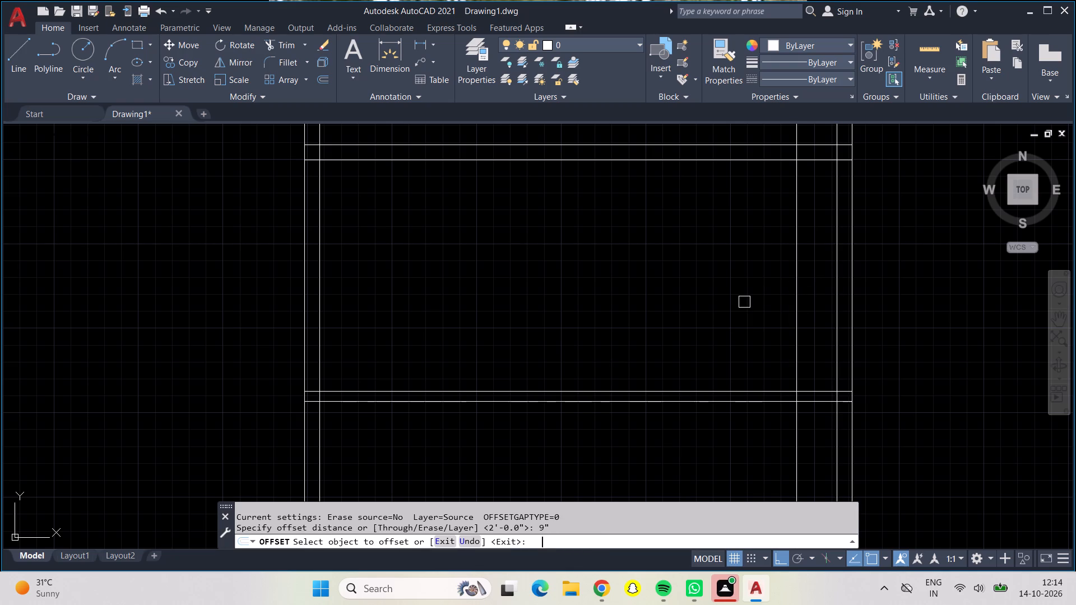
drag(796, 310, 749, 324)
click(671, 332)
key(Escape)
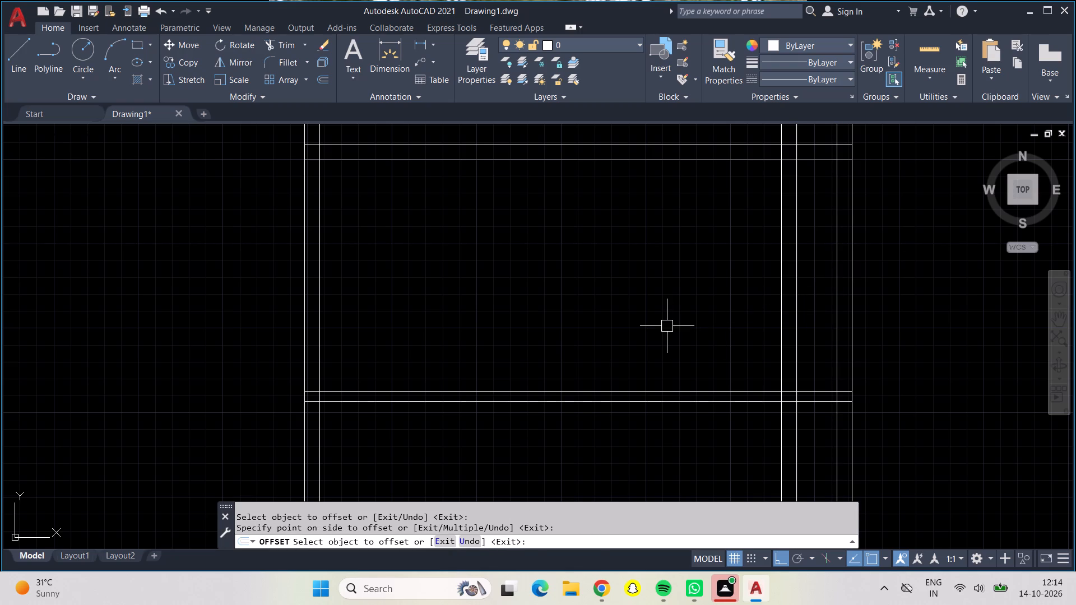
Offset the 9" vertical wall's inner line 15'4" toward the left wall.
key(o)
key(Return)
text(15)
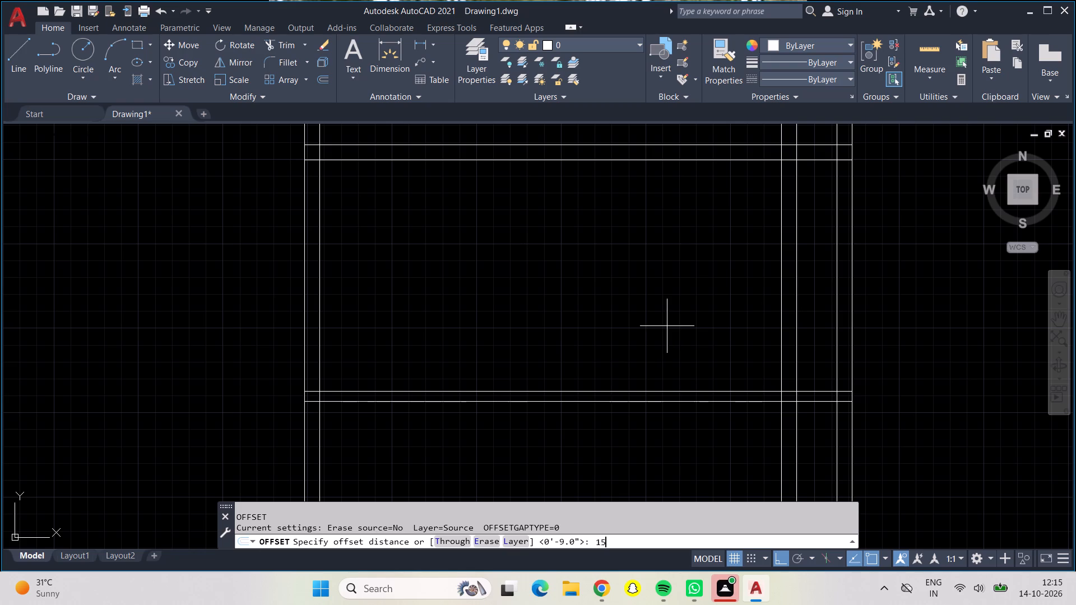
key(apostrophe)
key(4)
key(shift+quotedbl)
key(Return)
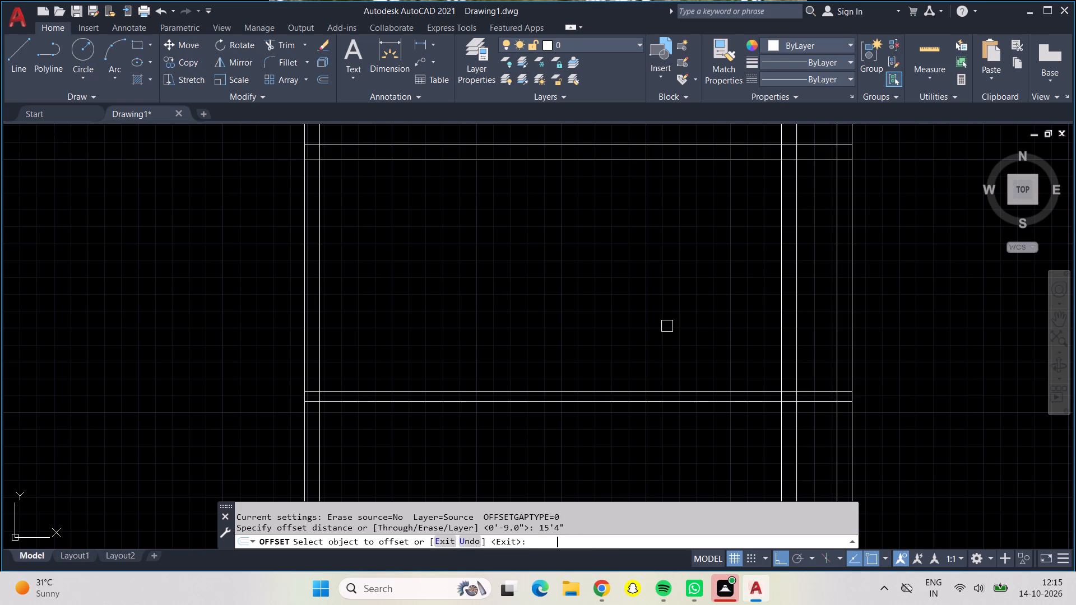
click(779, 359)
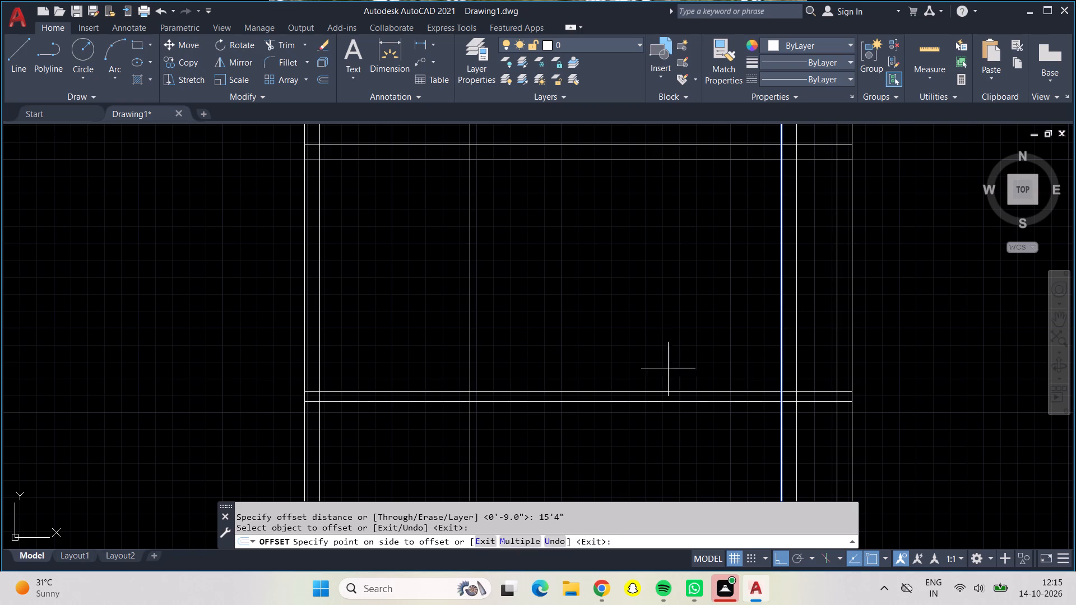
click(630, 348)
key(Escape)
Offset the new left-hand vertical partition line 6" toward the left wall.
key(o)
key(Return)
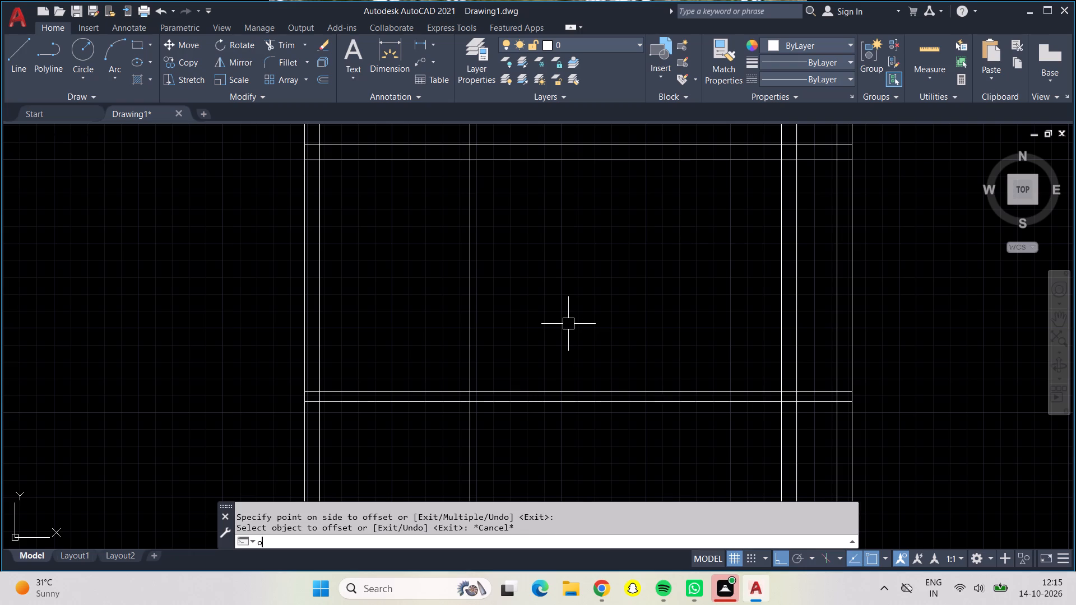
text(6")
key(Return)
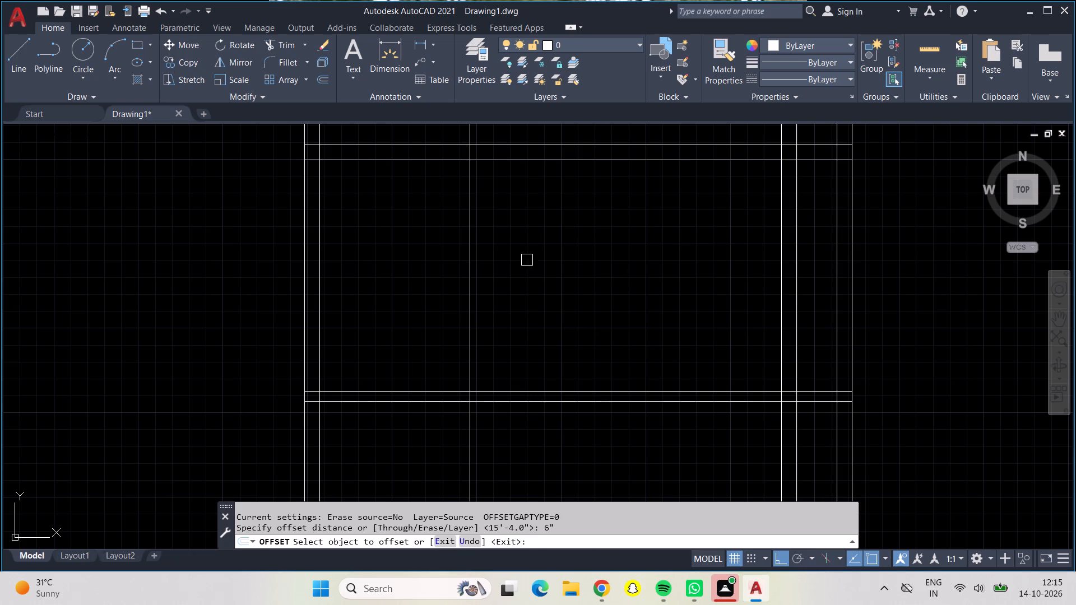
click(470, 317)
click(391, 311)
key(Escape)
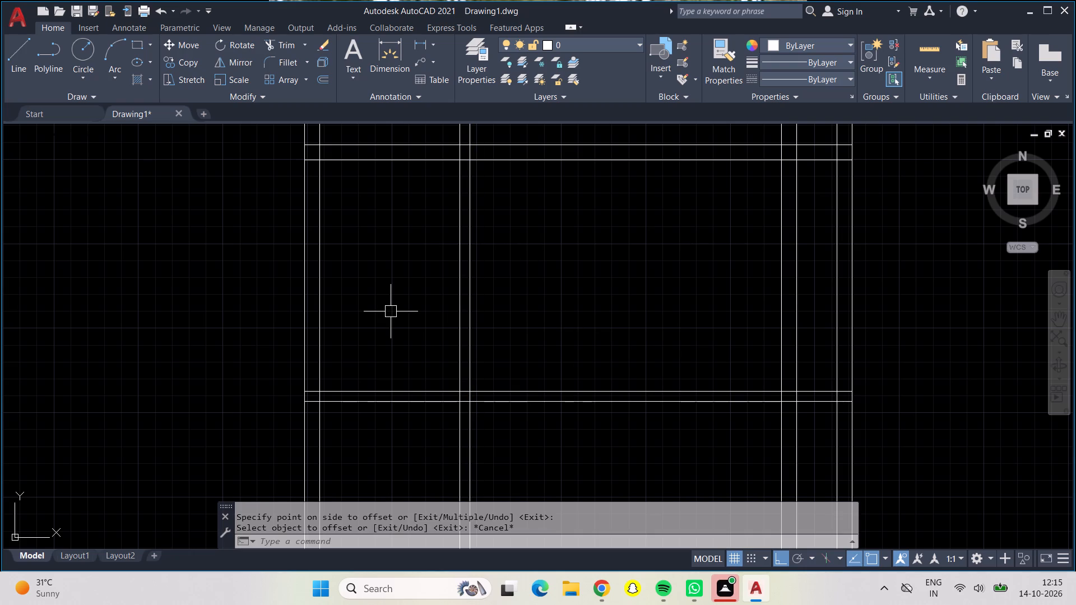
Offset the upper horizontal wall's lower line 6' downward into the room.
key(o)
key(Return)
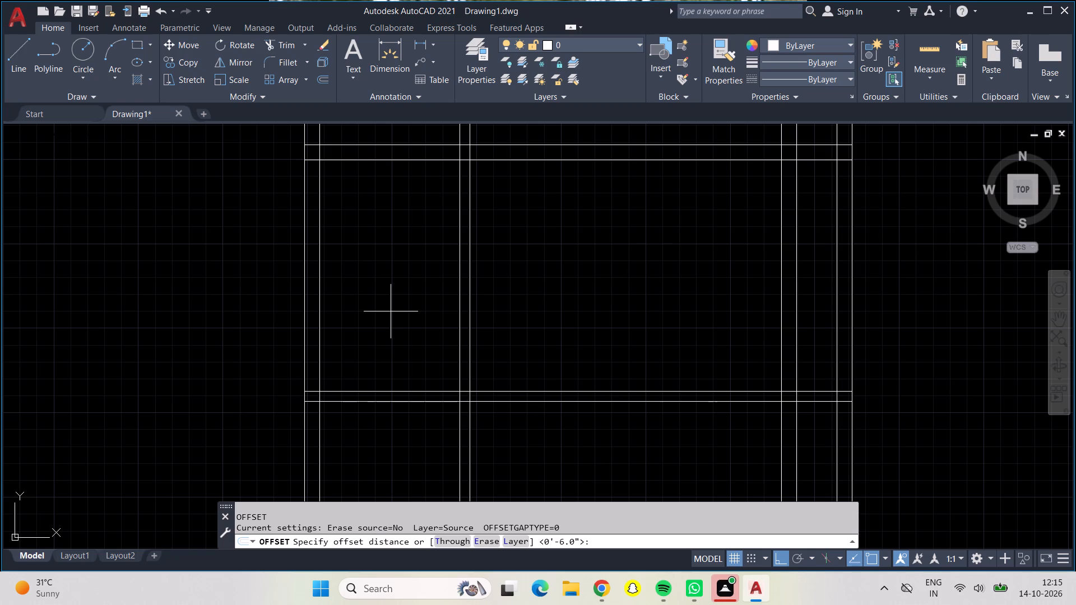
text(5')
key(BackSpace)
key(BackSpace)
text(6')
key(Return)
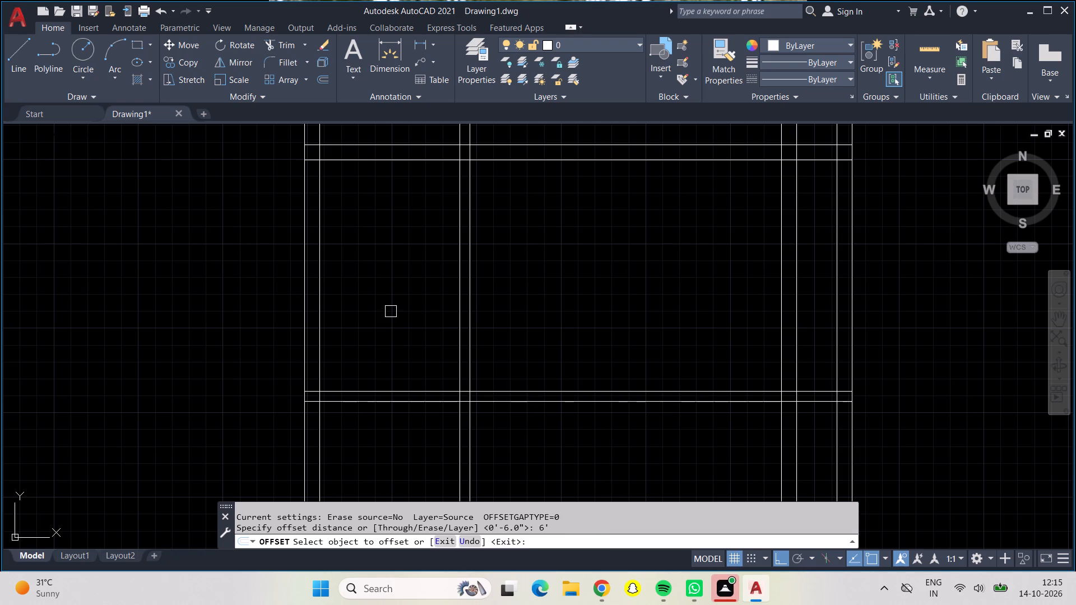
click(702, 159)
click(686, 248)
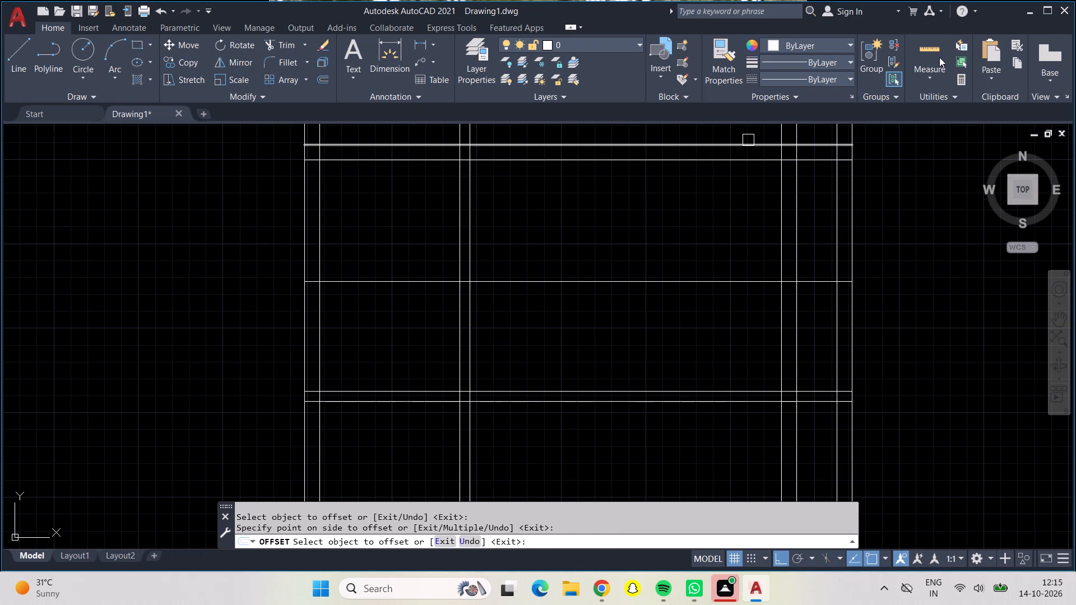
Quick-measure the space enclosed by the vertical walls, the upper wall and the horizontal line below it.
click(938, 56)
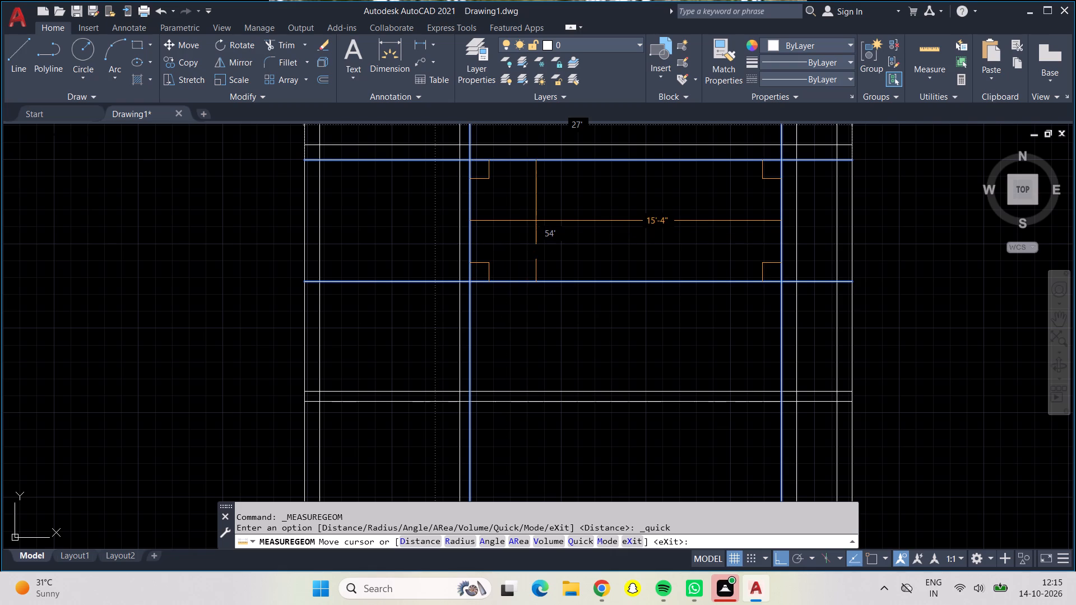
key(Escape)
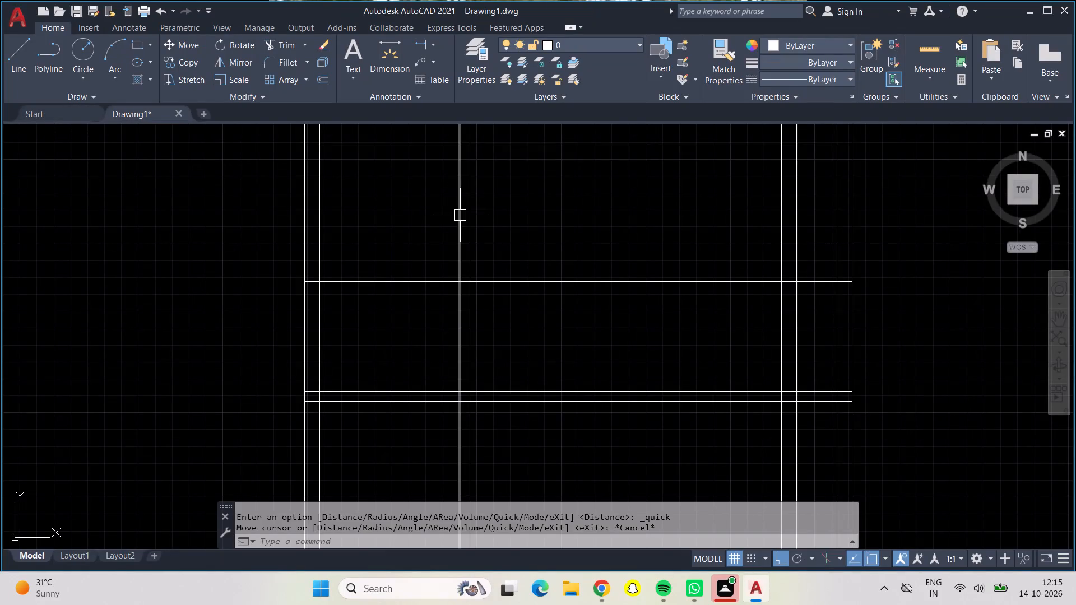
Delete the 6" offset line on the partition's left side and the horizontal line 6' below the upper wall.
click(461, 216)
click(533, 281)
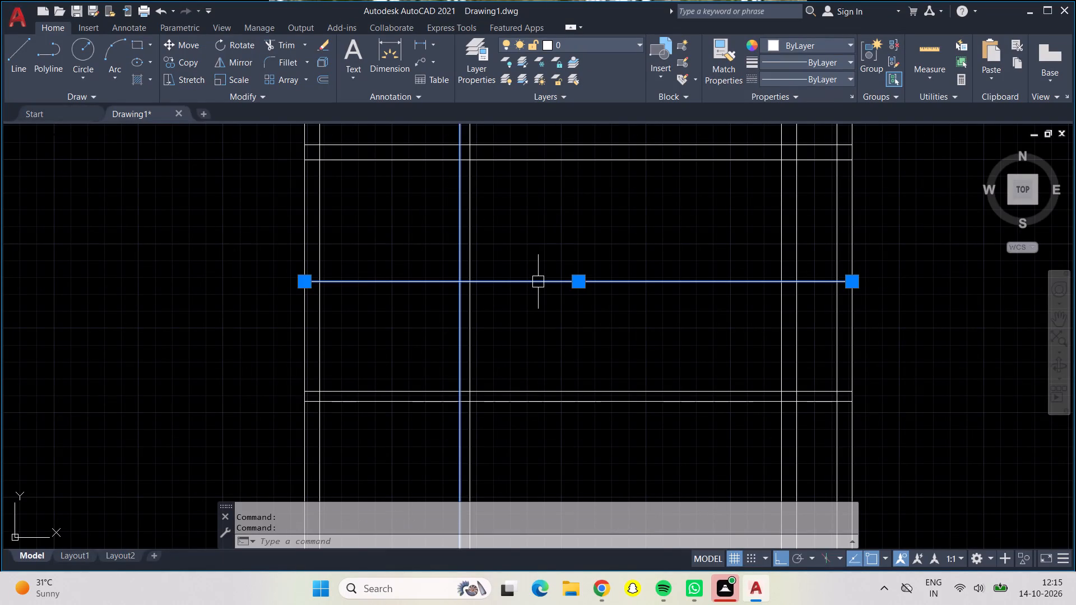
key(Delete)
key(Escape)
Offset the left-hand vertical partition line 6" to the right to form the partition wall.
key(o)
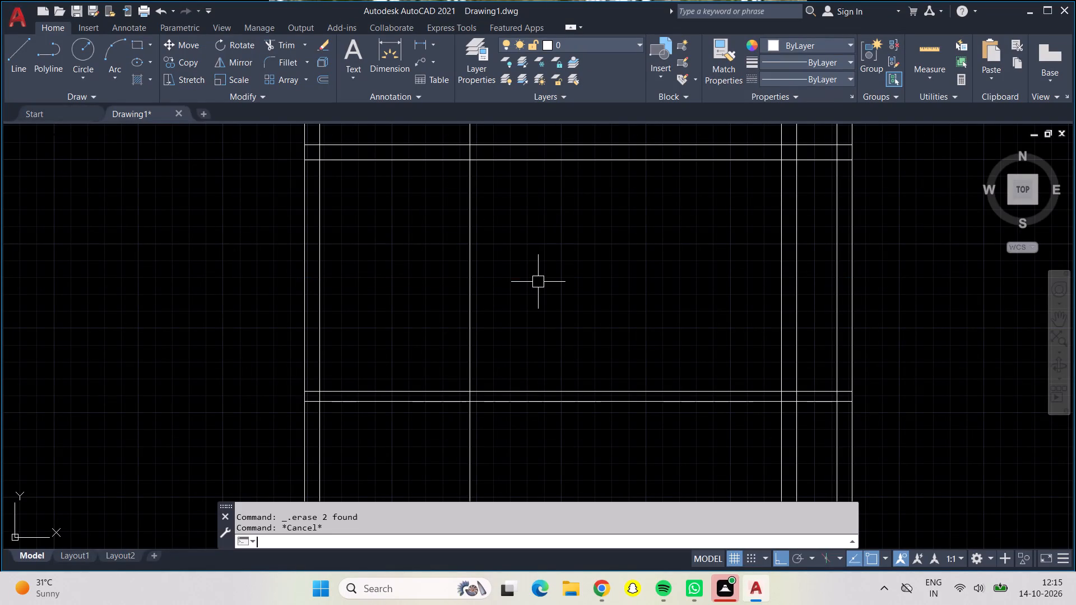
key(Return)
text(6")
key(Return)
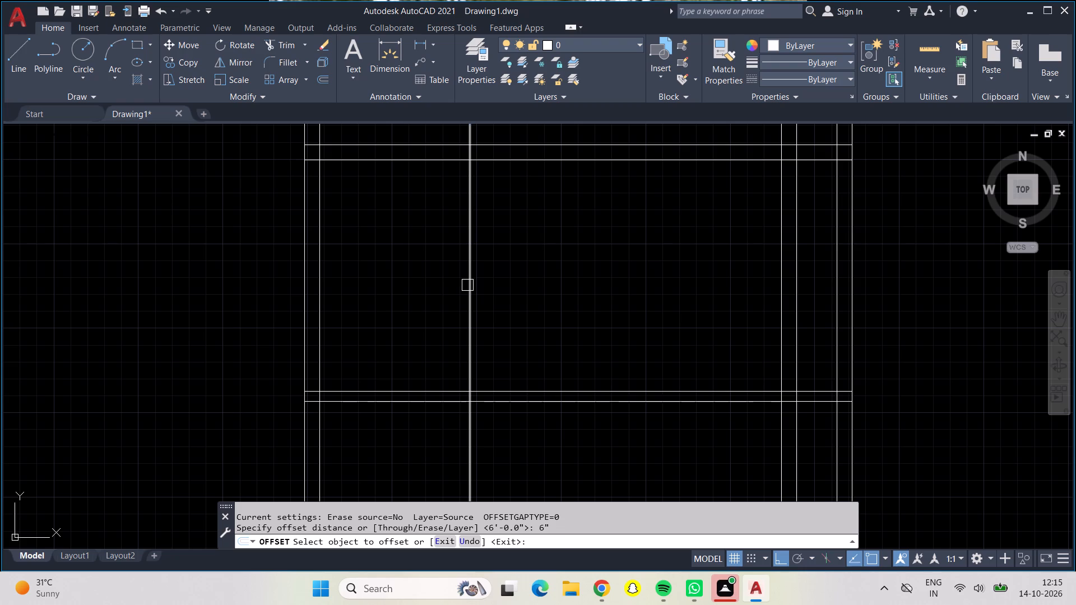
click(467, 285)
click(531, 294)
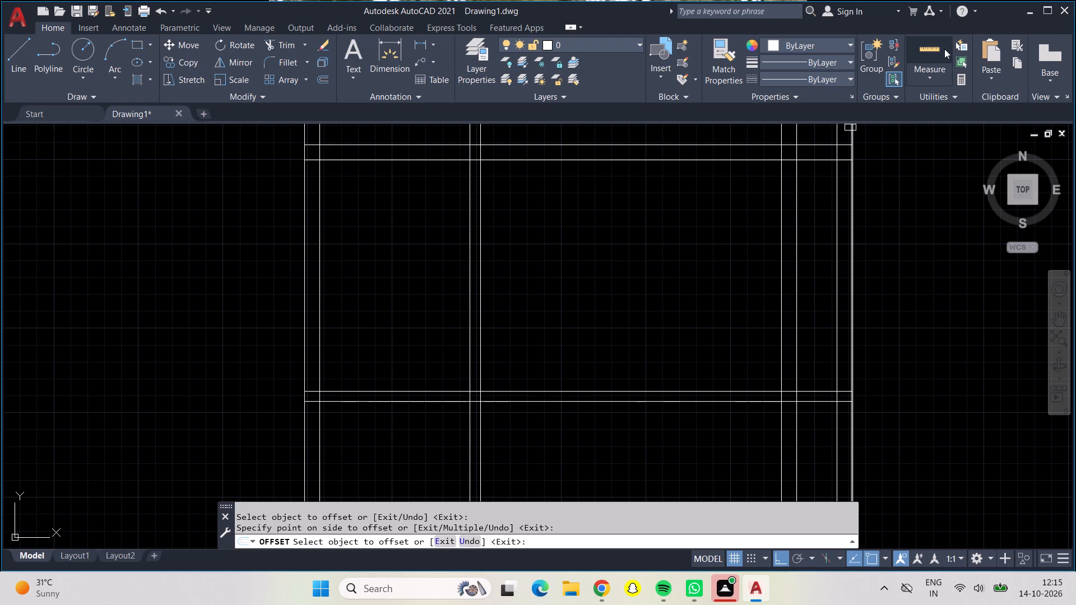
Quick-measure the room between the left wall and the new vertical partition.
click(944, 49)
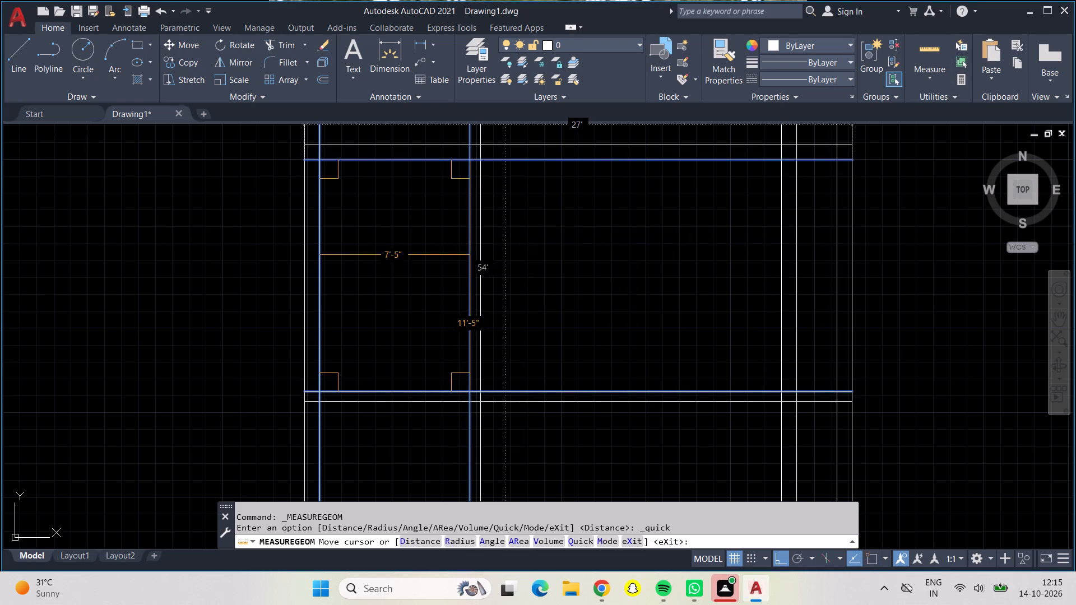
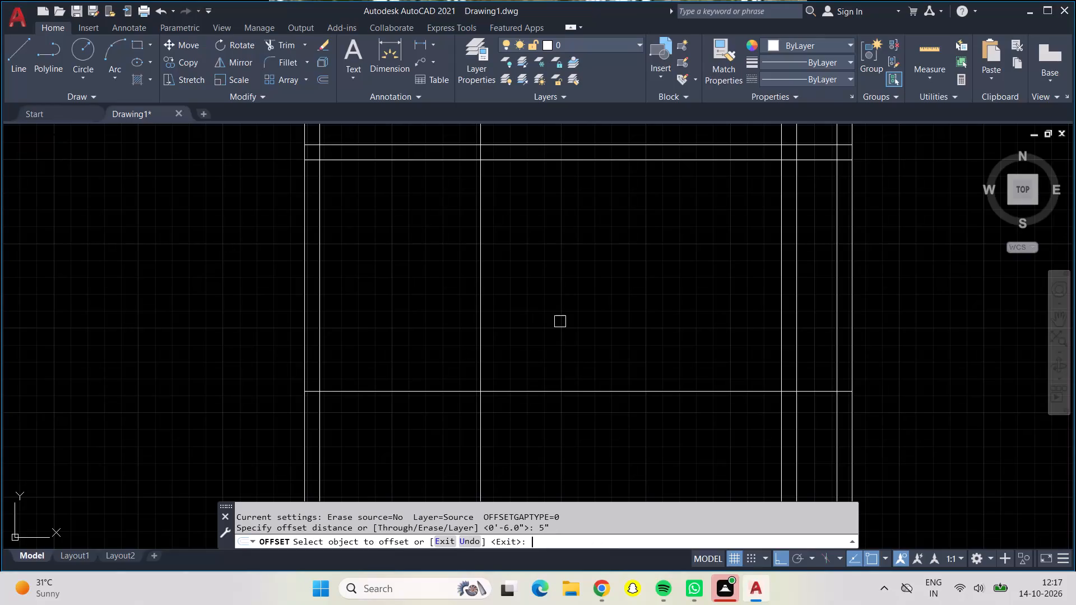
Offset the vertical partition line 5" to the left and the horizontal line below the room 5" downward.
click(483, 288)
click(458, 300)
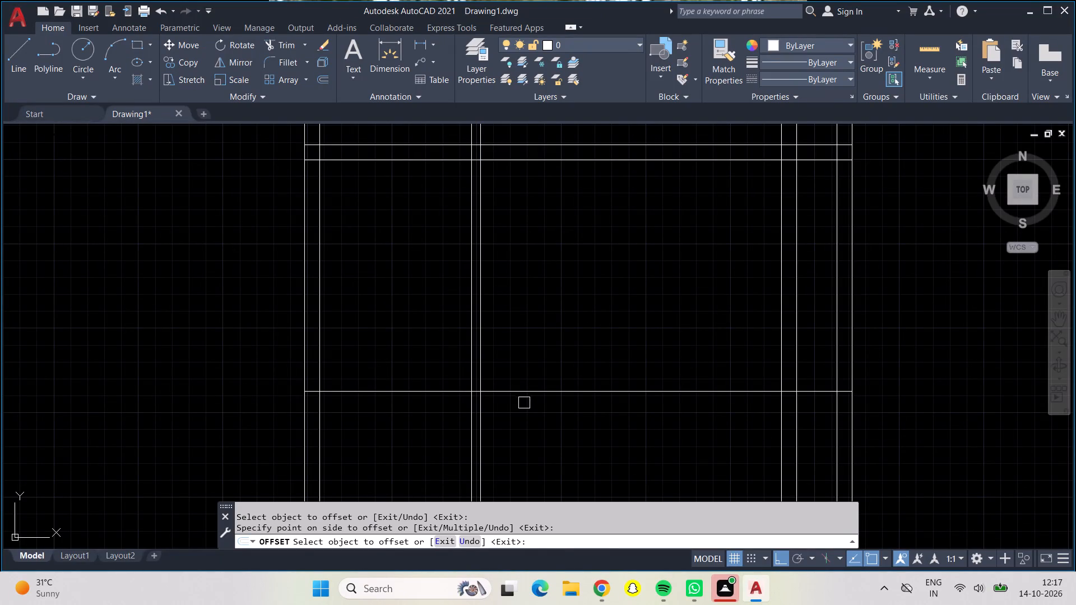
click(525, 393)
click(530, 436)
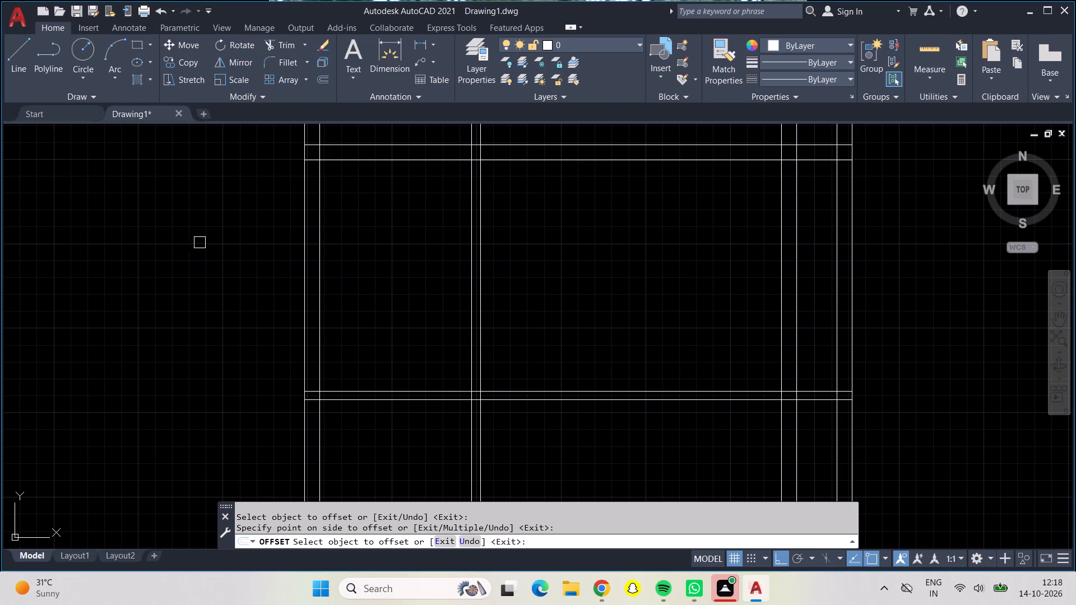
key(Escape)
Quick-measure the room between the left wall and the double-line vertical partition.
click(938, 62)
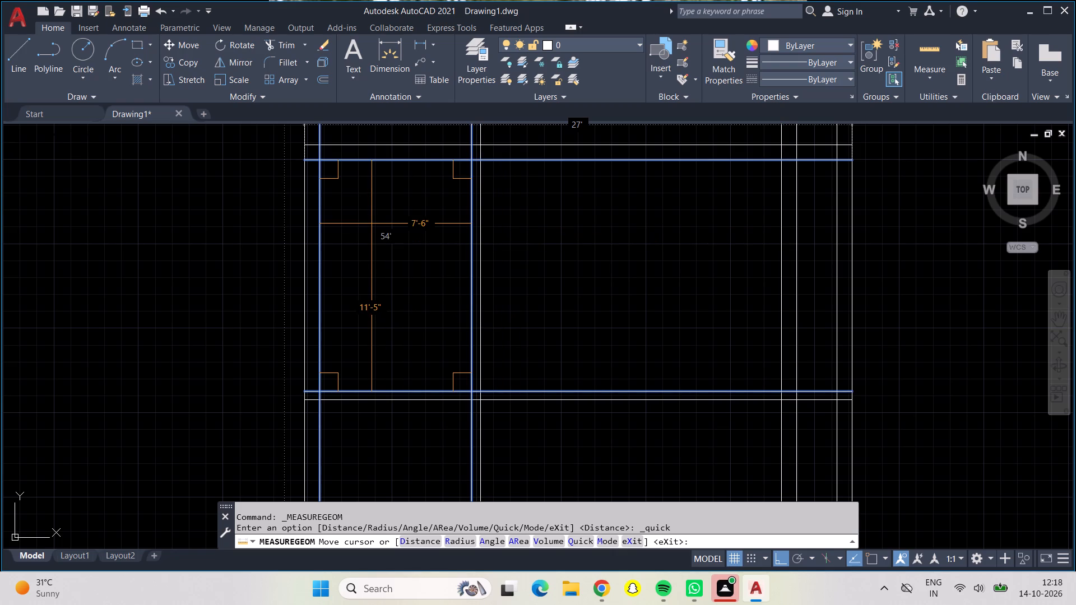
key(Escape)
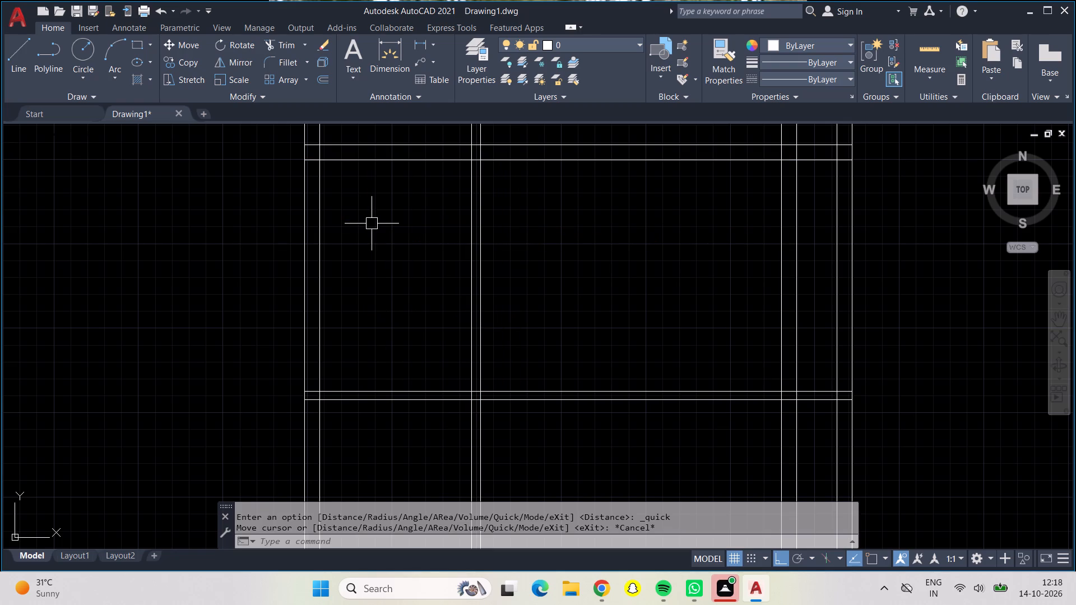
Delete the right-hand line of the vertical partition.
click(481, 250)
key(Delete)
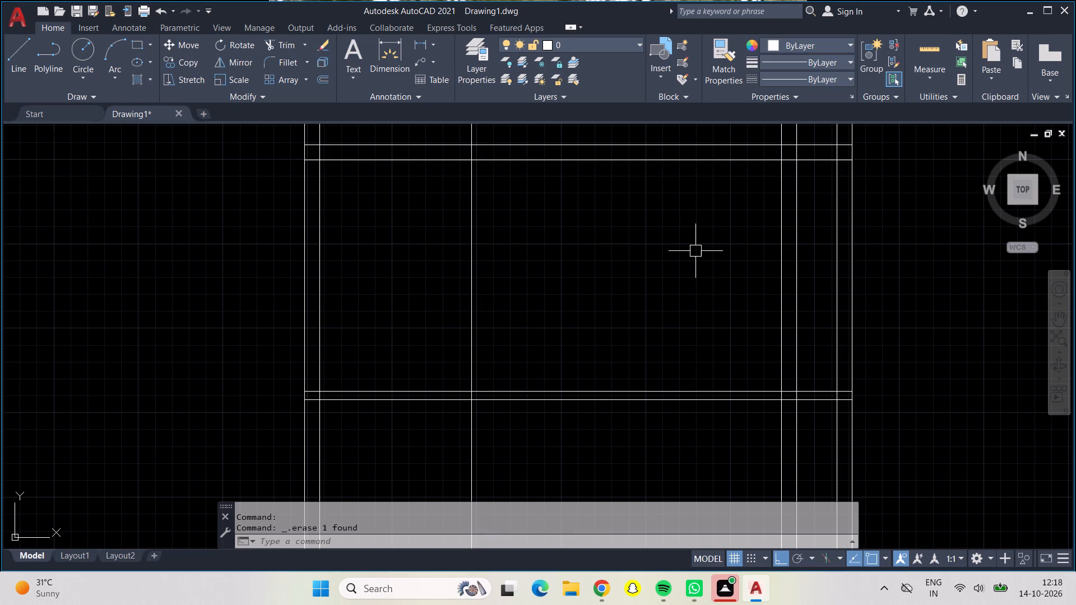
Quick-measure the room between the remaining vertical partition line and the double wall on its right side.
click(931, 53)
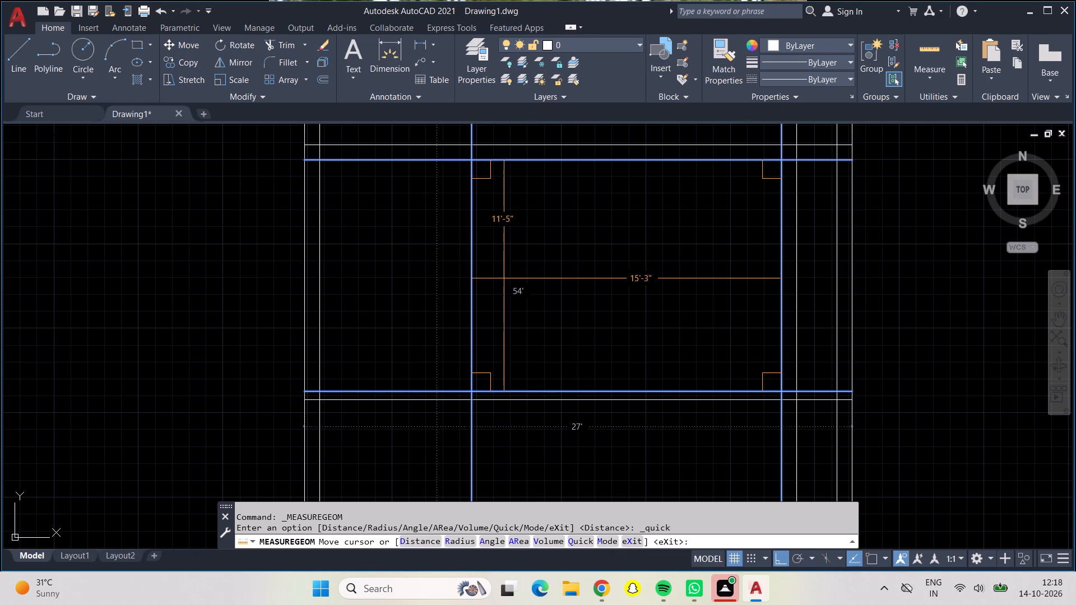
key(Escape)
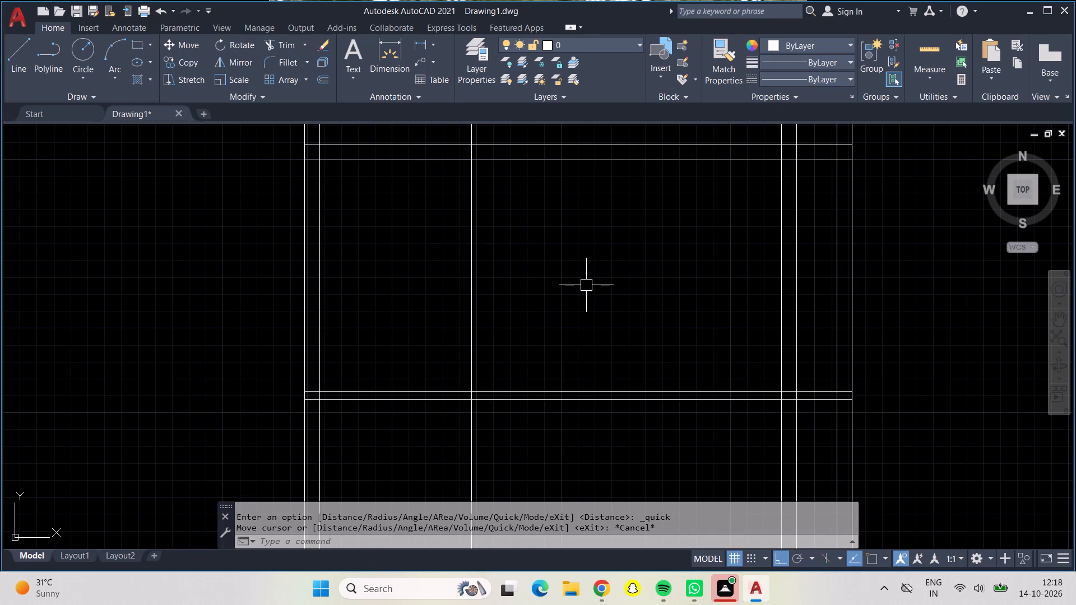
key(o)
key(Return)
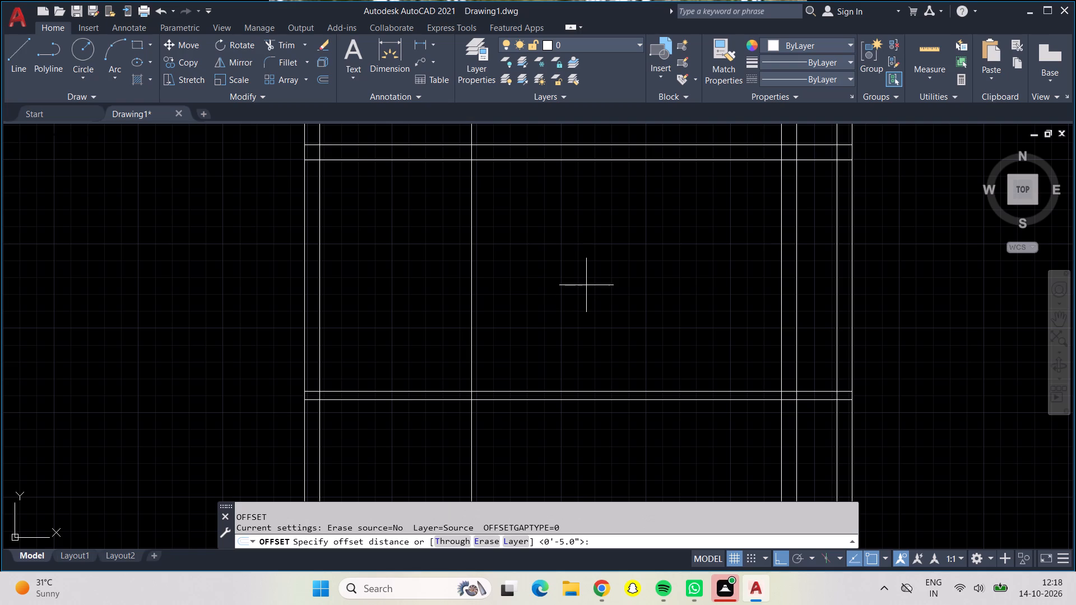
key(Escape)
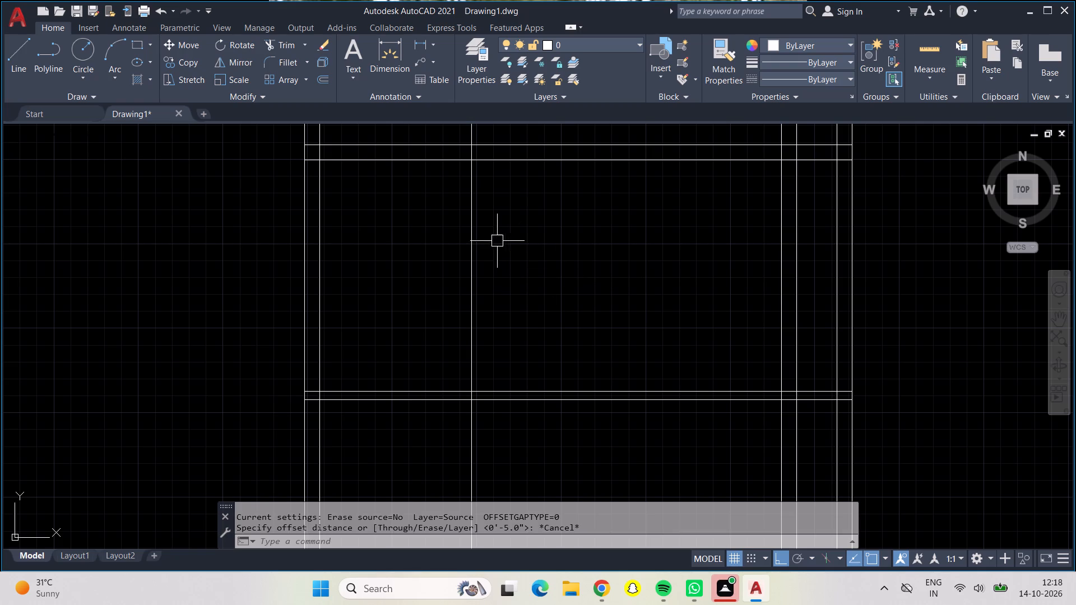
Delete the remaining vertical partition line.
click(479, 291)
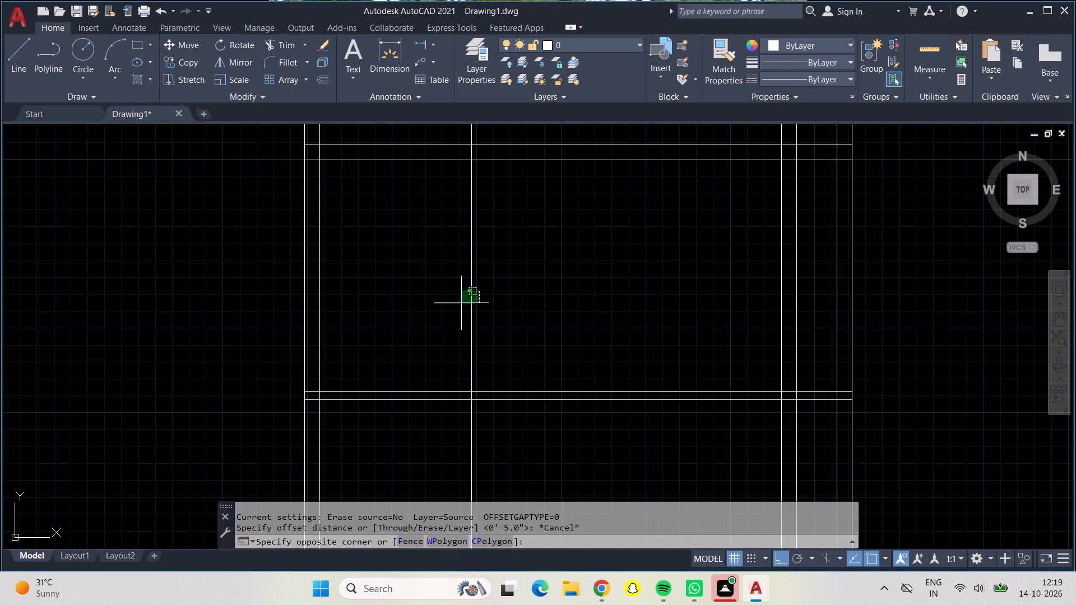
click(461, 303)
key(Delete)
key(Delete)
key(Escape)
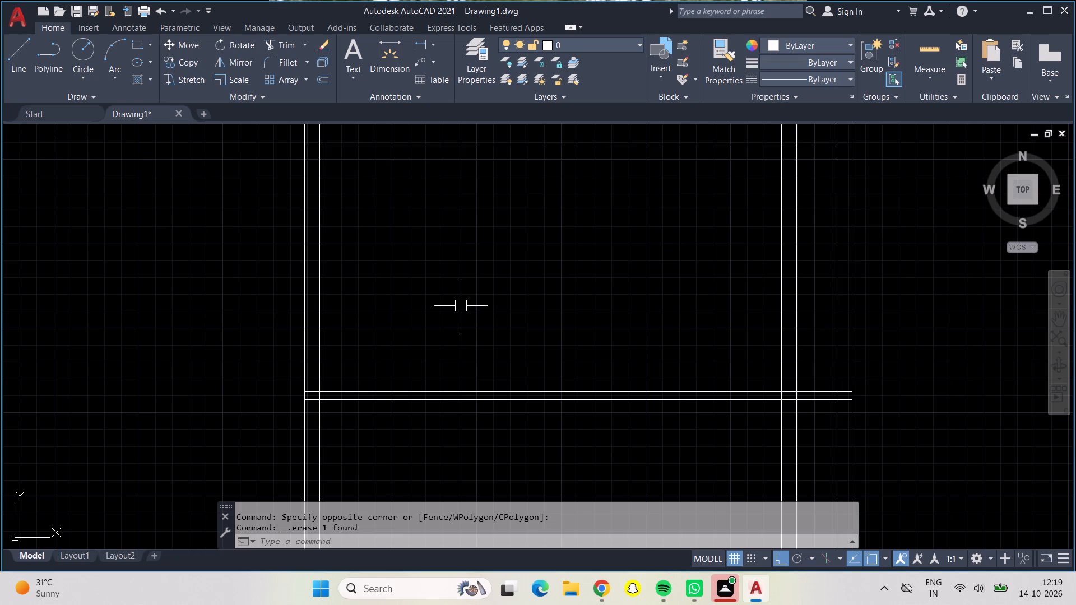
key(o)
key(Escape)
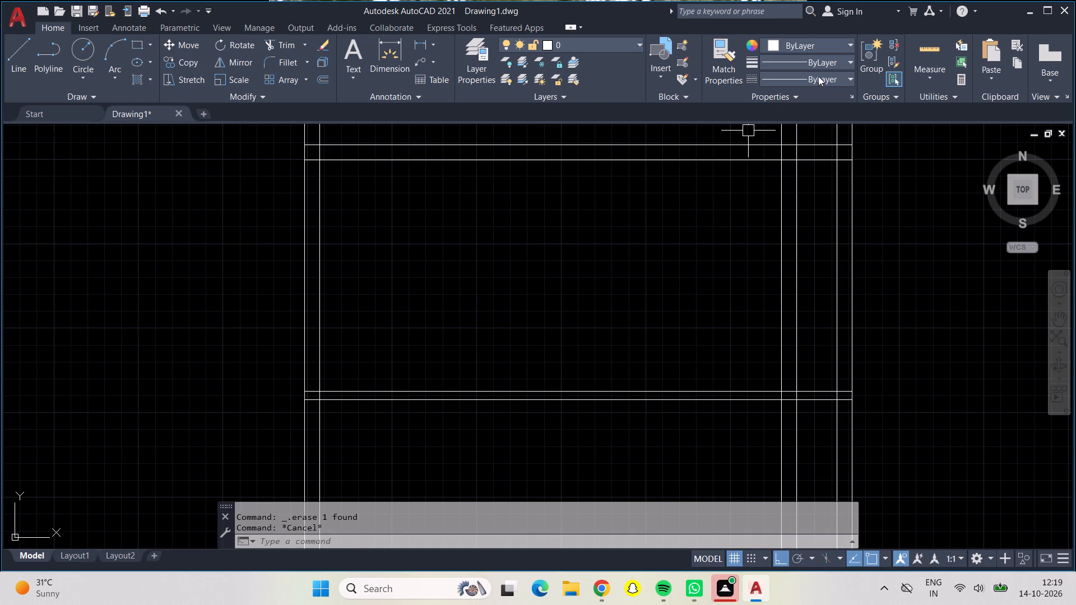
Quick-measure the undivided space between the left wall and the right-hand double wall.
click(925, 48)
key(Escape)
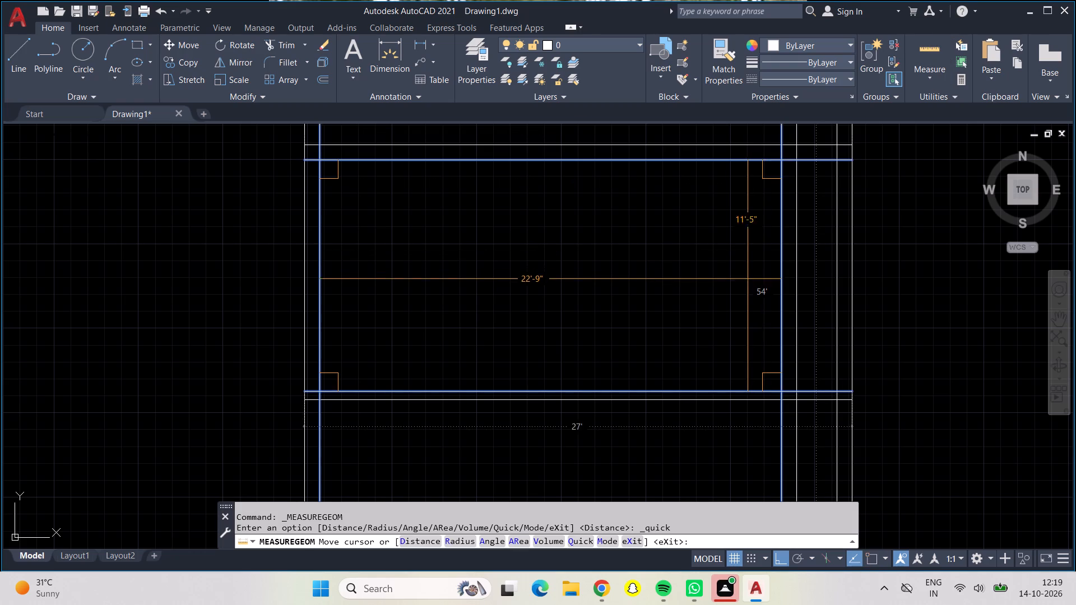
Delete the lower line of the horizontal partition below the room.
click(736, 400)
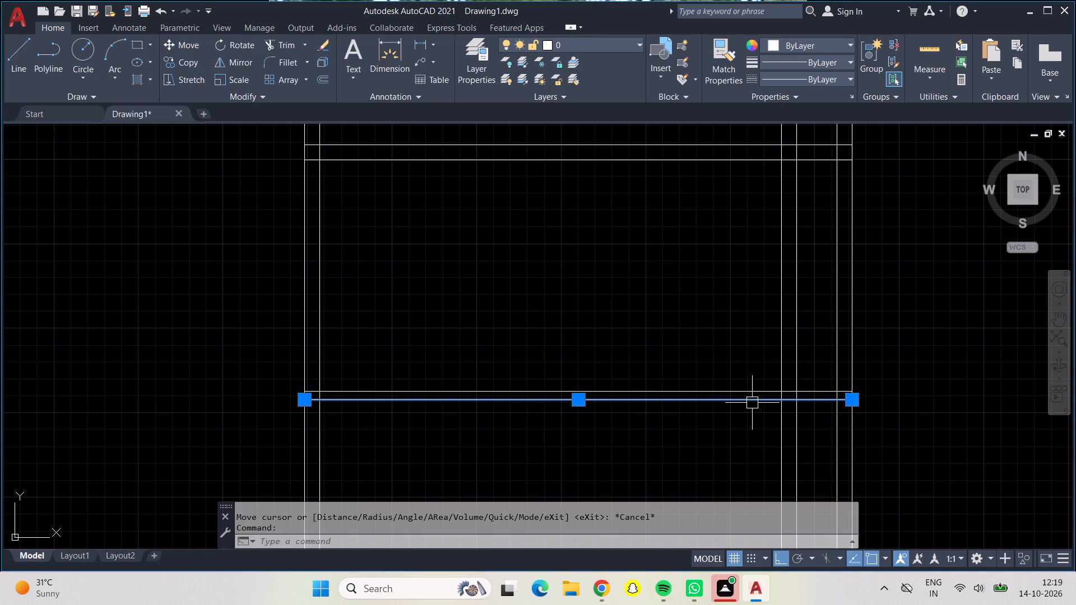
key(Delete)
Offset the inner line of the left wall 7' to the right to place a new vertical partition line.
key(o)
key(Return)
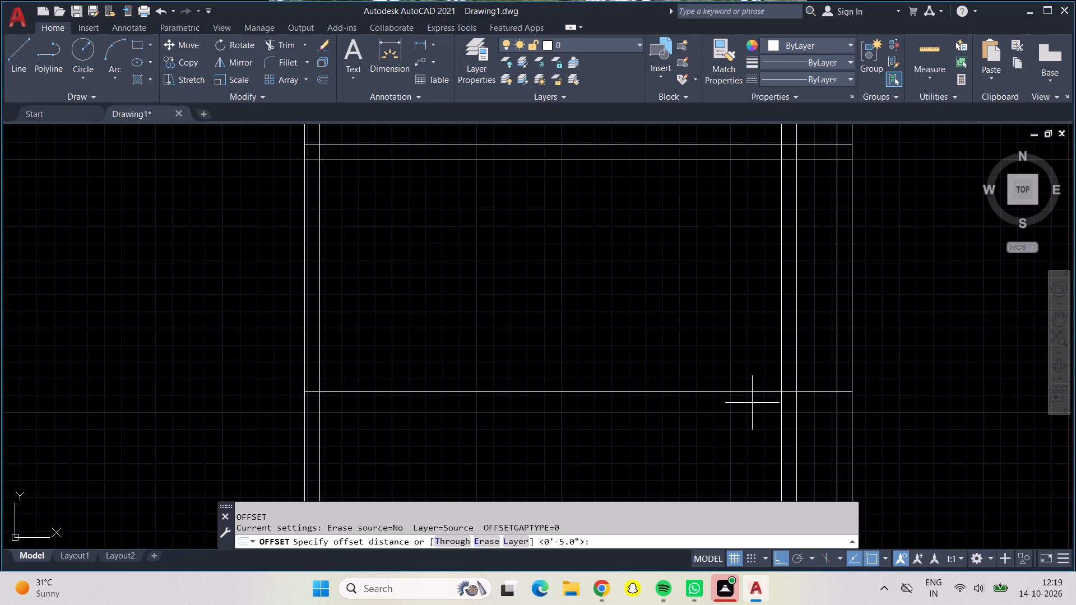
key(7)
key(apostrophe)
key(Return)
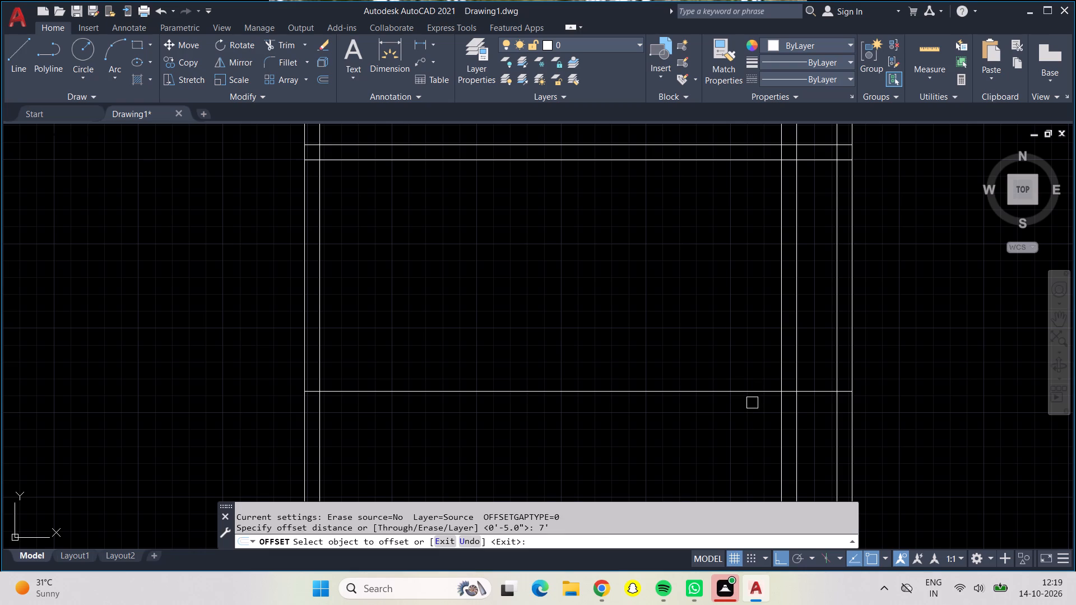
click(319, 353)
click(445, 336)
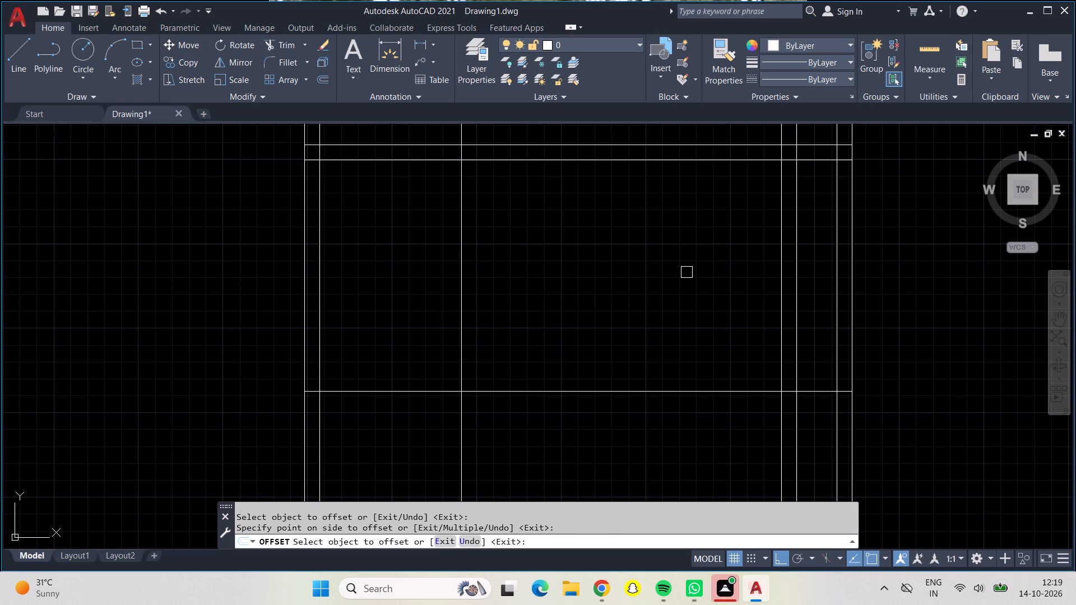
key(Escape)
Quick-measure the room between the new vertical partition line and the double wall on its right side.
click(924, 53)
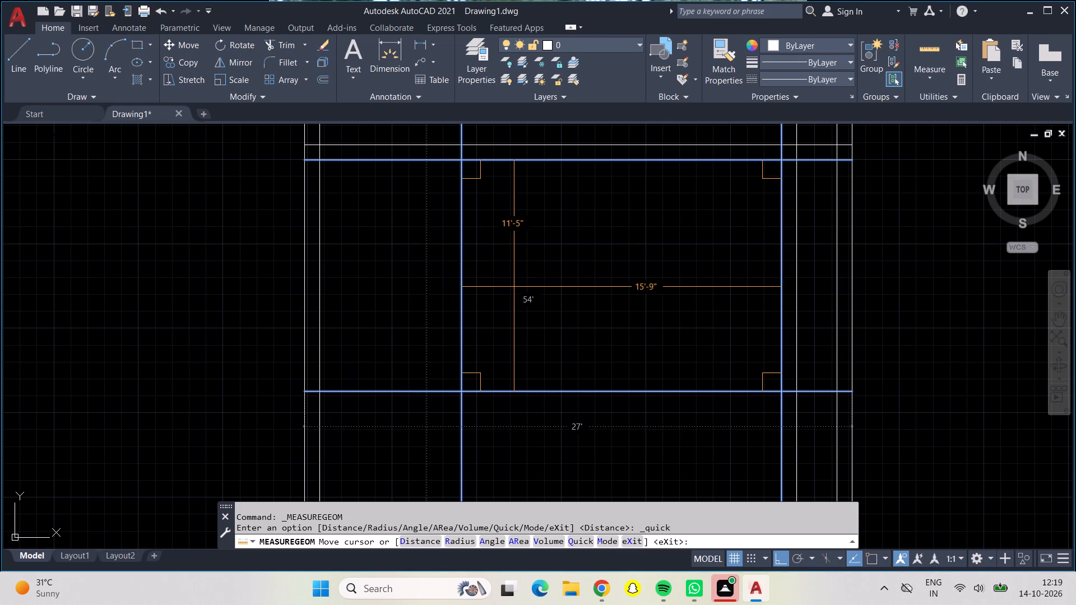
key(Escape)
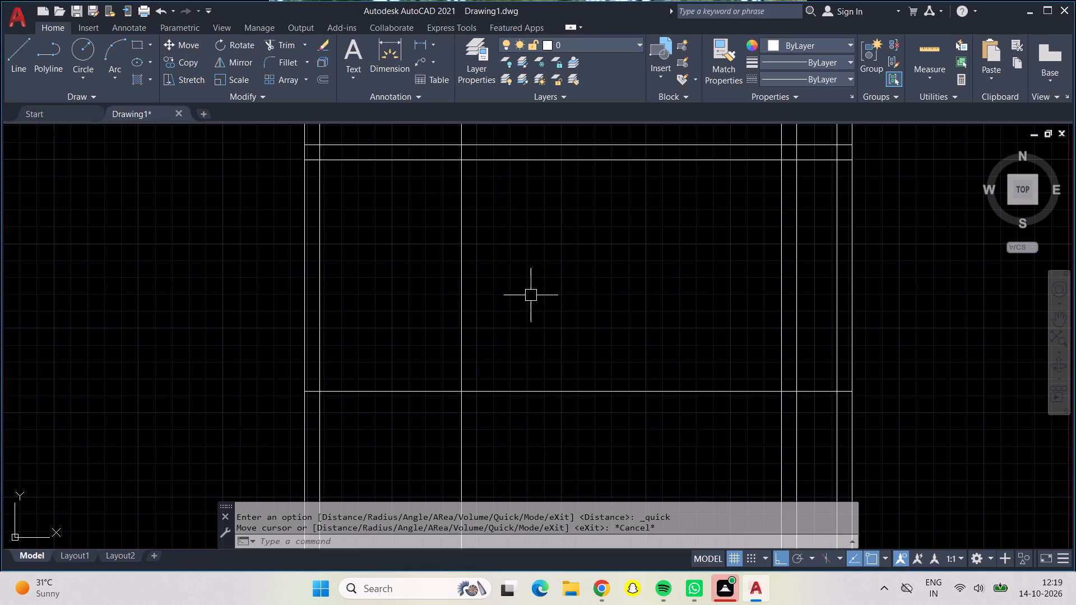
Offset the new vertical partition line 6" to the right and the horizontal line below the room 6" downward.
key(o)
key(Return)
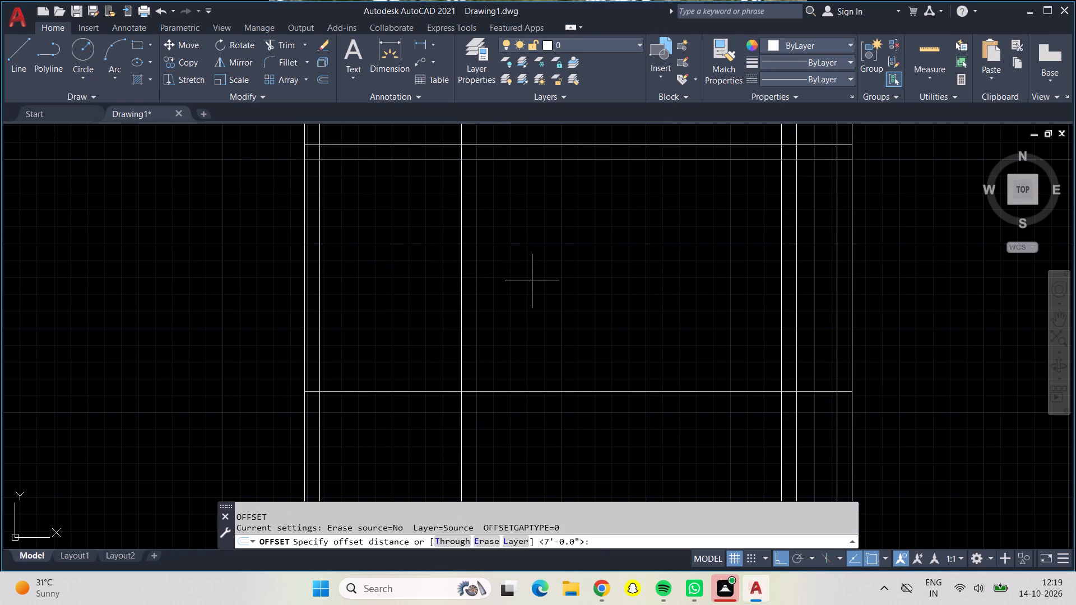
text(6")
key(Return)
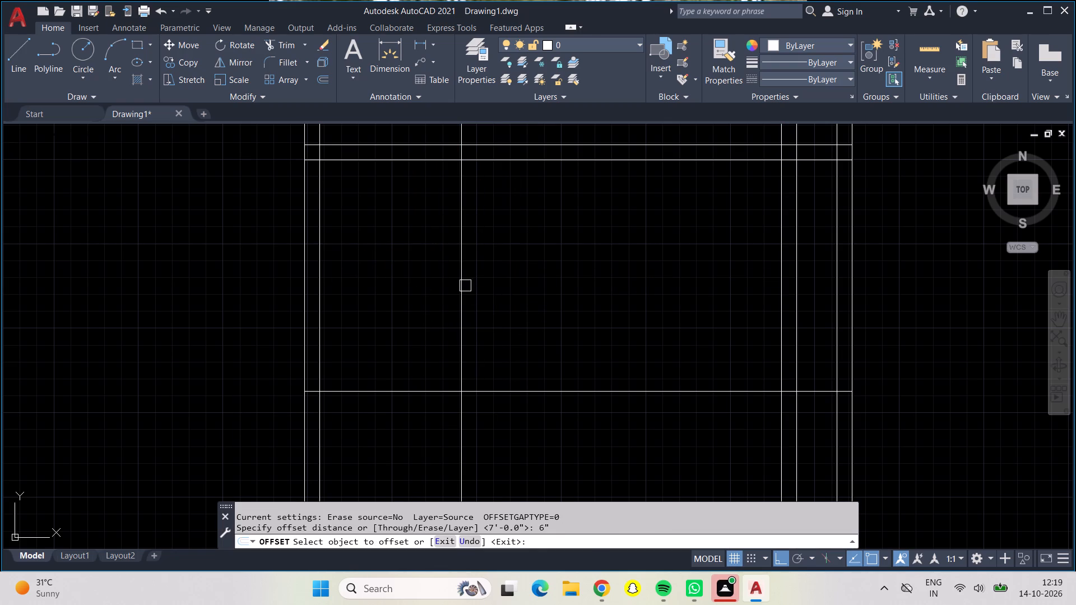
click(458, 340)
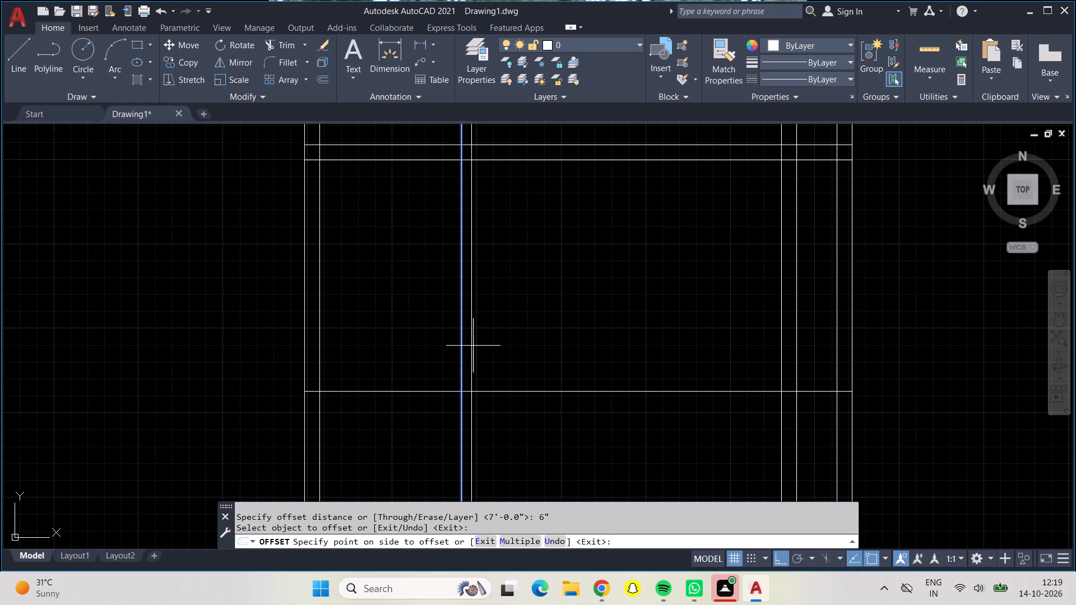
click(495, 350)
click(526, 389)
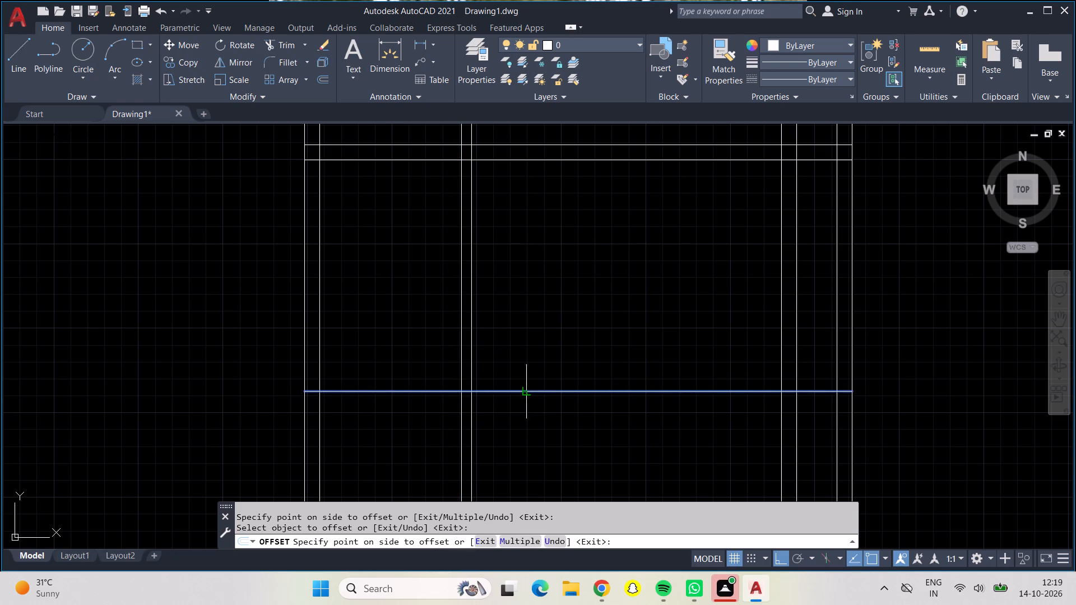
click(535, 459)
key(Escape)
Quick-measure the room between the left wall and the new vertical partition.
click(925, 48)
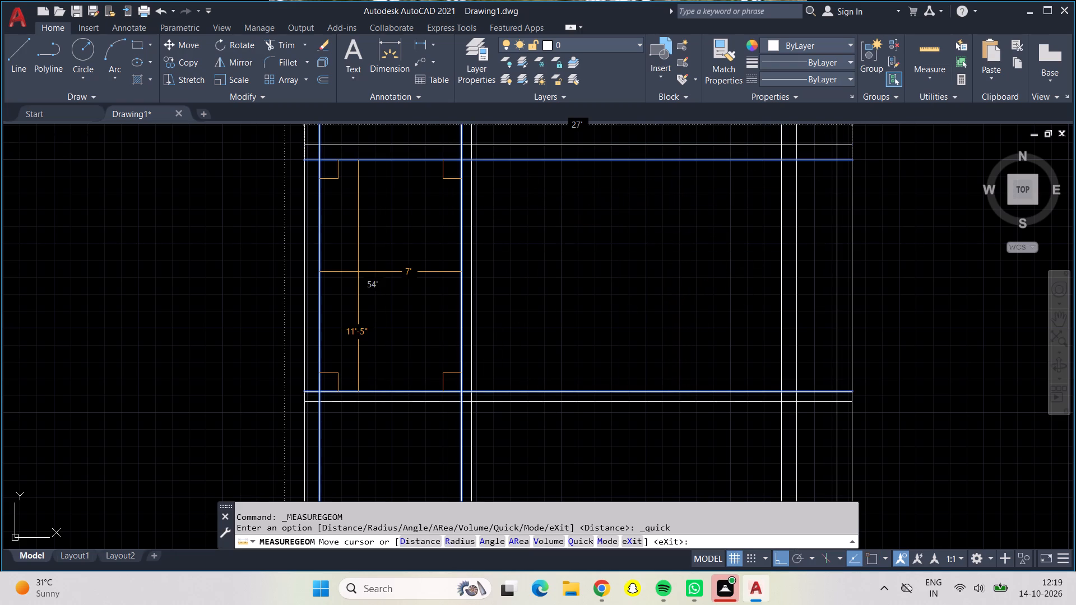
key(Escape)
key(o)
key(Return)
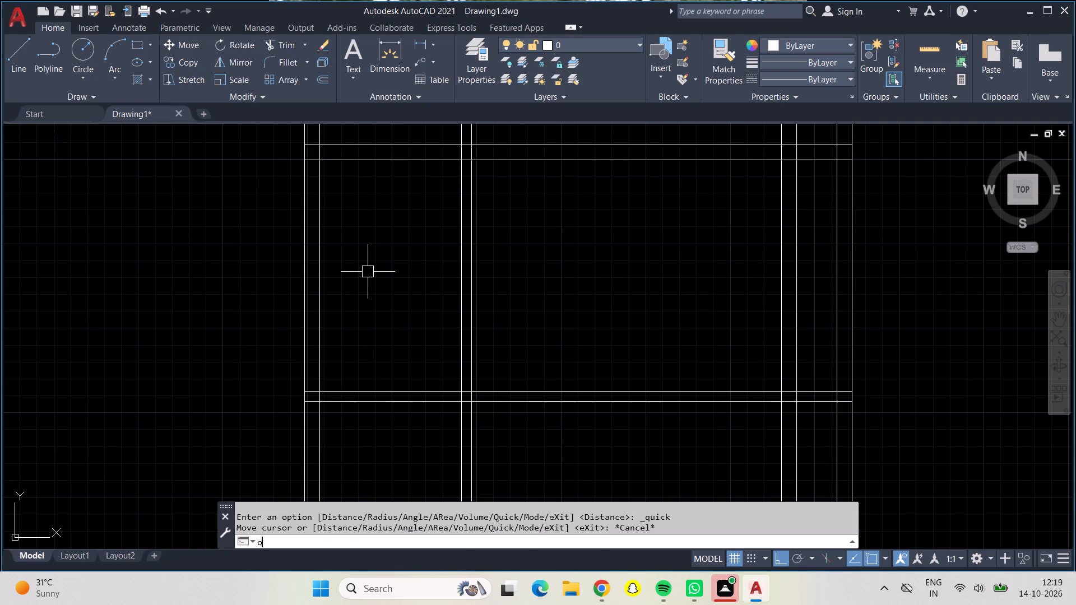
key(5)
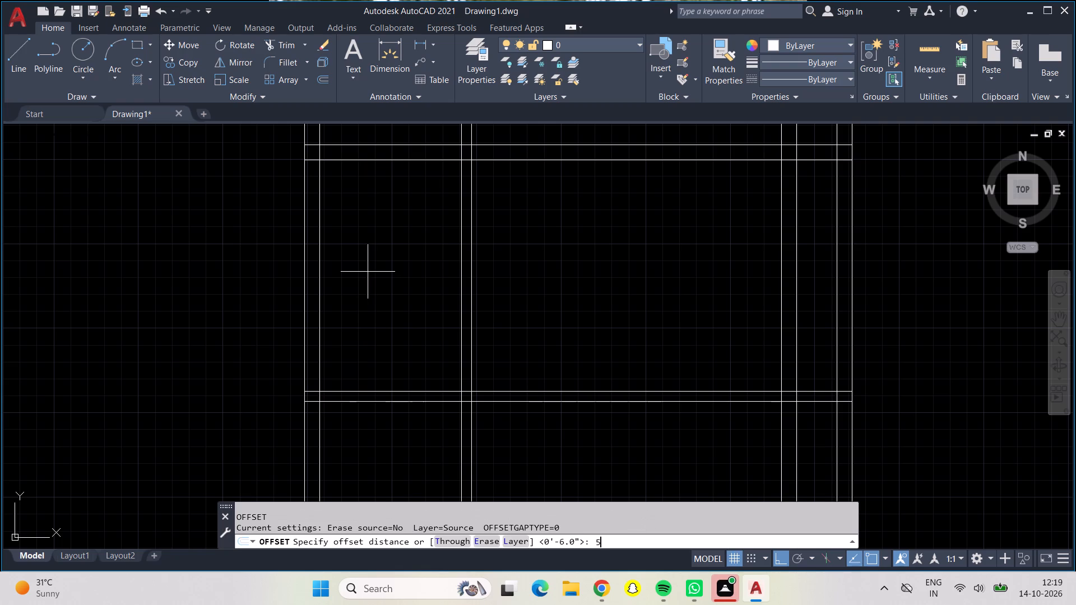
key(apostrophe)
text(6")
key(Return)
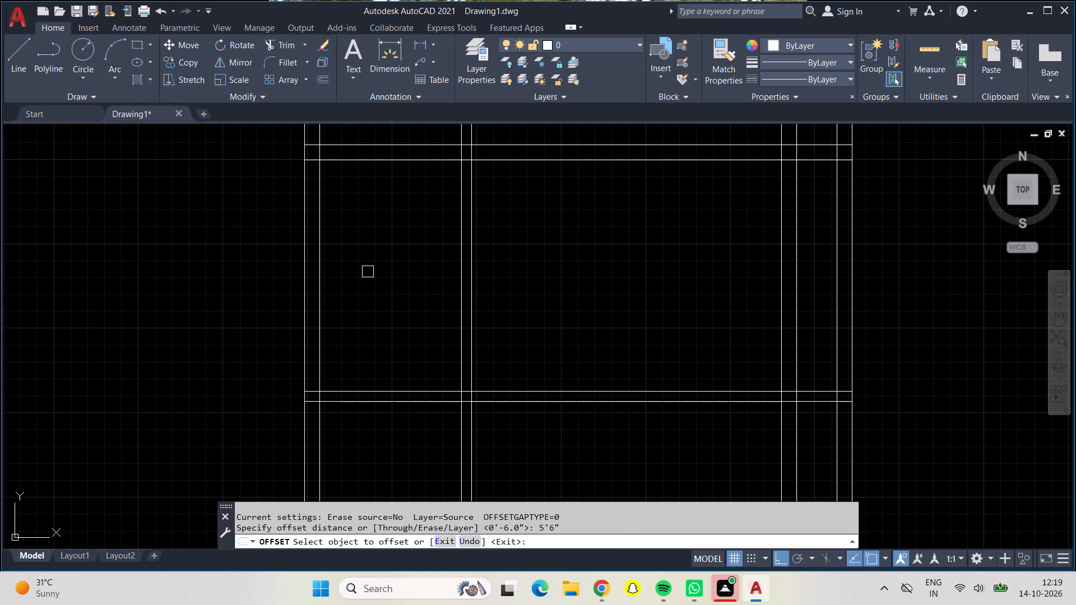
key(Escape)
Offset the lower line of the upper wall 6'6" downward to place a horizontal dividing line.
key(o)
key(Return)
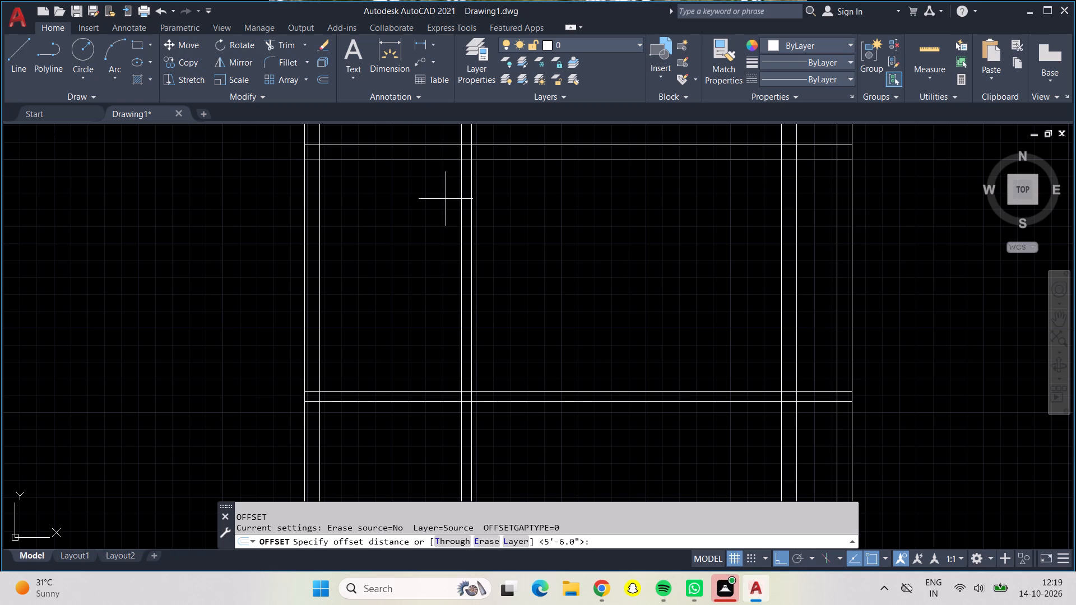
key(6)
text('6")
key(Return)
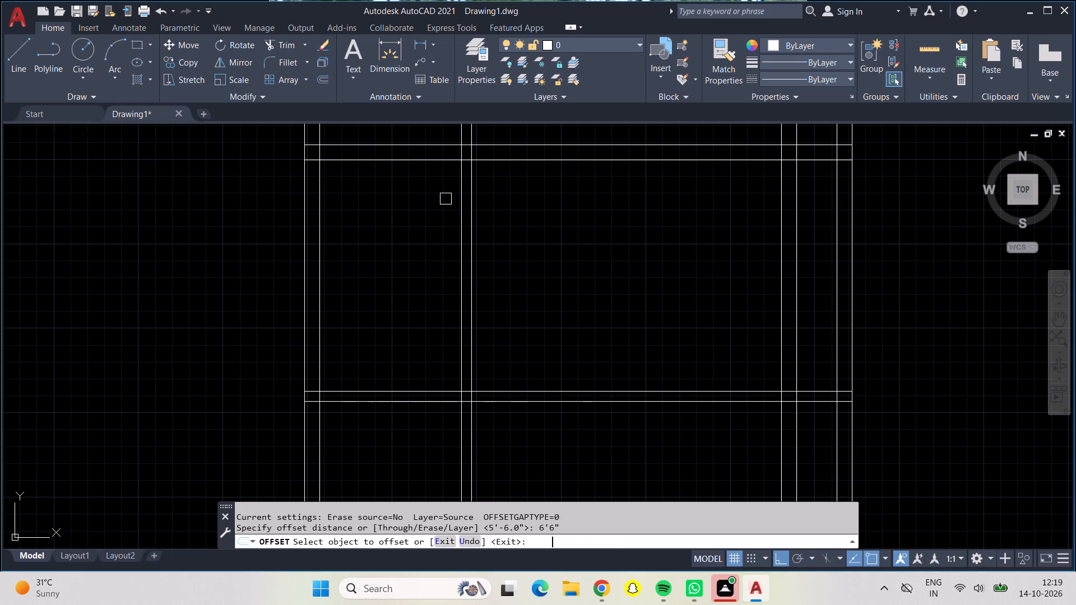
click(429, 164)
click(424, 229)
key(Escape)
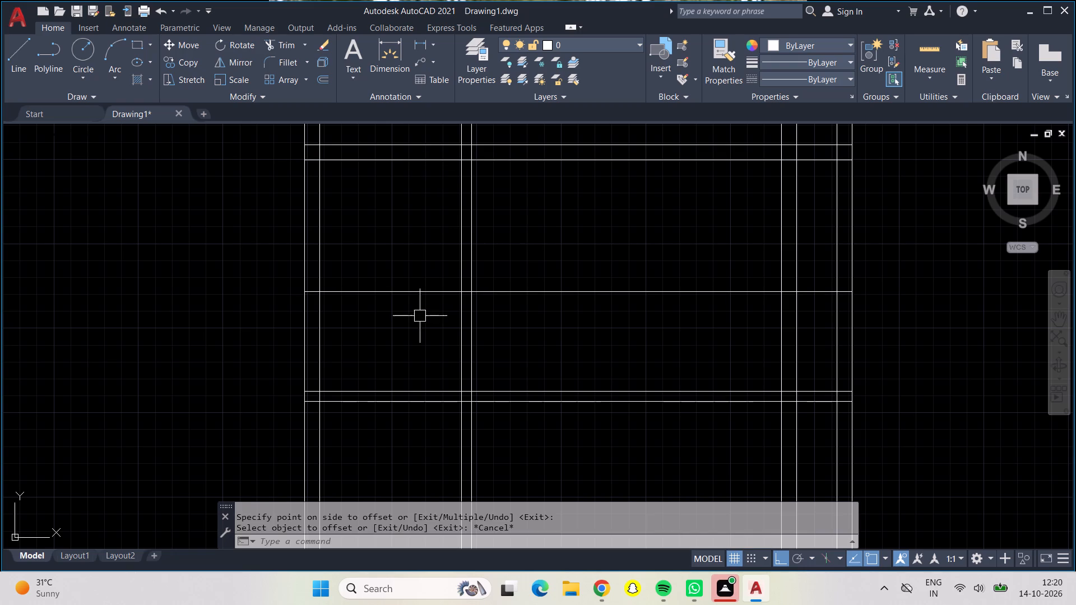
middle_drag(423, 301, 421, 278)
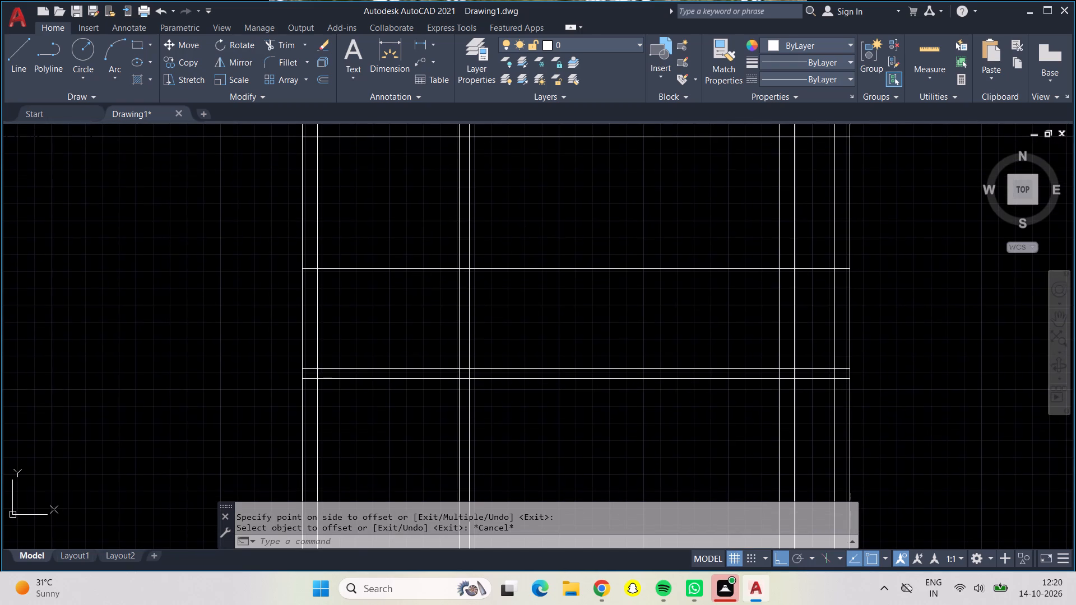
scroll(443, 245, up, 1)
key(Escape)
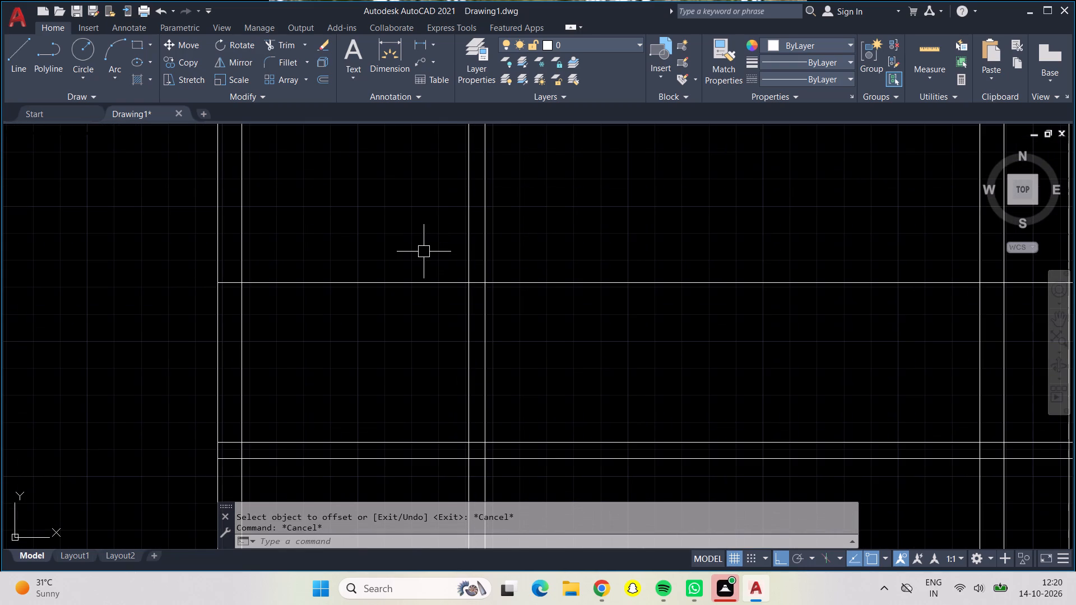
Offset the new horizontal dividing line 6" downward to form the second face of the dividing wall.
key(o)
key(Return)
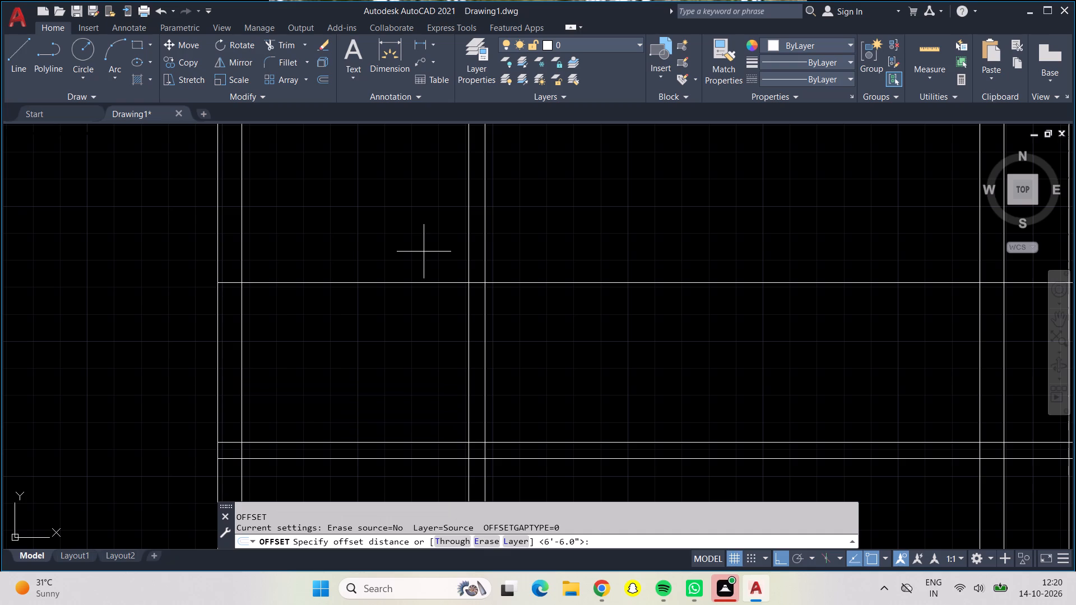
text(6")
key(Return)
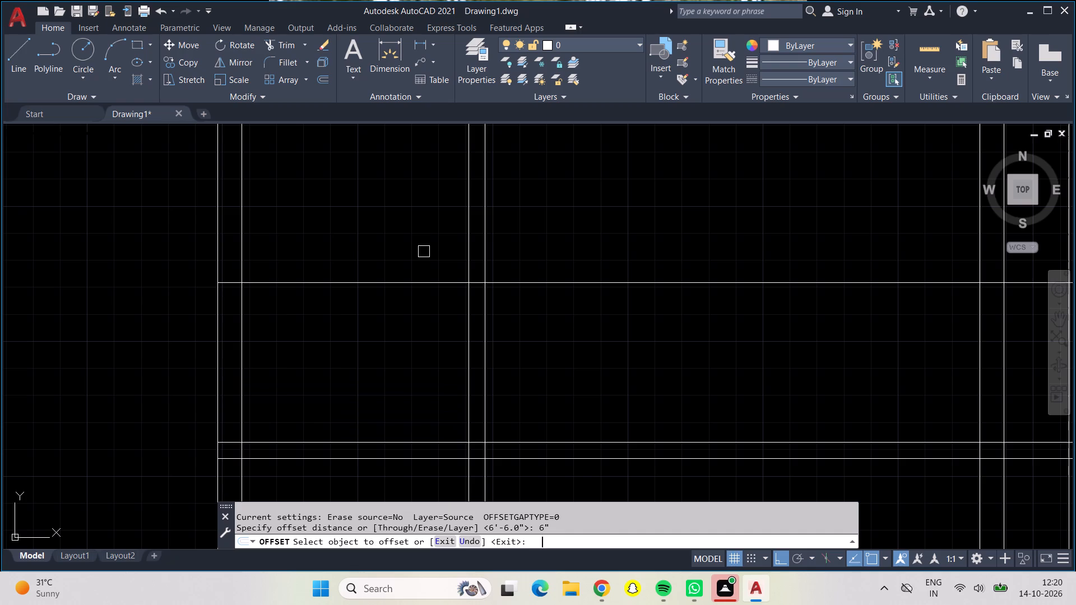
click(397, 279)
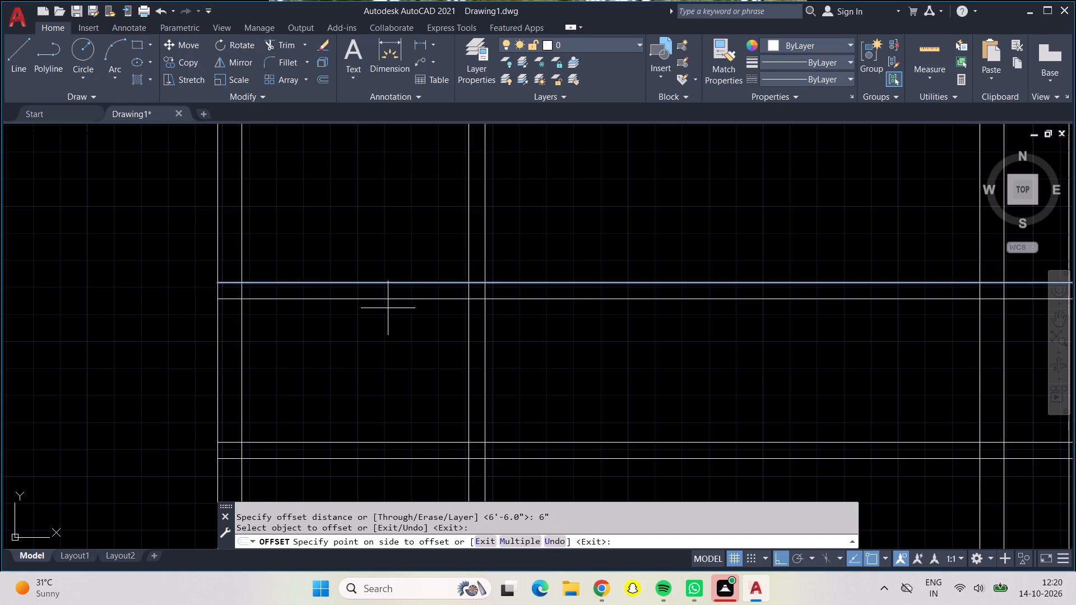
click(387, 311)
Quick-measure the two rooms above and below the upper wall, between the left wall and the vertical partition.
click(920, 57)
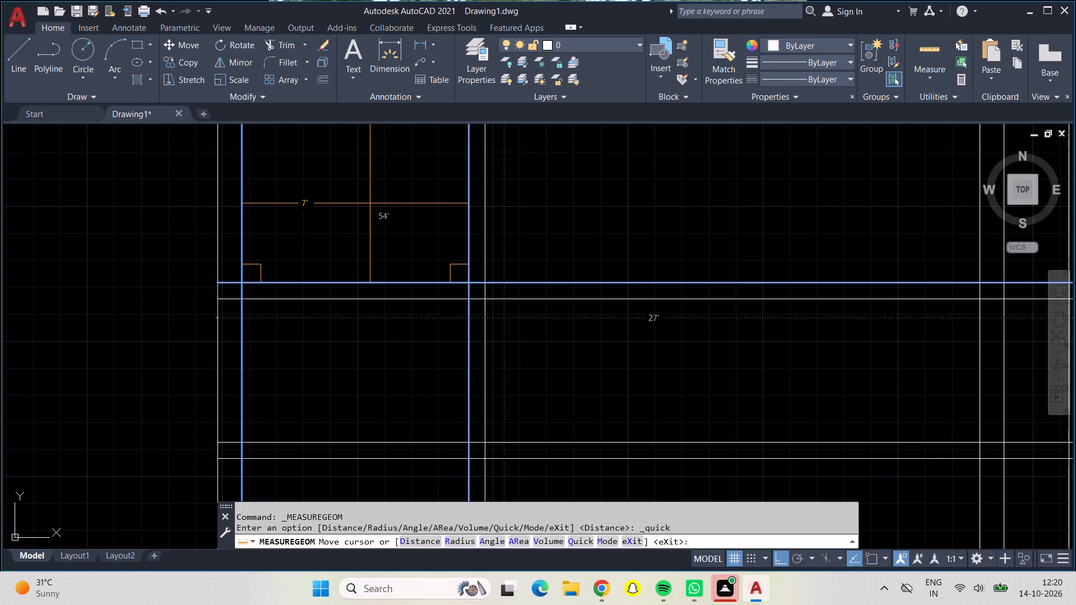
middle_drag(369, 203, 335, 431)
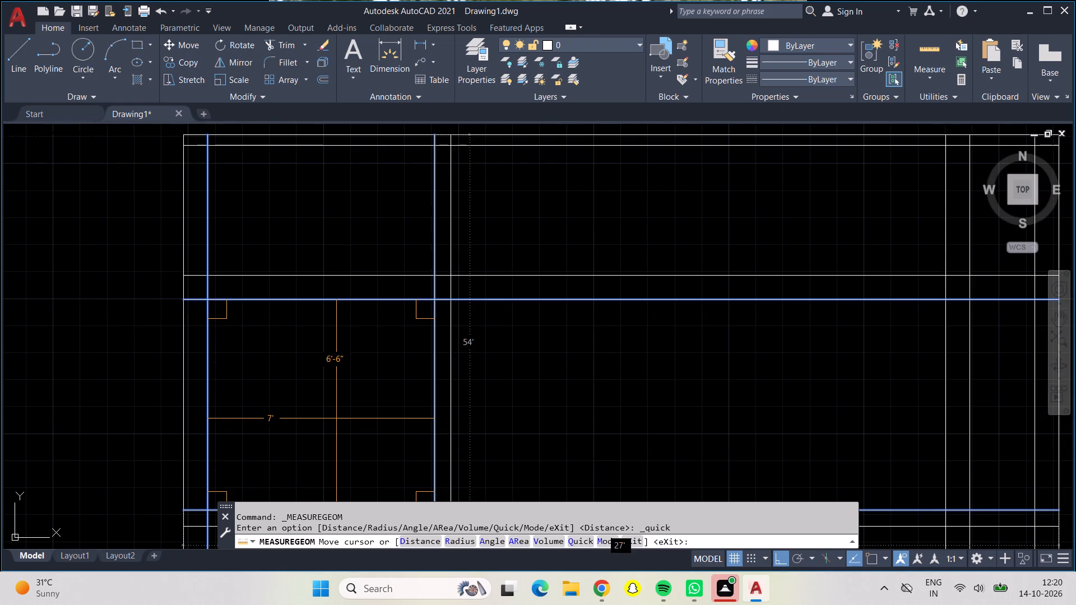
middle_drag(336, 418, 339, 356)
key(Escape)
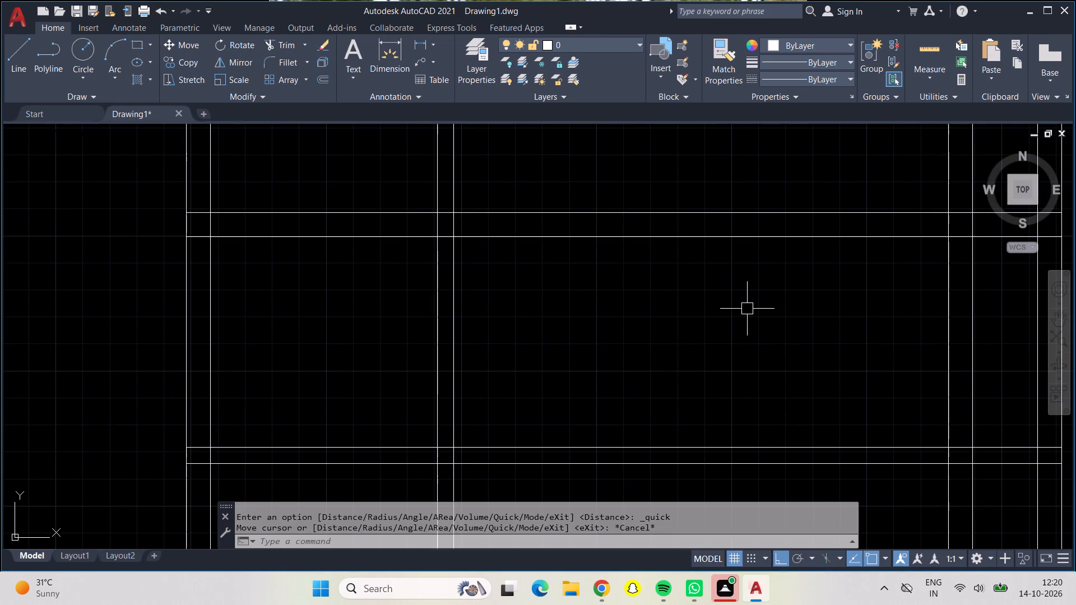
Trim the 6" dividing wall lines out of the central room between the left partition and the right double wall.
middle_drag(747, 309, 721, 246)
click(277, 37)
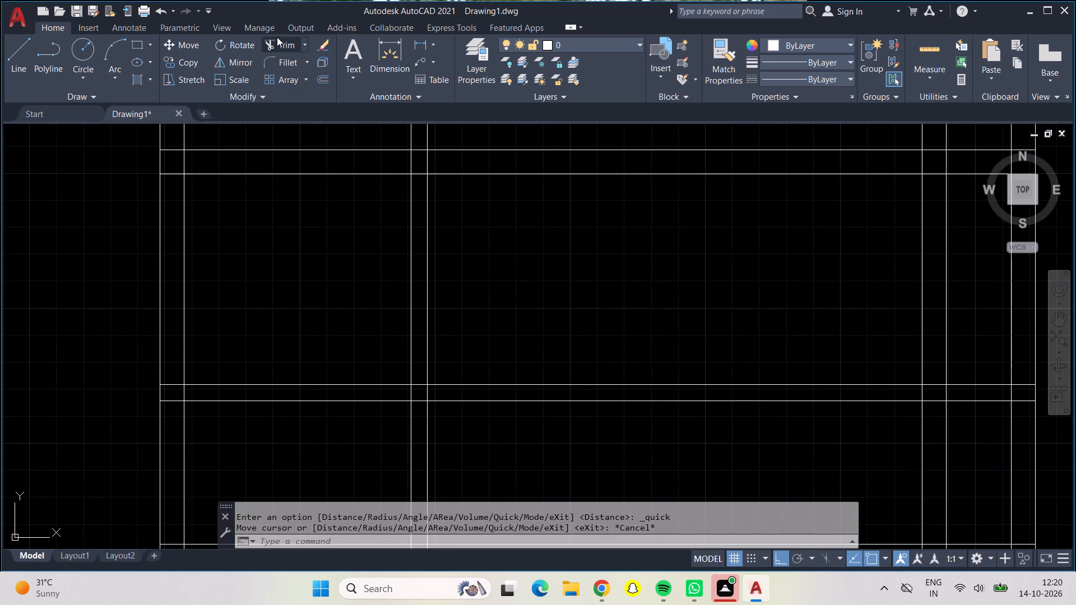
drag(507, 293, 588, 414)
scroll(580, 397, down, 2)
middle_drag(578, 392, 578, 392)
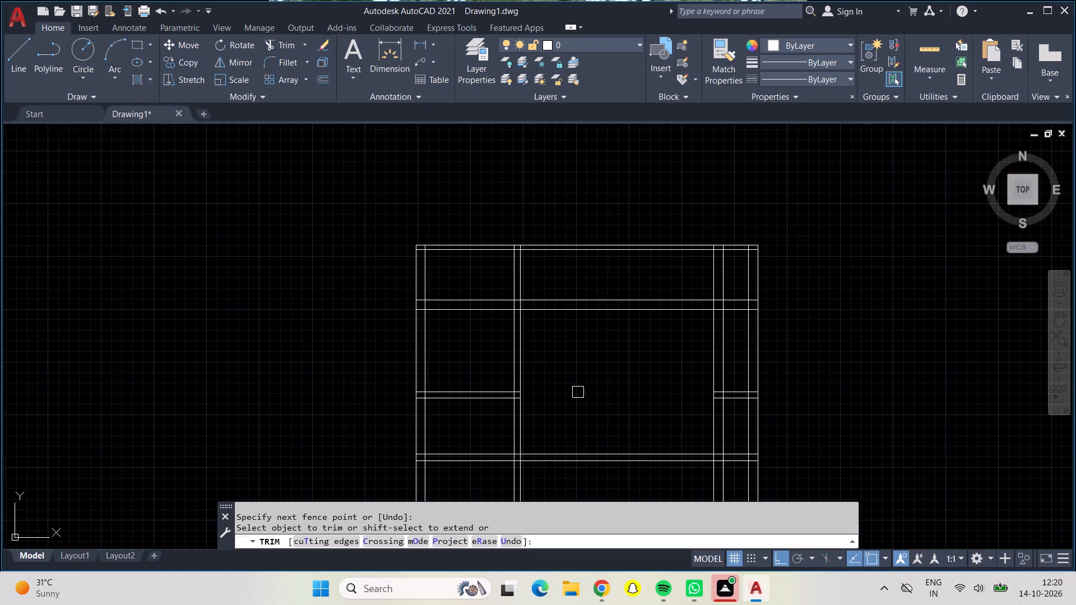
Trim the right double wall out of the top strip, and the outer right wall's inner line below the upper wall.
middle_drag(578, 392, 265, 339)
scroll(410, 254, up, 3)
drag(359, 172, 432, 153)
click(510, 351)
scroll(498, 351, up, 1)
scroll(495, 352, down, 1)
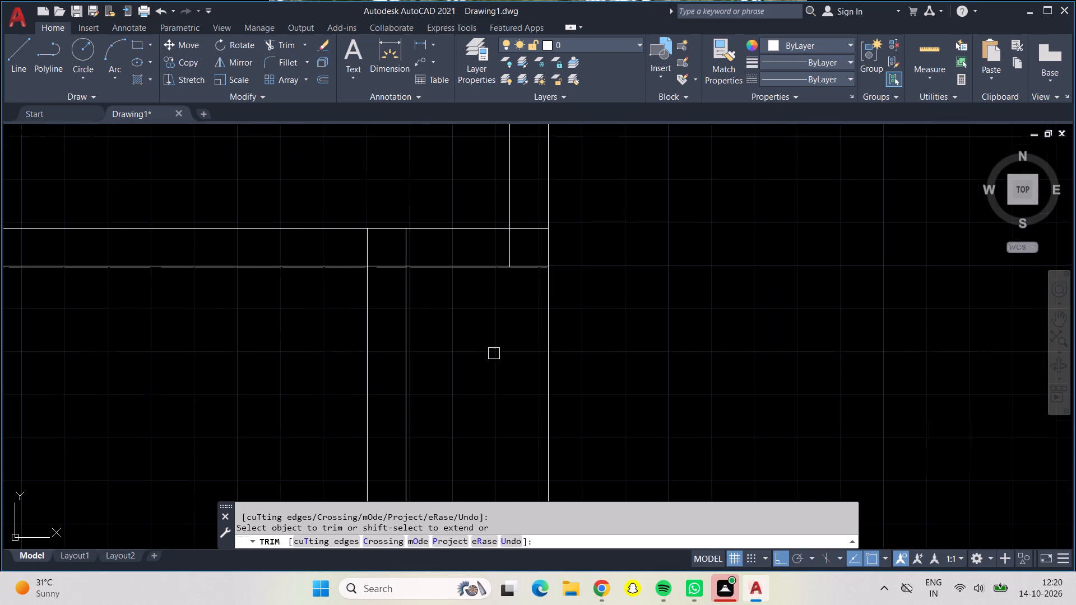
Trim the dividing wall lines out of the narrow strip between the right double wall and the outer right wall.
middle_drag(494, 353, 454, 210)
scroll(453, 208, down, 1)
drag(449, 255, 448, 473)
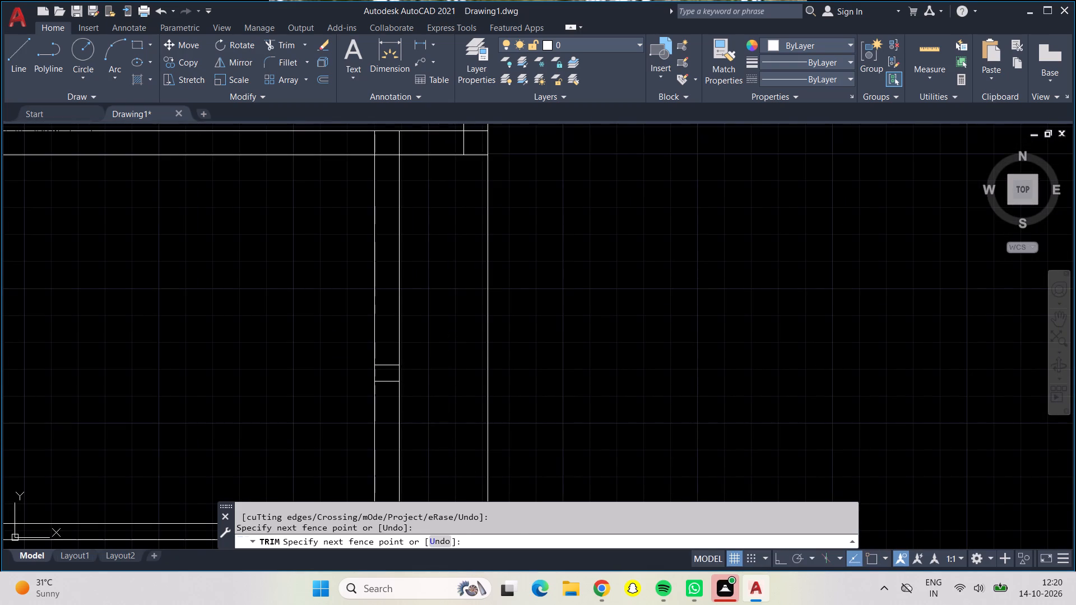
scroll(443, 431, down, 2)
middle_drag(443, 430, 439, 357)
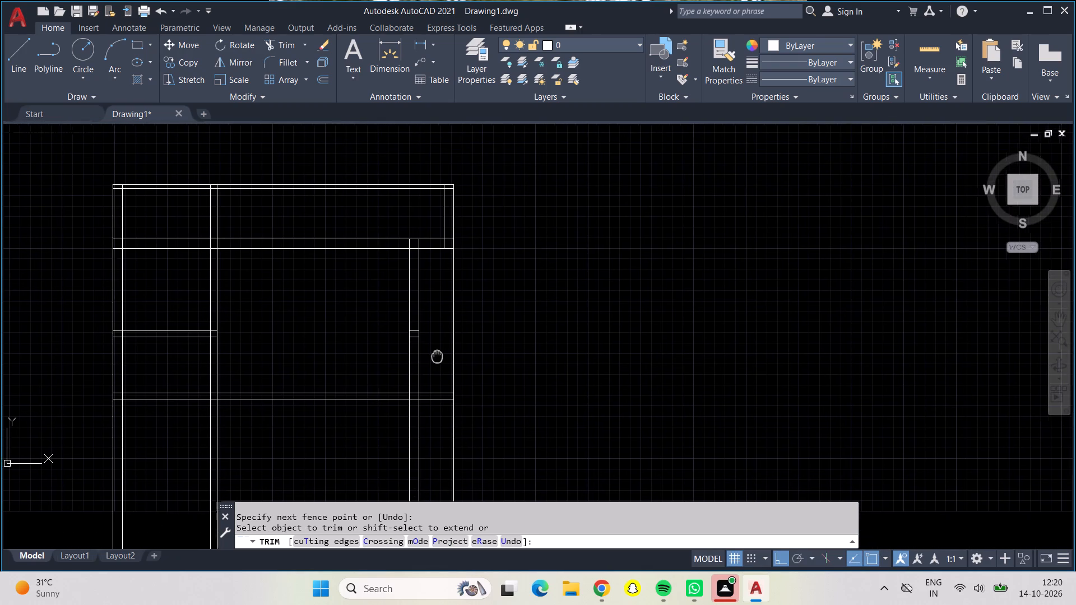
Trim the left vertical partition's two lines out of the top strip above the upper wall.
middle_drag(439, 357, 489, 410)
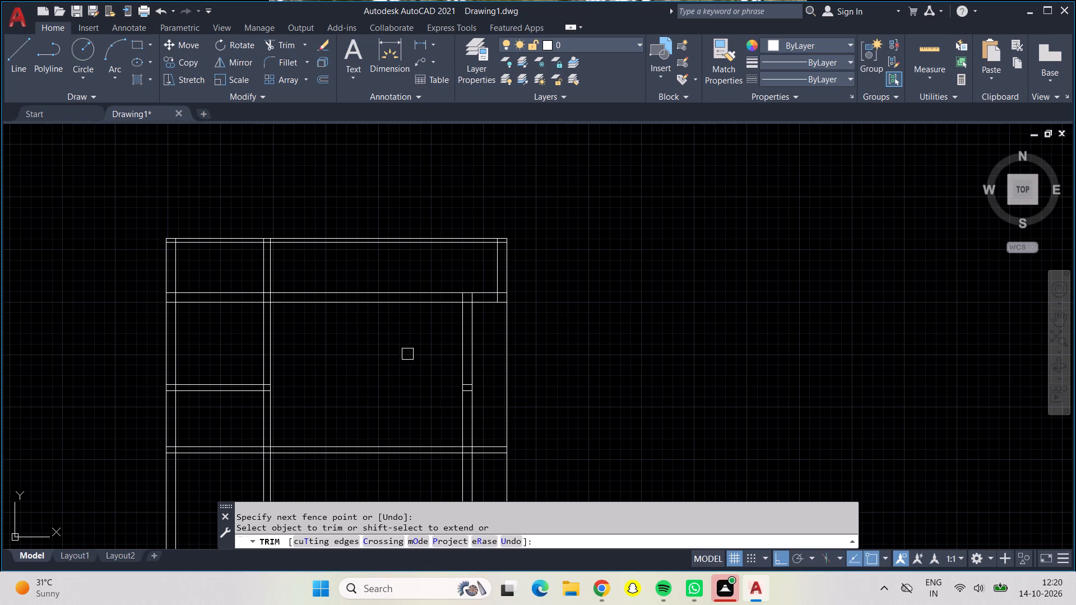
middle_drag(408, 355, 504, 389)
drag(344, 293, 395, 292)
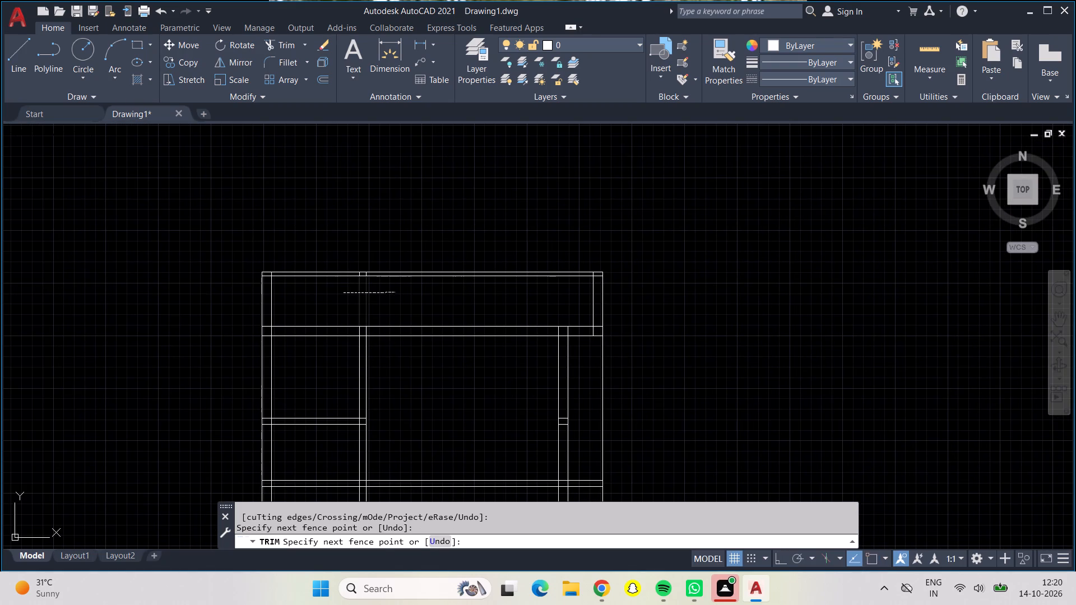
middle_drag(402, 382, 405, 236)
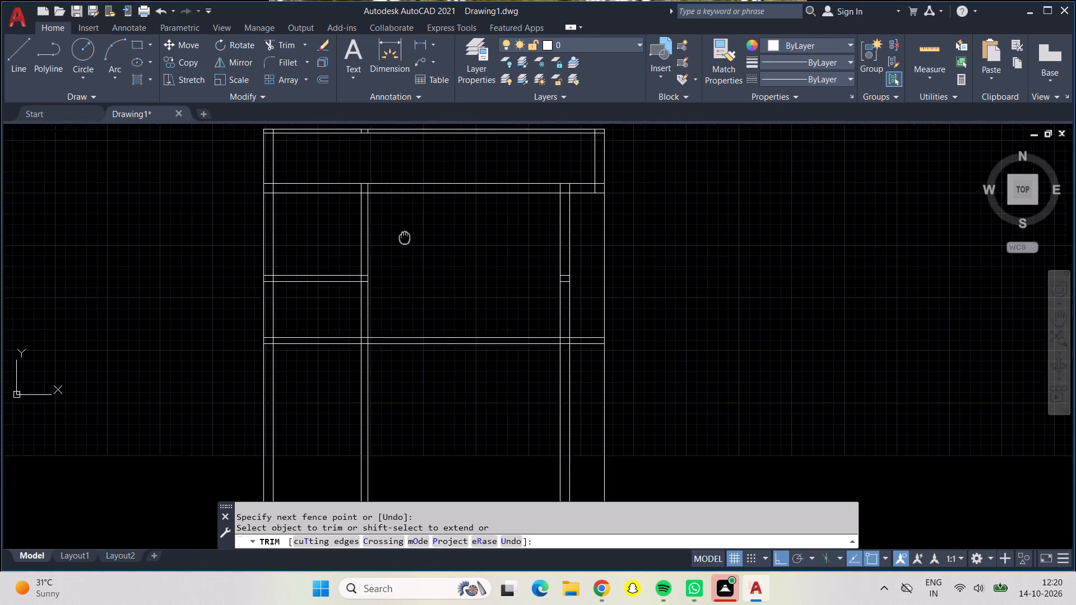
middle_drag(405, 236, 412, 173)
middle_drag(400, 371, 398, 315)
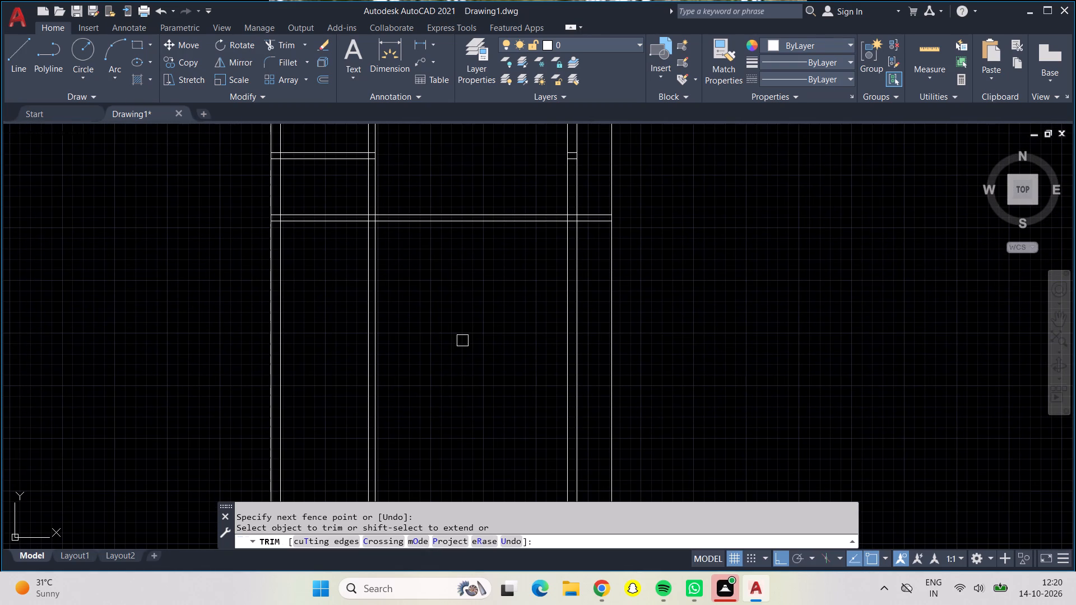
key(Escape)
Offset the lower line of the horizontal wall below the rooms 11'5" downward.
scroll(462, 341, up, 2)
middle_drag(477, 240, 469, 220)
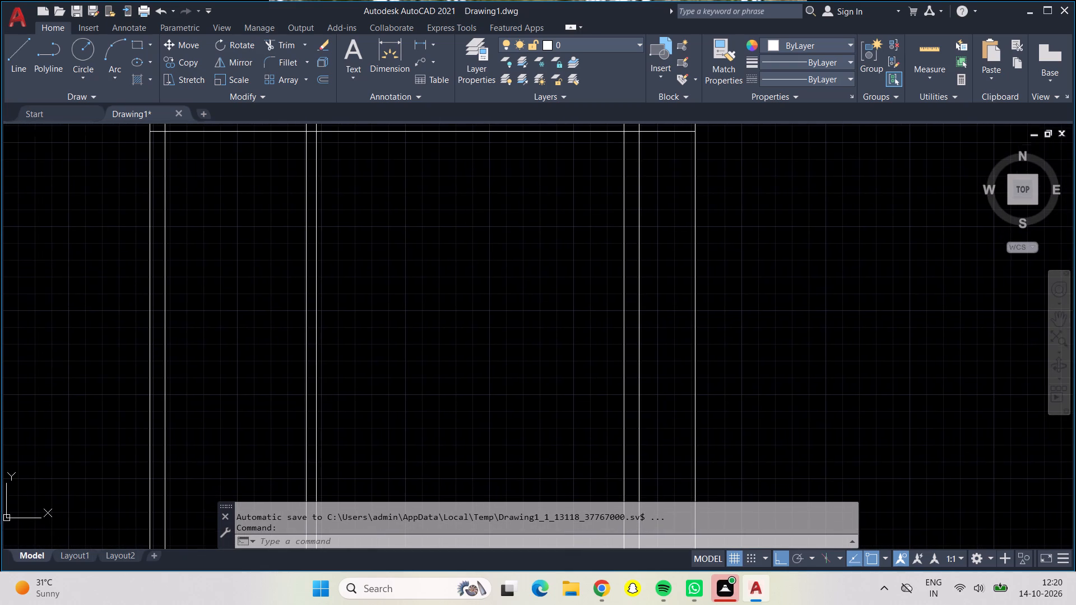
key(Escape)
key(o)
key(Return)
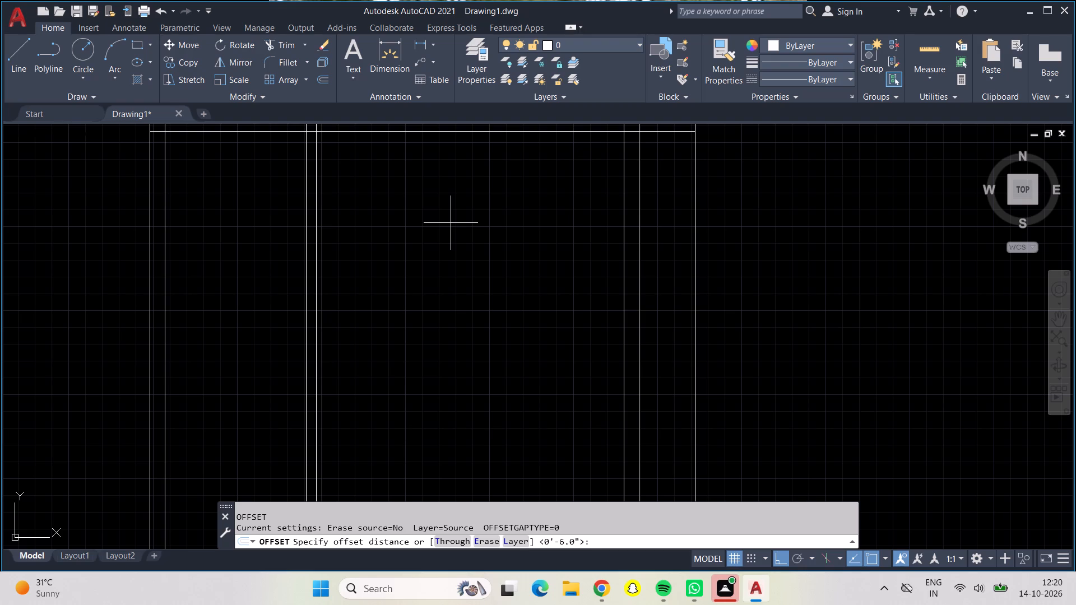
text(11'5)
key(shift+quotedbl)
key(Return)
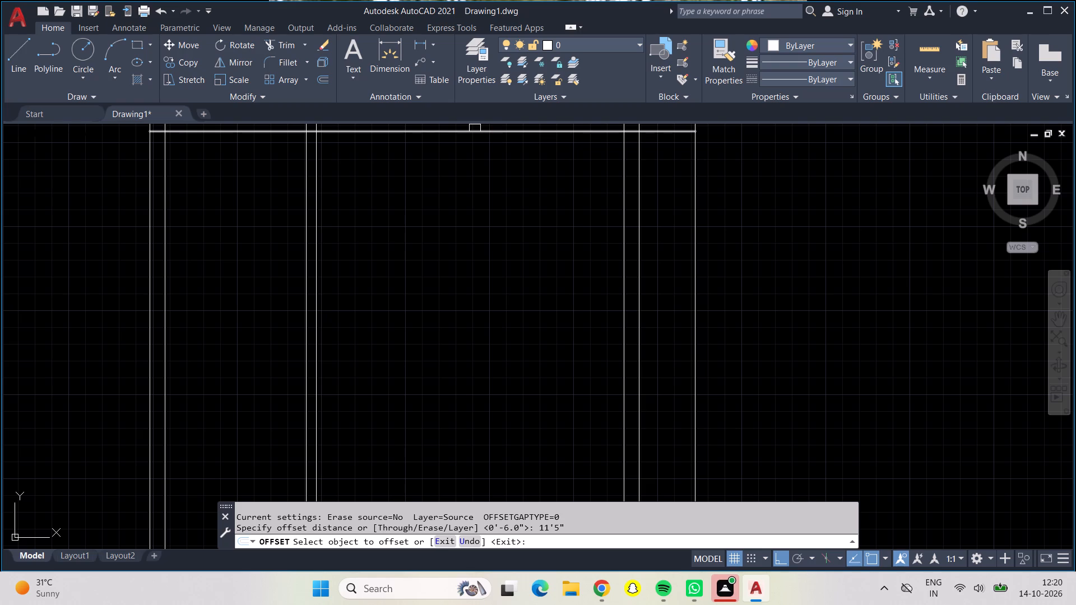
click(493, 131)
click(482, 249)
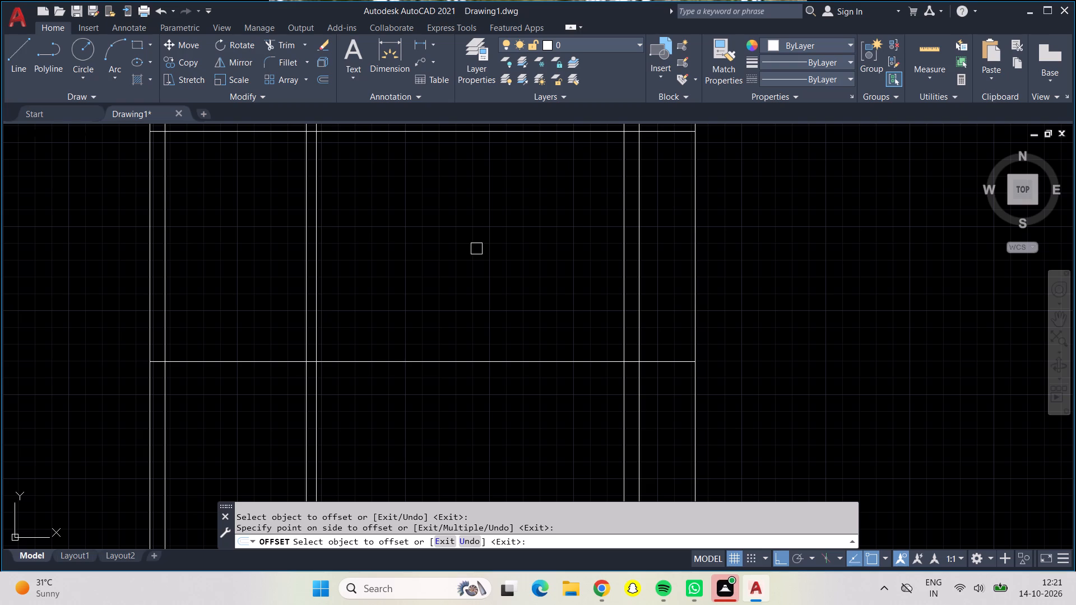
key(Escape)
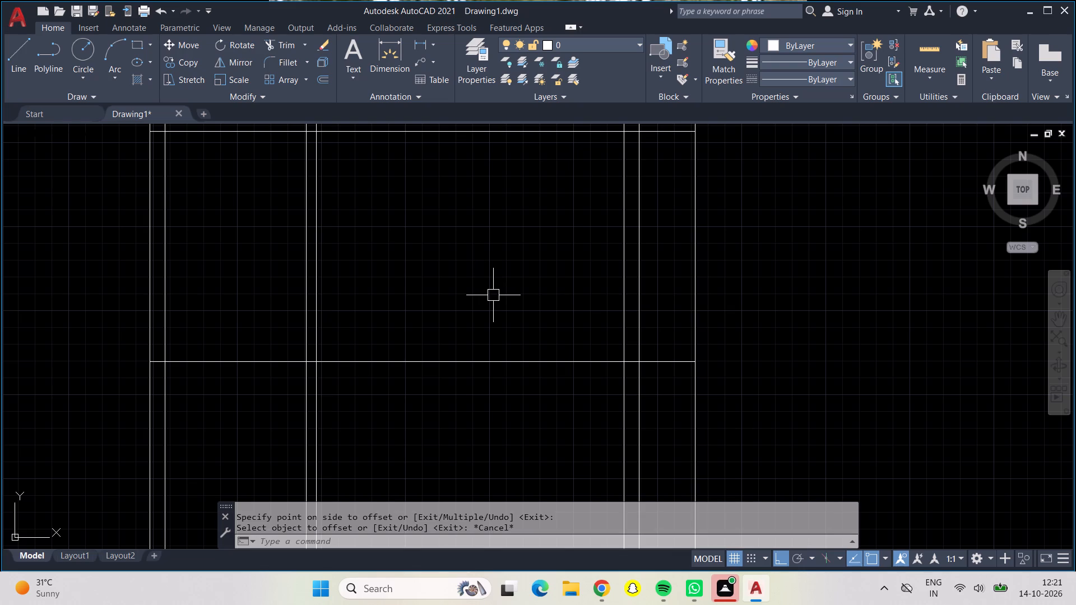
Offset the new lower horizontal line 6" downward to give the wall its thickness.
key(o)
key(Return)
text(6")
key(Return)
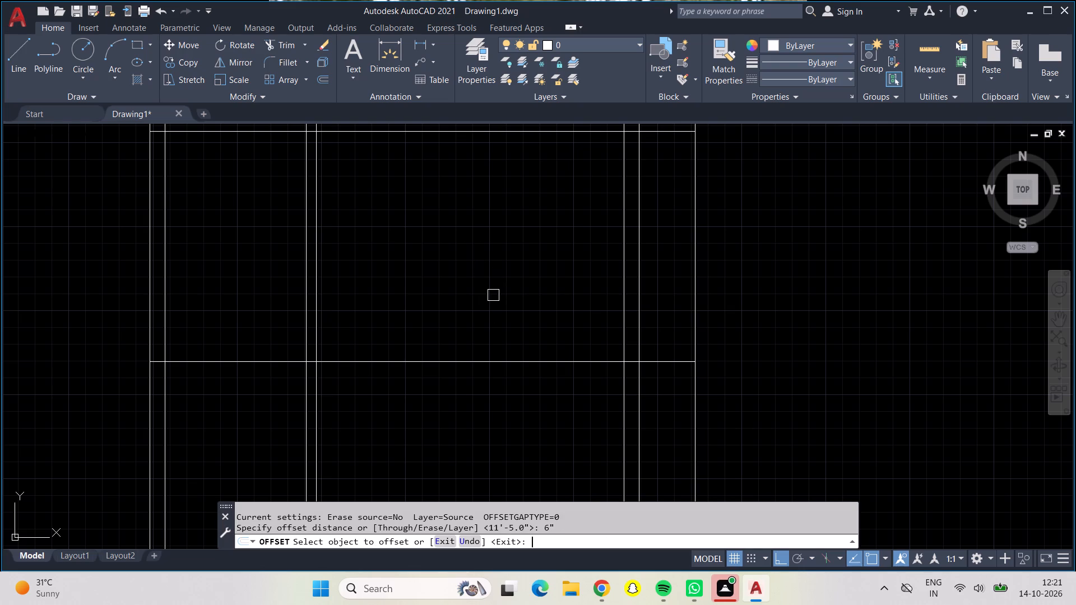
click(553, 360)
click(569, 403)
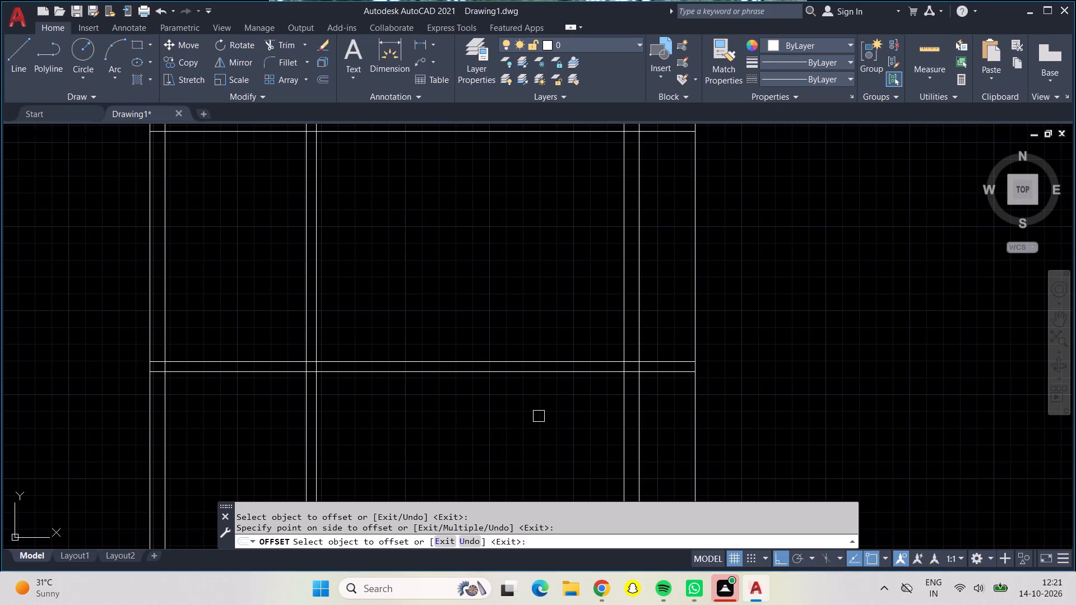
Trim the left partition and right double wall lines out of the room between the two lower horizontal walls.
scroll(491, 302, up, 1)
scroll(485, 307, down, 1)
middle_drag(485, 310, 657, 378)
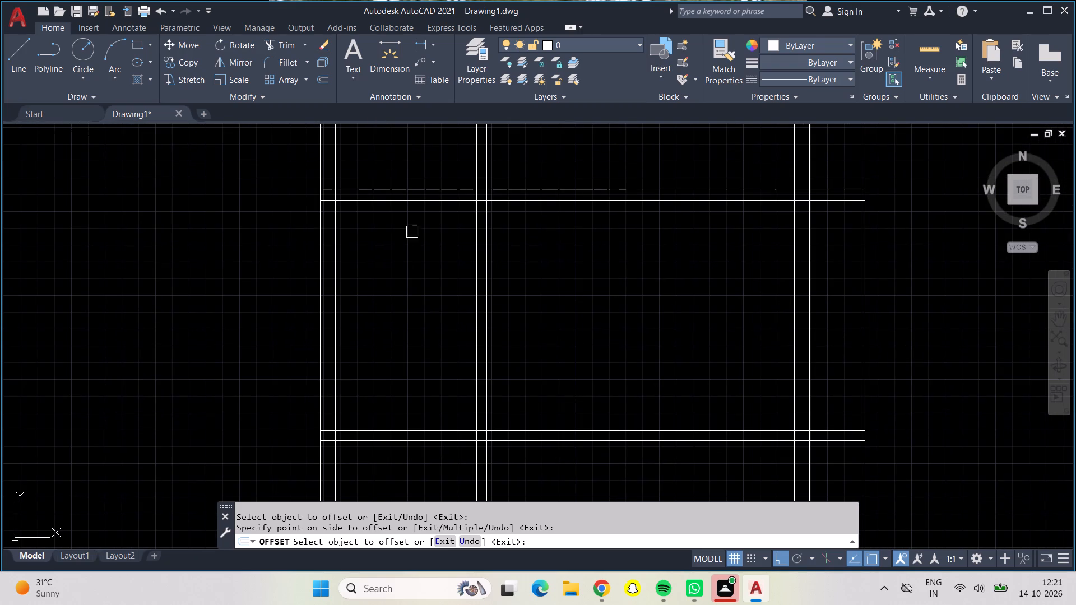
click(286, 45)
drag(403, 308, 404, 307)
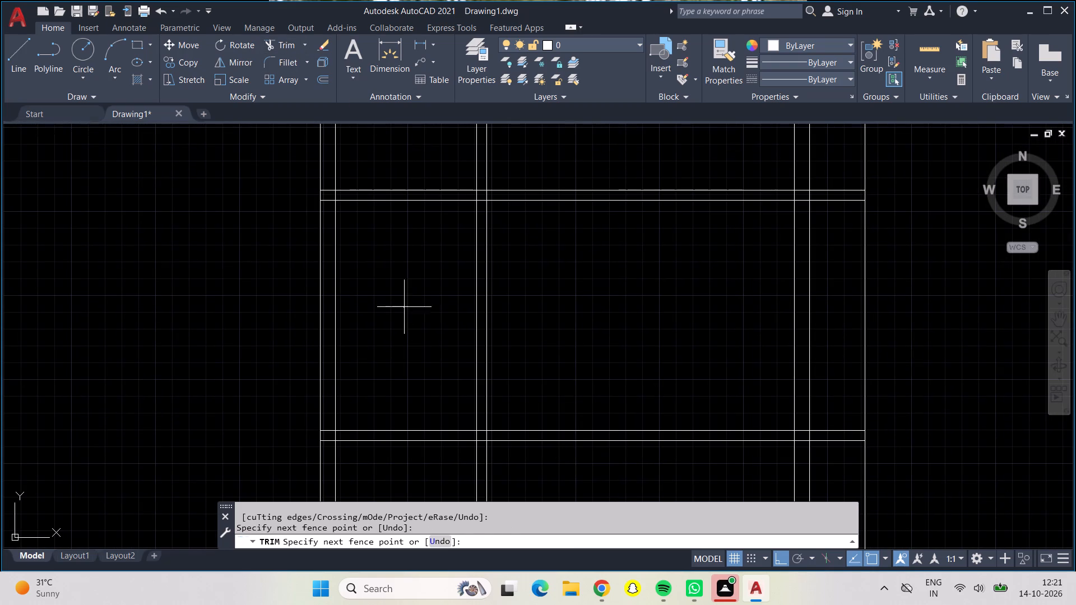
drag(404, 307, 423, 343)
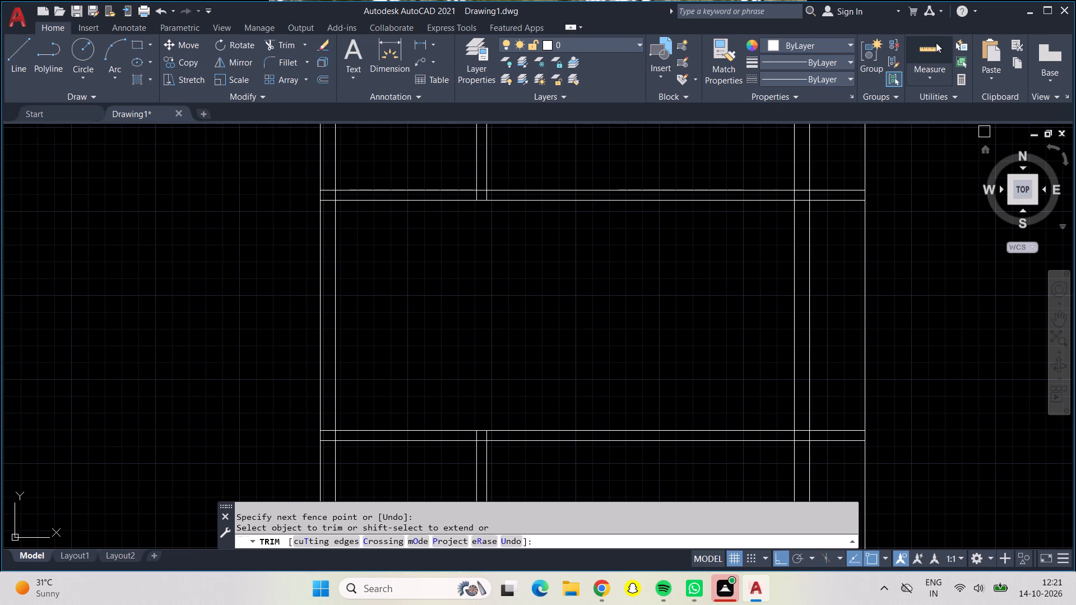
click(792, 280)
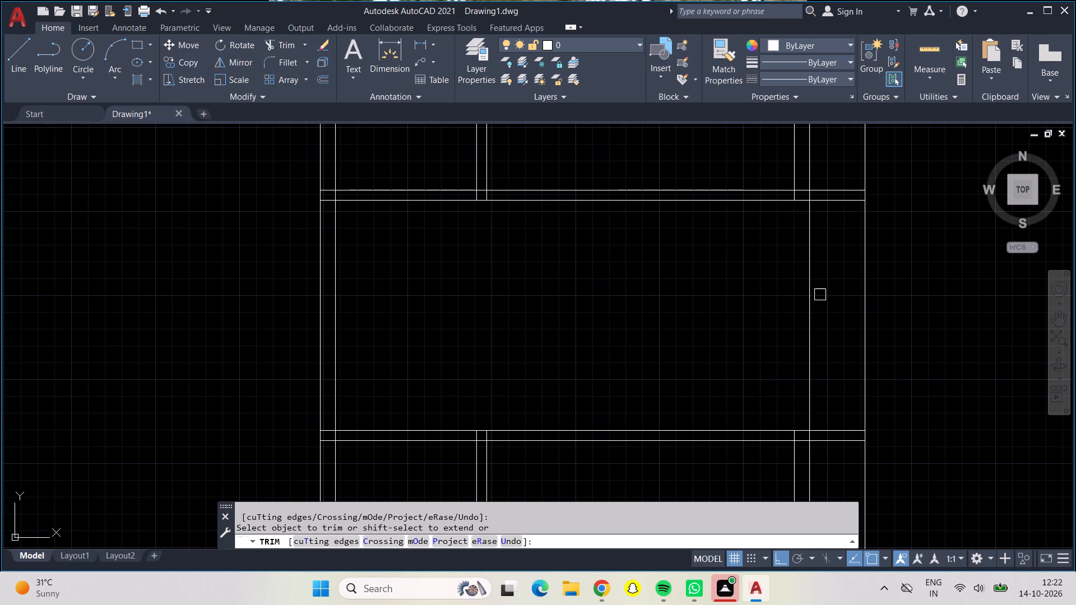
click(811, 294)
Quick-measure the cleared full-width room between the two lower horizontal walls.
click(927, 50)
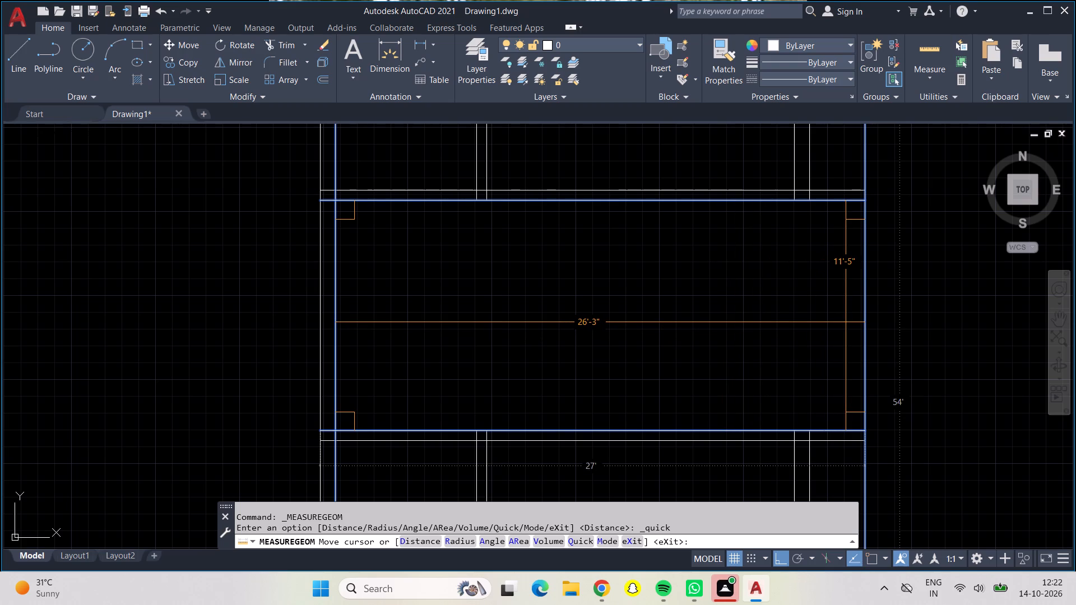
scroll(846, 322, down, 1)
middle_drag(846, 322, 832, 322)
scroll(829, 322, up, 1)
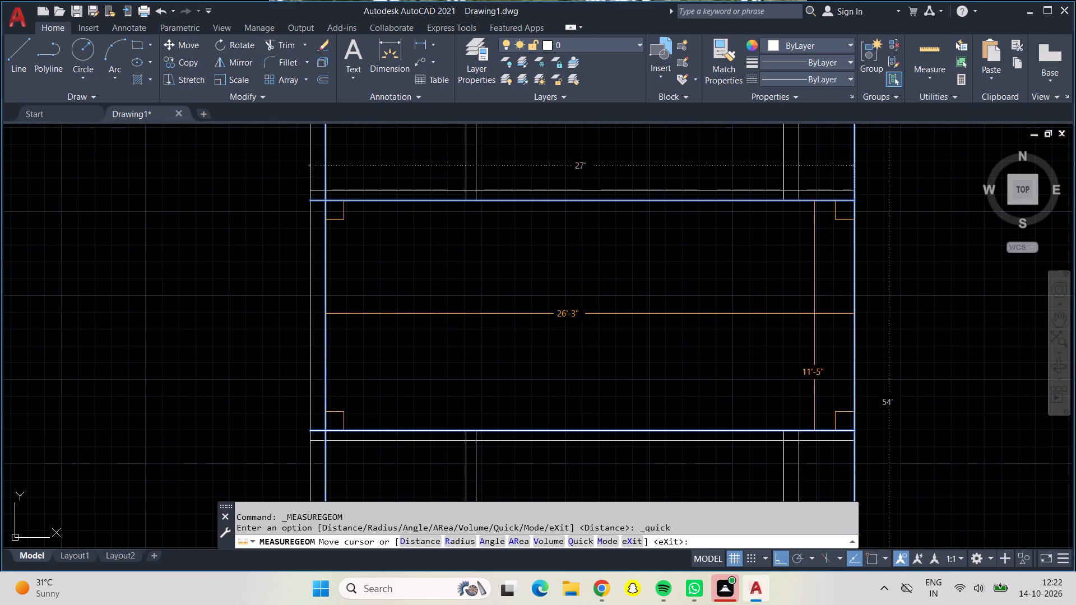
key(Escape)
Offset the right outer wall line 9" inward to give the right wall its thickness.
key(o)
key(Return)
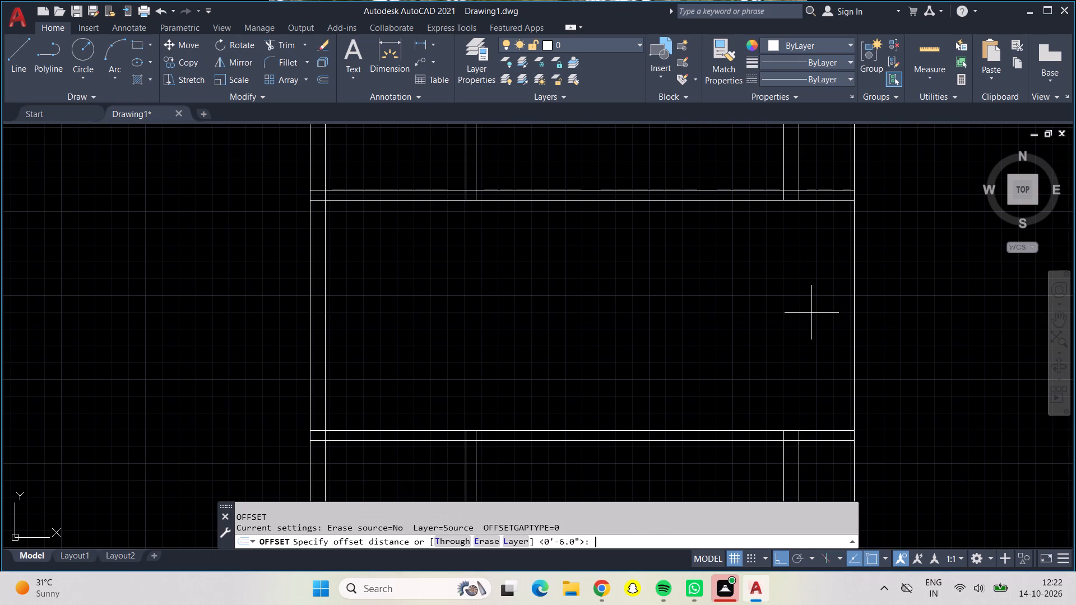
text(9")
key(Return)
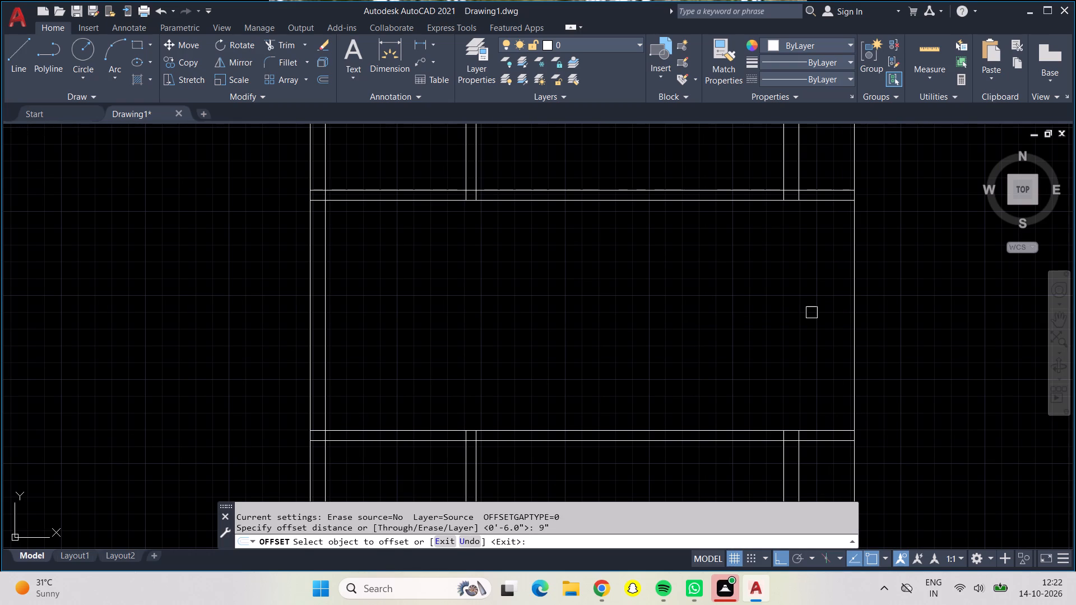
click(852, 370)
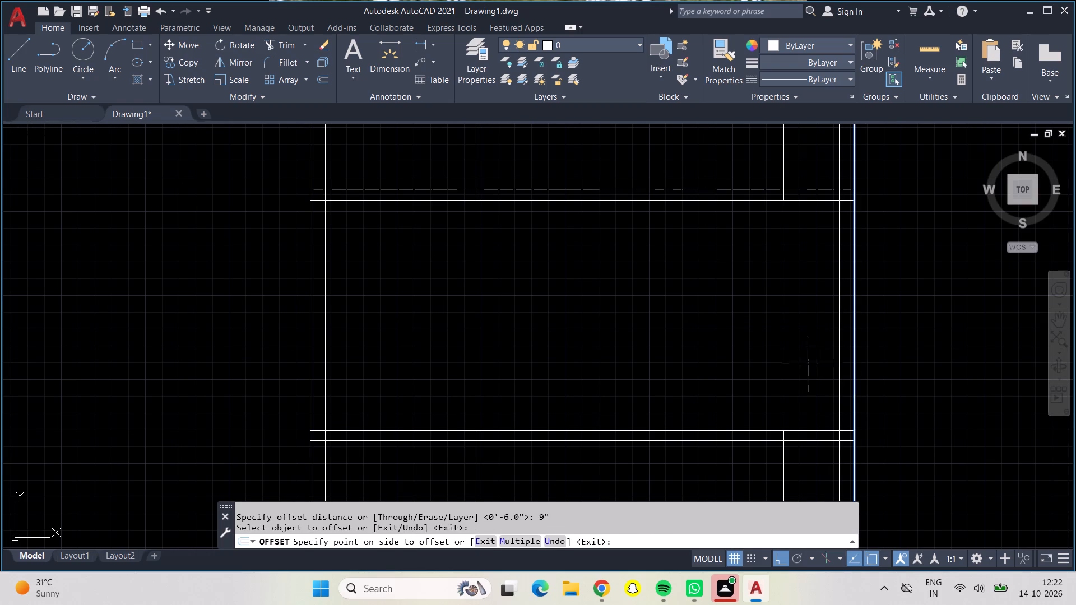
click(807, 365)
Trim the new right inner wall line out of the room row above the full-width room and out of the top strip.
click(280, 47)
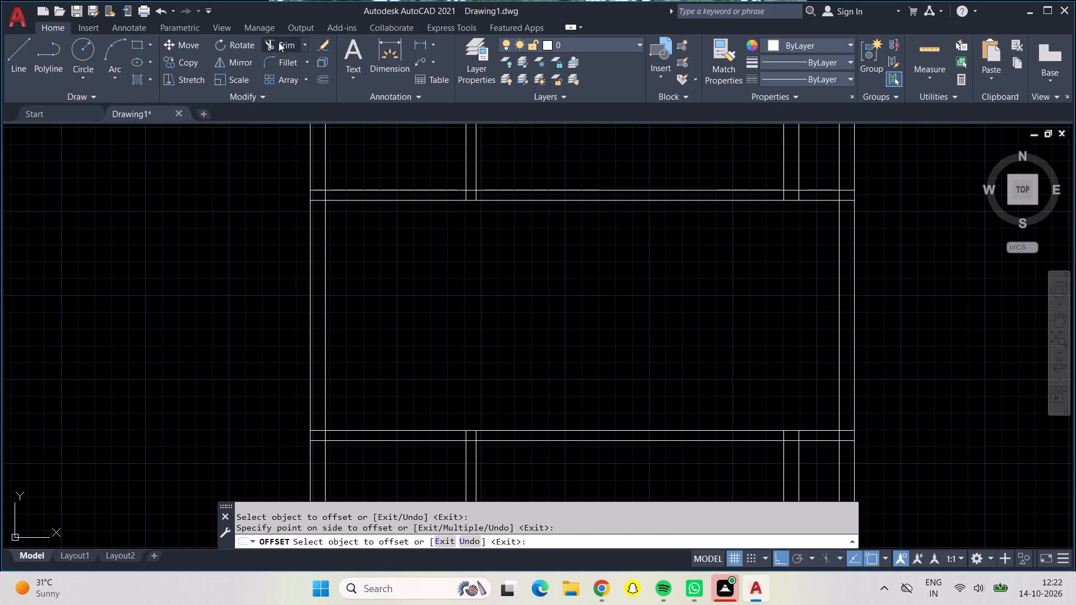
click(836, 160)
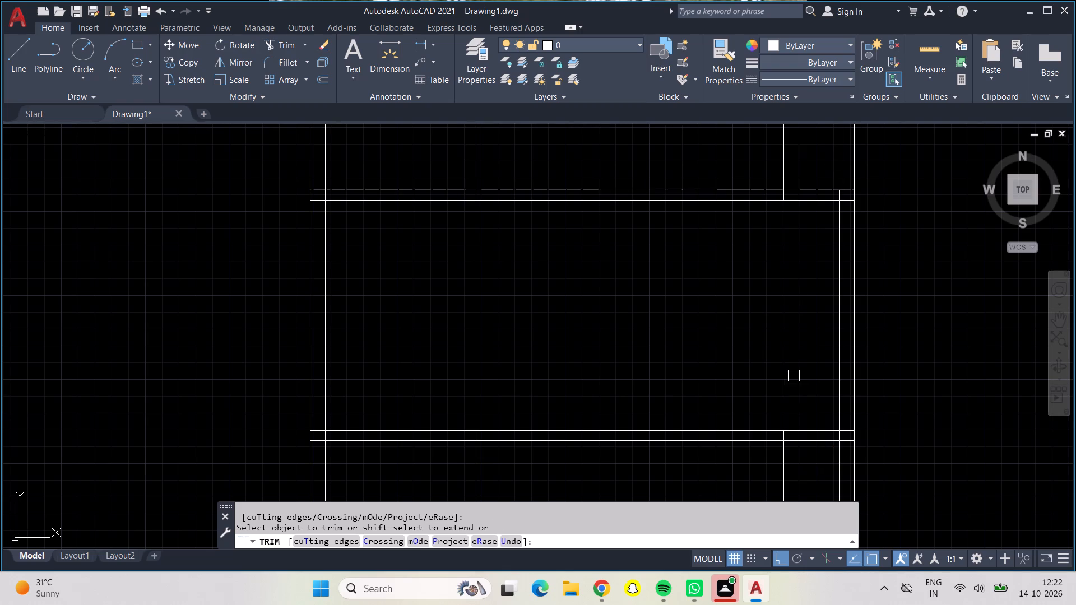
scroll(793, 374, down, 1)
middle_drag(803, 361, 685, 543)
scroll(709, 255, up, 2)
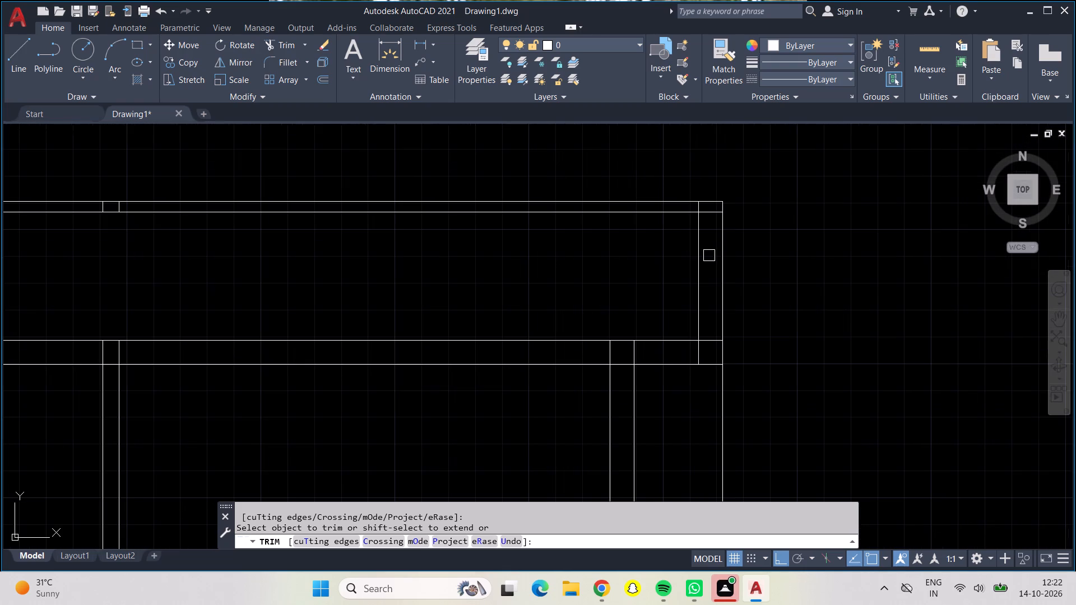
click(697, 266)
Quick-measure the full-width room between the two lower horizontal walls.
scroll(697, 266, down, 3)
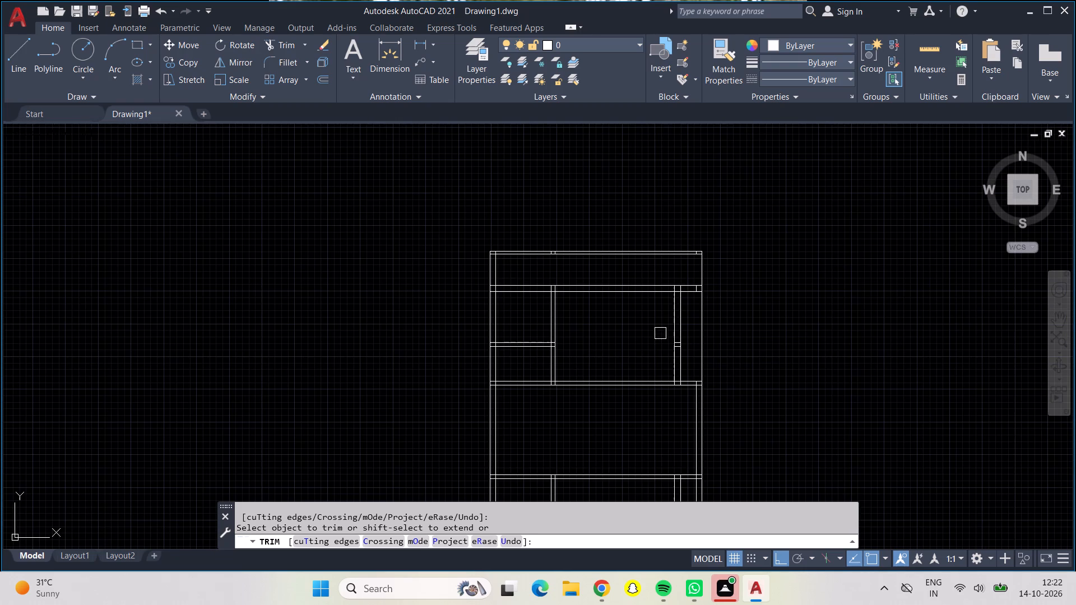
middle_drag(659, 334, 687, 177)
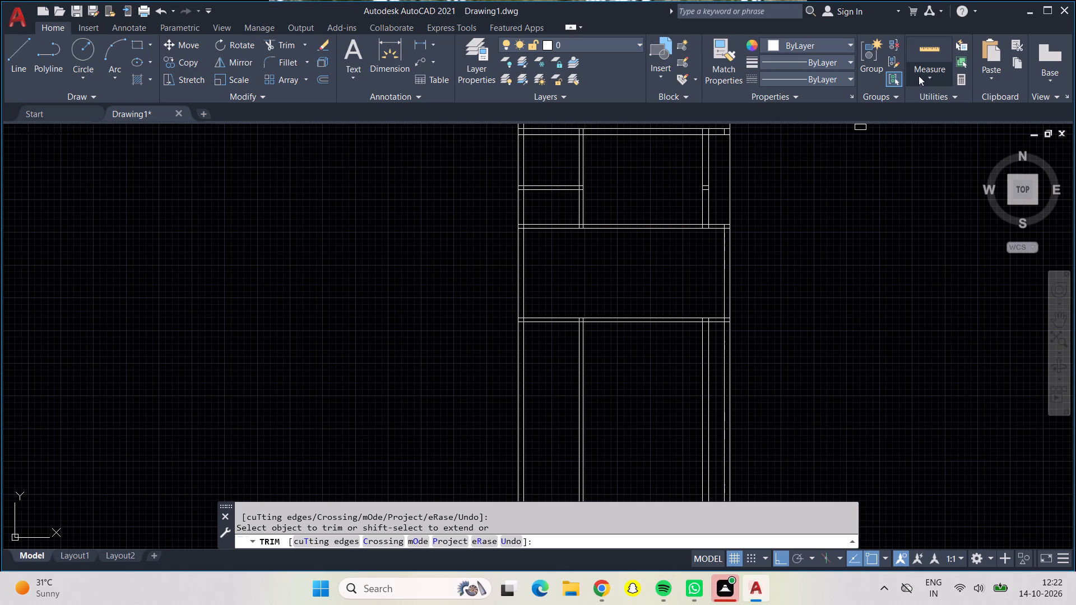
click(930, 53)
scroll(588, 268, up, 2)
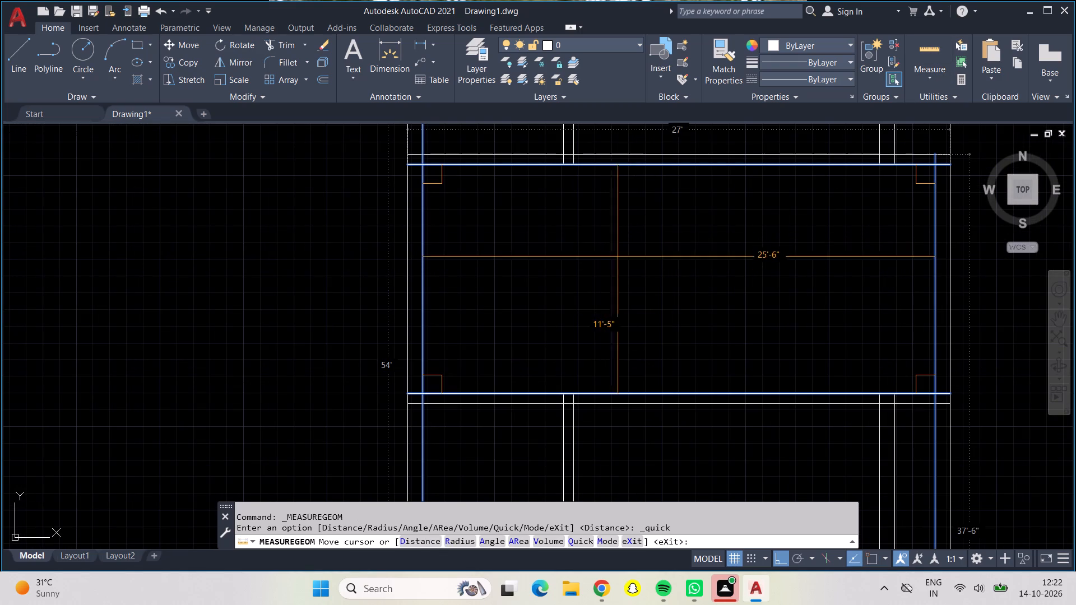
scroll(649, 245, down, 1)
scroll(649, 245, up, 1)
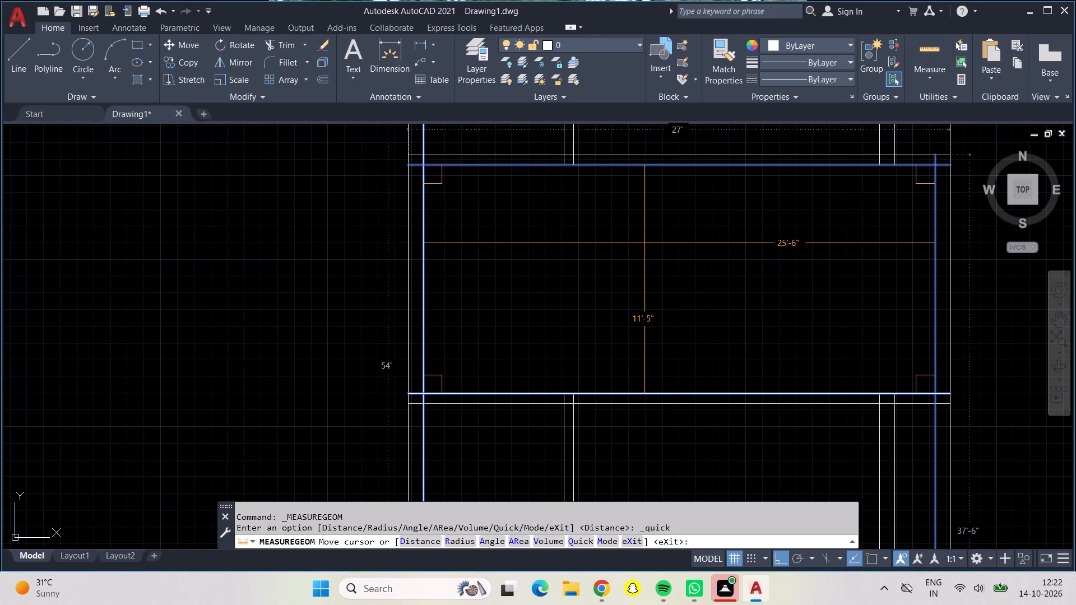
key(Return)
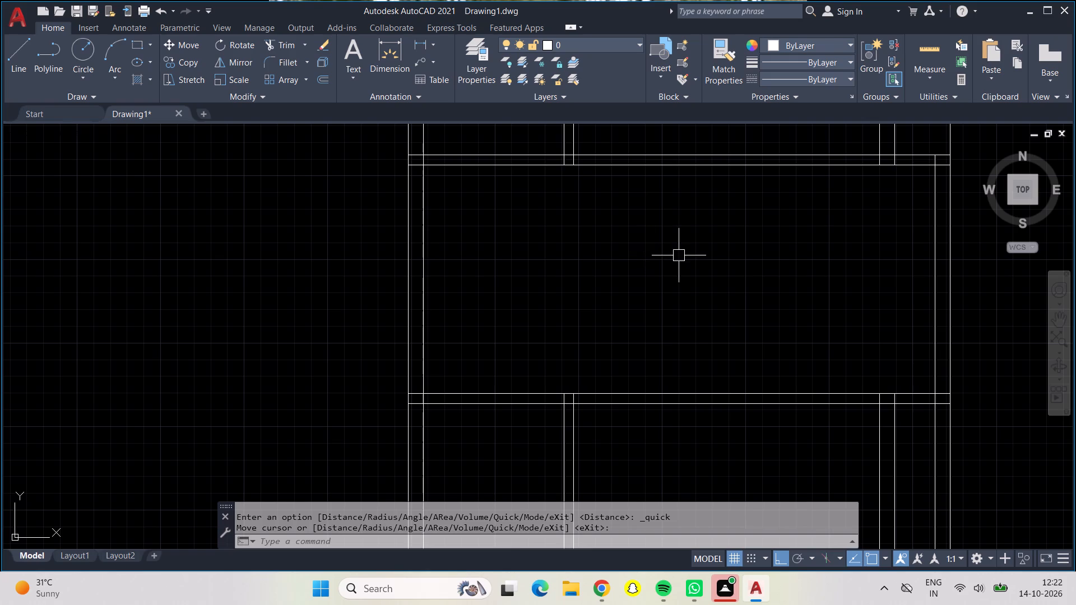
Trim the overlapping lines at the top wall's left corner and the left partition stubs inside the top wall.
scroll(681, 255, down, 1)
middle_drag(683, 244, 703, 511)
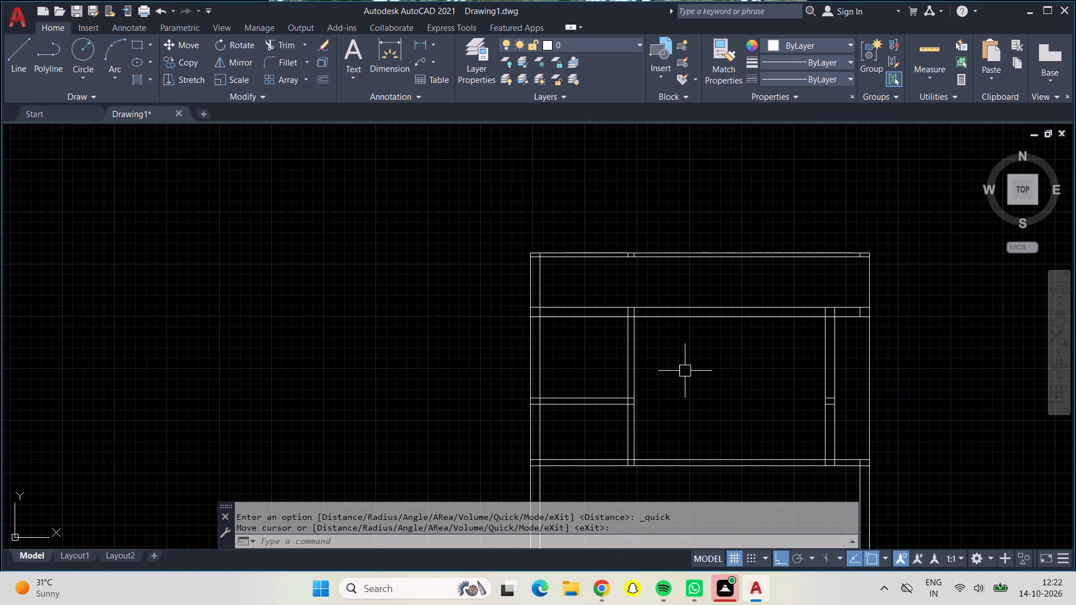
scroll(685, 371, up, 1)
middle_drag(685, 371, 520, 337)
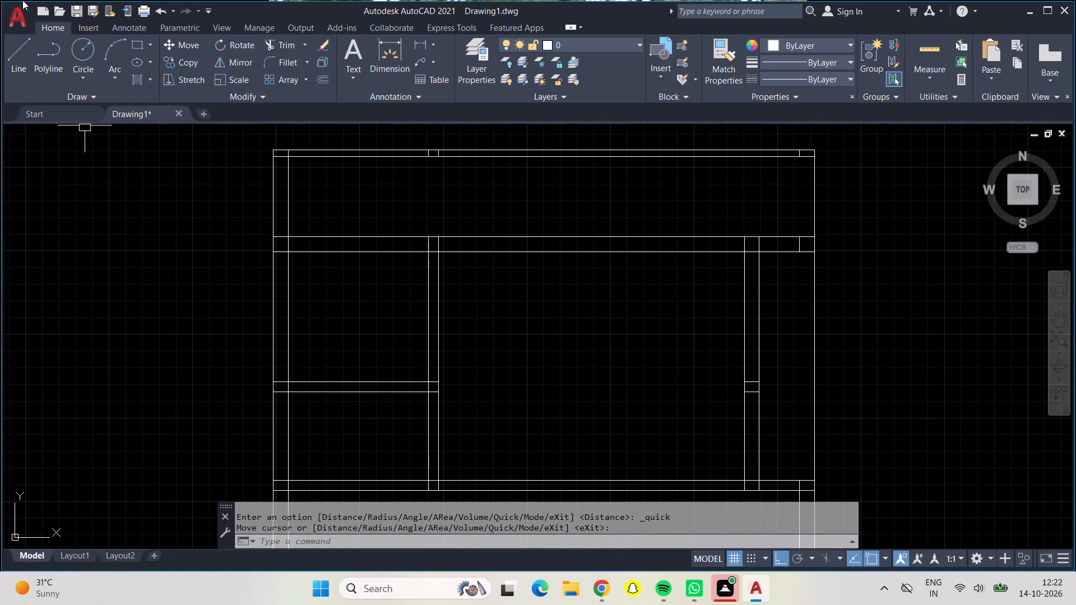
click(279, 47)
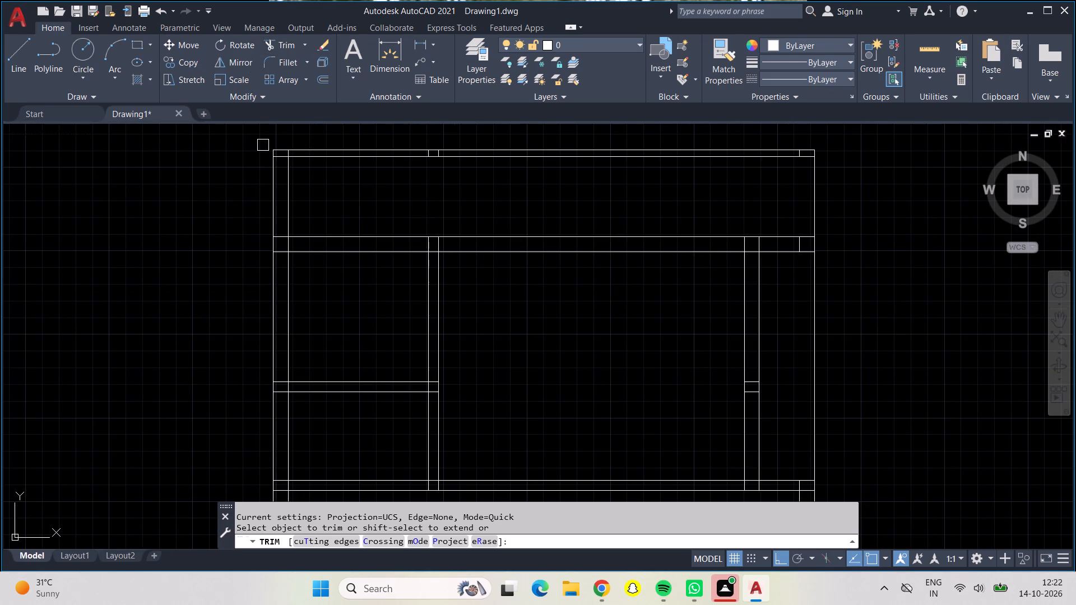
scroll(278, 156, up, 4)
scroll(278, 156, down, 1)
click(282, 163)
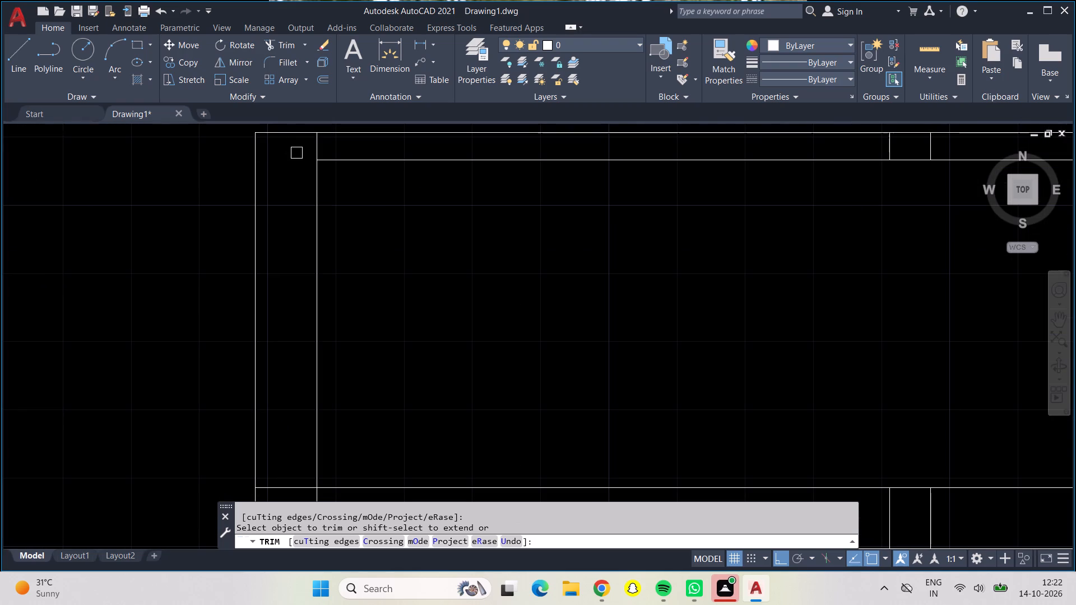
click(313, 147)
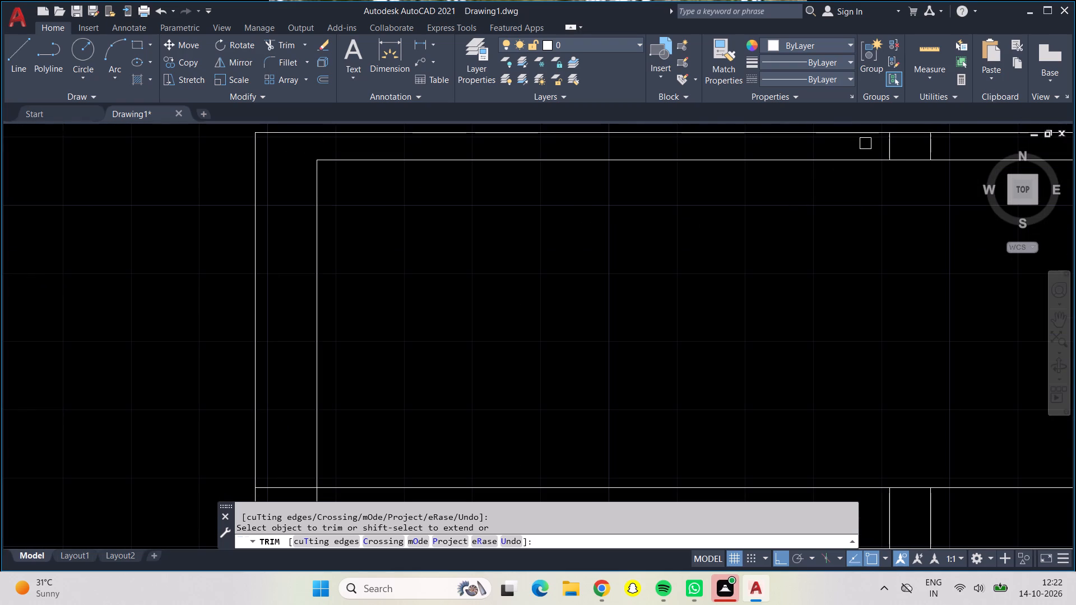
click(932, 151)
click(892, 144)
Trim the crossing lines where the horizontal wall below the top strip meets the left outer wall.
scroll(892, 144, down, 2)
scroll(892, 144, up, 1)
scroll(894, 184, down, 1)
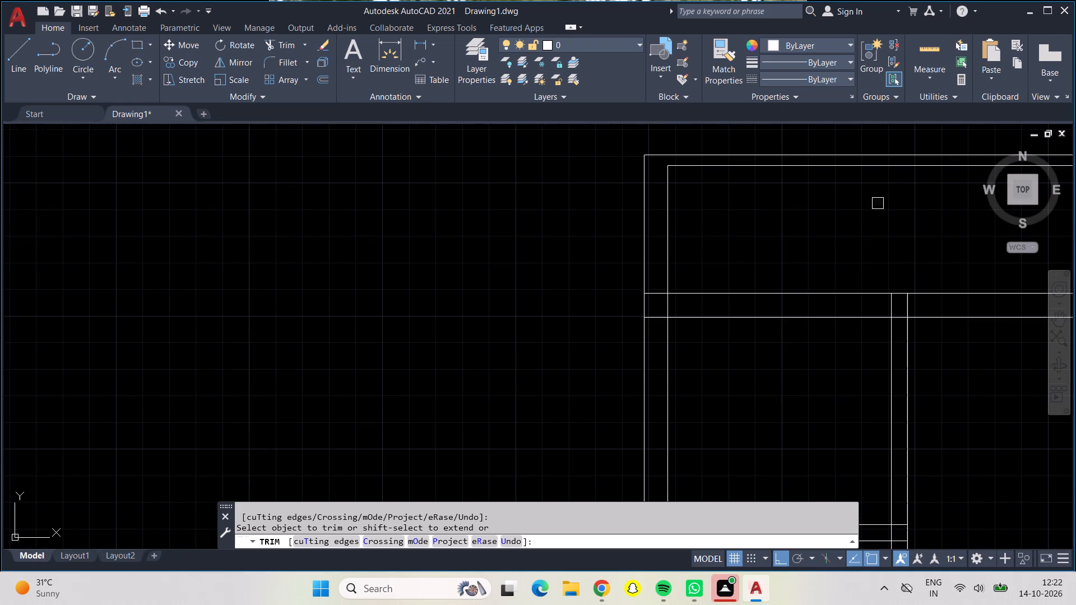
scroll(662, 301, up, 5)
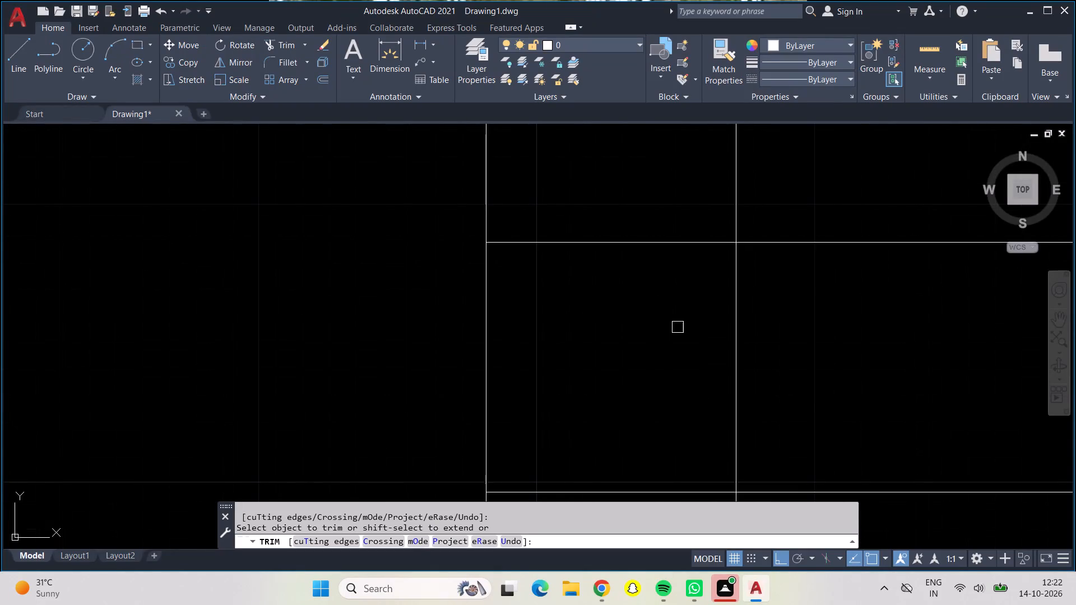
middle_drag(678, 327, 674, 267)
scroll(674, 267, up, 1)
scroll(656, 203, down, 1)
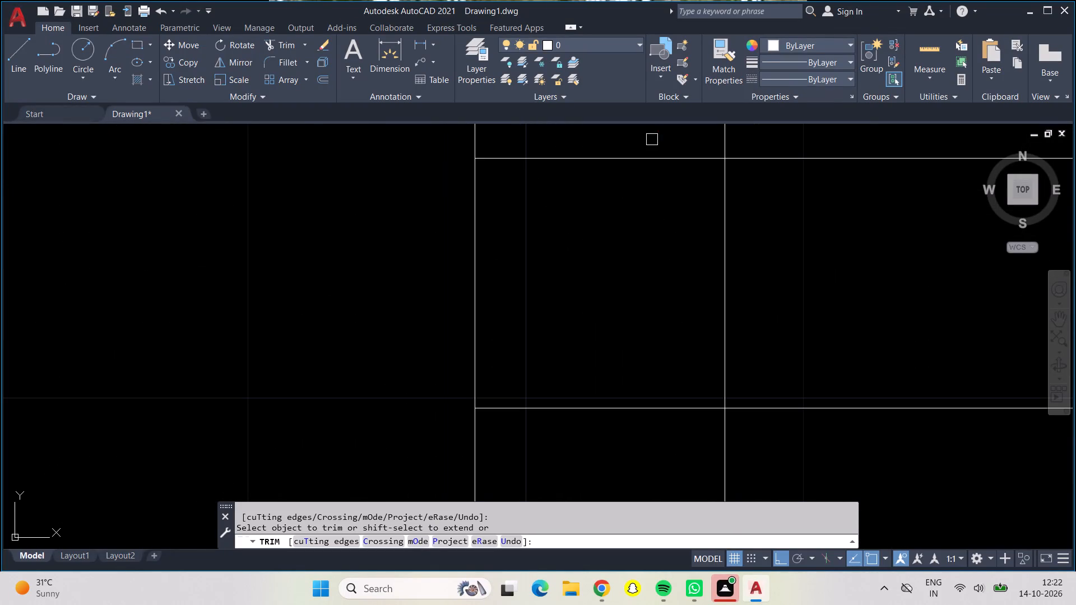
drag(652, 139, 680, 366)
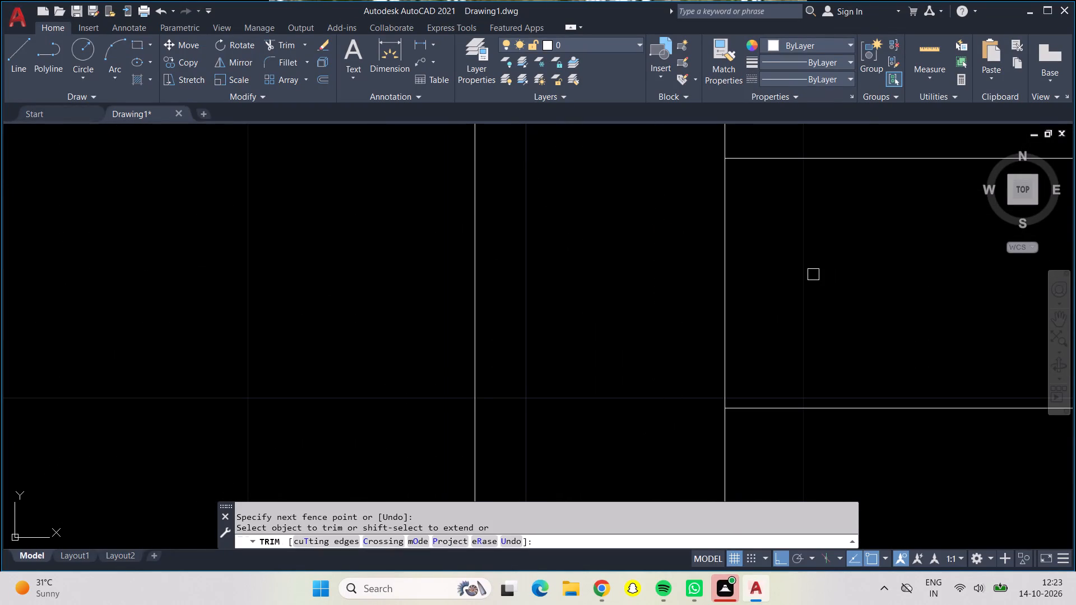
drag(813, 274, 667, 324)
Trim the crossing lines where the left partition meets the horizontal wall below the top strip.
scroll(665, 323, down, 3)
scroll(677, 338, up, 1)
scroll(678, 339, down, 1)
scroll(884, 419, down, 1)
middle_drag(879, 419, 352, 411)
scroll(616, 352, up, 5)
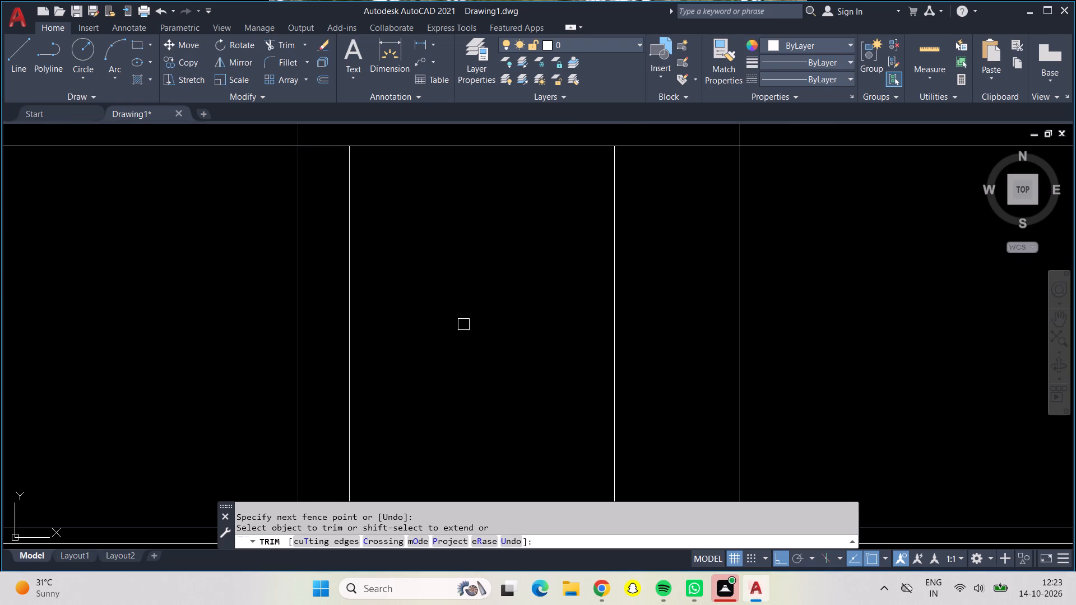
scroll(463, 324, down, 2)
middle_drag(463, 324, 477, 272)
scroll(477, 272, up, 1)
drag(388, 282, 512, 267)
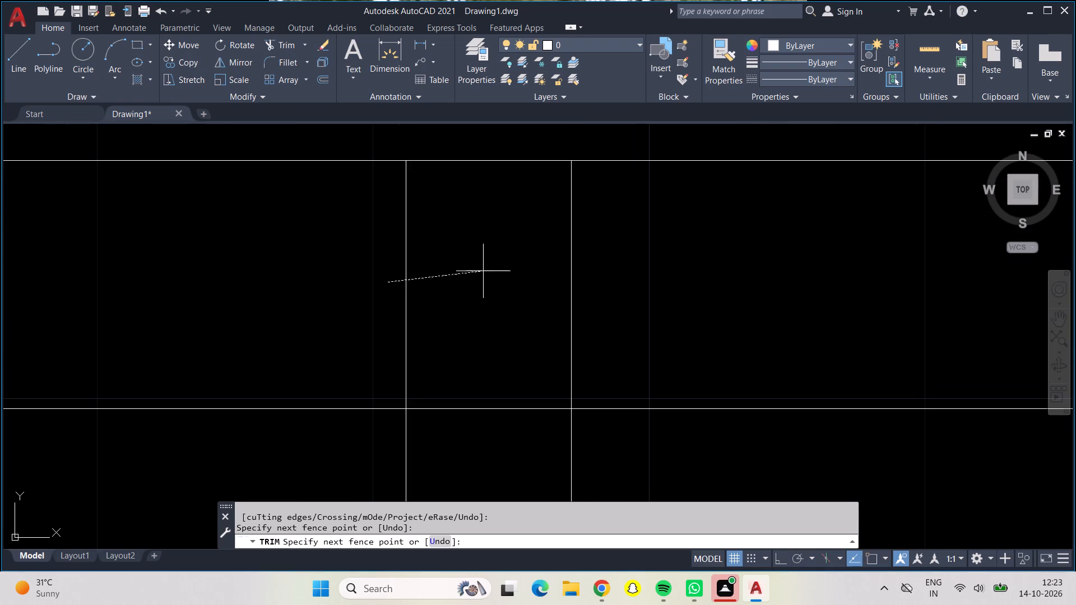
drag(512, 267, 612, 316)
Trim the crossing lines where the right double wall meets the horizontal wall below the top strip.
scroll(604, 319, down, 5)
middle_drag(729, 397, 211, 382)
scroll(586, 308, up, 4)
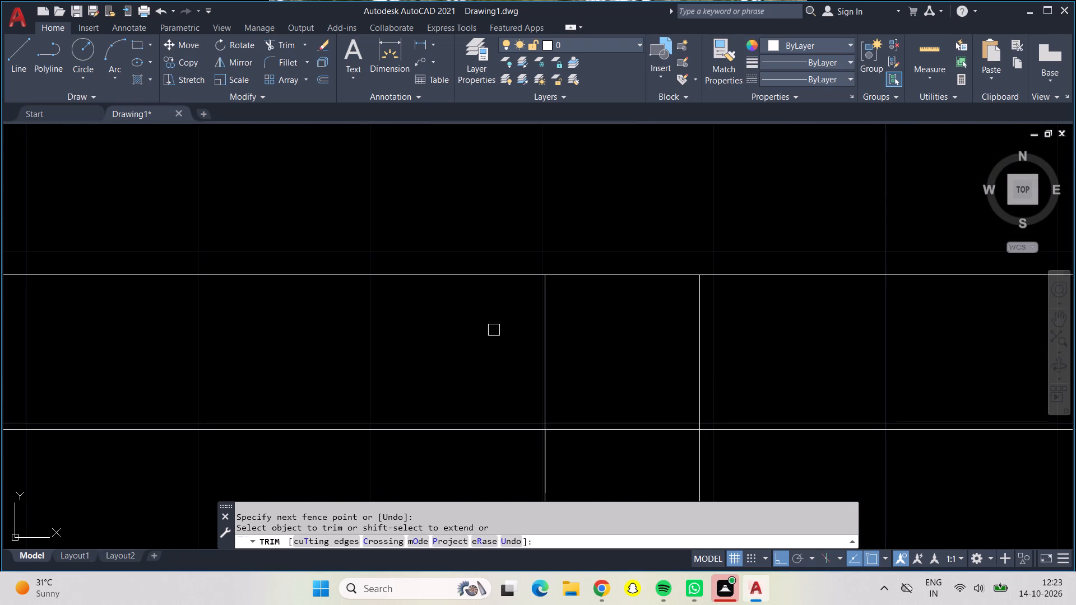
drag(483, 333, 820, 327)
Trim the leftover right inner wall stubs from the horizontal wall below the top strip and from the top wall.
scroll(809, 327, up, 1)
scroll(808, 328, down, 3)
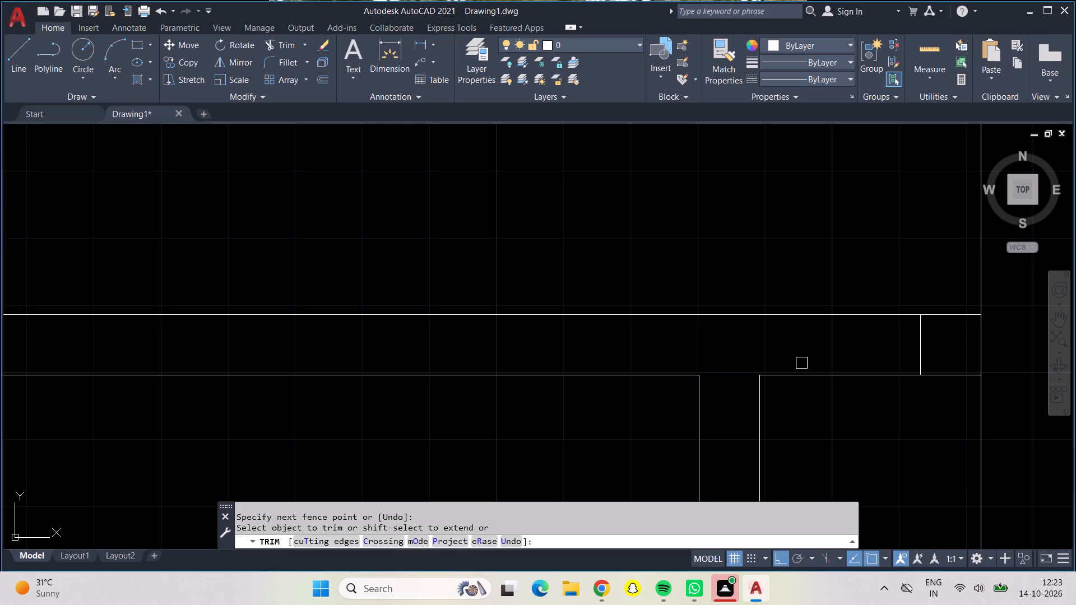
middle_drag(832, 434, 645, 438)
scroll(832, 434, down, 1)
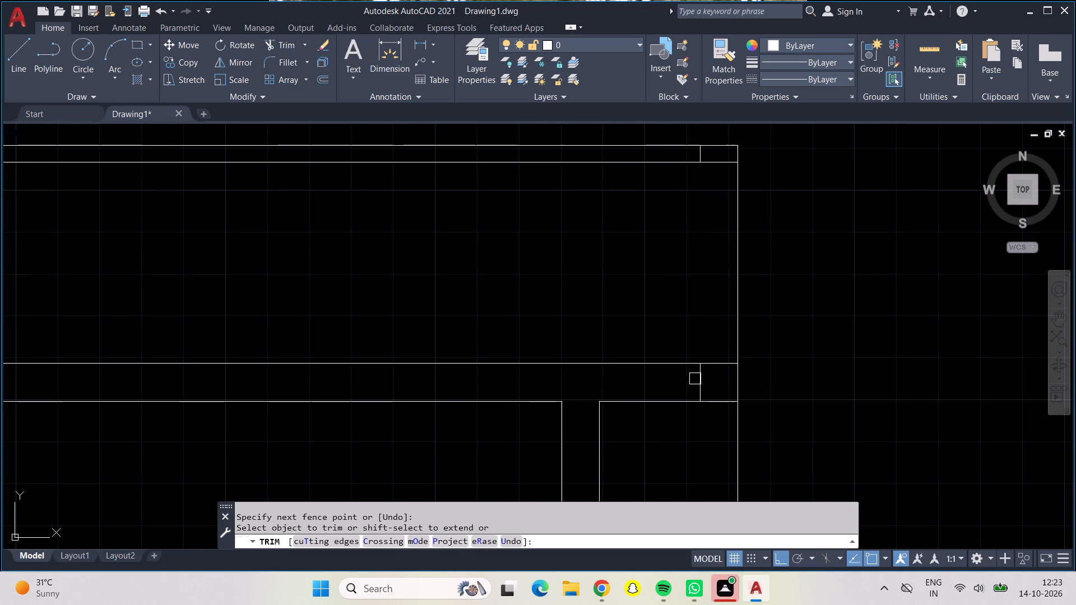
click(702, 381)
scroll(695, 150, up, 3)
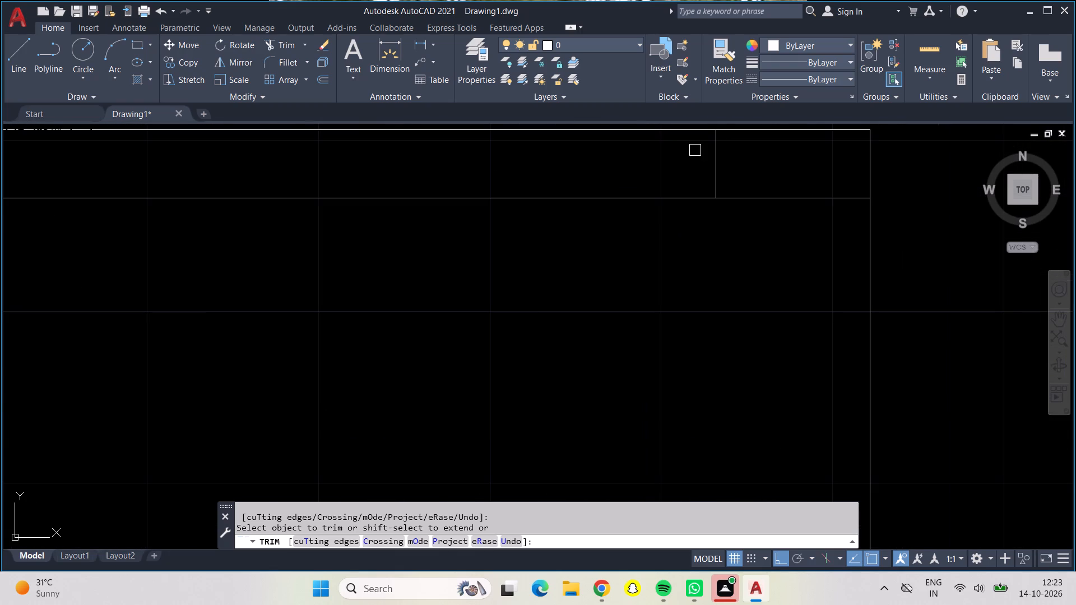
click(708, 173)
scroll(739, 169, down, 2)
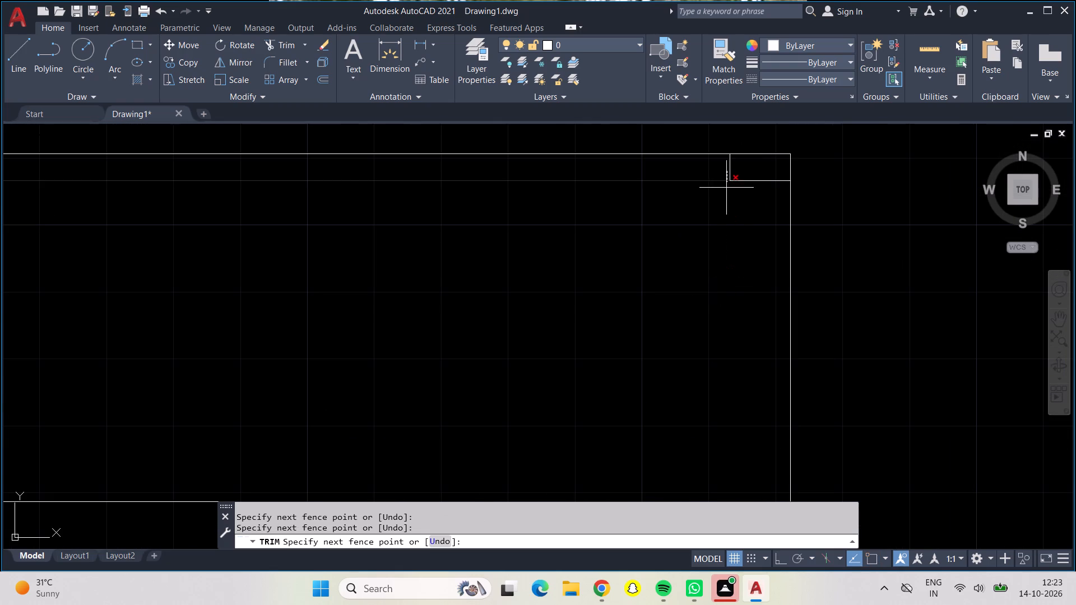
click(739, 166)
Trim the two short horizontal line stubs from inside the right double wall.
scroll(717, 256, down, 3)
middle_drag(713, 277, 693, 192)
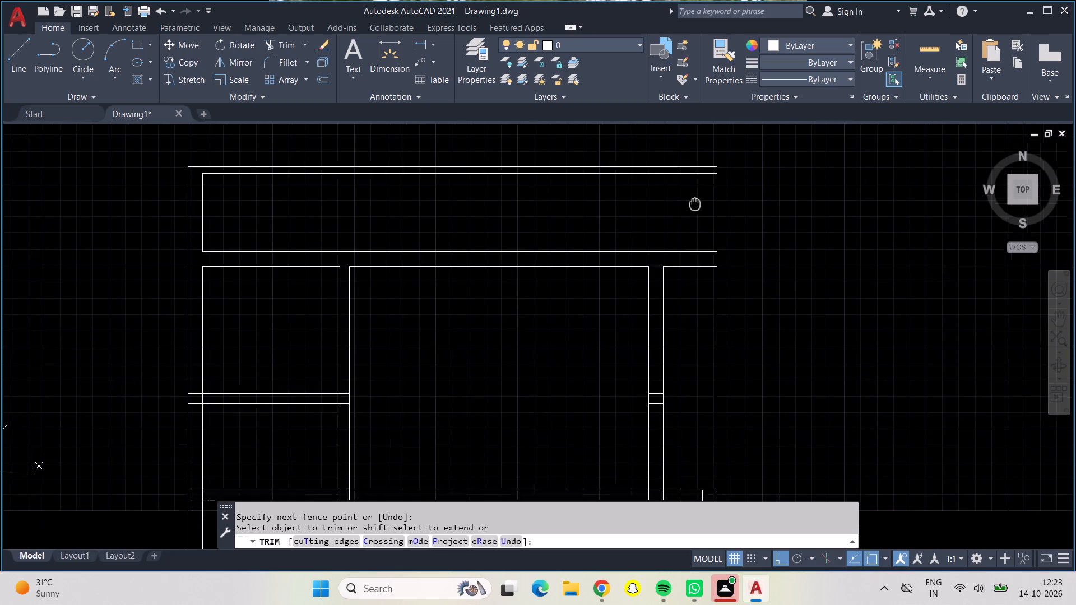
middle_drag(693, 192, 687, 146)
scroll(644, 352, up, 4)
drag(654, 189, 644, 327)
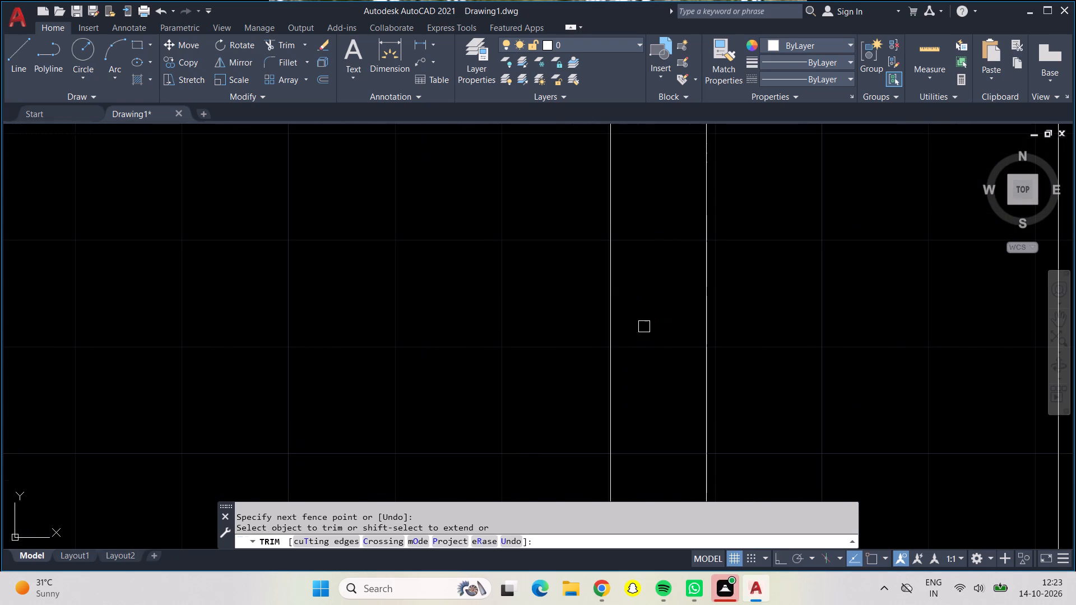
Trim the crossing lines at the upper right corner of the full-width room, where its upper wall meets the right outer wall.
scroll(648, 325, down, 1)
scroll(650, 325, up, 1)
scroll(655, 330, down, 1)
scroll(710, 352, down, 2)
middle_drag(710, 353, 630, 226)
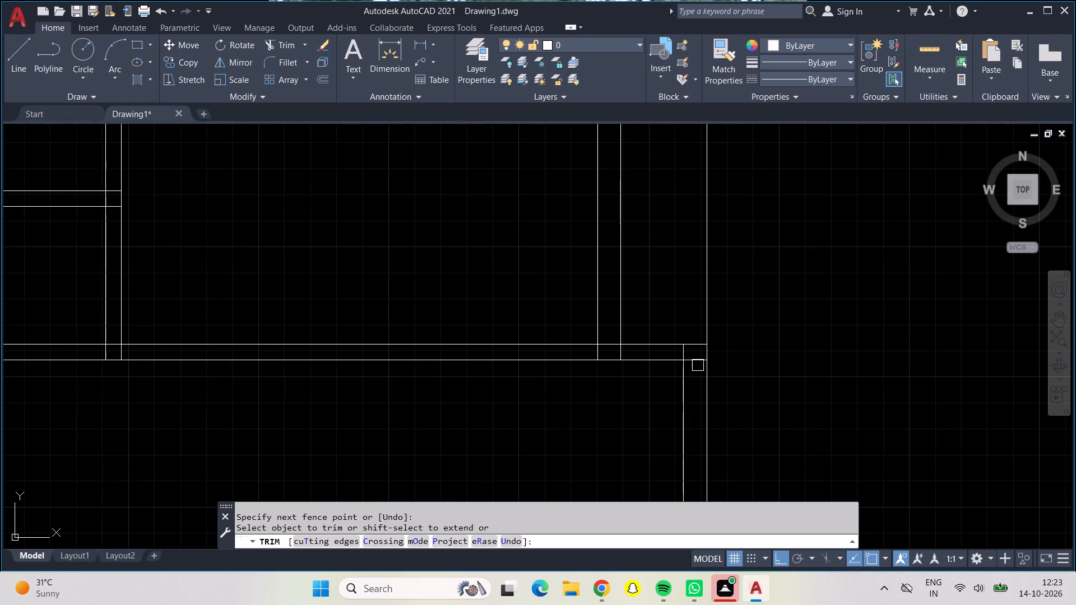
scroll(697, 365, up, 5)
drag(540, 262, 652, 373)
Trim the crossing lines where the right double wall meets the full-width room's upper wall.
scroll(650, 371, down, 1)
scroll(649, 373, up, 1)
scroll(649, 373, down, 1)
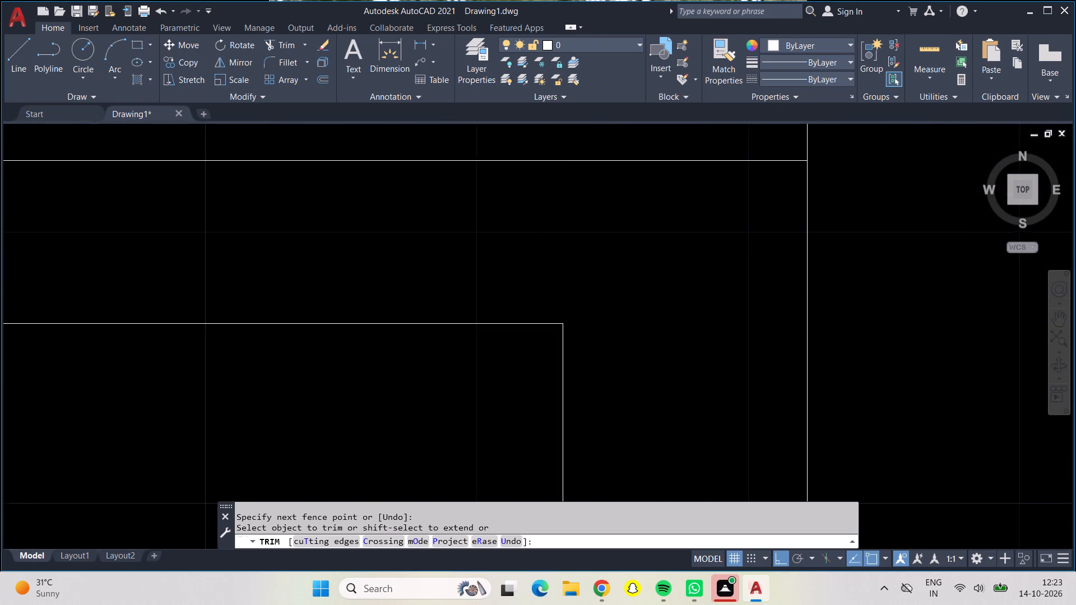
scroll(648, 374, down, 1)
scroll(284, 297, up, 2)
drag(207, 341, 283, 296)
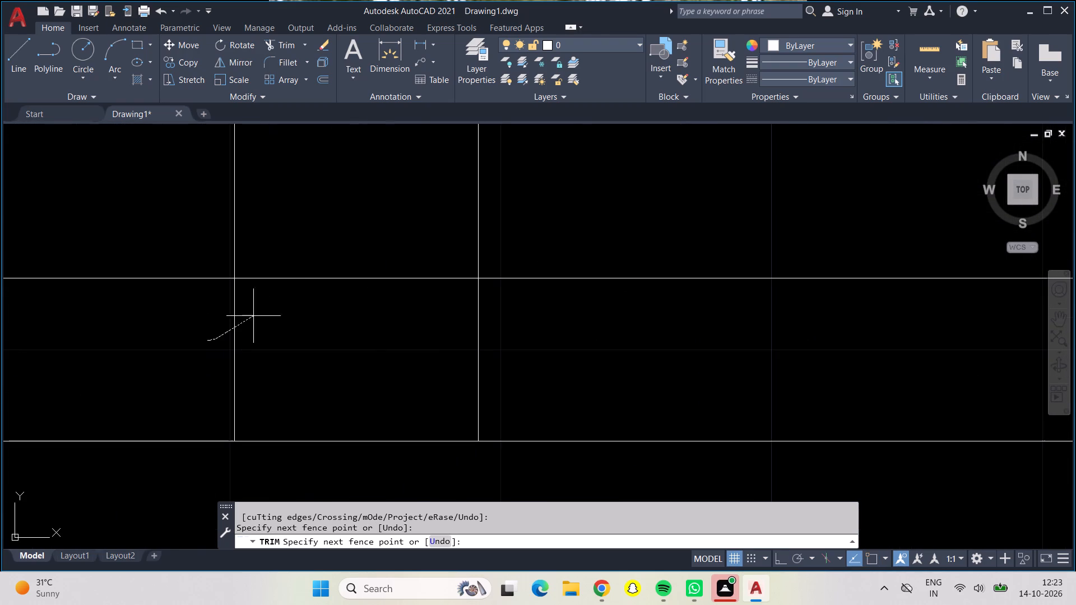
drag(283, 296, 578, 365)
Trim the crossing lines where the left partition meets the full-width room's upper wall.
scroll(572, 375, down, 4)
scroll(518, 388, down, 2)
scroll(518, 388, up, 1)
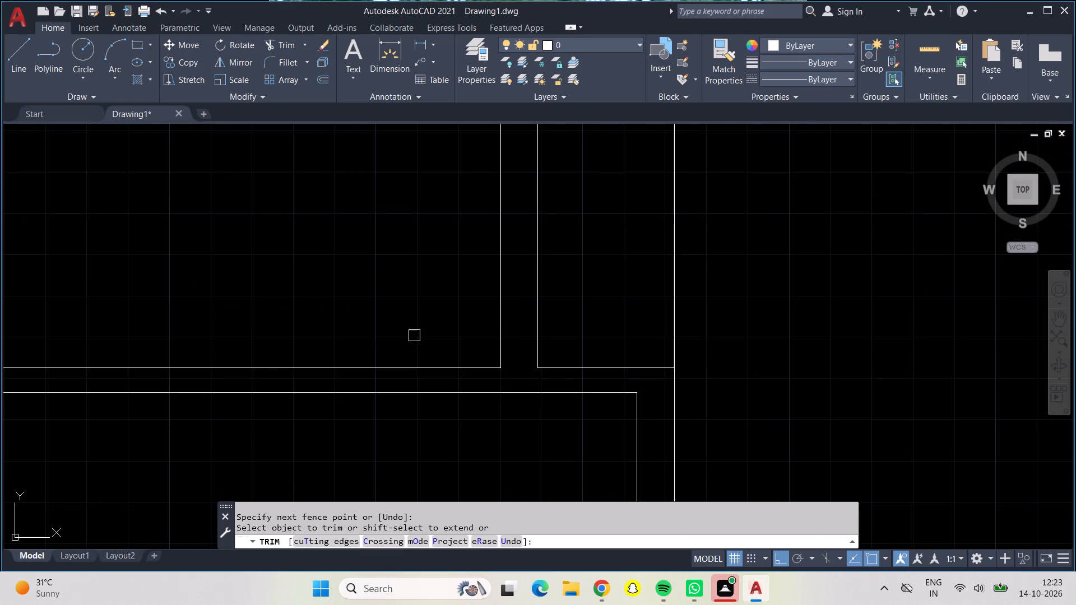
scroll(414, 336, down, 1)
middle_drag(414, 336, 913, 331)
scroll(479, 353, up, 1)
scroll(479, 353, down, 1)
scroll(479, 353, up, 4)
drag(446, 391, 627, 392)
scroll(624, 392, up, 1)
scroll(623, 392, down, 1)
scroll(620, 393, up, 1)
scroll(617, 395, down, 1)
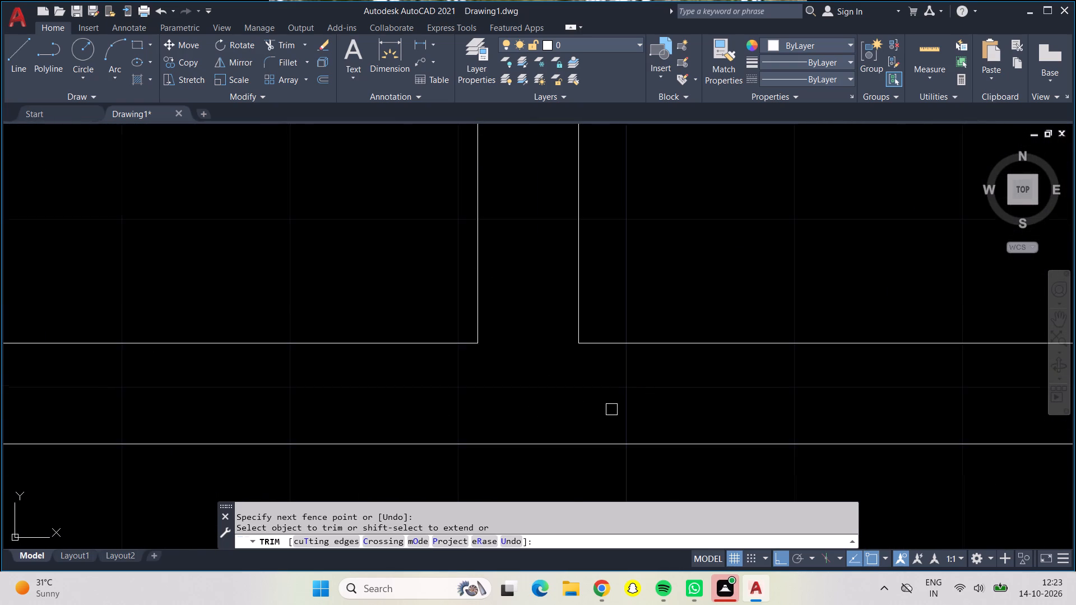
Trim the crossing lines where the left outer wall meets the full-width room's upper wall.
scroll(565, 395, down, 4)
scroll(323, 397, up, 1)
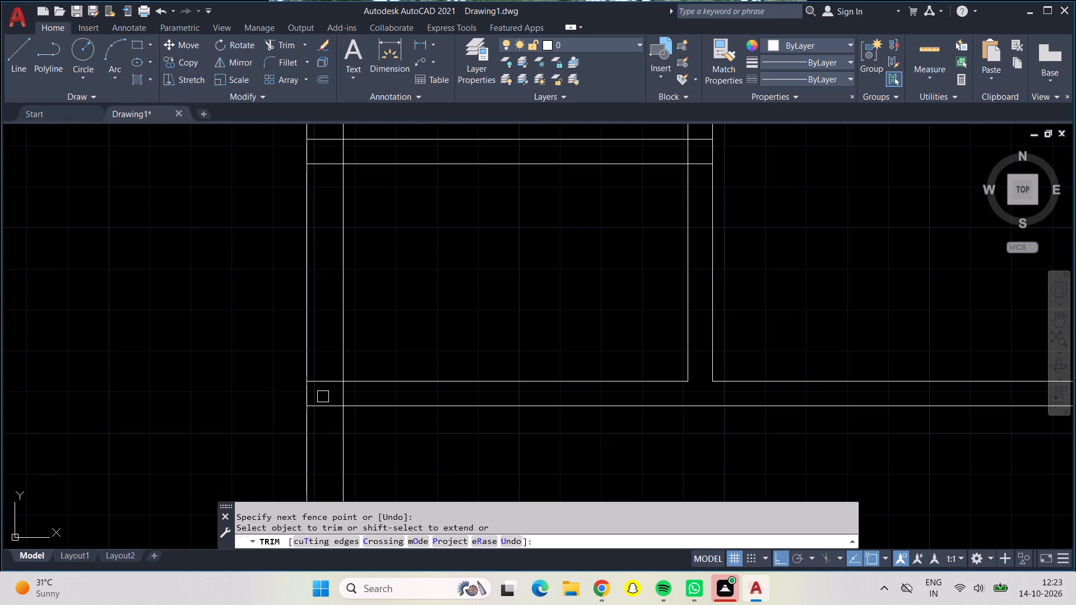
scroll(323, 397, down, 1)
scroll(323, 397, up, 3)
drag(334, 296, 347, 422)
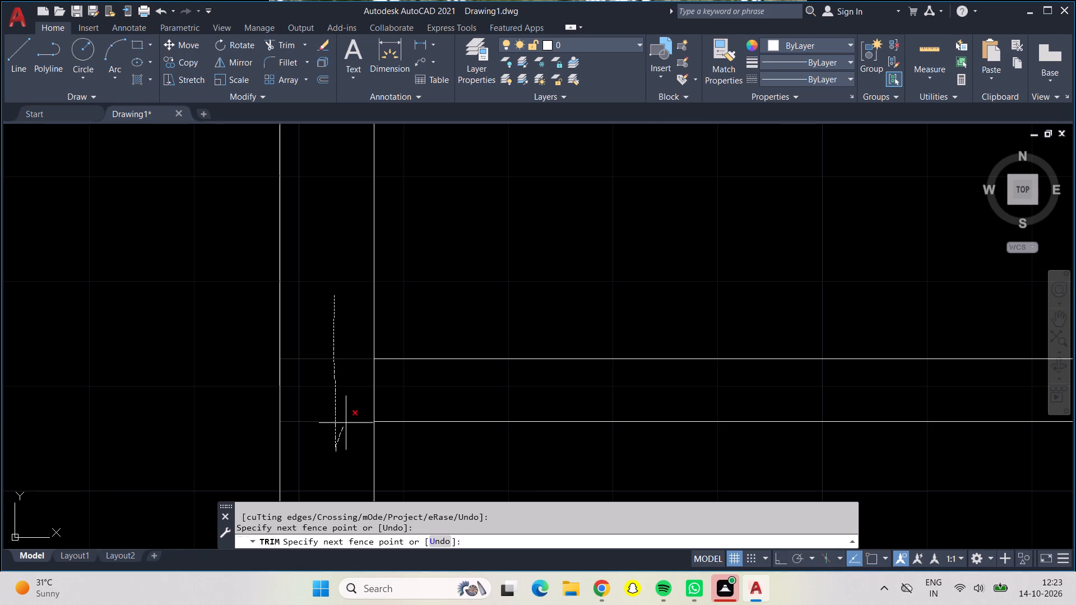
drag(347, 422, 396, 405)
Trim both ends of the partition between the two small left rooms, at the left outer wall and the left partition.
scroll(399, 402, down, 4)
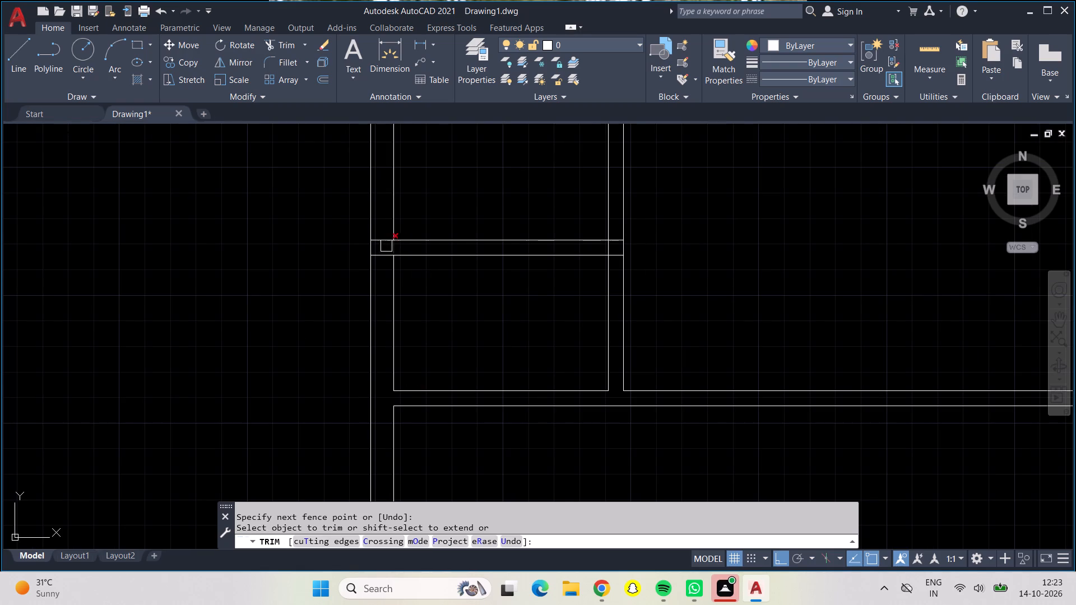
scroll(386, 246, down, 1)
scroll(386, 246, up, 5)
drag(379, 166, 452, 264)
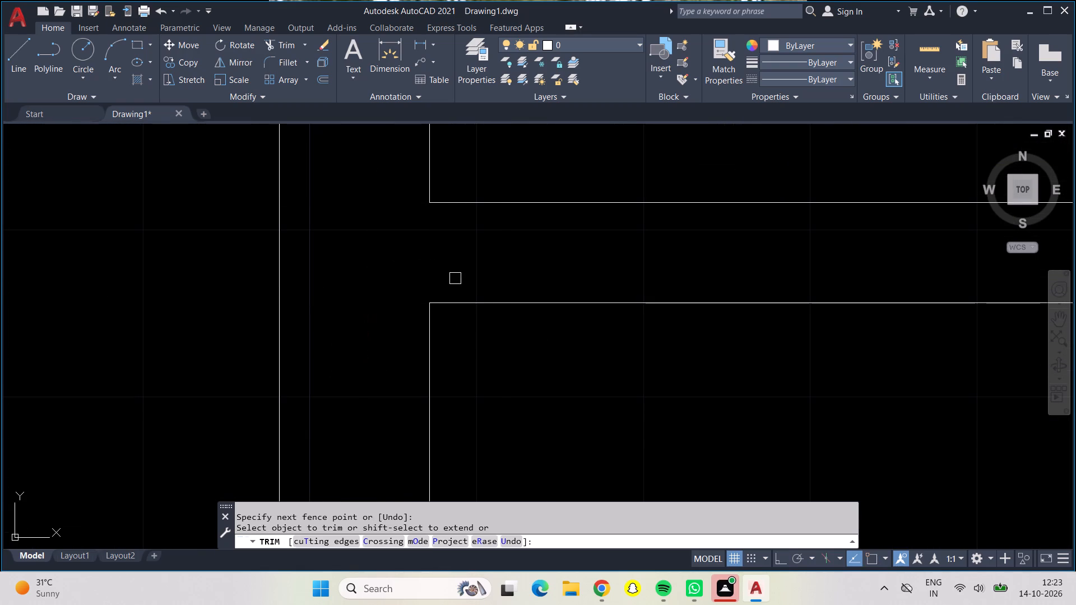
scroll(457, 283, down, 4)
scroll(681, 274, up, 2)
scroll(681, 274, down, 1)
scroll(681, 274, up, 3)
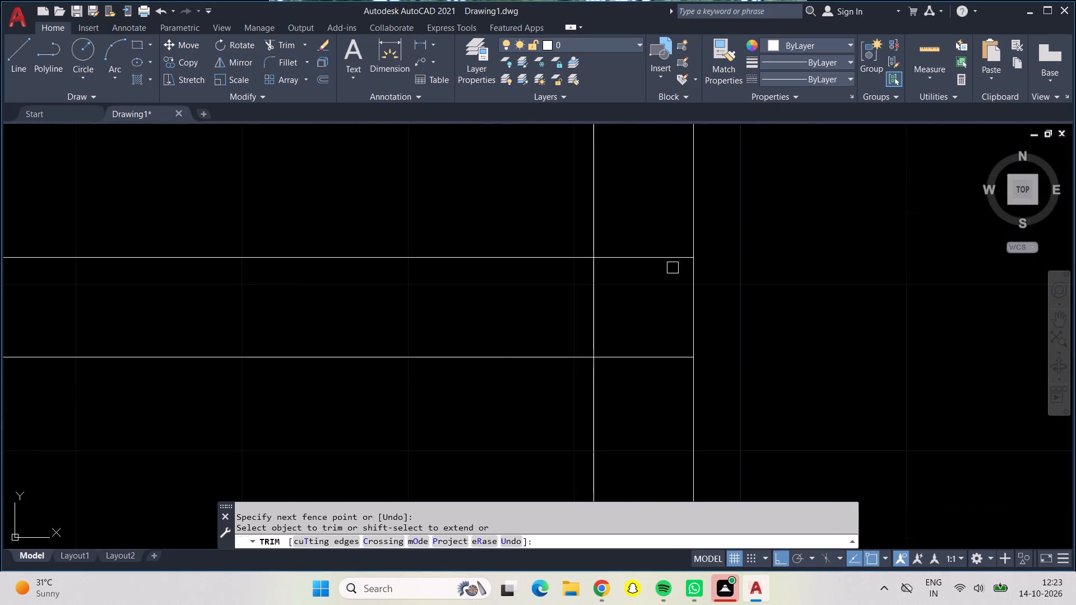
drag(653, 239, 581, 327)
Trim the crossing lines where the left outer wall meets the full-width room's lower wall.
scroll(580, 327, down, 5)
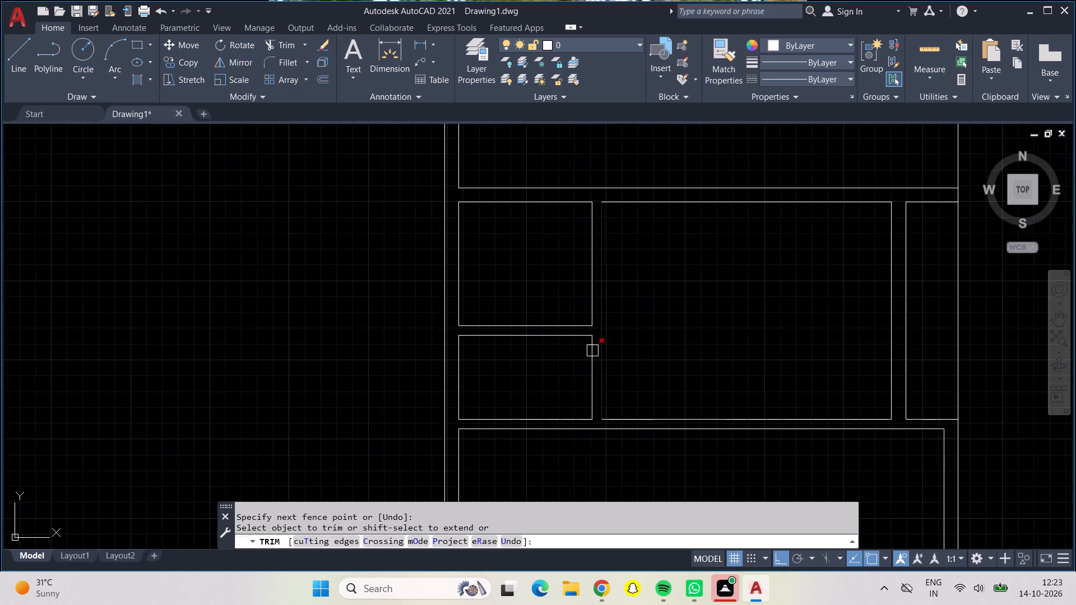
scroll(588, 361, down, 1)
middle_drag(568, 367, 559, 171)
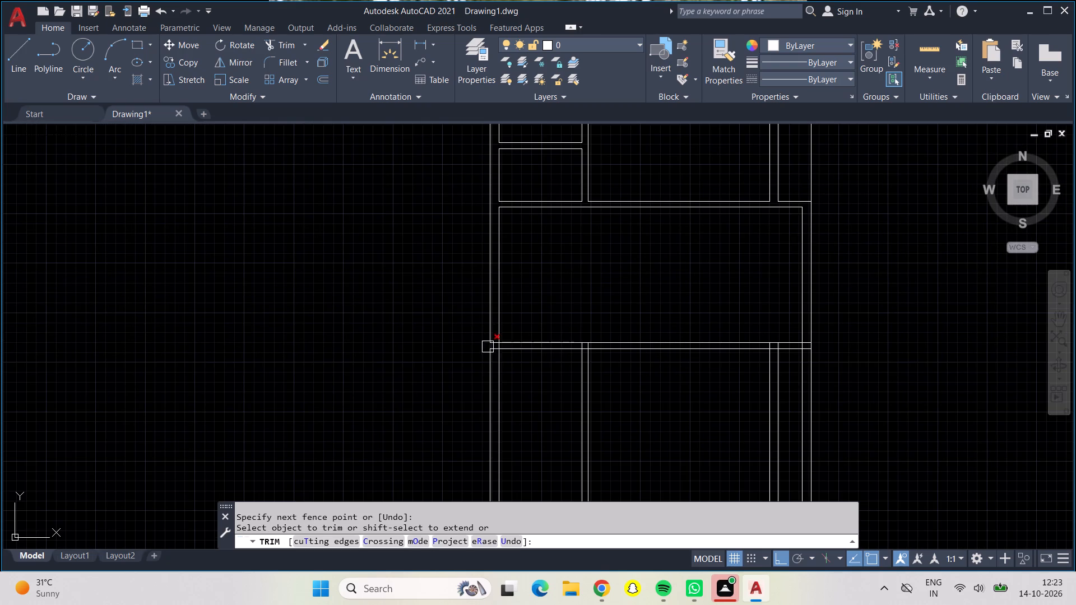
scroll(488, 347, up, 4)
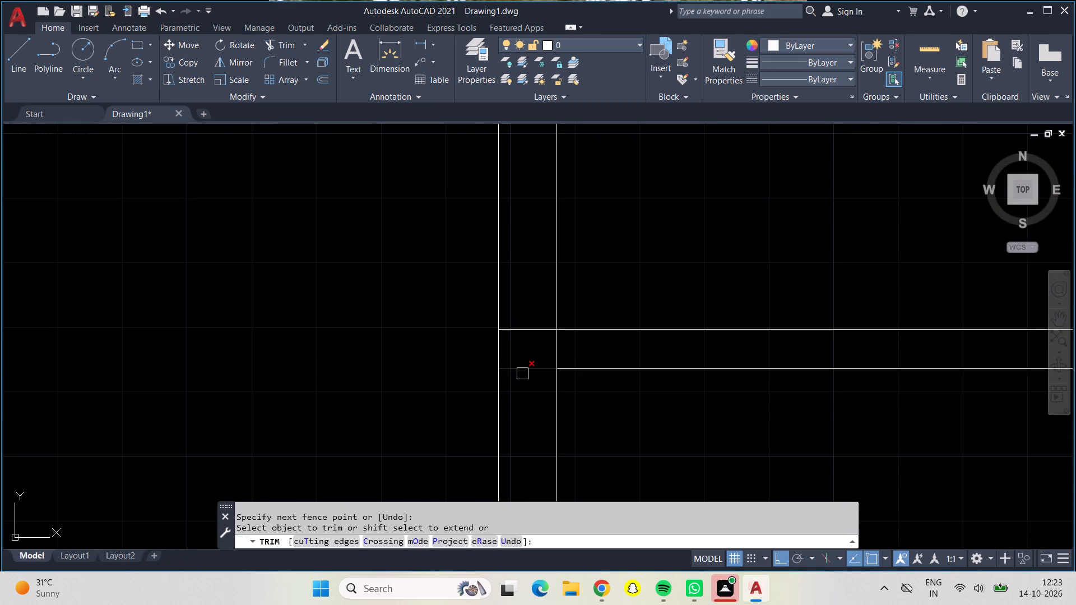
scroll(522, 374, up, 3)
drag(582, 164, 562, 356)
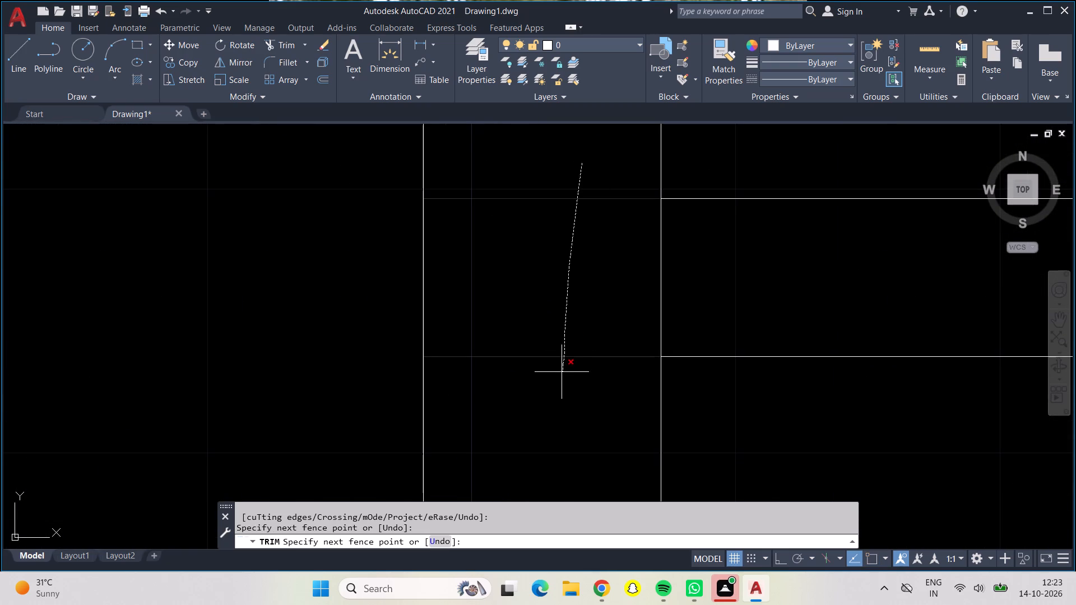
drag(562, 356, 665, 297)
Trim the horizontal stubs of the full-width room's lower wall from inside the right outer wall.
scroll(615, 318, down, 4)
scroll(615, 318, up, 1)
scroll(672, 340, down, 3)
middle_drag(714, 371, 672, 374)
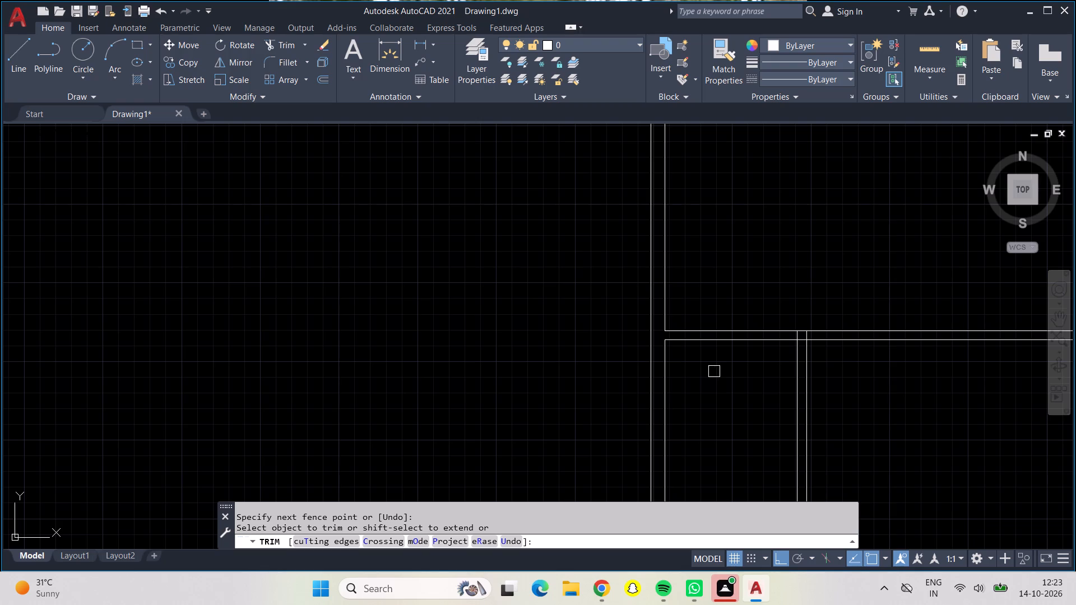
middle_drag(672, 374, 447, 336)
scroll(613, 382, down, 1)
middle_drag(618, 376, 401, 206)
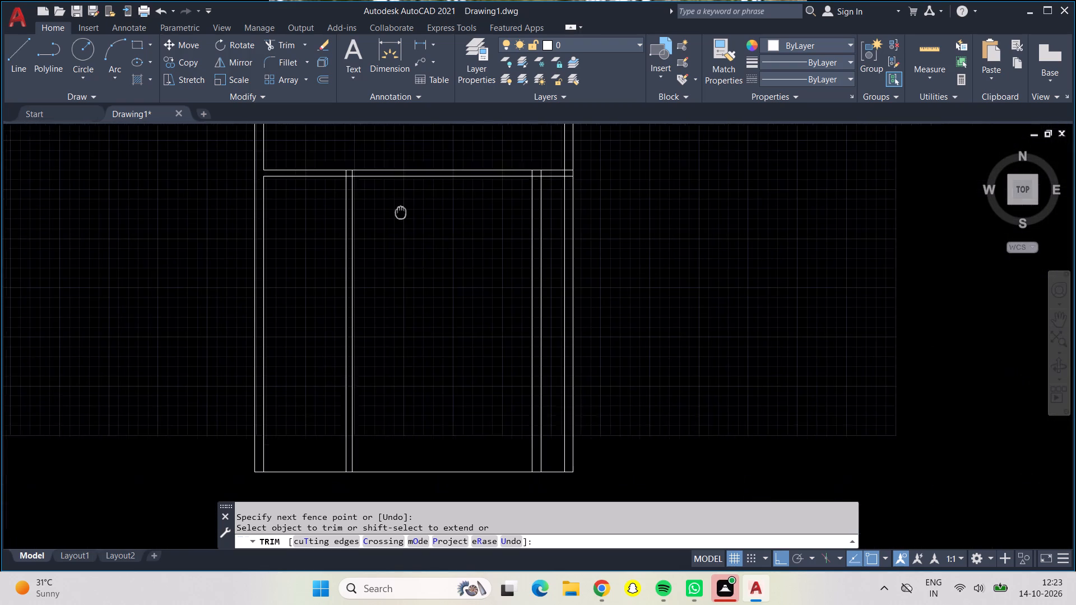
middle_drag(401, 206, 399, 196)
middle_drag(402, 196, 400, 315)
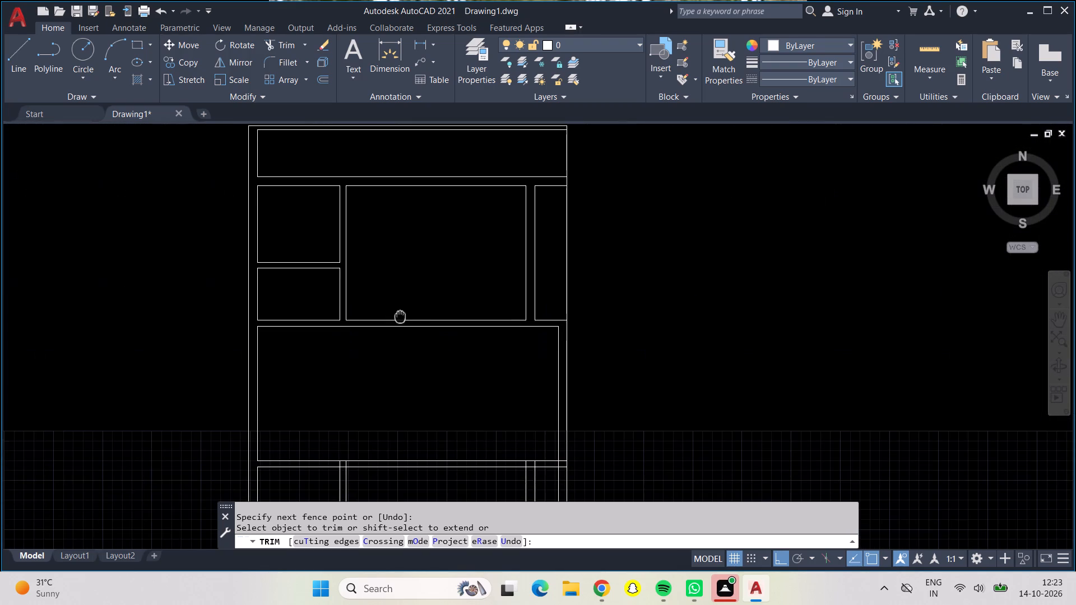
middle_drag(400, 315, 396, 262)
scroll(517, 419, down, 1)
scroll(517, 419, up, 3)
scroll(517, 419, down, 1)
scroll(517, 419, up, 4)
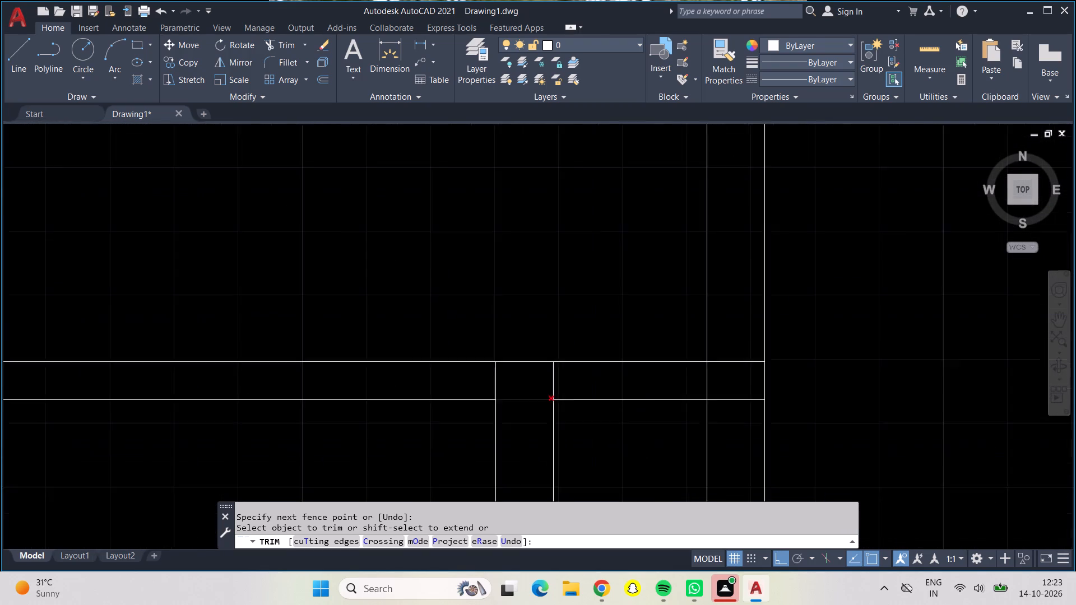
scroll(542, 408, up, 1)
scroll(467, 341, down, 2)
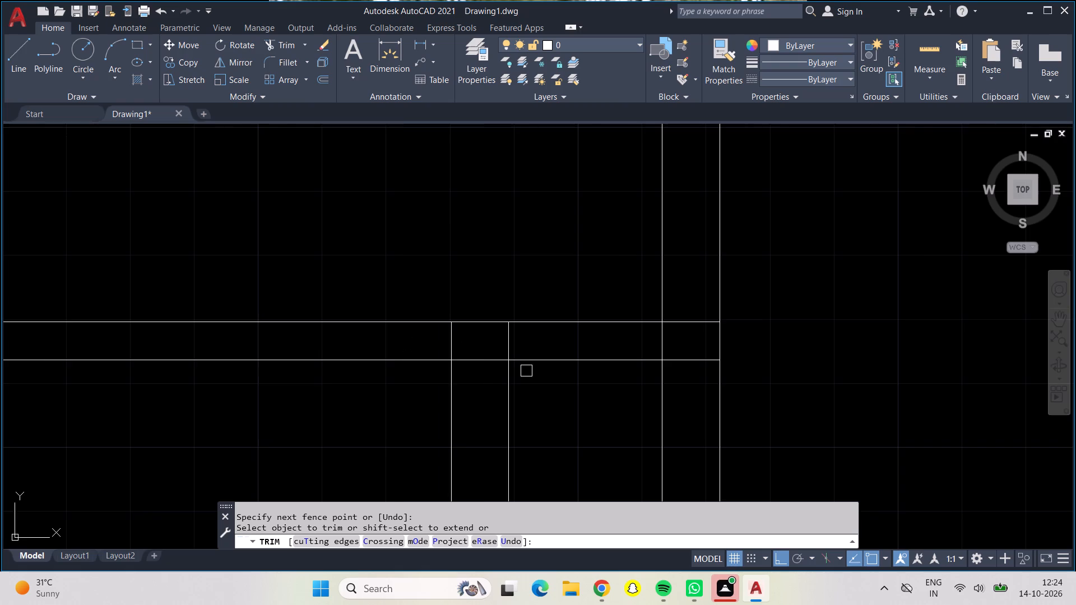
scroll(539, 373, down, 1)
scroll(616, 348, up, 3)
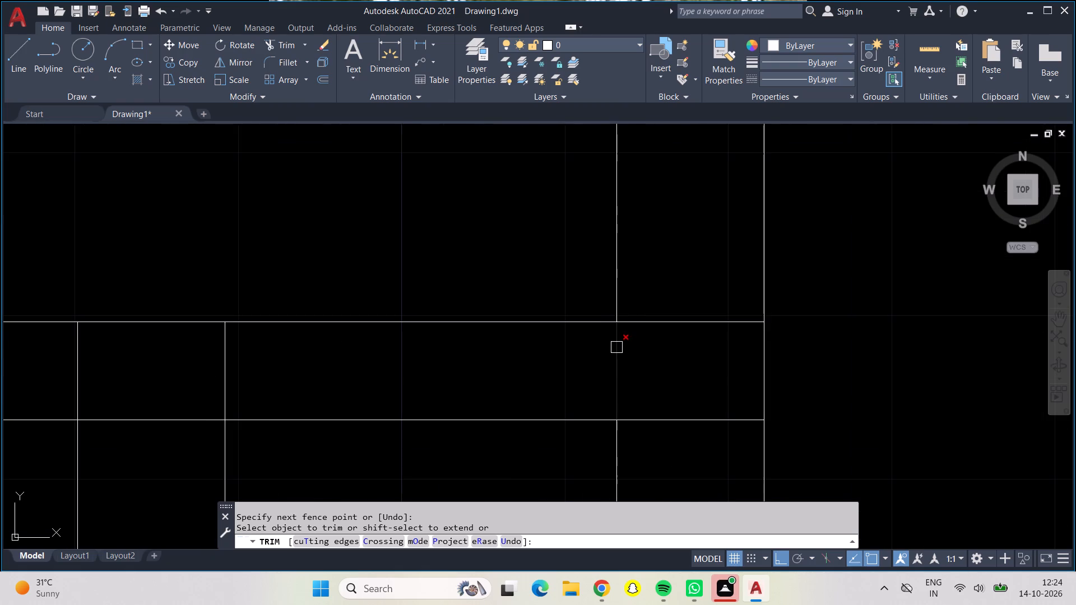
drag(681, 302, 684, 441)
Review the trimmed wall junctions across the upper rooms and the full-width room.
scroll(672, 429, down, 4)
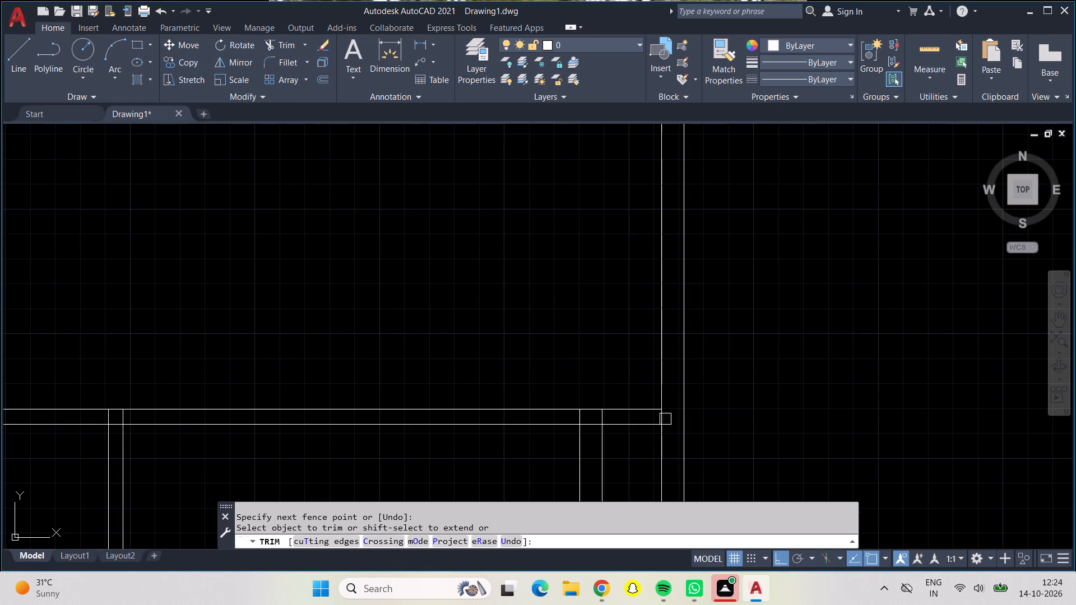
middle_drag(614, 350, 744, 438)
scroll(728, 435, down, 3)
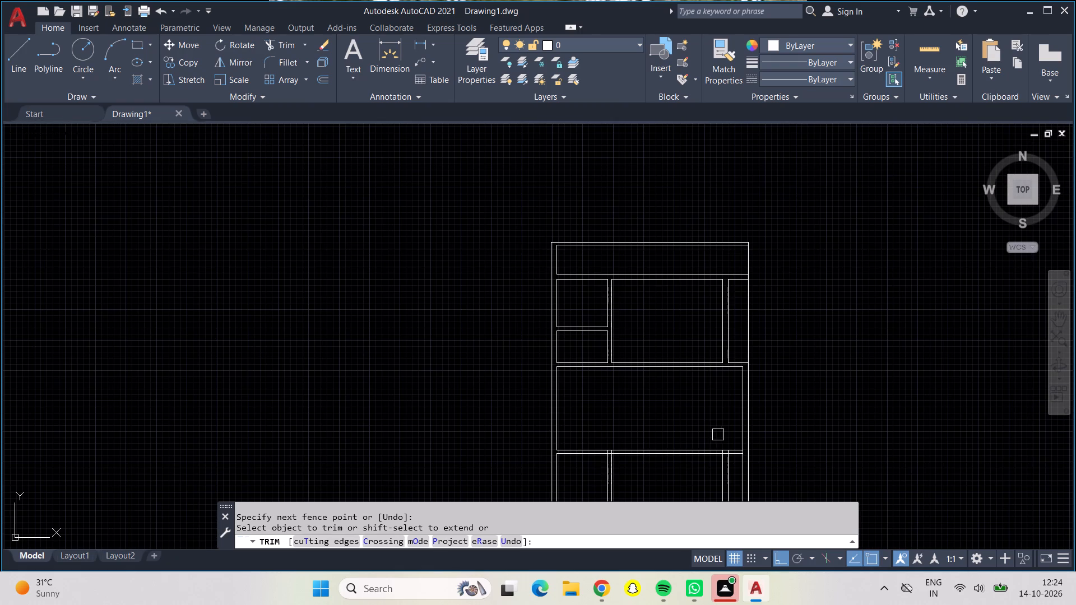
middle_drag(713, 425, 709, 350)
middle_drag(710, 339, 710, 336)
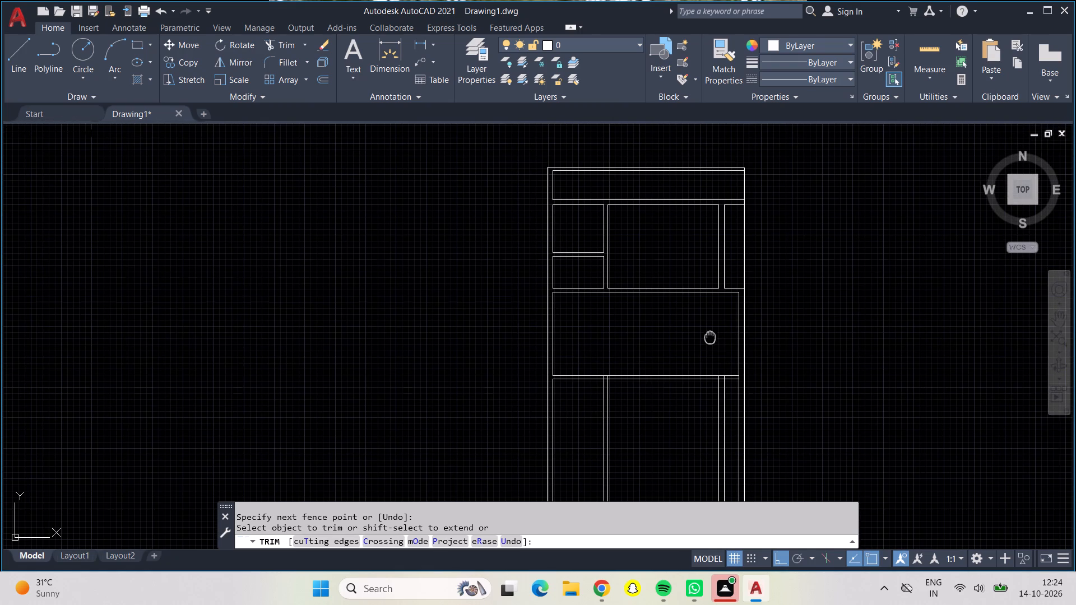
middle_drag(710, 336, 712, 302)
scroll(684, 382, up, 1)
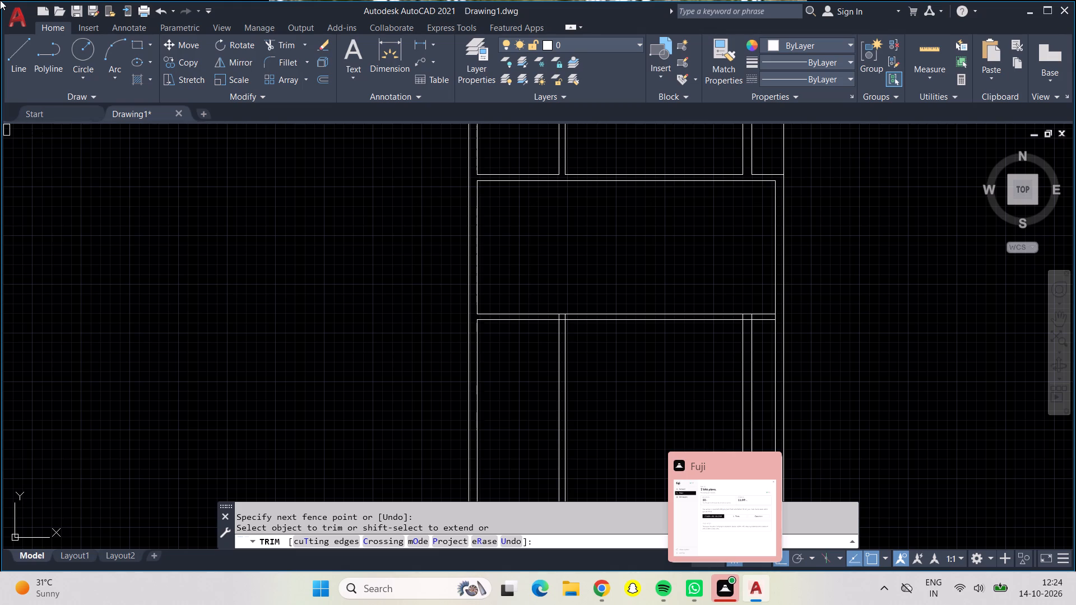
scroll(495, 406, down, 1)
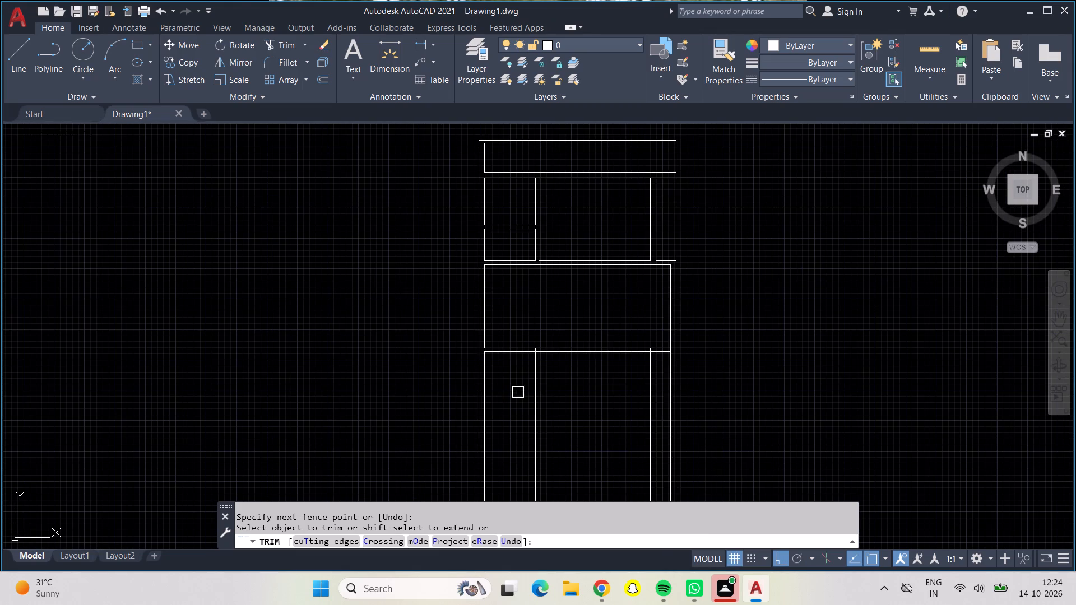
scroll(502, 346, up, 1)
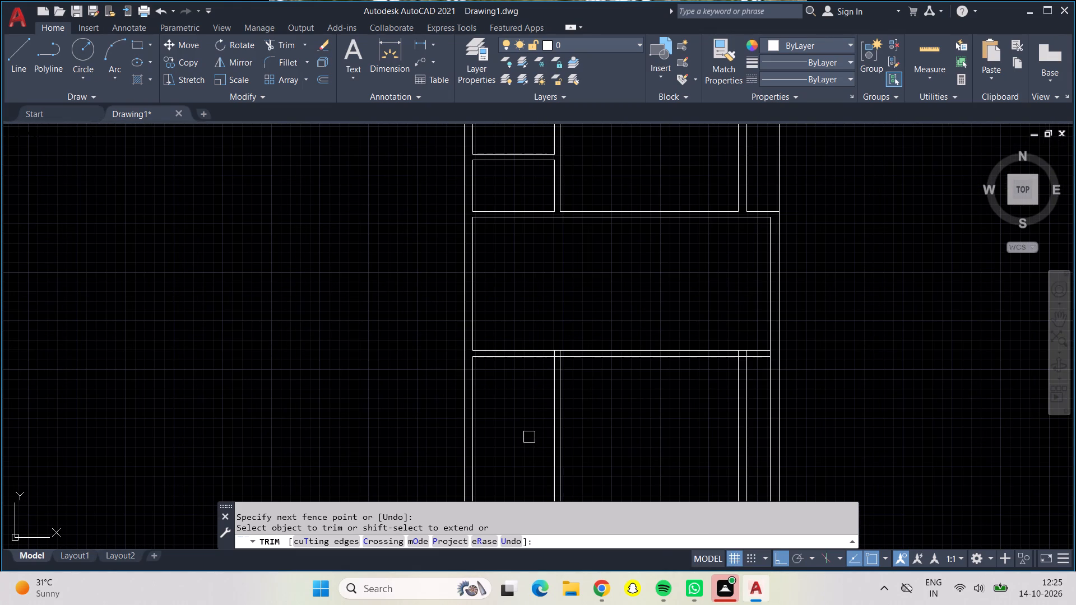
End trimming and offset the plan's bottom outer wall line 9" inward.
middle_drag(524, 440, 409, 235)
middle_drag(505, 397, 527, 344)
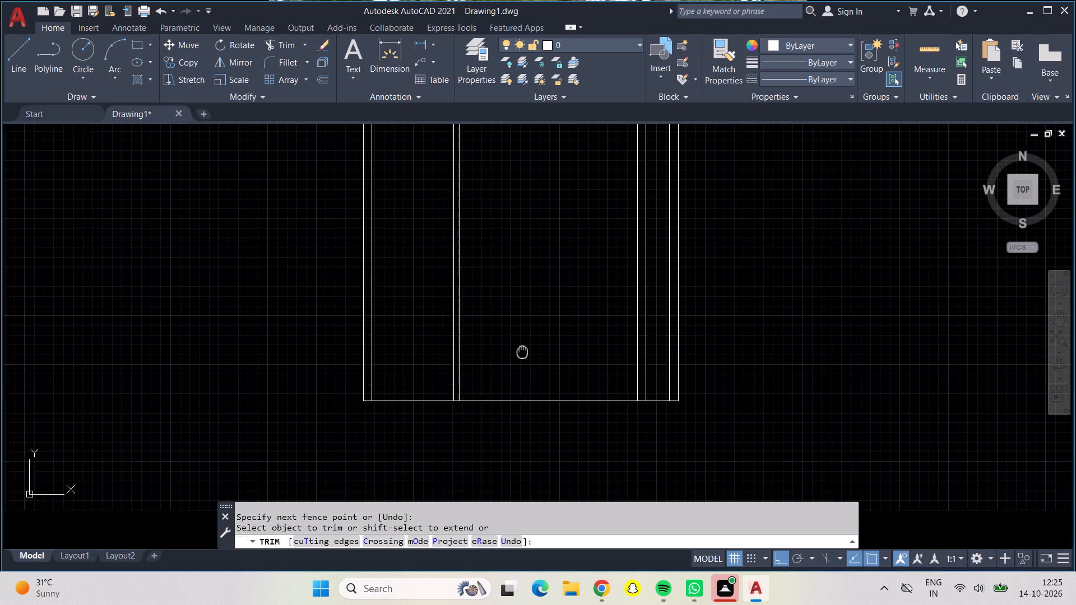
middle_drag(527, 344, 574, 324)
key(Escape)
key(Escape)
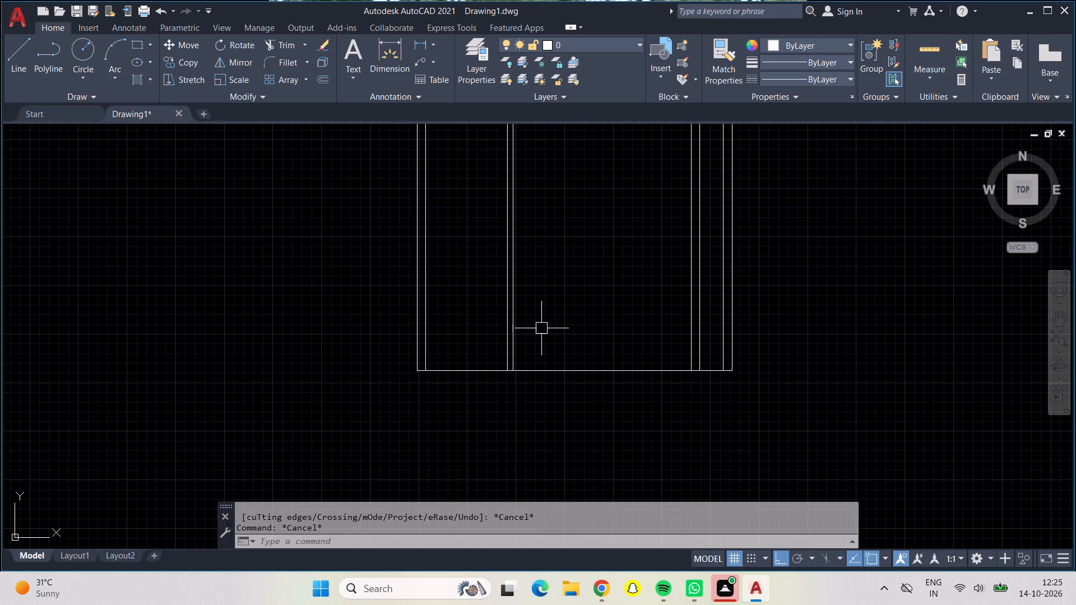
key(o)
key(Return)
text(9")
key(Return)
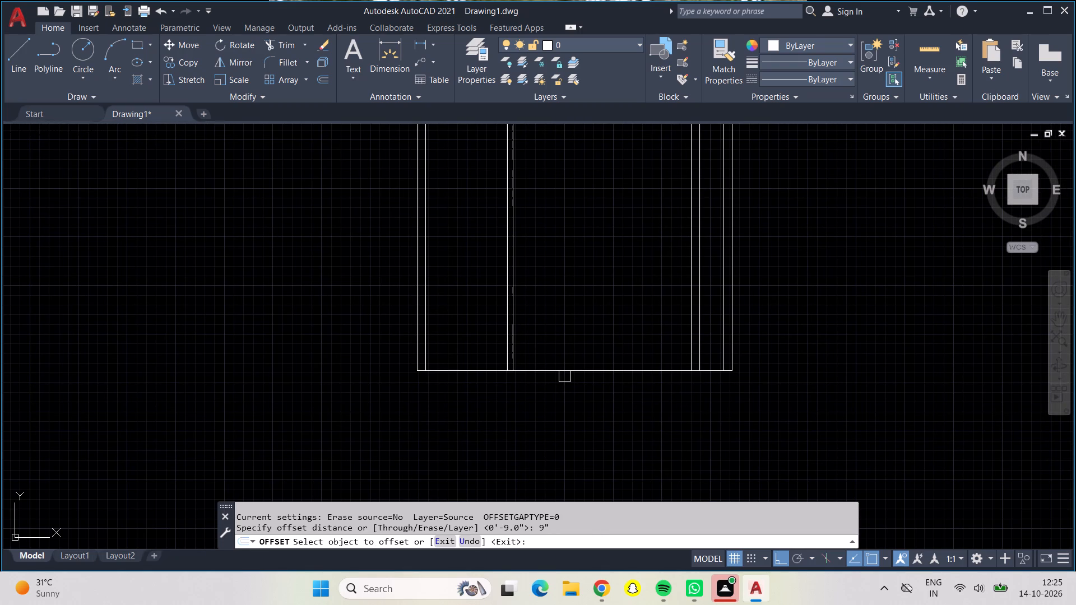
click(564, 375)
click(564, 355)
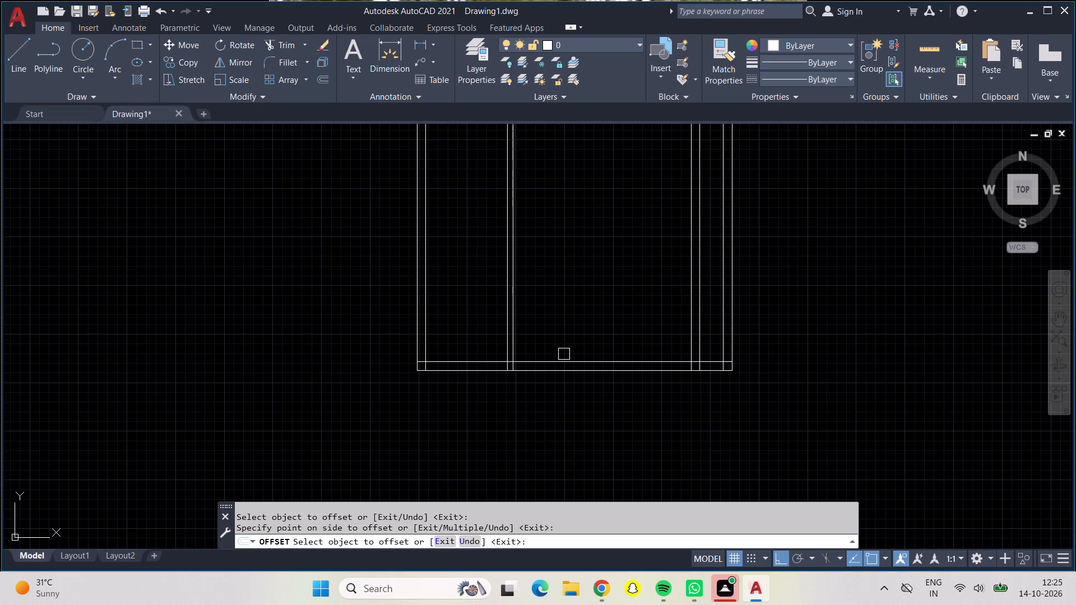
Inspect the bottom wall's corner with the left outer wall, and the overall plan for missing wall lines.
scroll(408, 368, up, 4)
scroll(517, 360, up, 3)
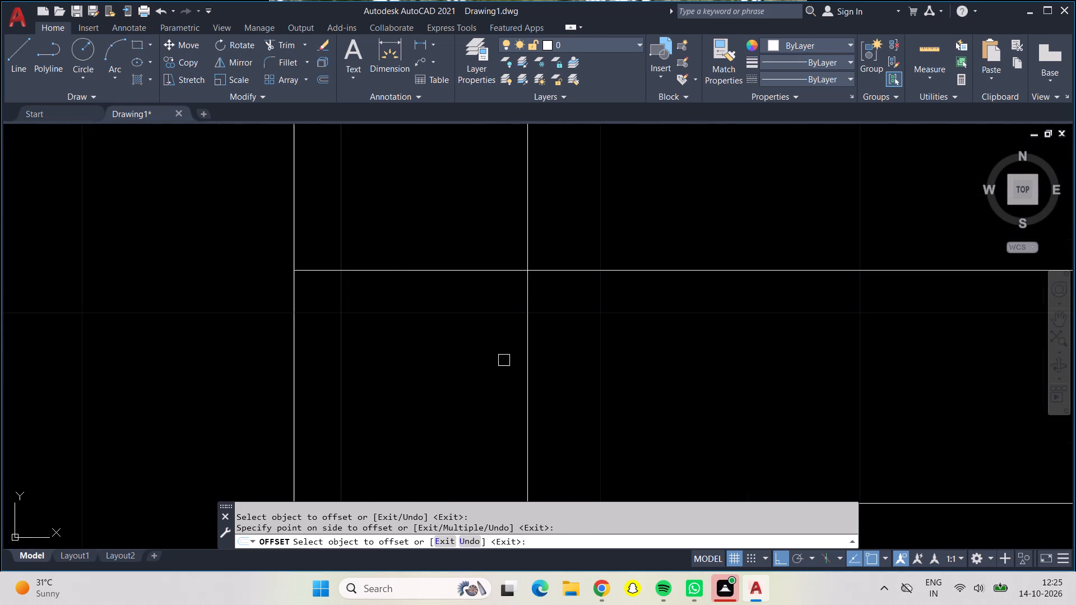
scroll(526, 270, up, 5)
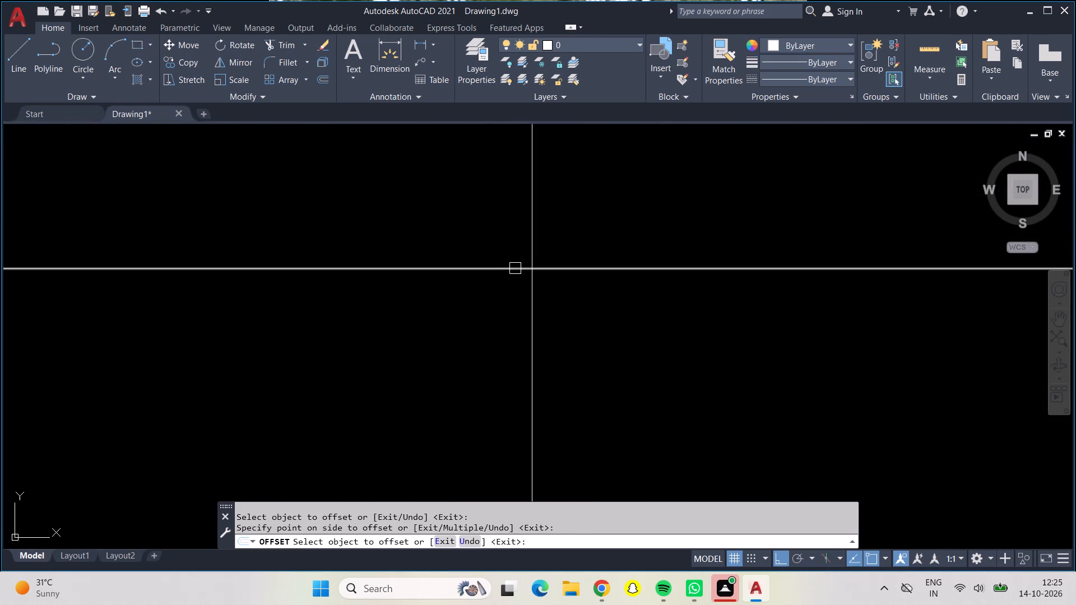
scroll(509, 281, down, 9)
scroll(509, 310, up, 1)
scroll(511, 313, down, 1)
scroll(598, 268, down, 1)
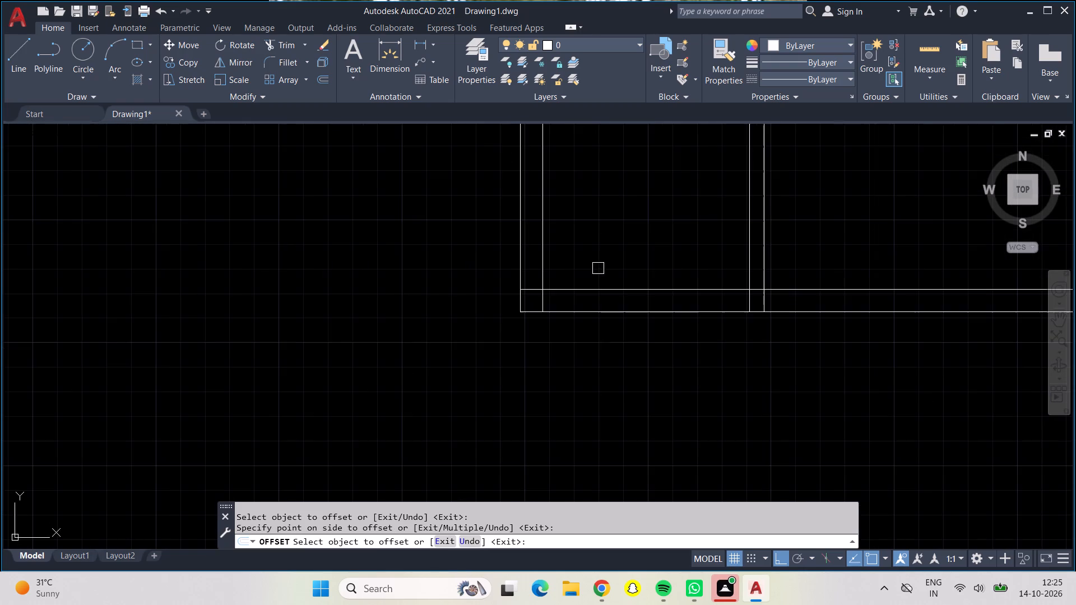
middle_drag(598, 268, 268, 452)
scroll(272, 429, down, 2)
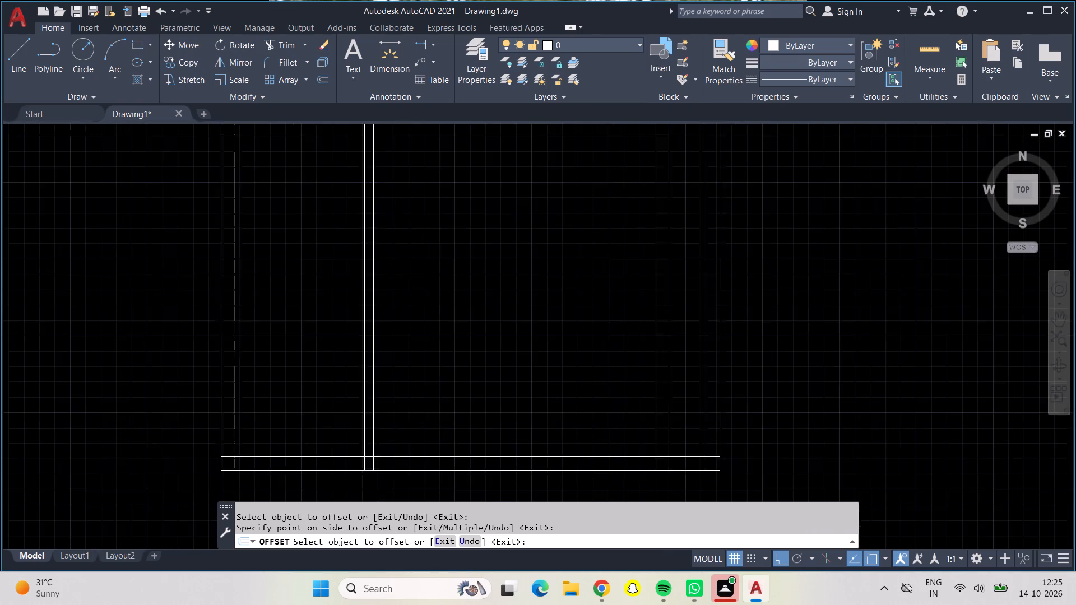
middle_drag(390, 369, 467, 478)
scroll(392, 369, down, 1)
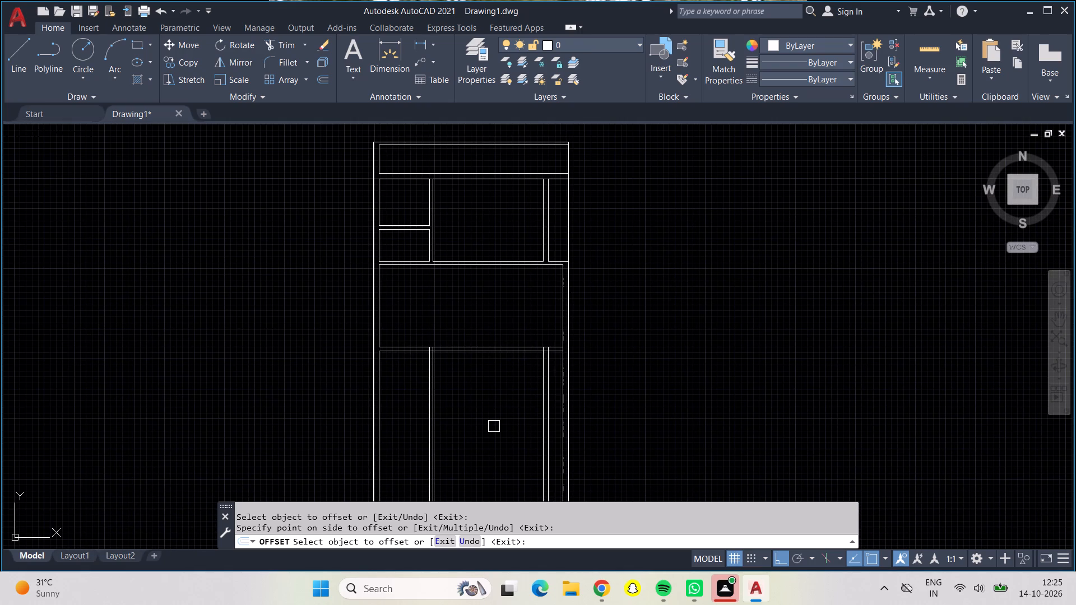
key(Escape)
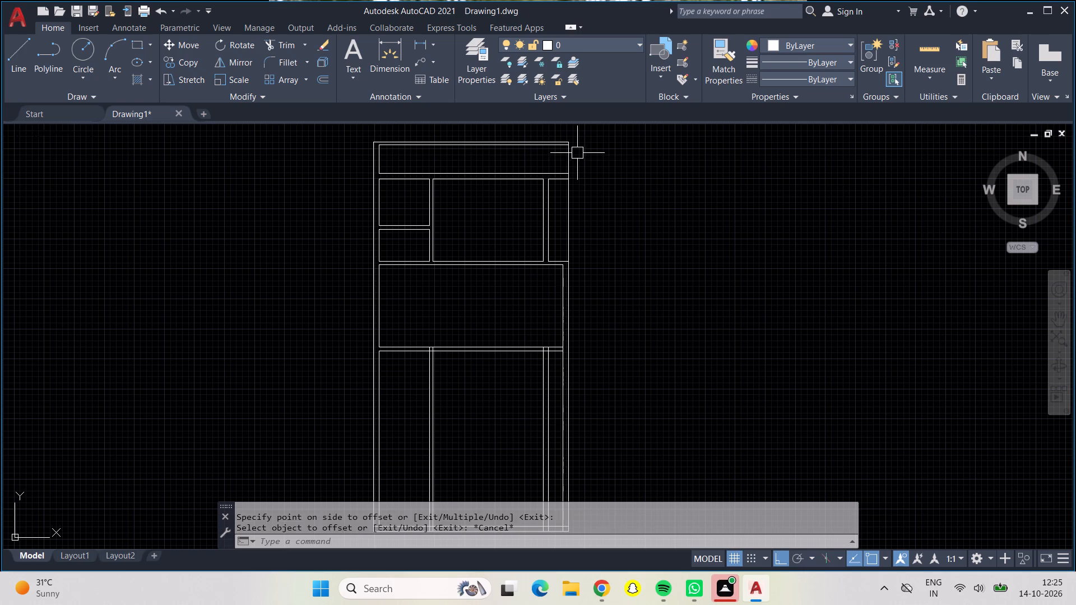
Offset the right outer wall line 9" inward from the plan's upper right corner.
scroll(575, 153, up, 1)
scroll(569, 149, down, 1)
scroll(565, 146, up, 4)
scroll(548, 164, down, 3)
scroll(544, 177, up, 2)
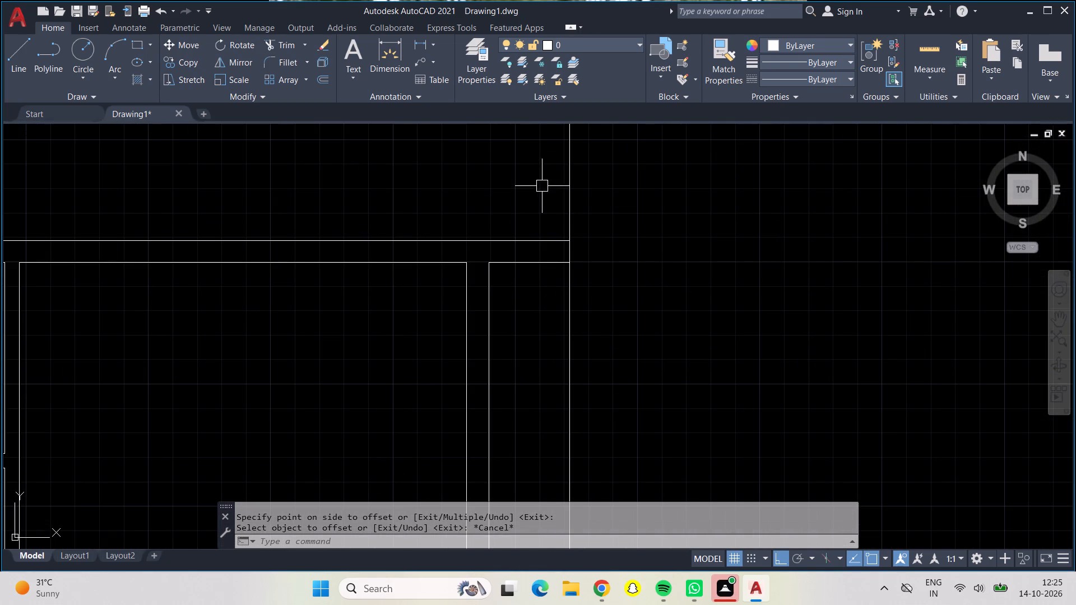
middle_drag(548, 208, 568, 346)
key(Escape)
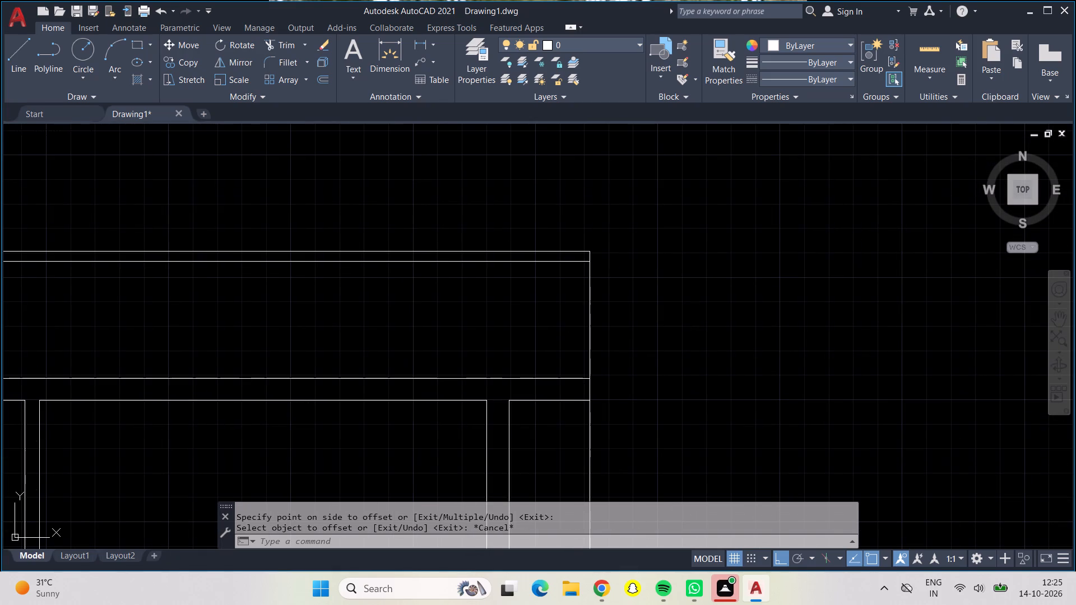
key(o)
key(Return)
text(9")
key(Return)
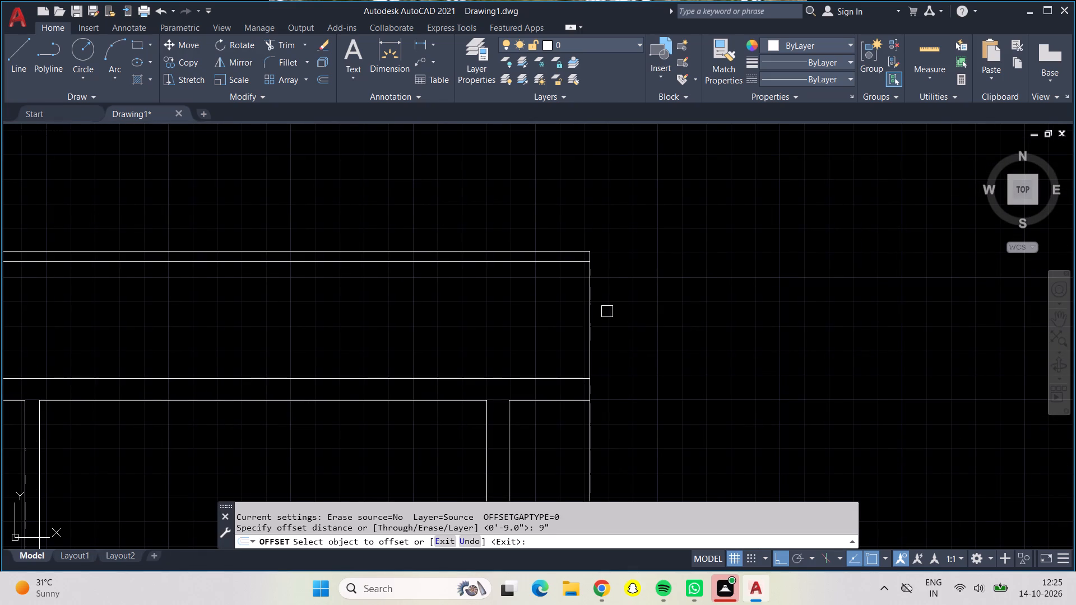
click(592, 338)
click(553, 337)
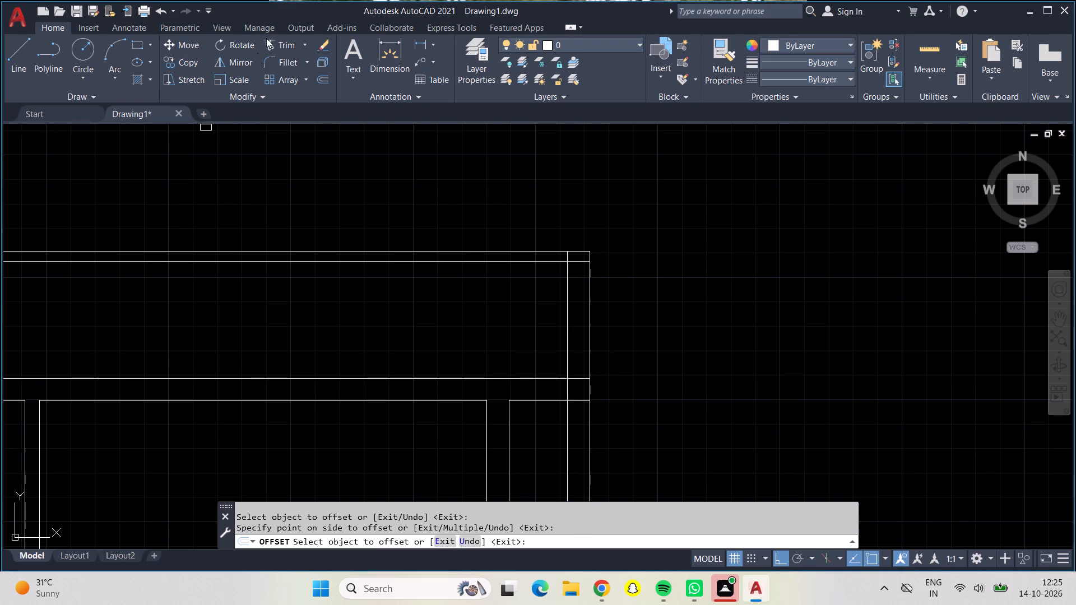
Trim the overlapping inner wall lines at the plan's upper right corner to form a clean inside corner.
click(285, 48)
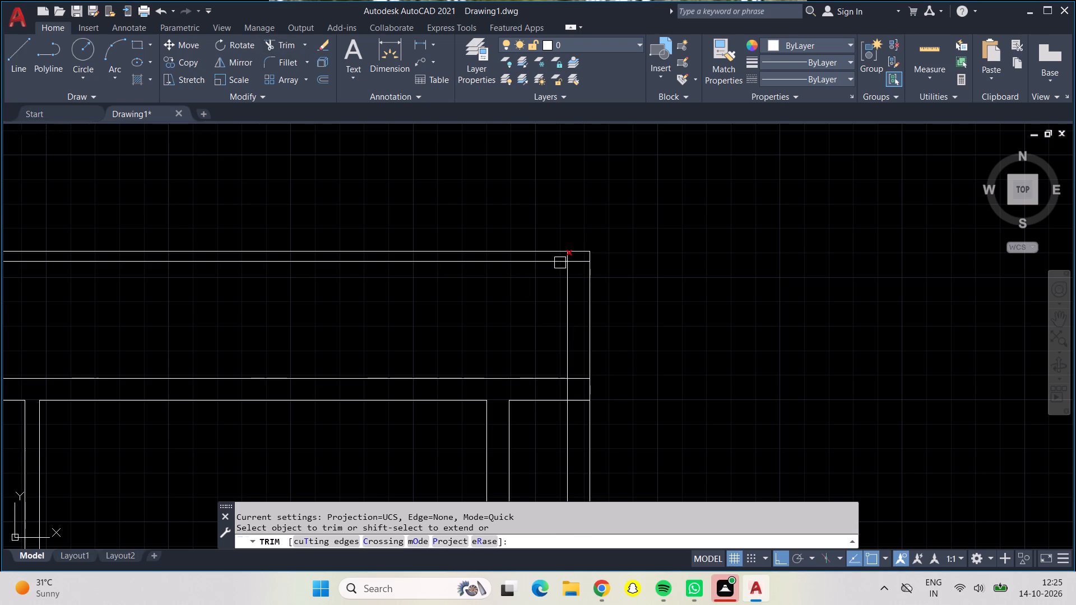
scroll(584, 256, up, 4)
click(476, 263)
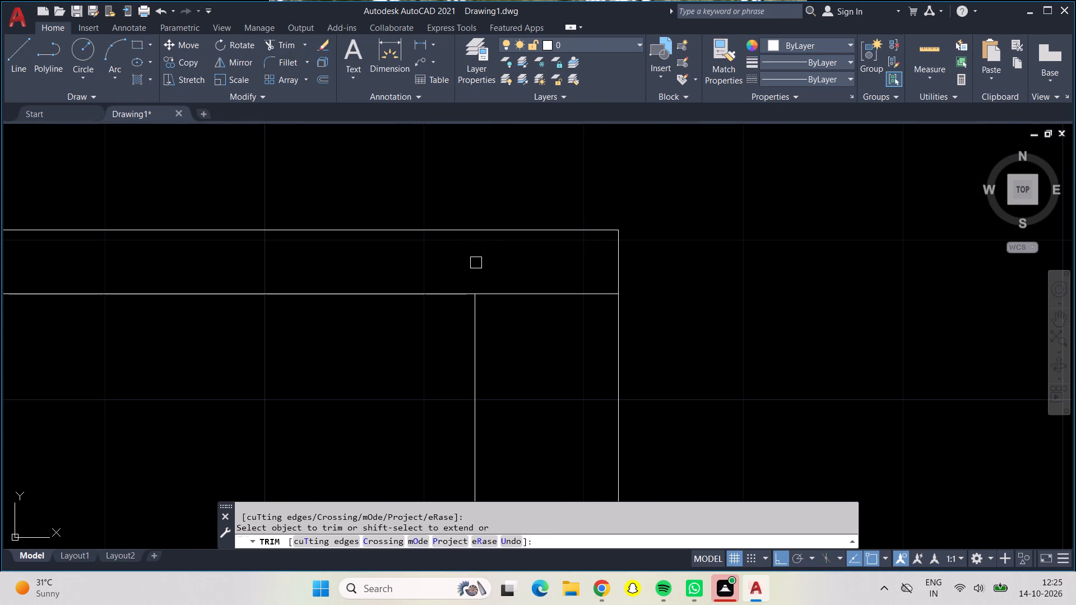
click(511, 295)
scroll(511, 300, down, 3)
scroll(513, 303, up, 1)
scroll(507, 328, down, 1)
scroll(506, 334, up, 1)
scroll(506, 336, down, 1)
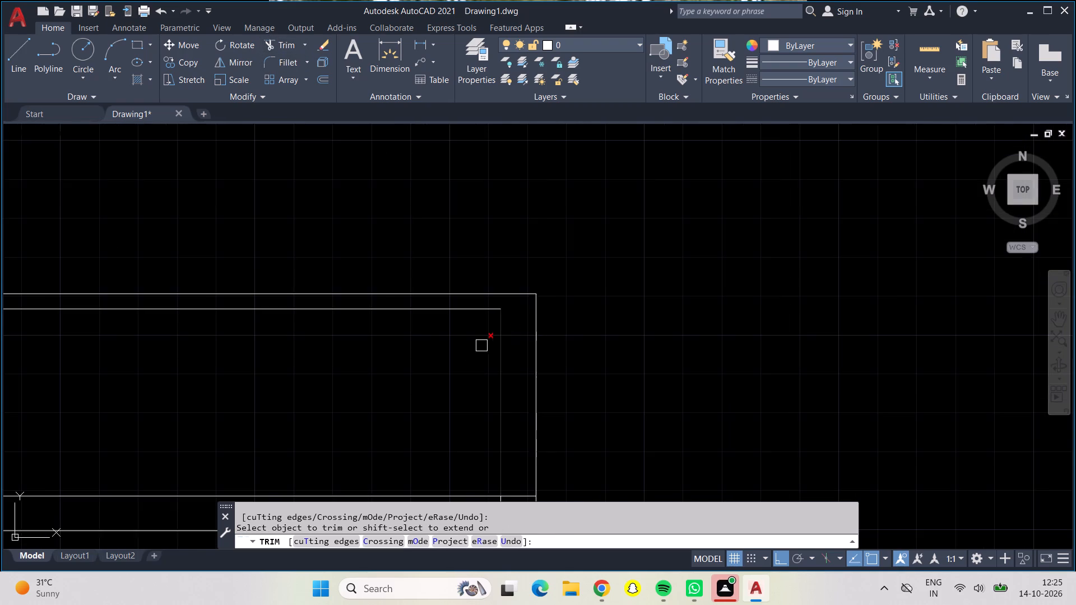
scroll(471, 359, down, 2)
Trim the wall lines extending past the top strip room's lower right inside corner.
middle_drag(471, 359, 436, 255)
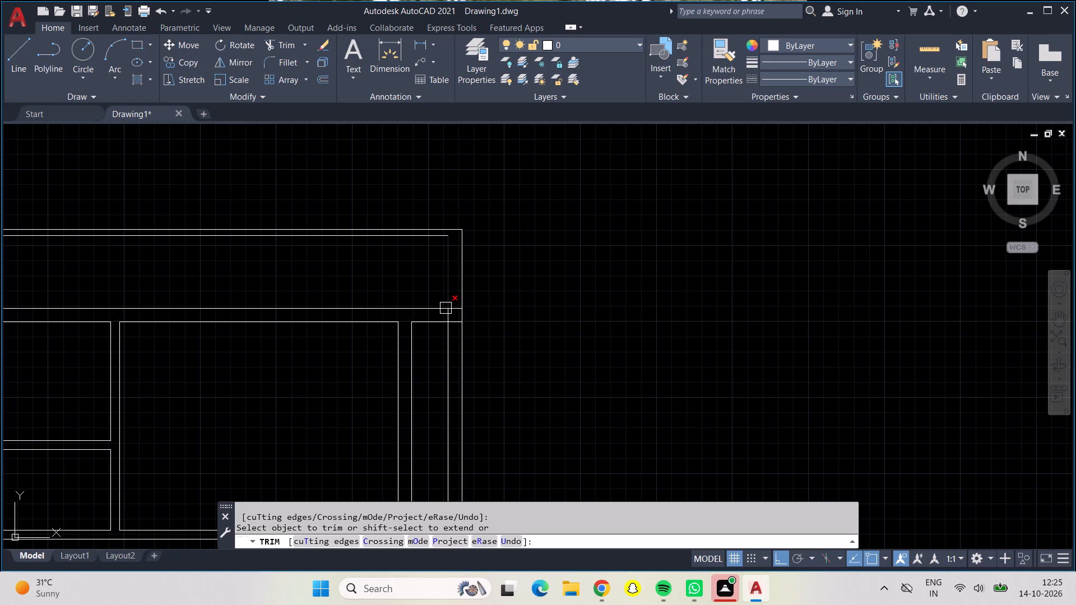
scroll(444, 308, up, 1)
scroll(444, 304, down, 1)
scroll(447, 302, up, 4)
scroll(473, 340, up, 3)
drag(473, 238, 323, 329)
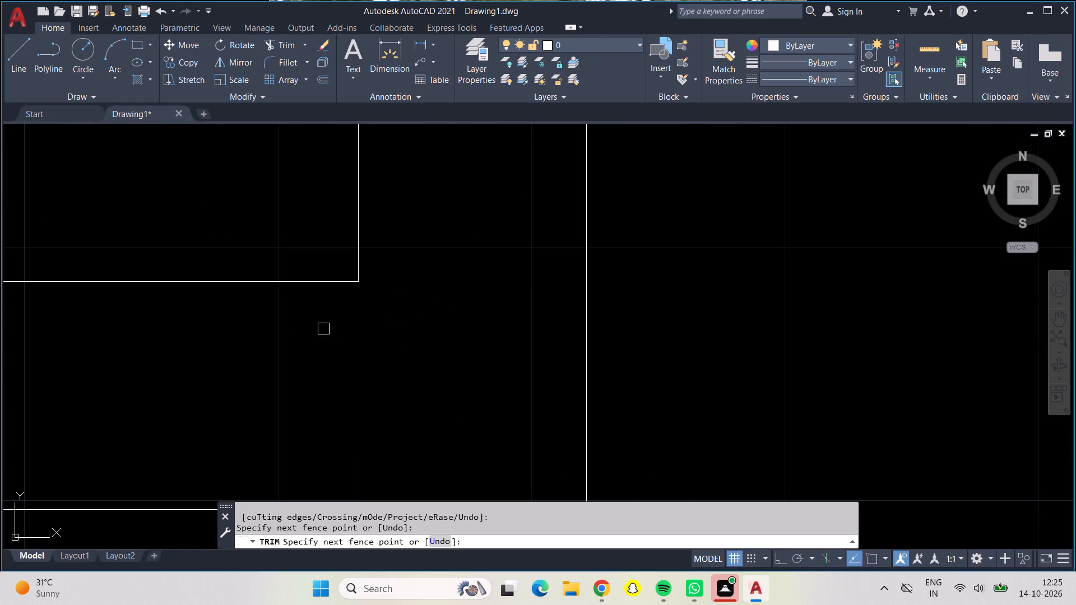
scroll(441, 369, down, 1)
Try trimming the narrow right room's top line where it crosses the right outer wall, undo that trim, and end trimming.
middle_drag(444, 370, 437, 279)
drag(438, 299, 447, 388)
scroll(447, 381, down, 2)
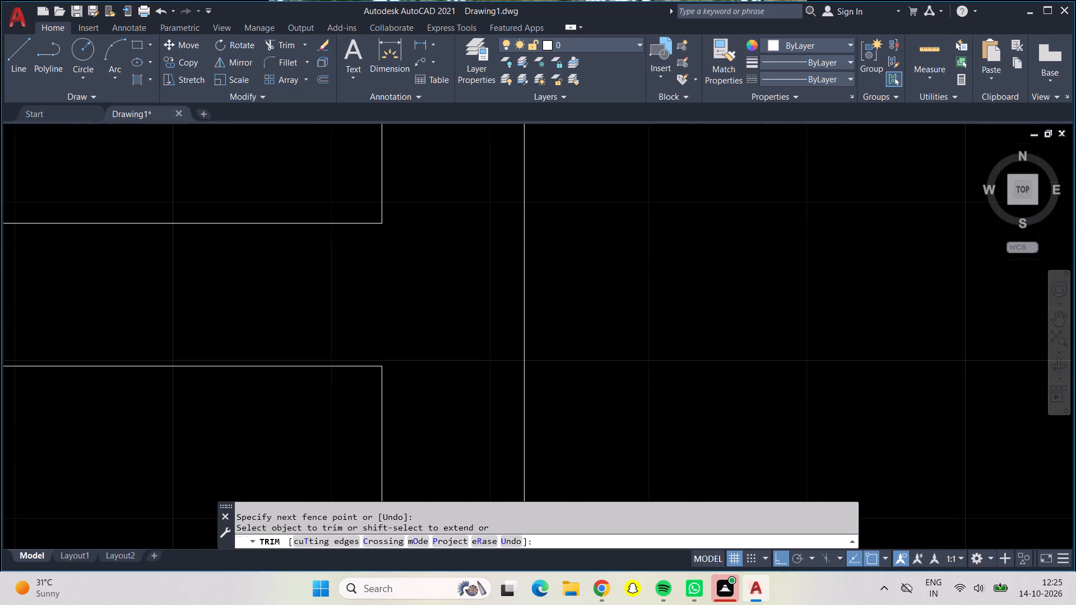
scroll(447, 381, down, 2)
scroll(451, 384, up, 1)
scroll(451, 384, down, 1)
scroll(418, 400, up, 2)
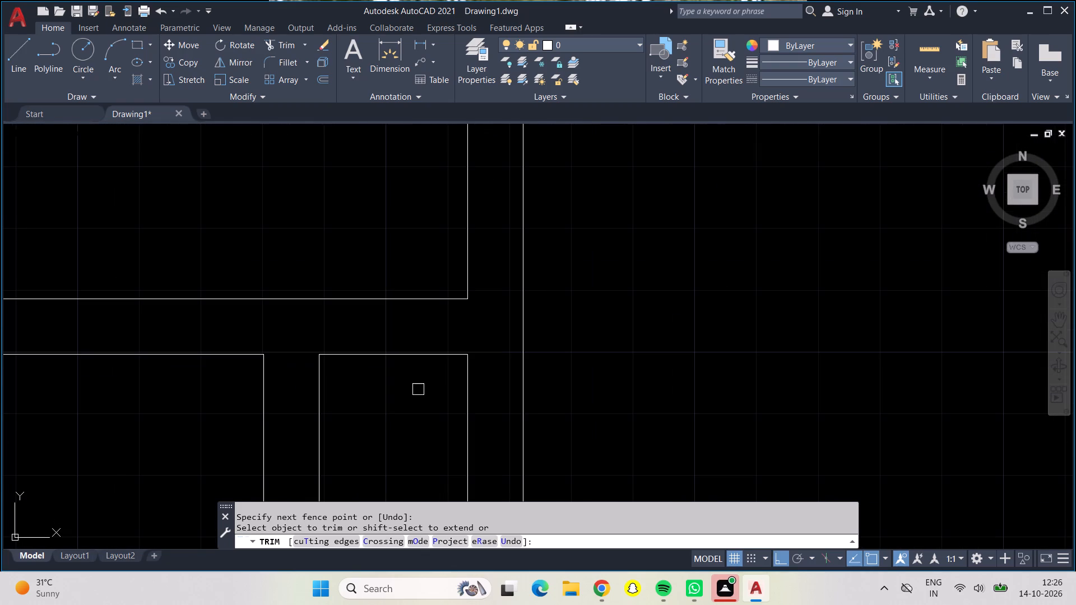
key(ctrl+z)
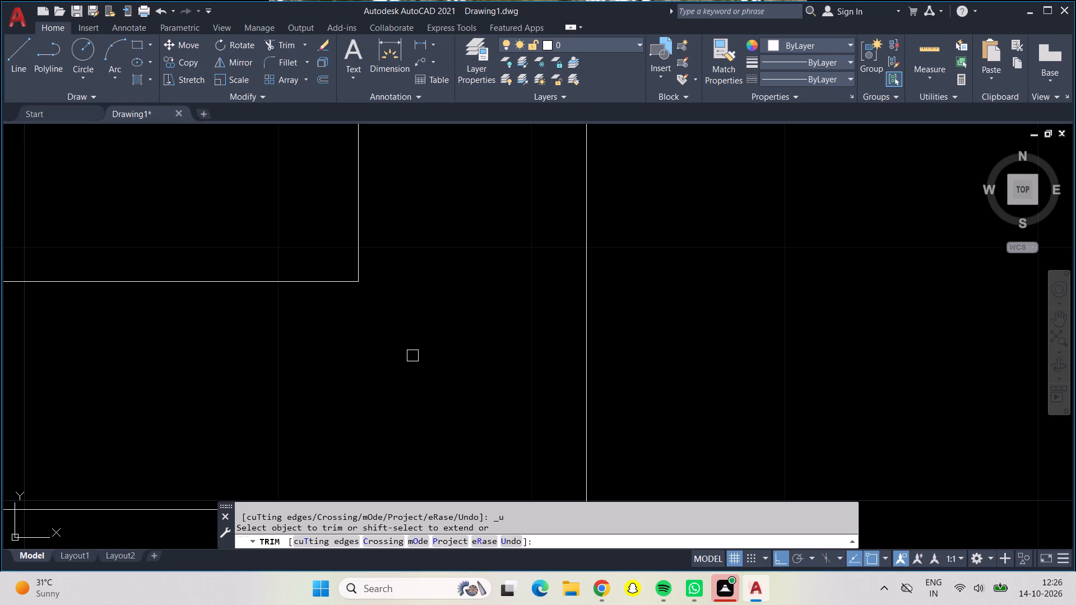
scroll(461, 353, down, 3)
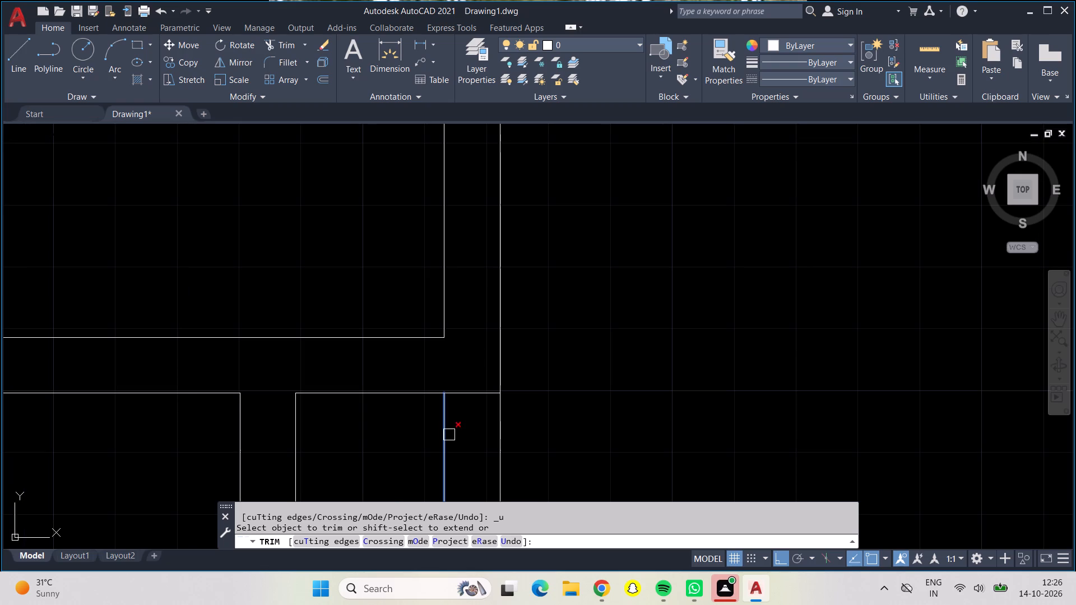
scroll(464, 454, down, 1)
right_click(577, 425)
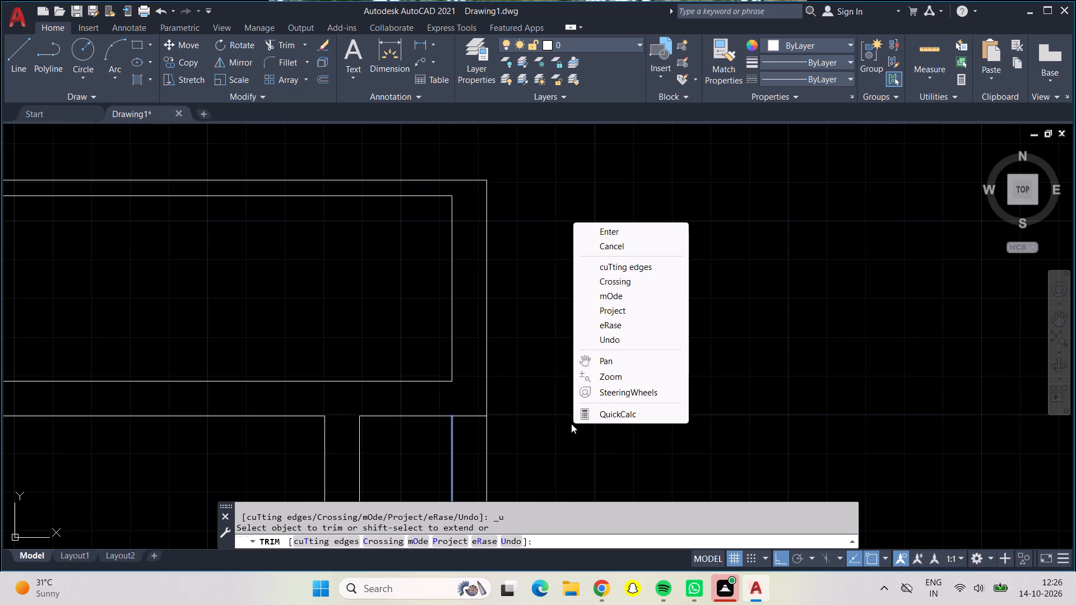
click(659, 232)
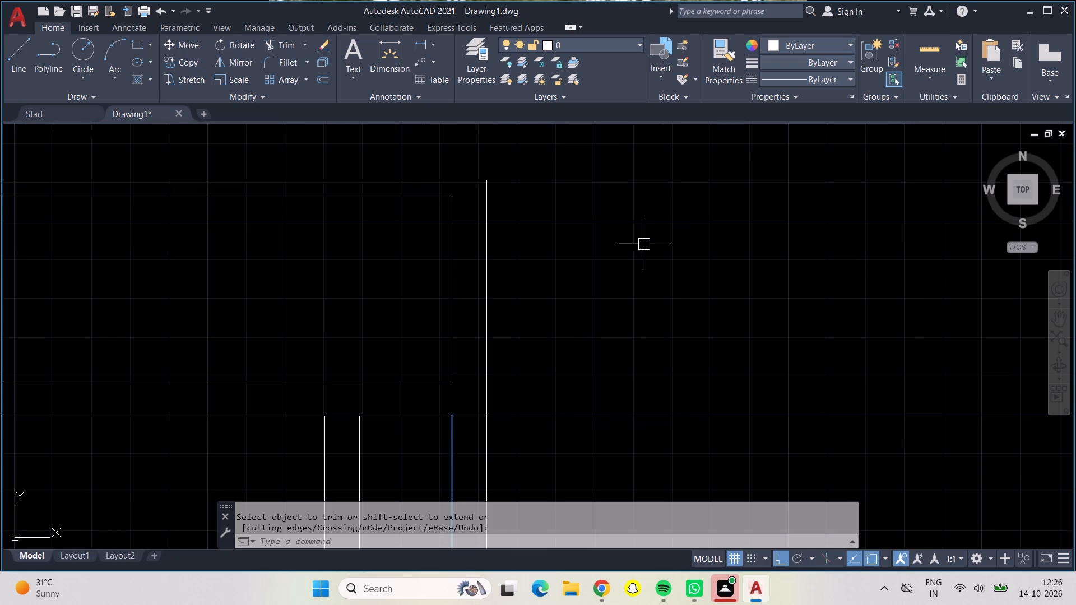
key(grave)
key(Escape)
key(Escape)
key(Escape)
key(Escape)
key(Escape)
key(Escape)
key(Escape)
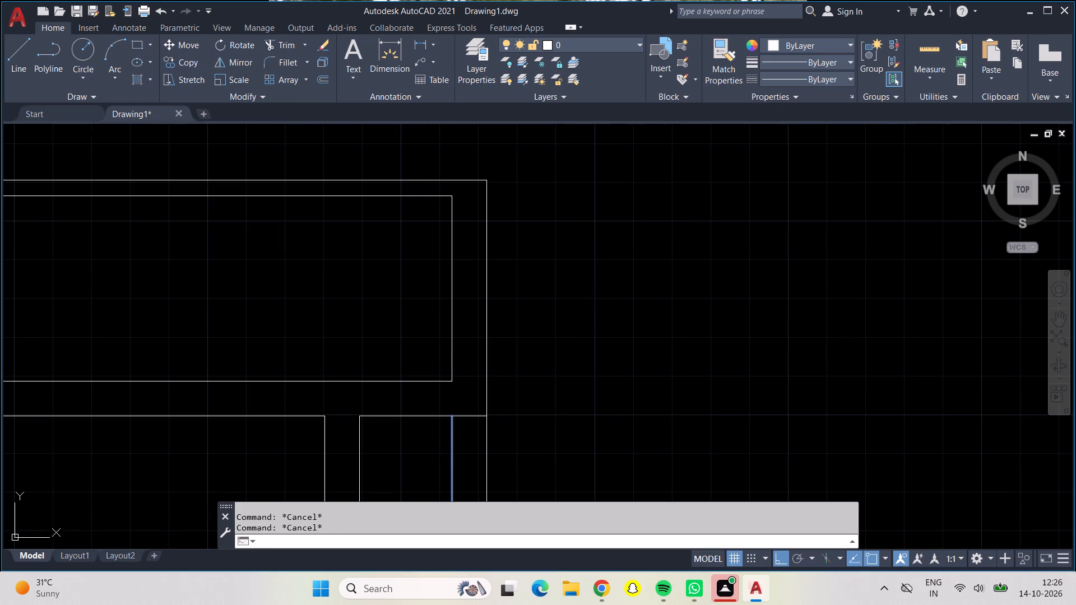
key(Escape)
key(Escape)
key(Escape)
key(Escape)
Trim away the inner line of the right outer wall where it runs through the narrow right room.
scroll(613, 336, down, 1)
middle_drag(614, 336, 634, 149)
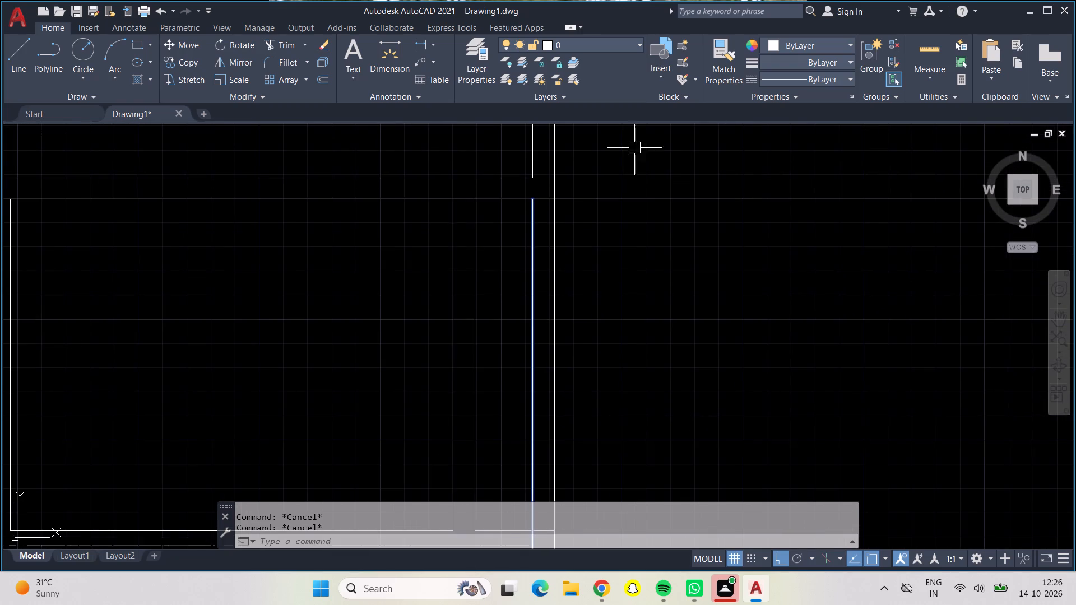
middle_drag(629, 224, 631, 139)
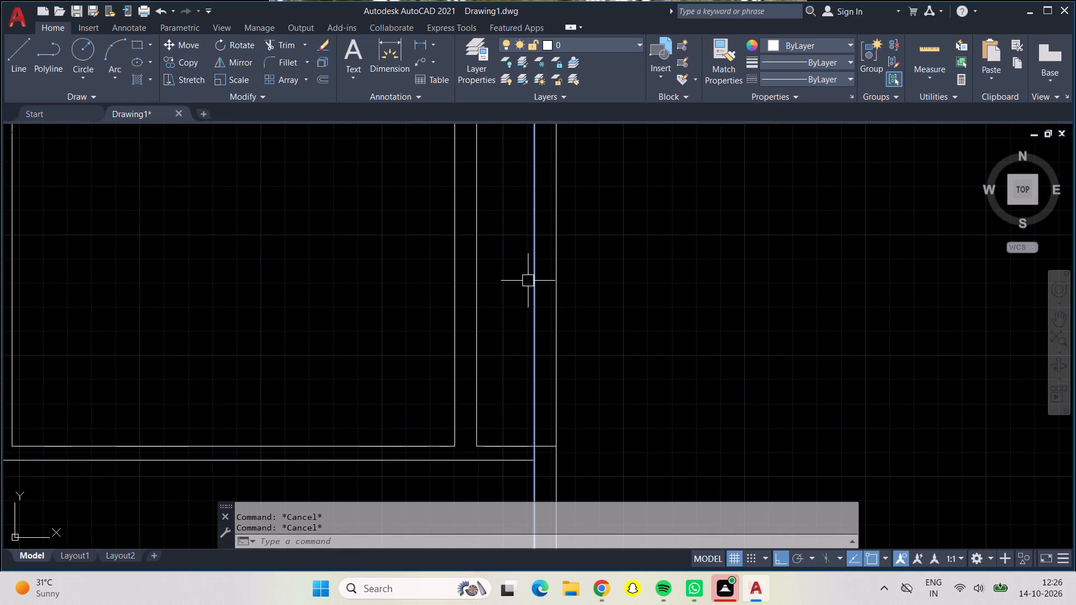
click(535, 285)
click(535, 303)
key(Return)
key(Return)
key(Return)
key(Return)
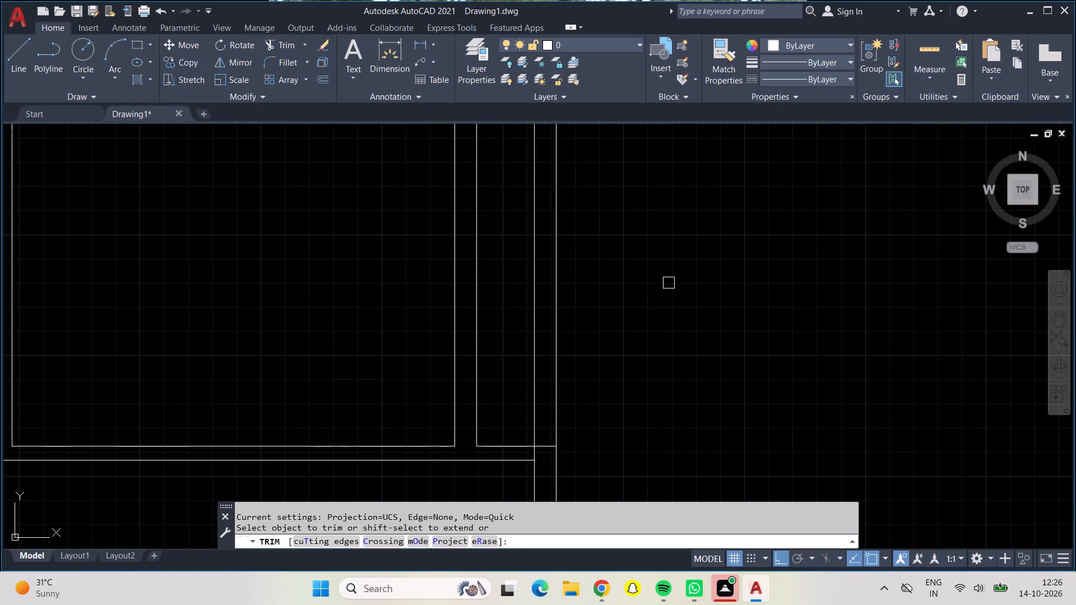
scroll(534, 230, down, 3)
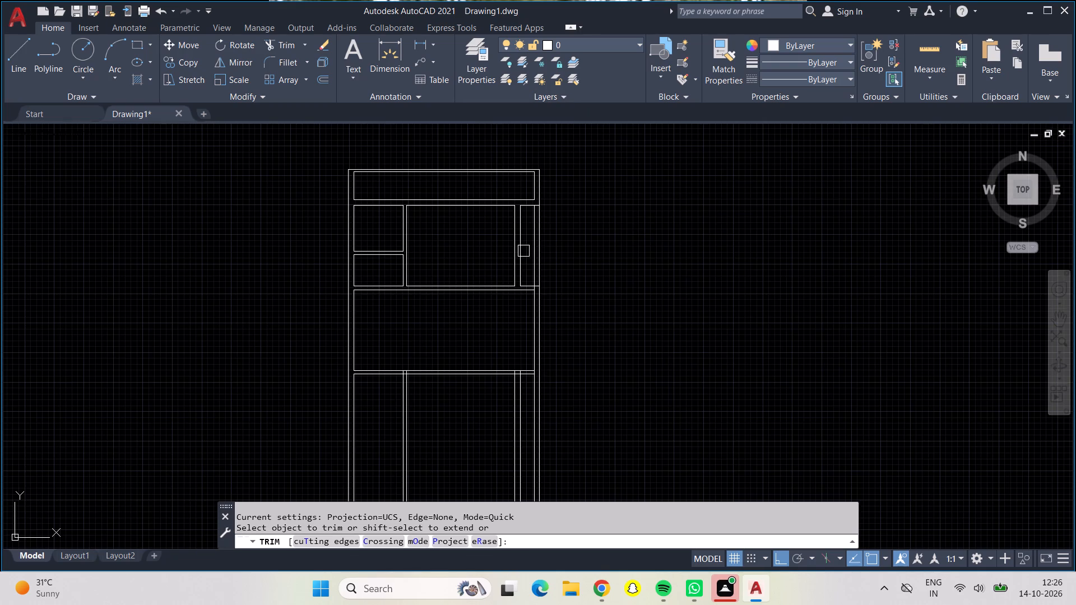
scroll(534, 238, up, 1)
scroll(532, 235, down, 1)
scroll(528, 230, up, 3)
click(541, 239)
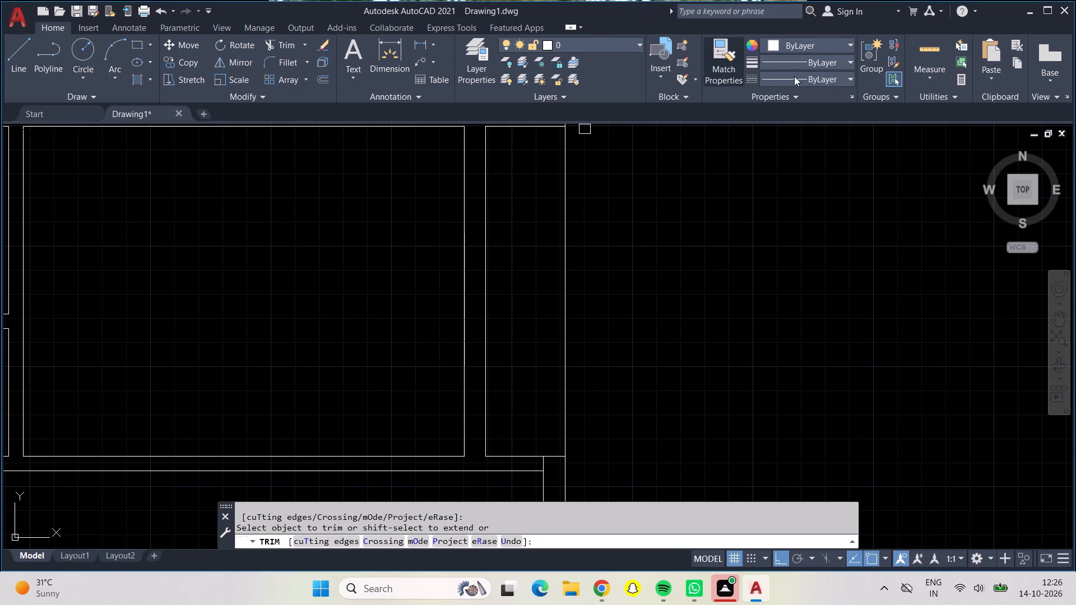
Quick-measure the narrow room beside the right outer wall.
click(940, 52)
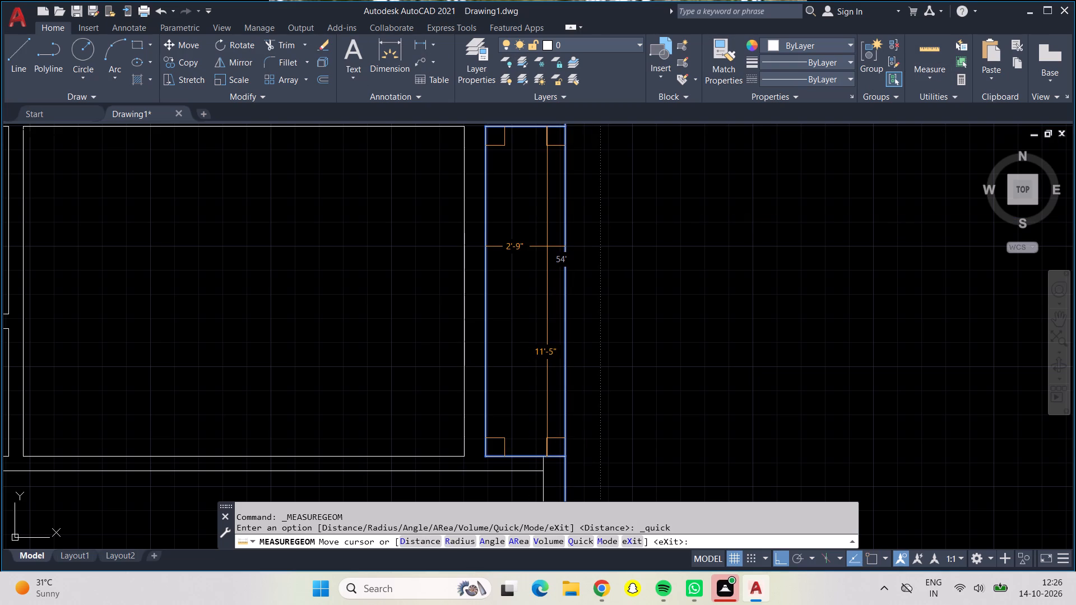
scroll(547, 246, down, 1)
scroll(549, 243, up, 2)
scroll(582, 239, down, 1)
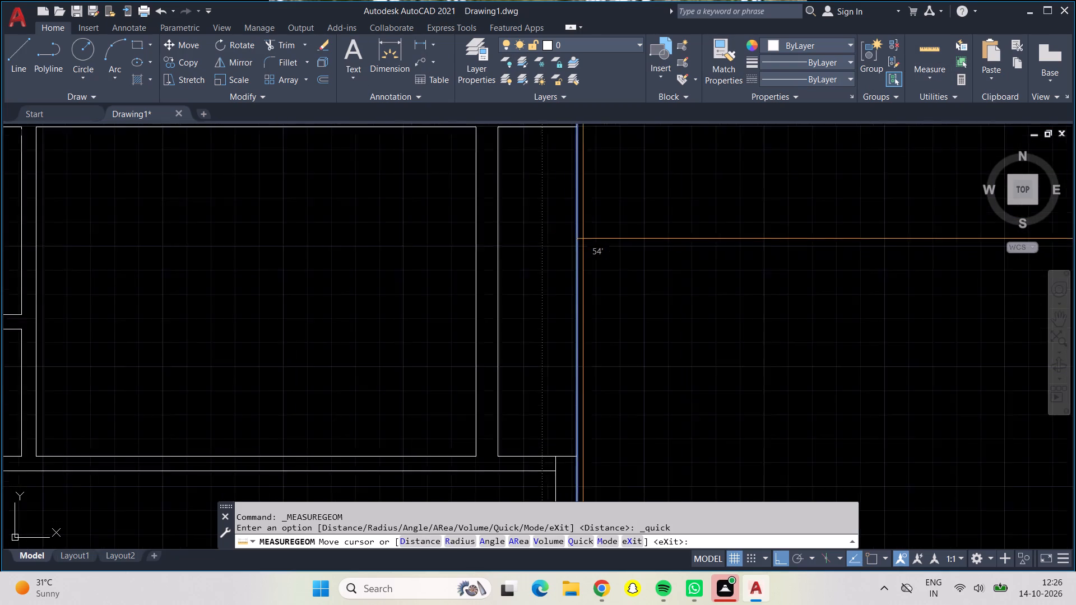
scroll(585, 239, down, 2)
key(Return)
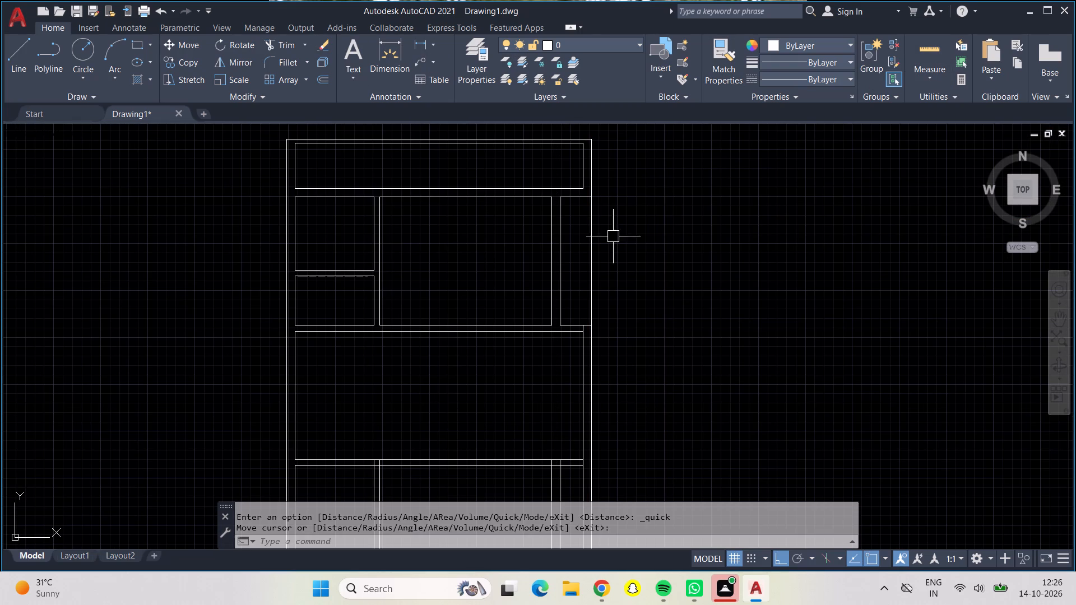
Trim the inner right wall line's stub above the full-width room's upper right inside corner.
middle_drag(571, 376, 555, 325)
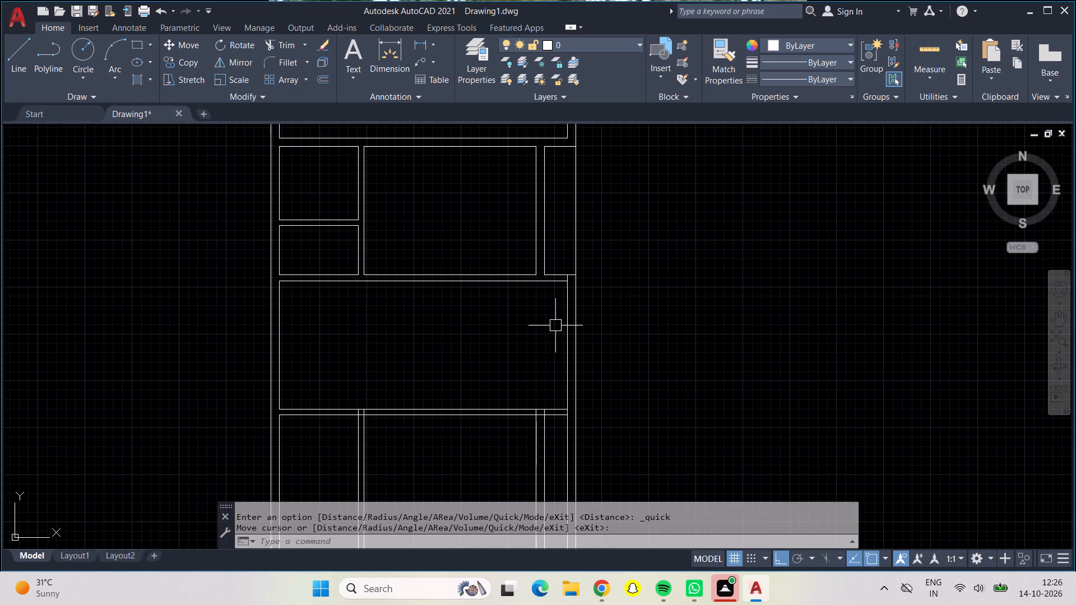
scroll(569, 279, up, 7)
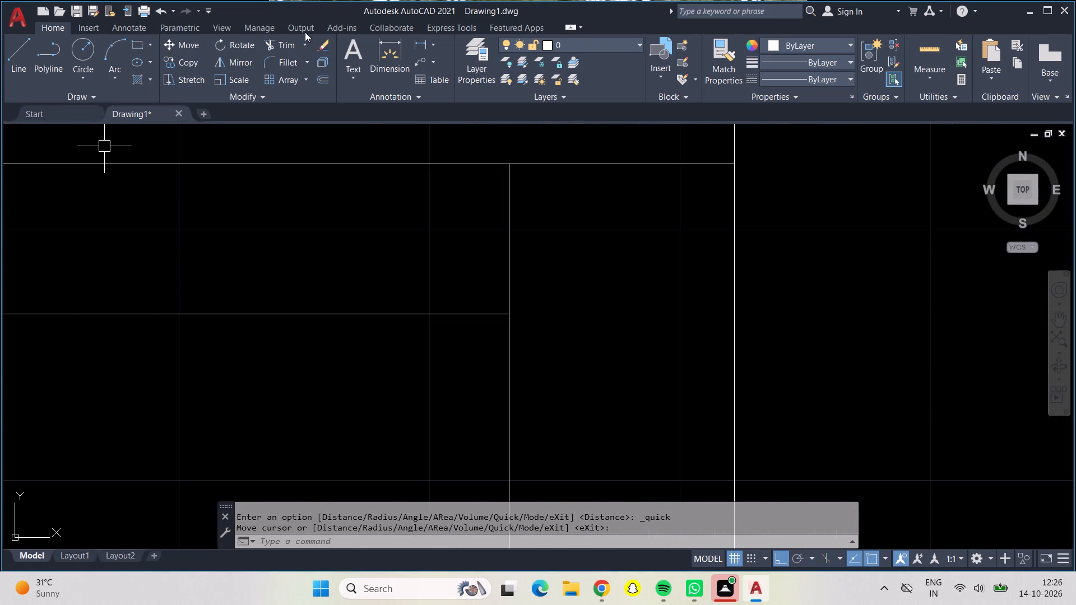
click(284, 40)
drag(424, 244, 538, 266)
scroll(533, 257, down, 2)
scroll(532, 257, up, 1)
scroll(532, 257, down, 2)
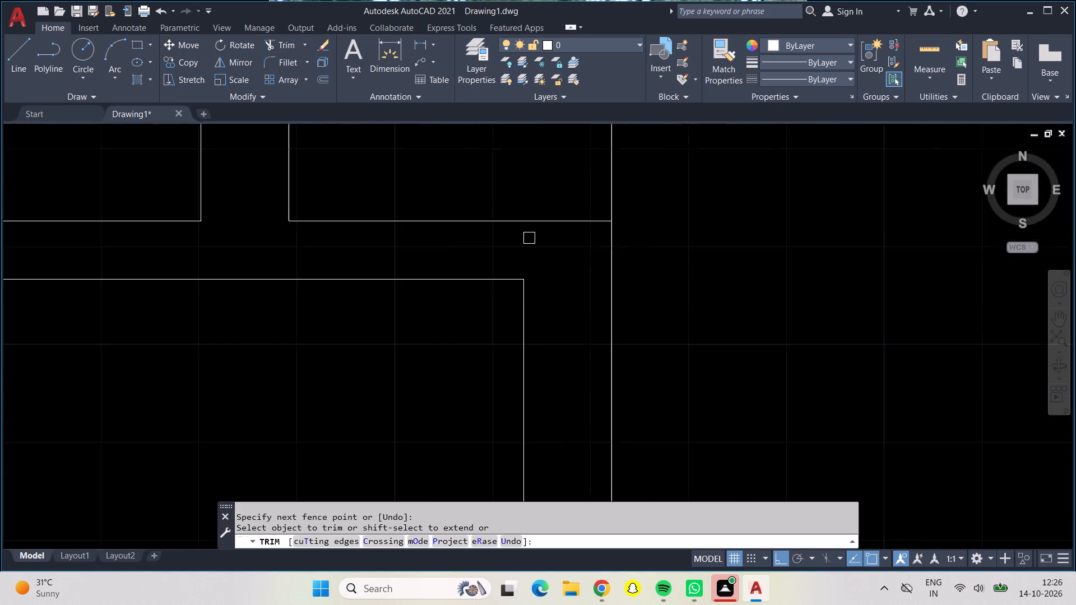
scroll(529, 238, down, 3)
scroll(492, 319, down, 2)
Examine the untrimmed wall junctions along the full-width room's lower wall and compare them with the upper and lower rooms.
middle_drag(491, 322, 403, 229)
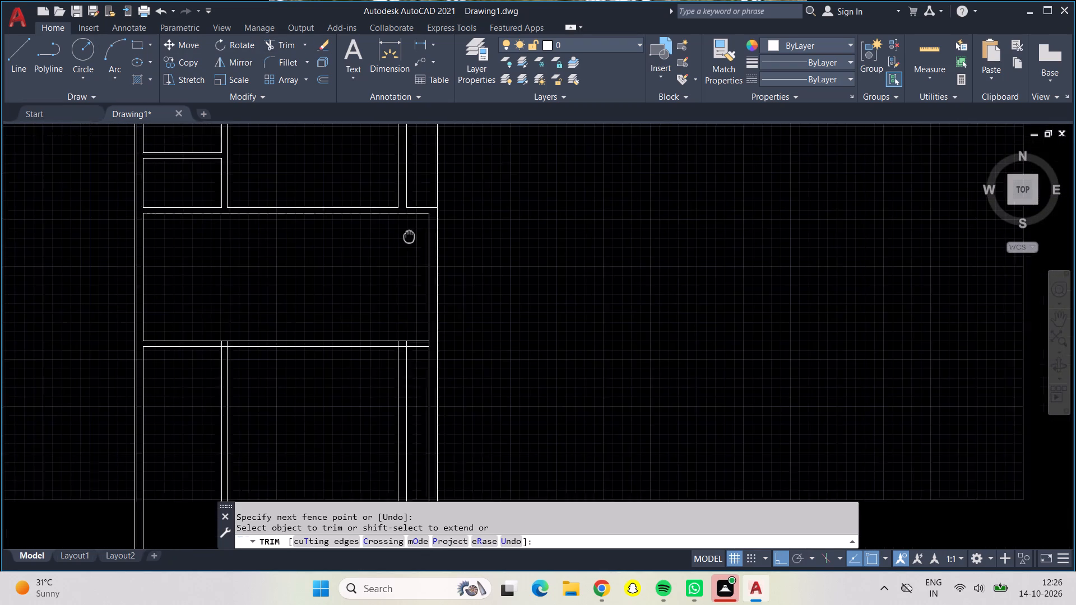
middle_drag(403, 229, 392, 190)
scroll(411, 296, up, 1)
scroll(413, 296, down, 1)
scroll(414, 292, up, 5)
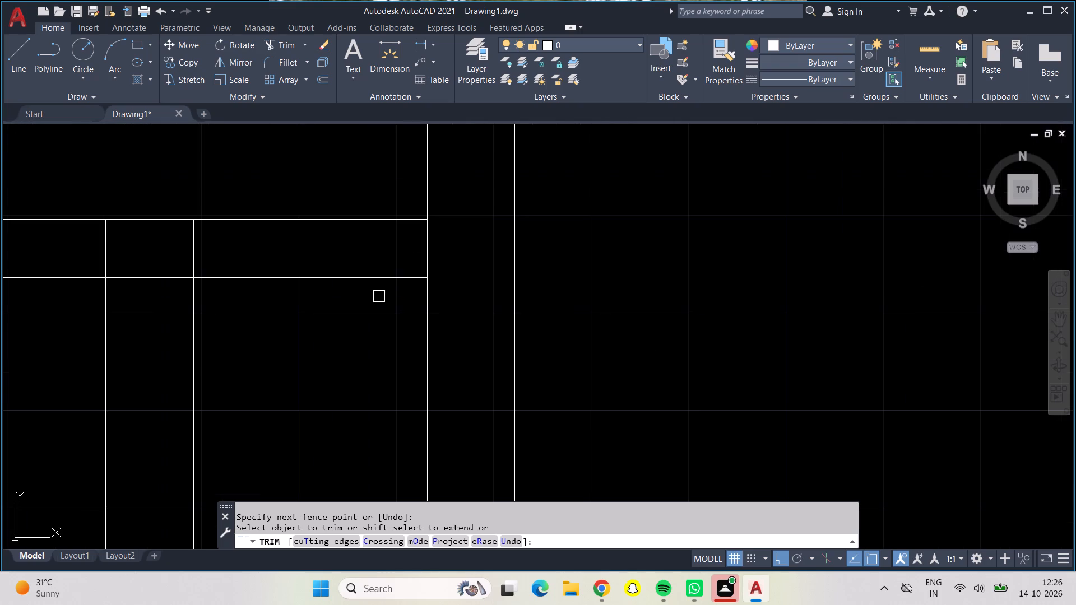
scroll(439, 236, down, 2)
scroll(439, 240, up, 1)
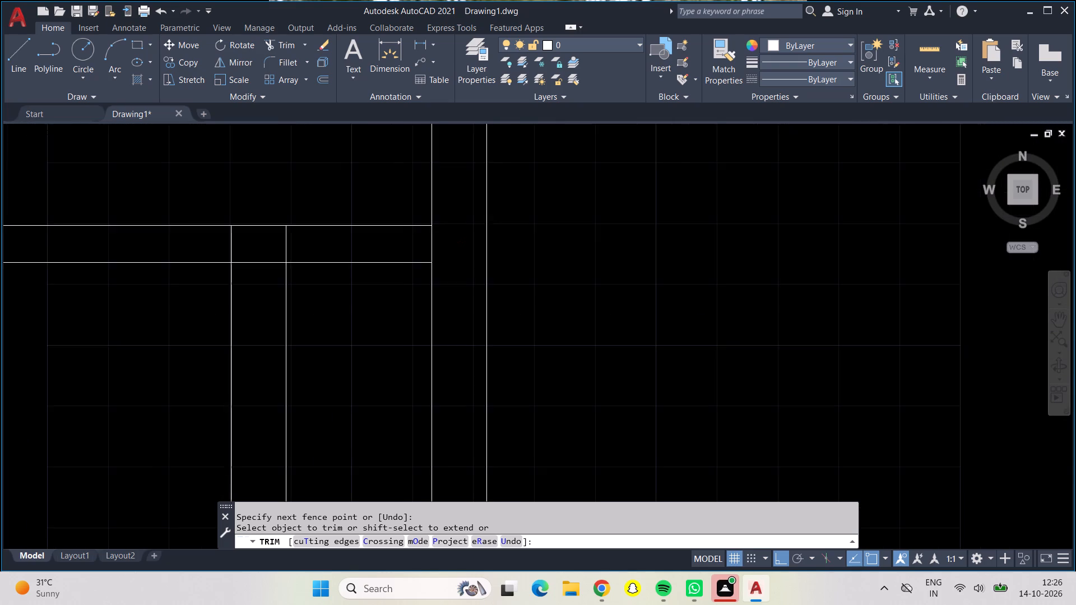
scroll(407, 276, down, 3)
scroll(332, 318, down, 2)
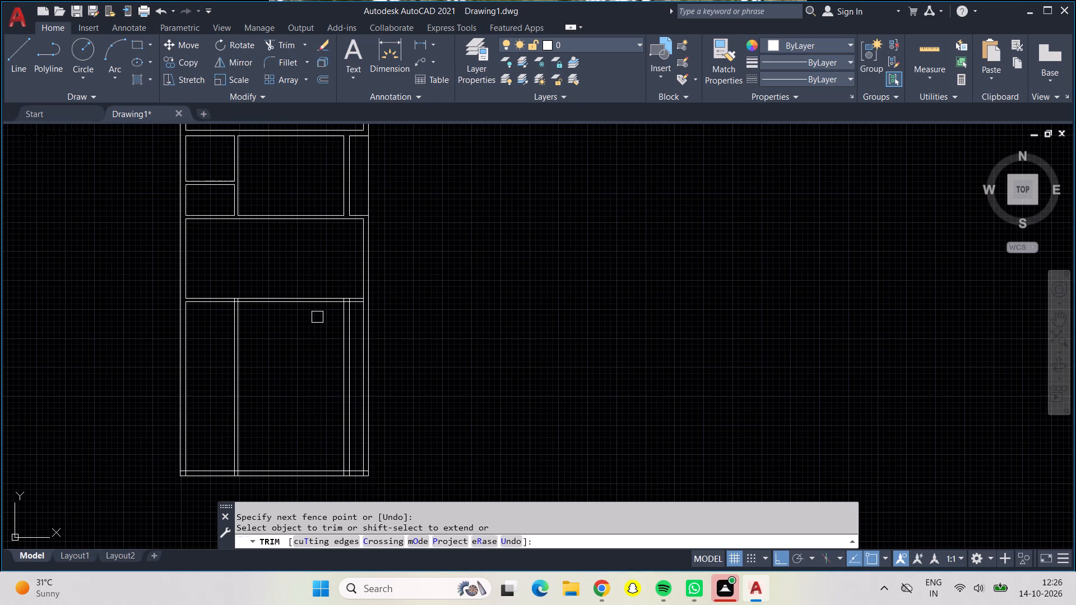
middle_drag(316, 314, 569, 381)
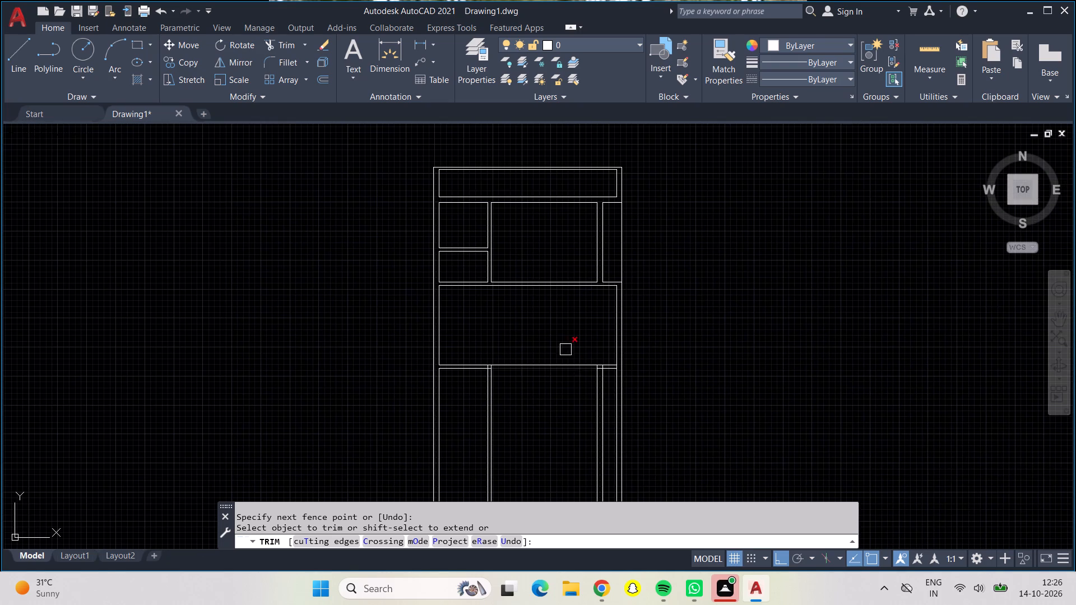
scroll(490, 370, up, 8)
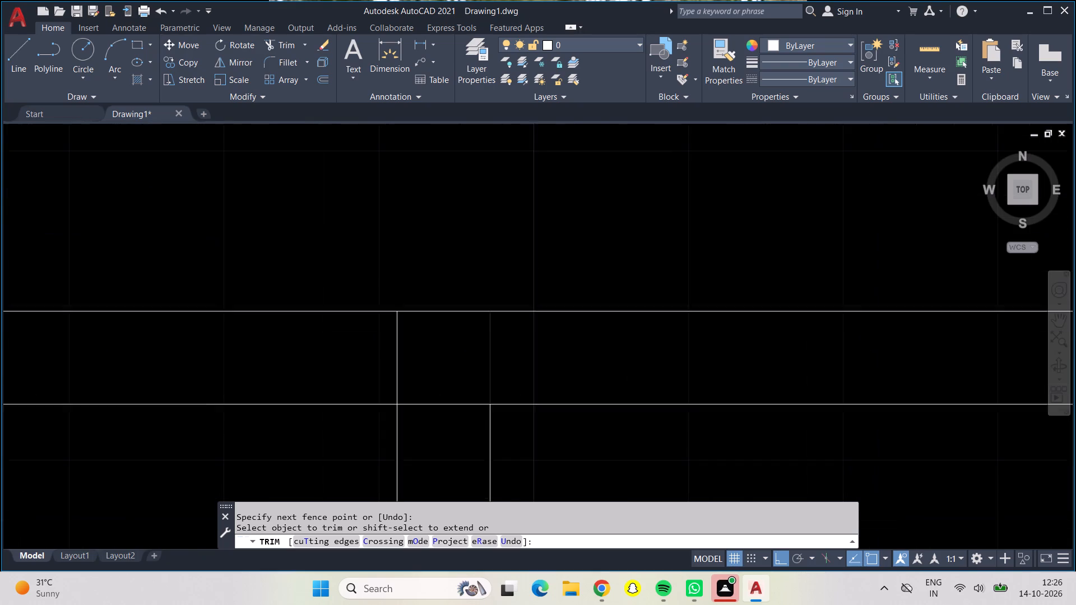
scroll(486, 362, down, 2)
scroll(475, 375, up, 1)
scroll(474, 377, down, 5)
scroll(470, 380, up, 1)
scroll(470, 380, down, 1)
scroll(470, 380, up, 1)
scroll(470, 380, down, 1)
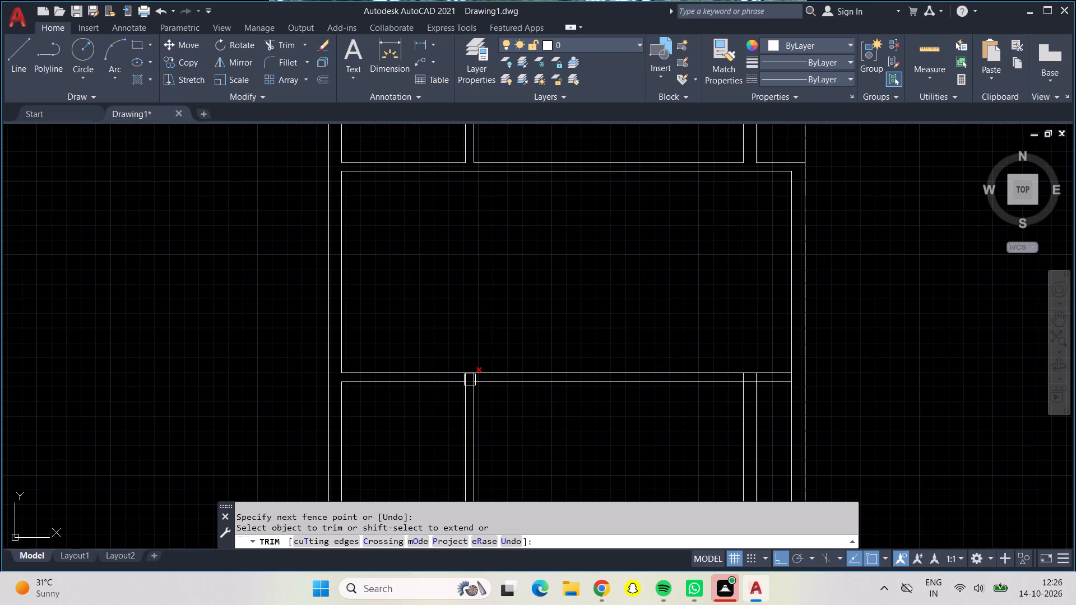
scroll(455, 299, up, 1)
scroll(455, 299, down, 2)
middle_drag(441, 255, 433, 512)
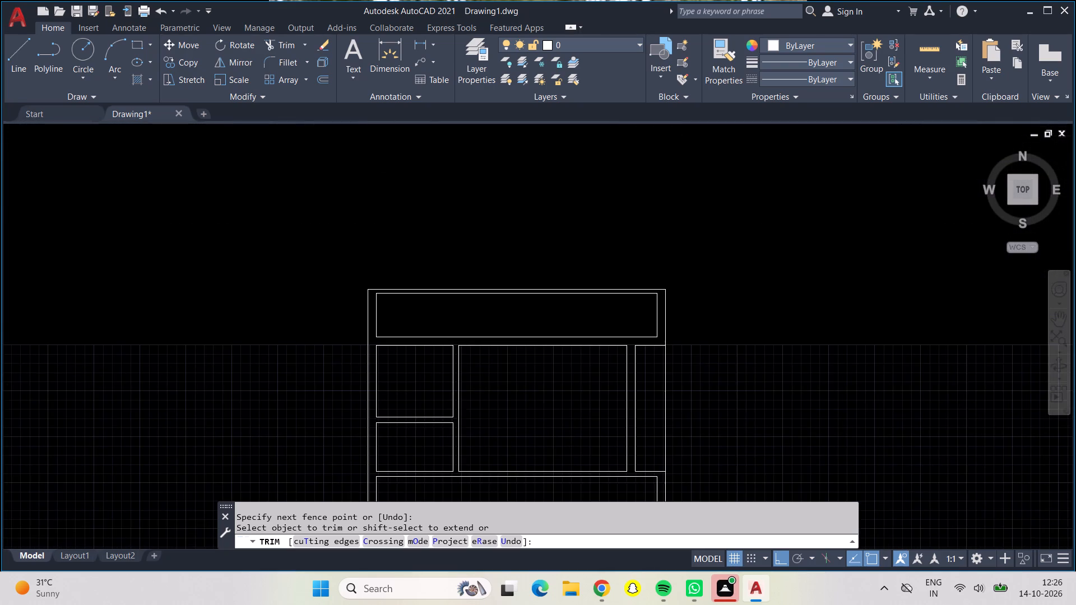
middle_drag(433, 512, 438, 114)
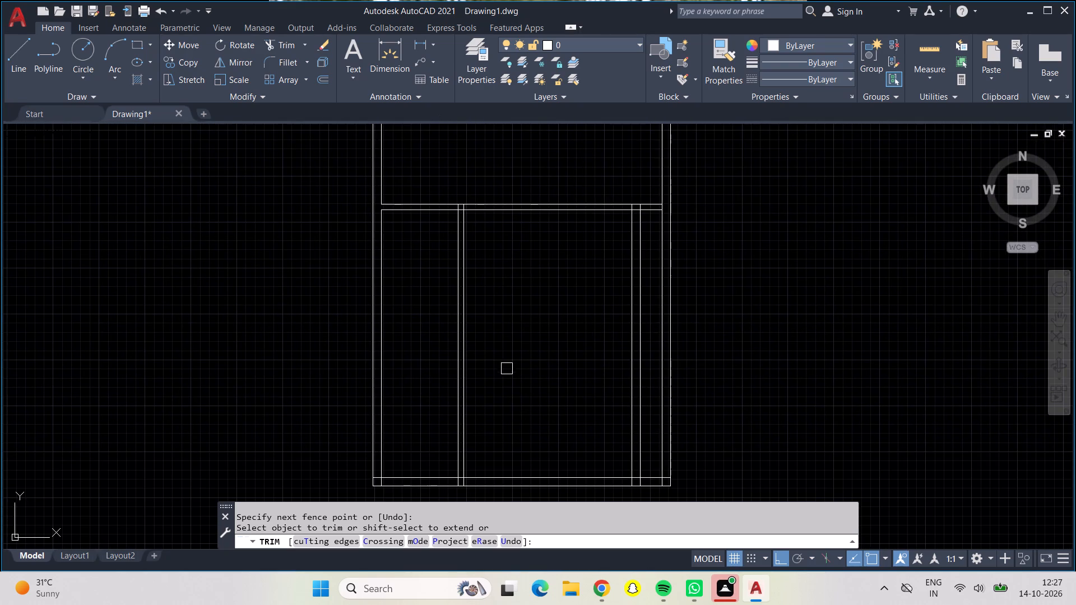
Trim away both vertical partition walls in the lower room below the full-width room's lower wall.
scroll(505, 356, up, 2)
scroll(505, 356, down, 3)
scroll(516, 325, up, 1)
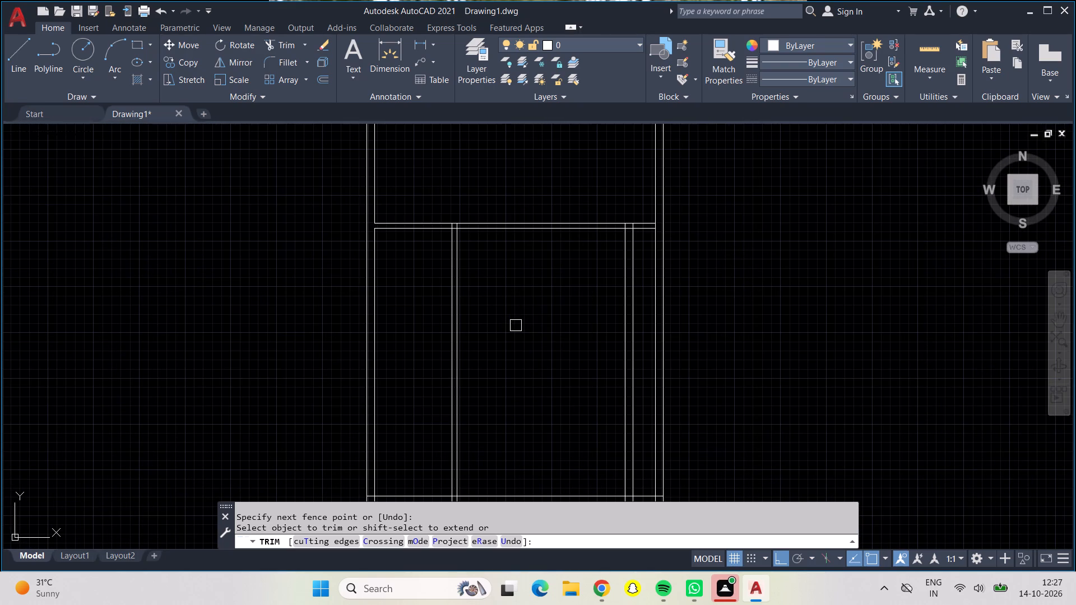
scroll(528, 306, up, 1)
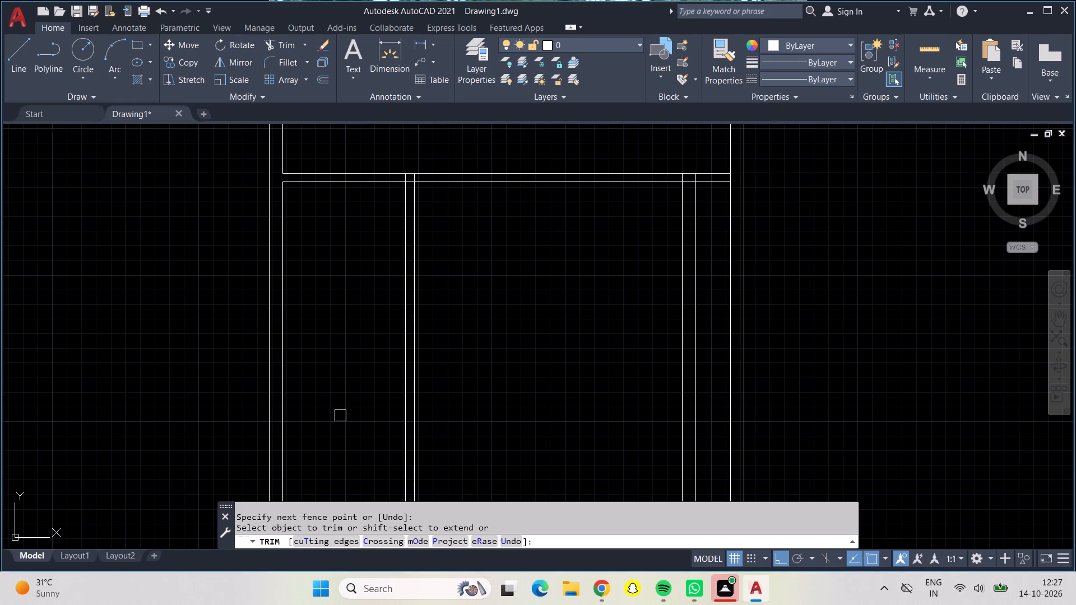
middle_drag(556, 364, 517, 238)
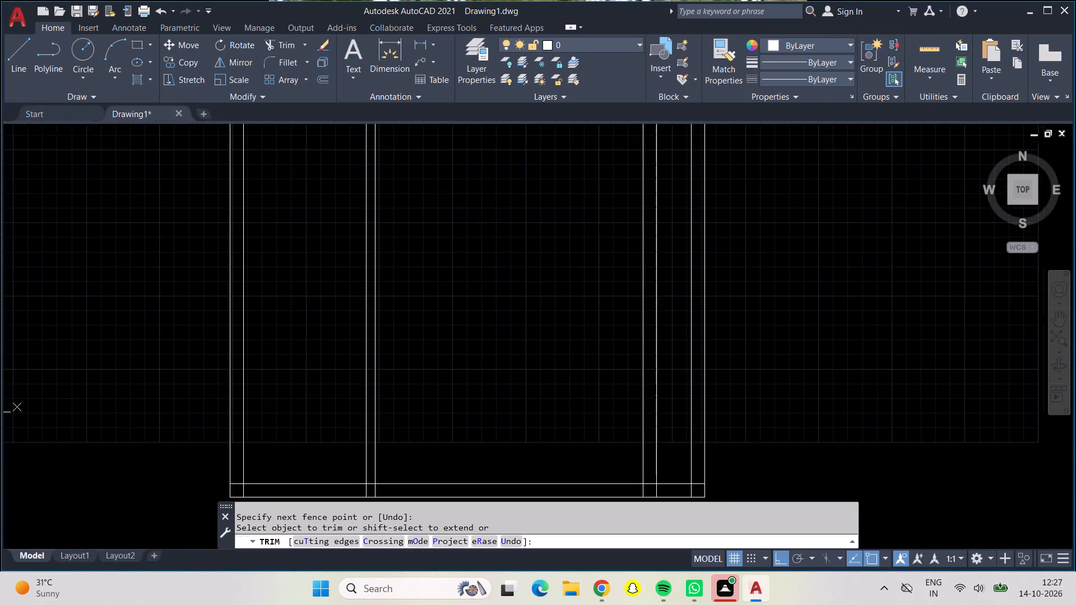
middle_drag(517, 238, 542, 332)
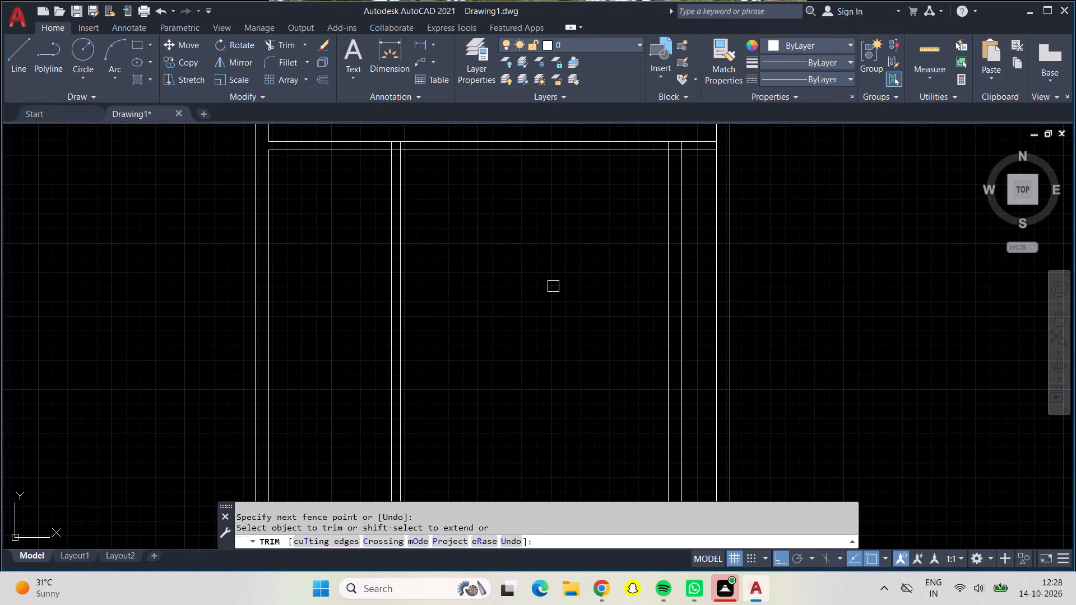
drag(691, 271, 661, 268)
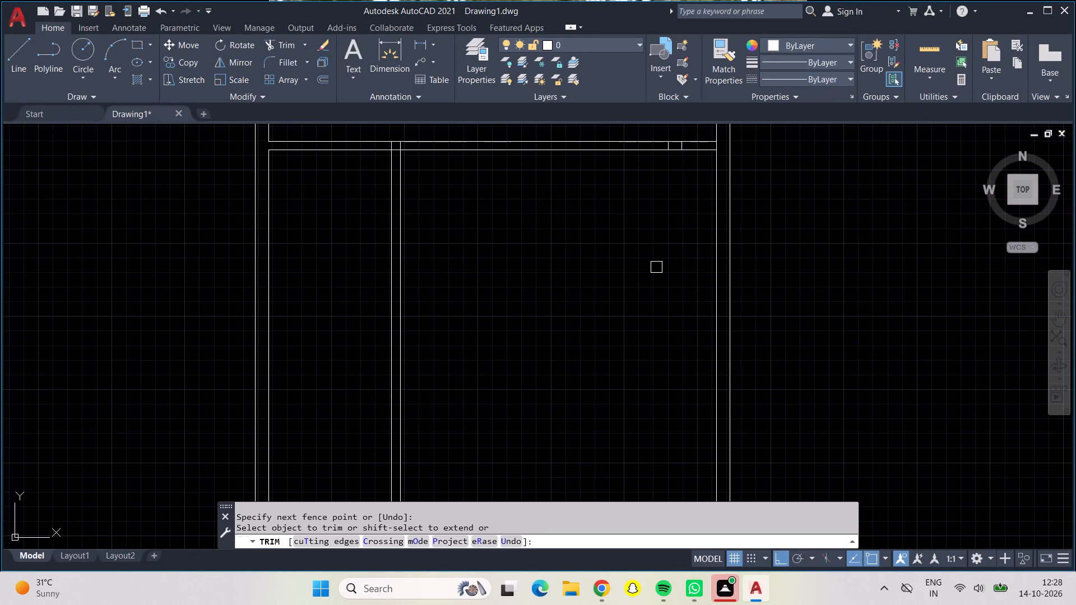
drag(329, 337, 458, 360)
key(Escape)
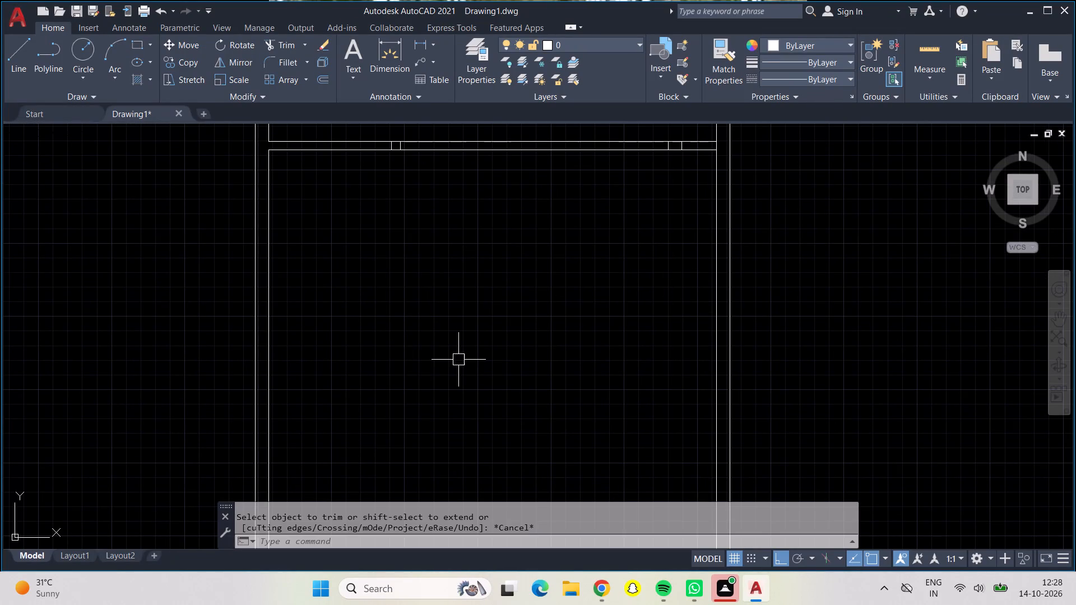
Offset the right outer wall's inner line 12'3" into the lower room.
key(o)
key(Return)
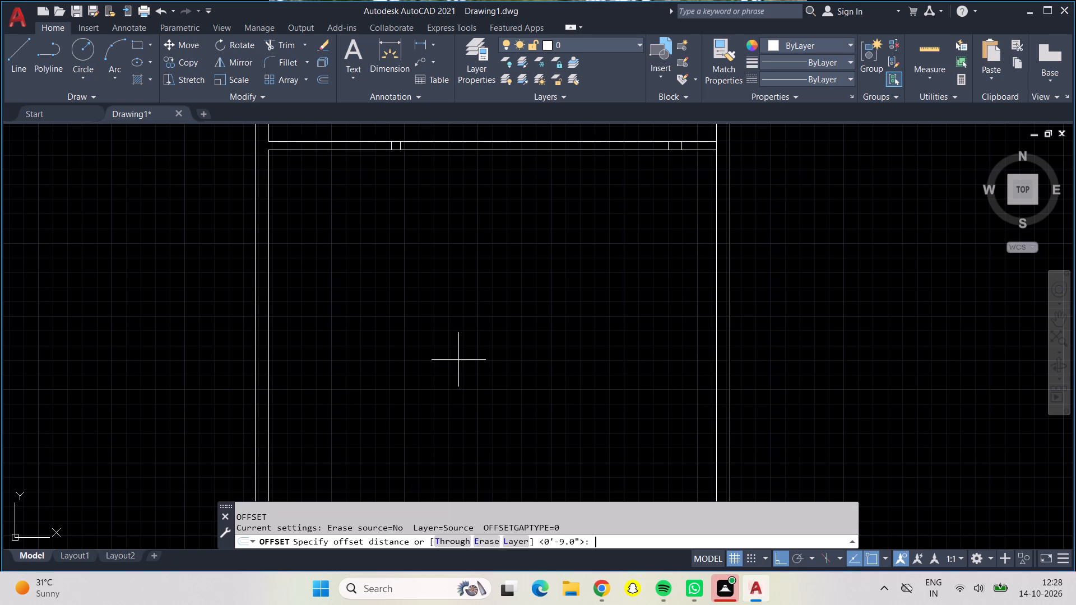
text(12')
text(3")
key(Return)
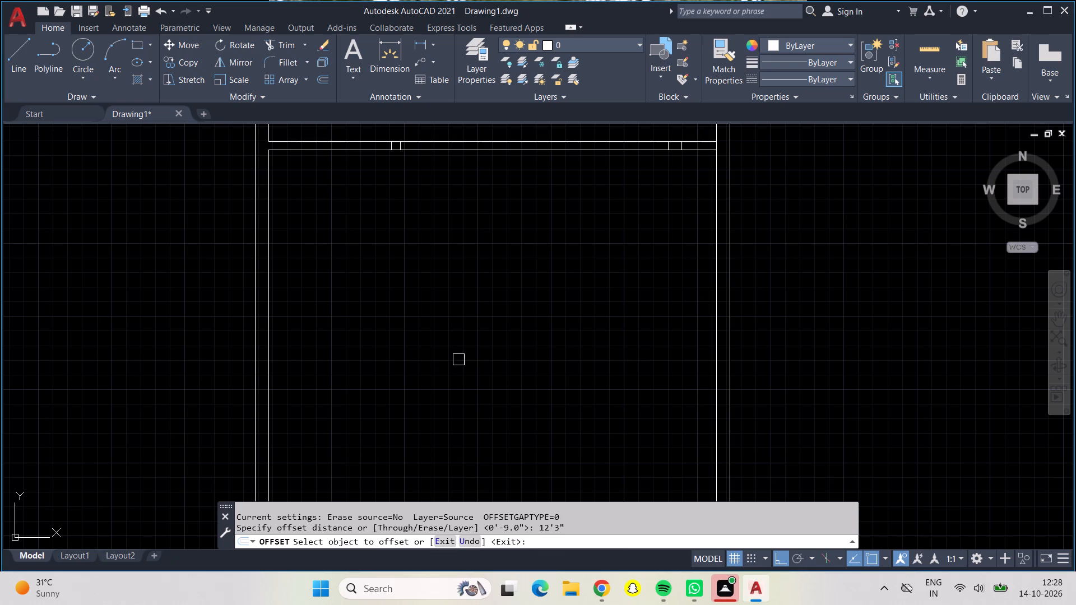
drag(715, 382, 706, 387)
click(529, 382)
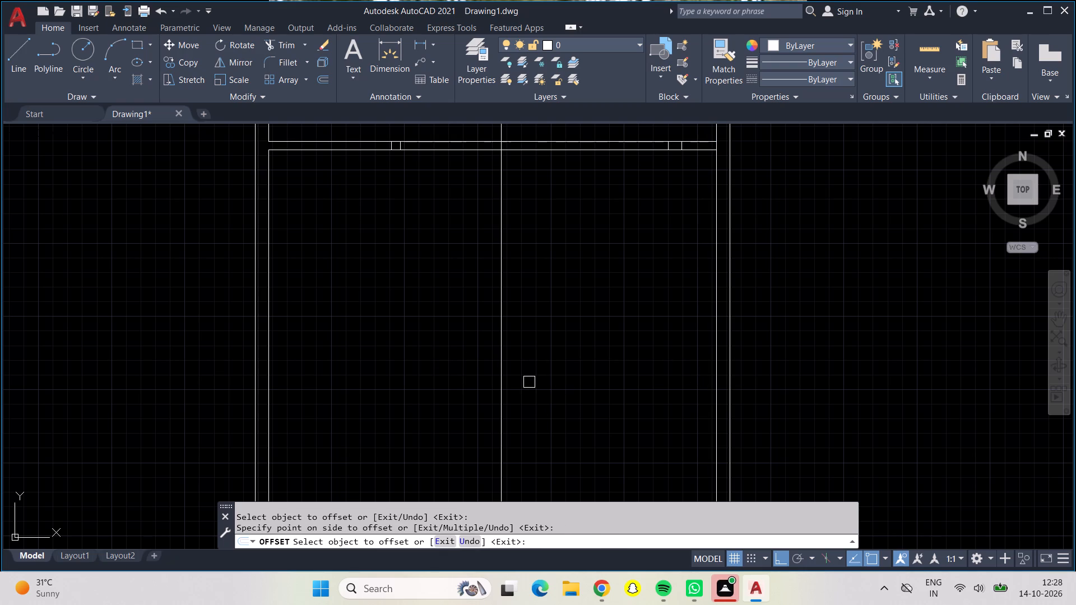
key(Escape)
Offset the new vertical partition line 6" toward the left outer wall to form a 6" wall.
text(6")
key(Return)
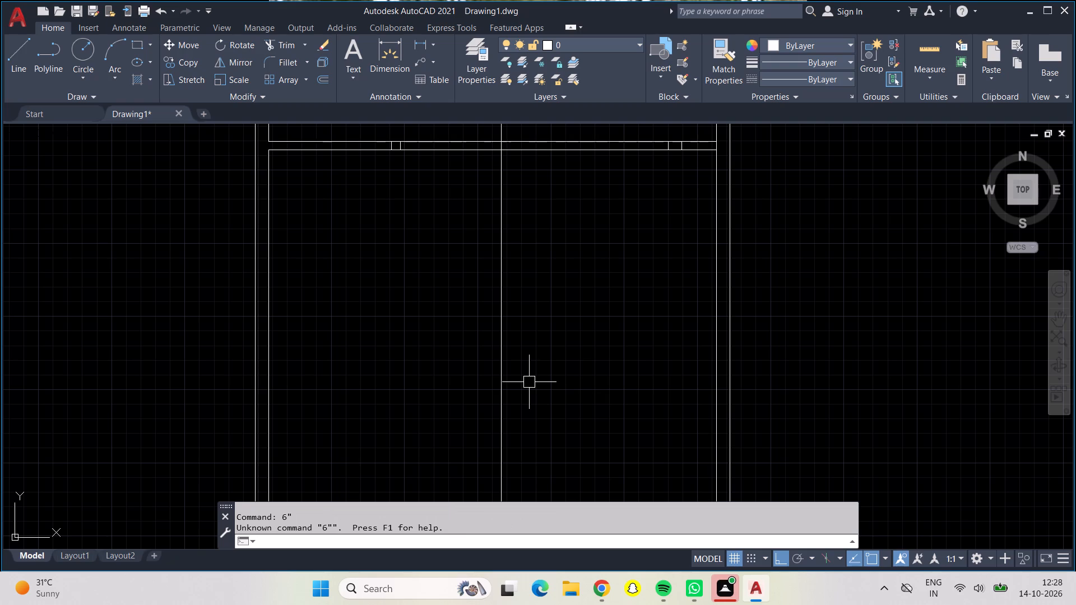
key(Escape)
key(o)
key(Return)
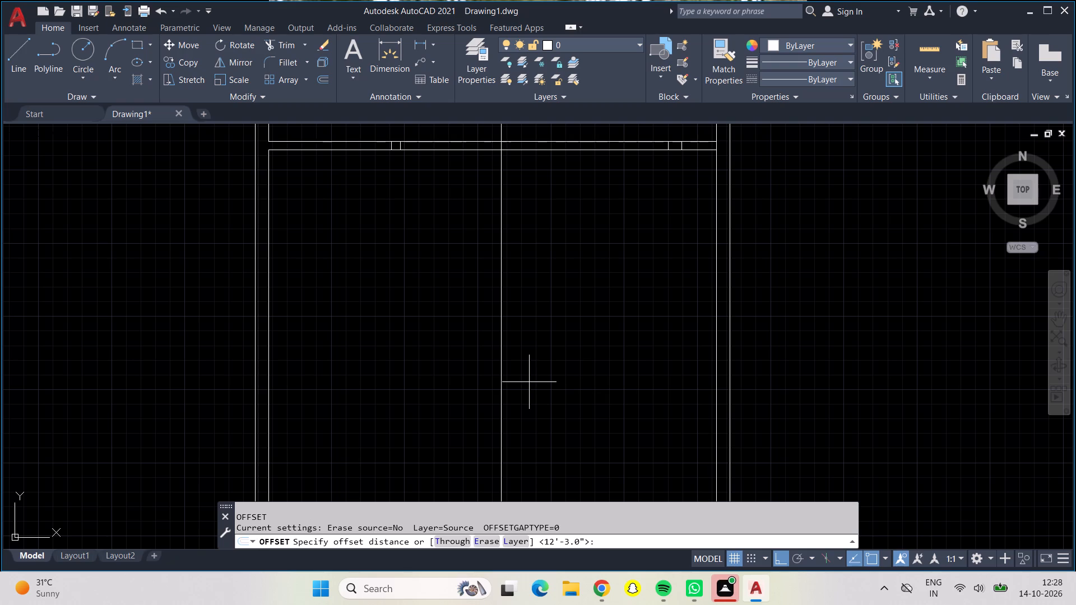
text(6")
key(Return)
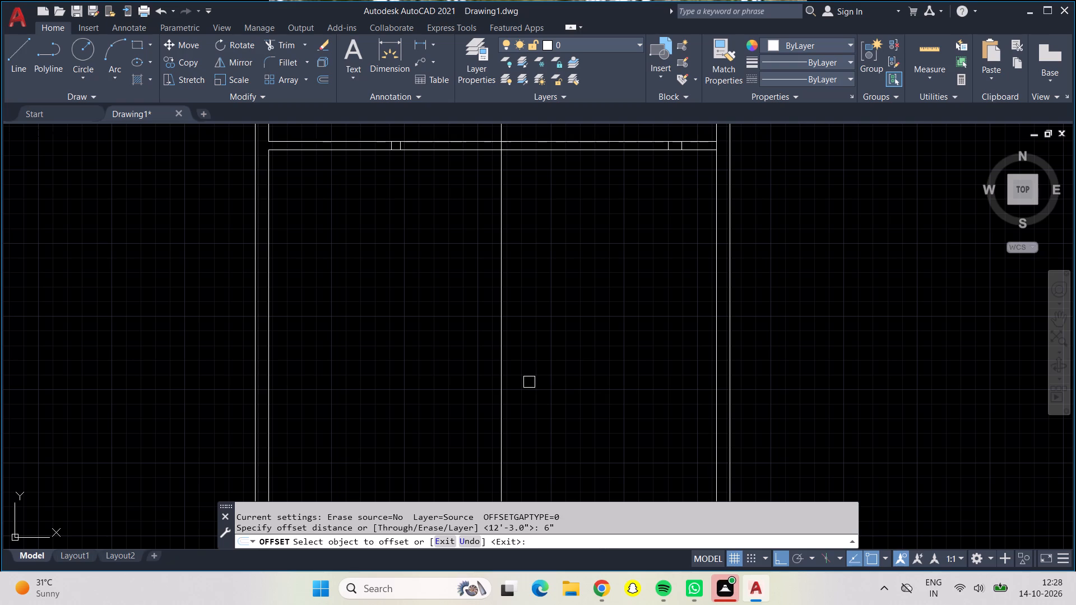
click(497, 379)
click(466, 379)
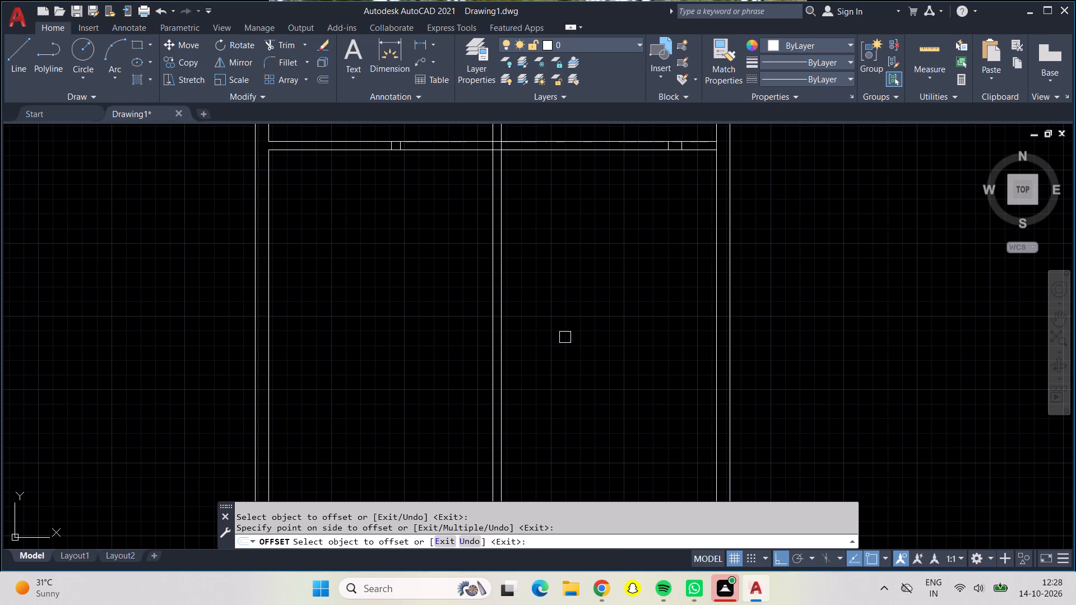
key(Escape)
Offset the lower line of the full-width room's lower wall 10' downward across the lower rooms.
key(o)
key(Return)
text(10)
key(apostrophe)
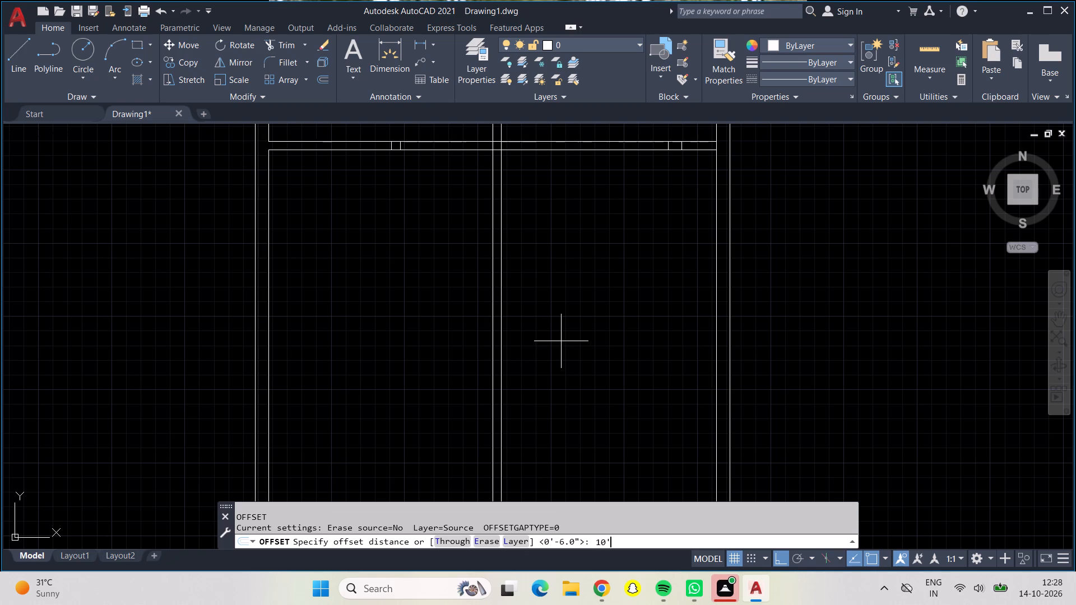
key(Return)
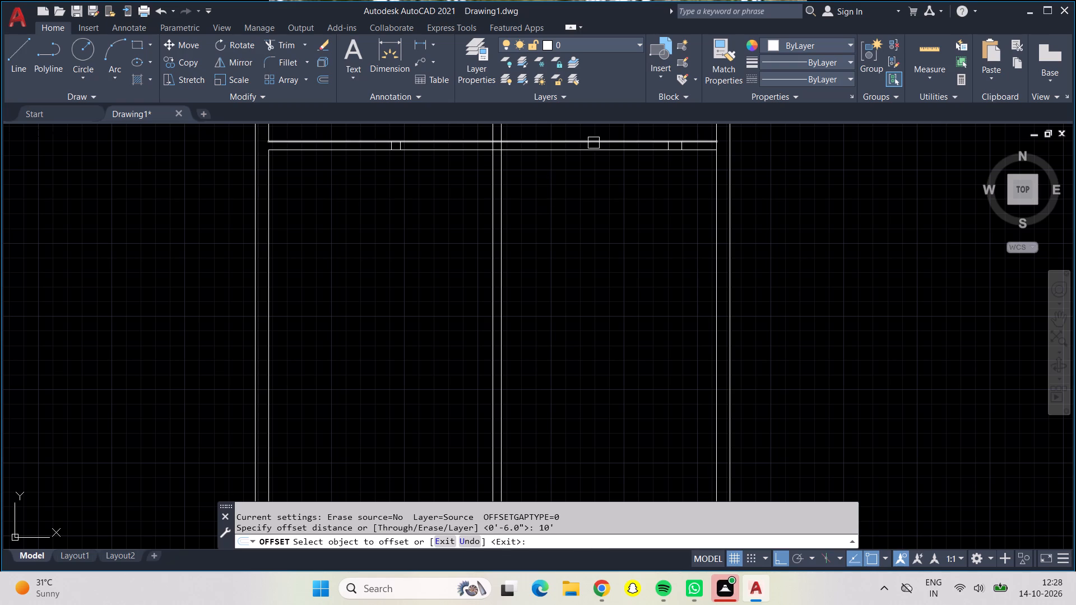
click(595, 147)
click(613, 264)
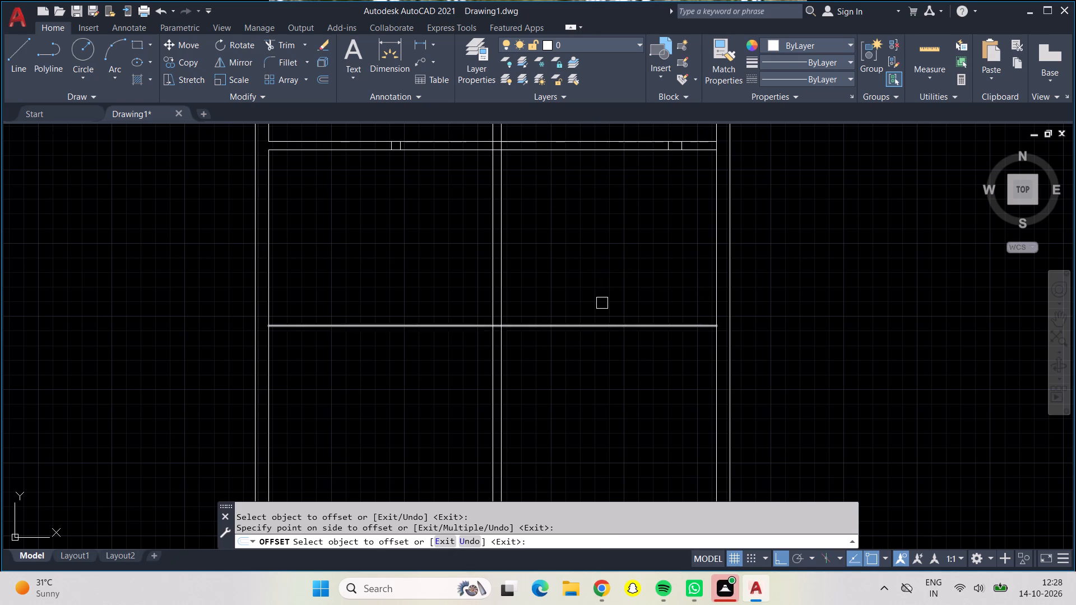
key(Escape)
Offset the new horizontal line 6" downward to form a 6" cross wall.
key(o)
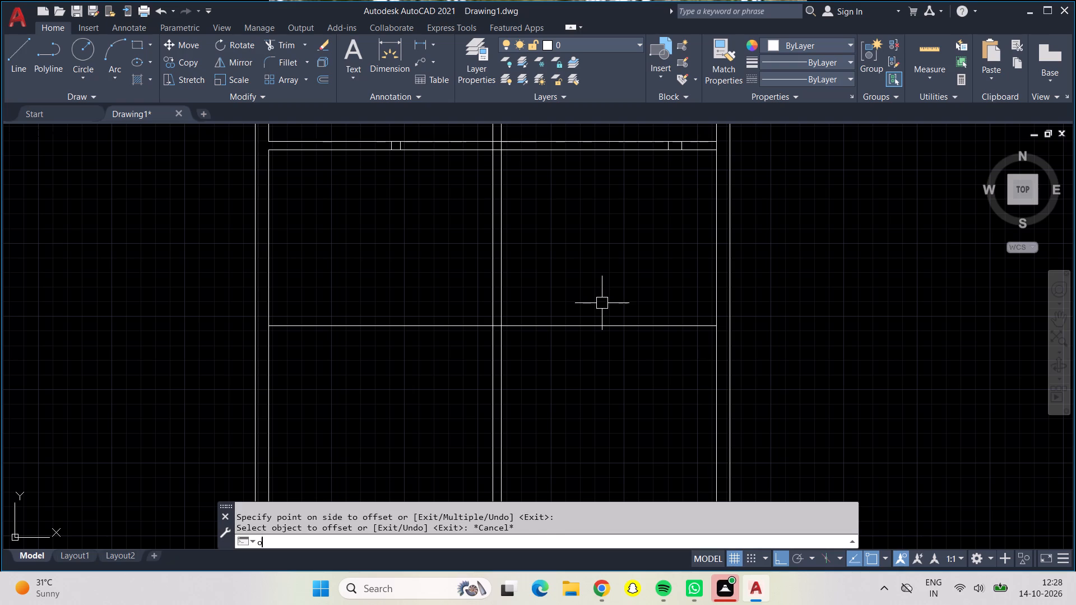
key(Return)
text(6")
key(Return)
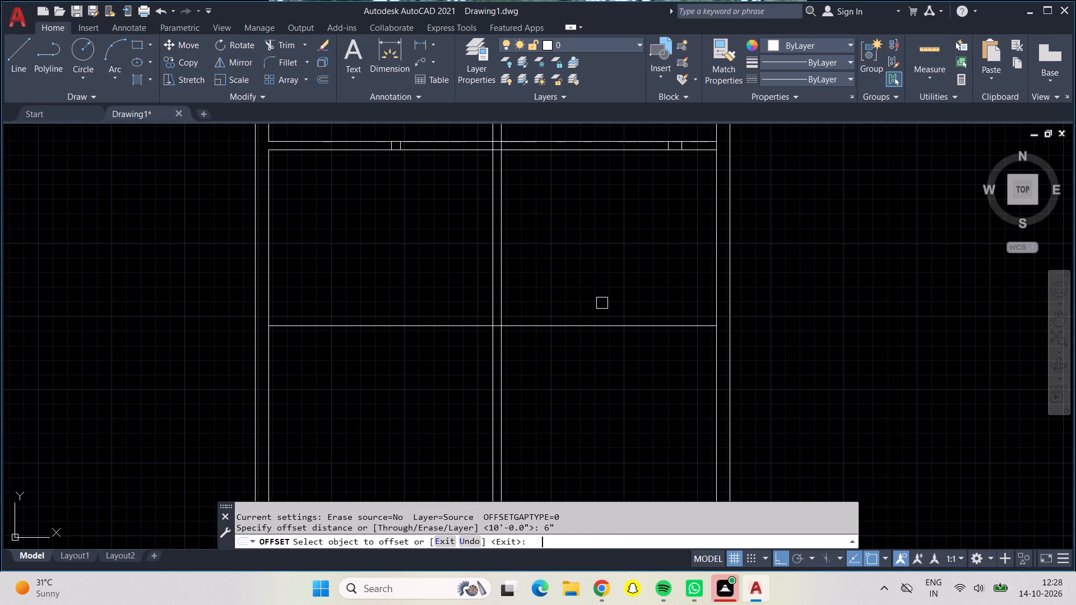
click(601, 325)
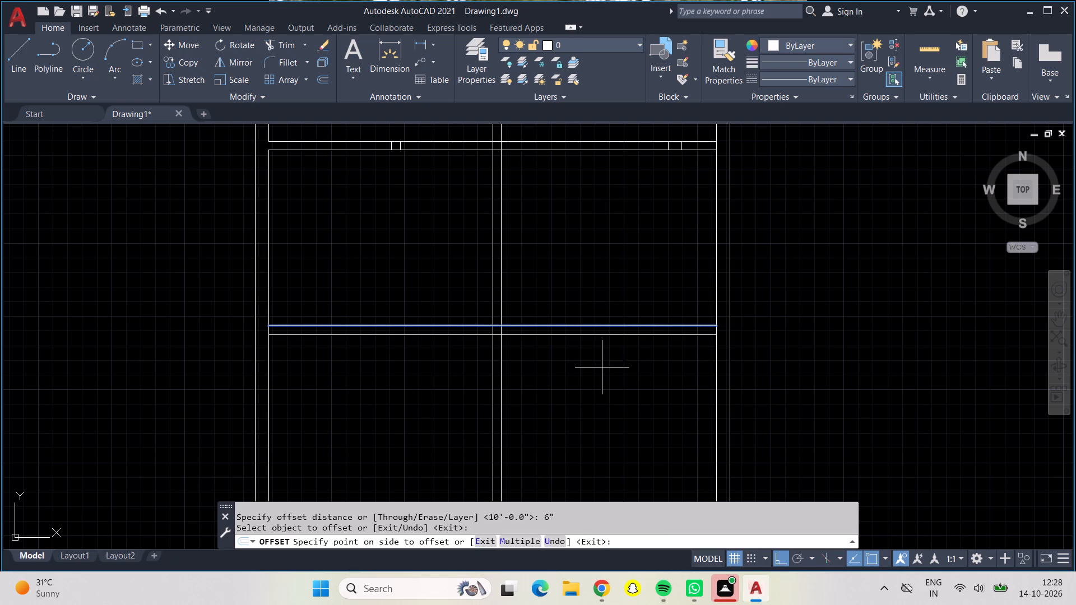
click(602, 367)
Trim away the two new partition lines where they run through the full-width room.
middle_drag(589, 194, 627, 250)
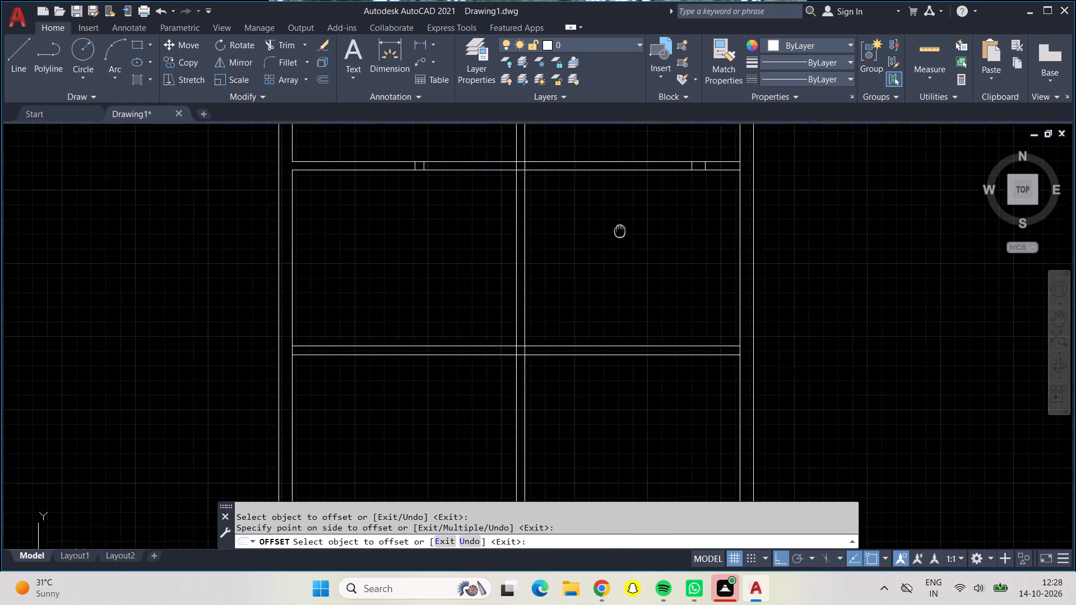
middle_drag(627, 250, 632, 422)
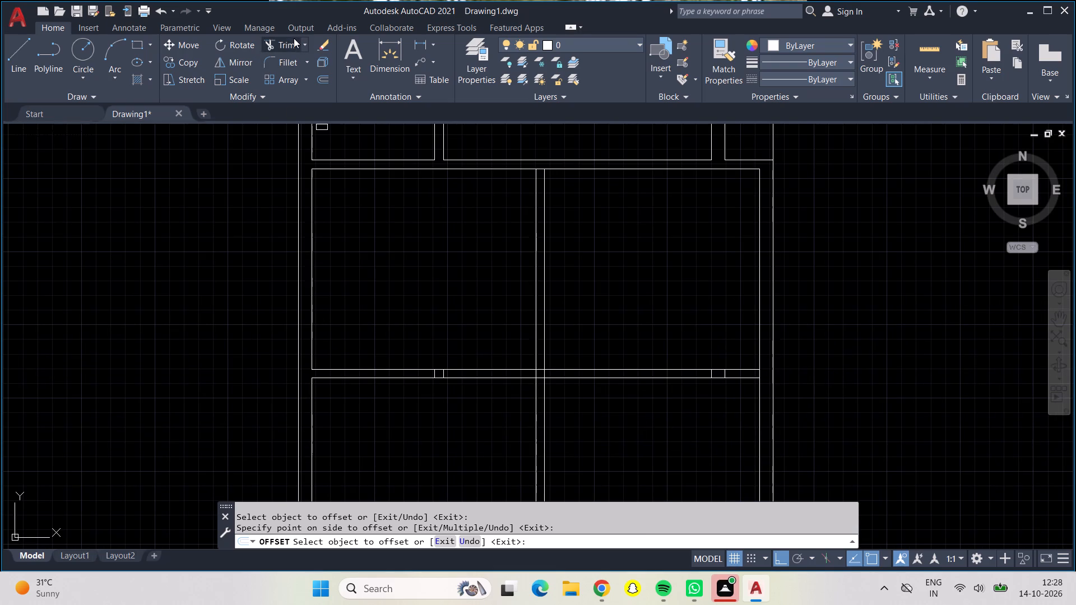
click(284, 49)
drag(436, 305, 566, 304)
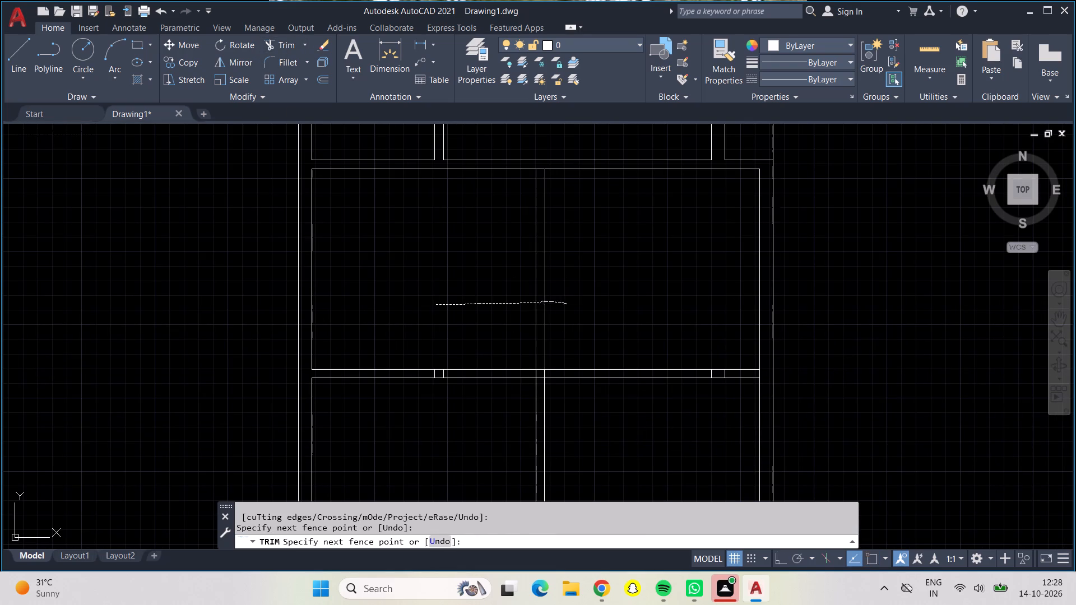
Trim the two leftover partition stubs inside the full-width room's lower wall, near the right outer wall.
scroll(558, 311, down, 2)
scroll(529, 367, up, 1)
scroll(529, 367, down, 1)
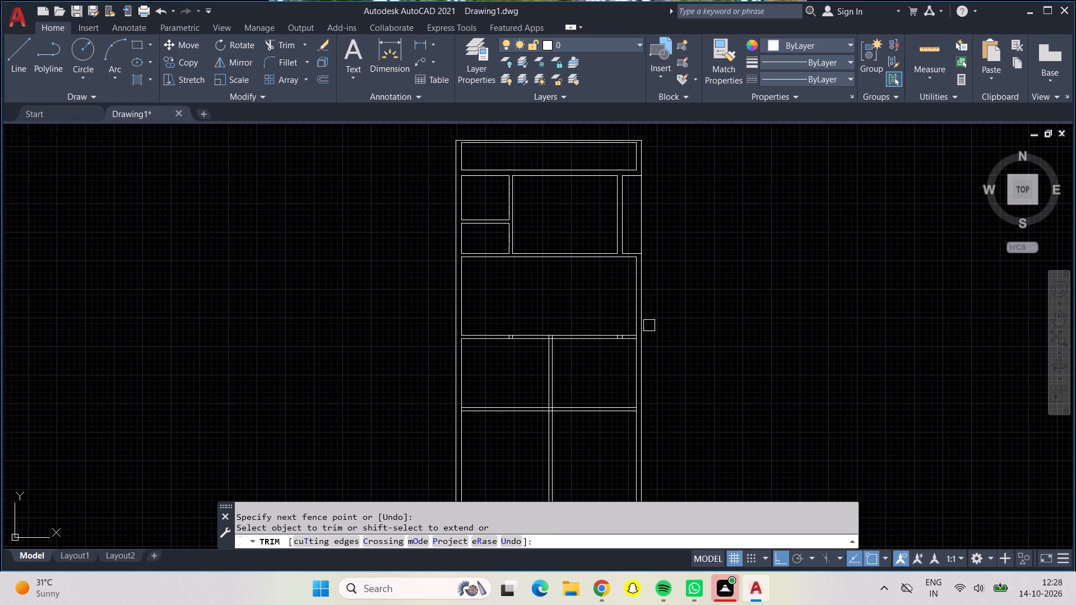
scroll(649, 327, up, 1)
scroll(649, 327, down, 1)
scroll(647, 328, up, 1)
scroll(647, 329, down, 1)
scroll(645, 329, up, 1)
scroll(602, 338, down, 1)
scroll(602, 337, up, 7)
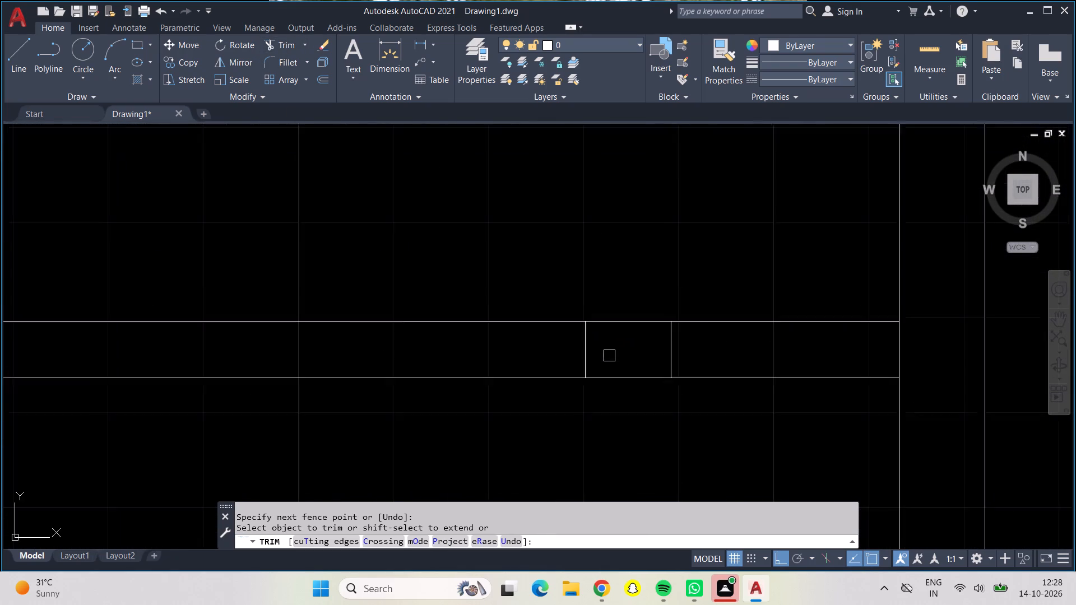
scroll(609, 355, up, 1)
drag(503, 340, 822, 336)
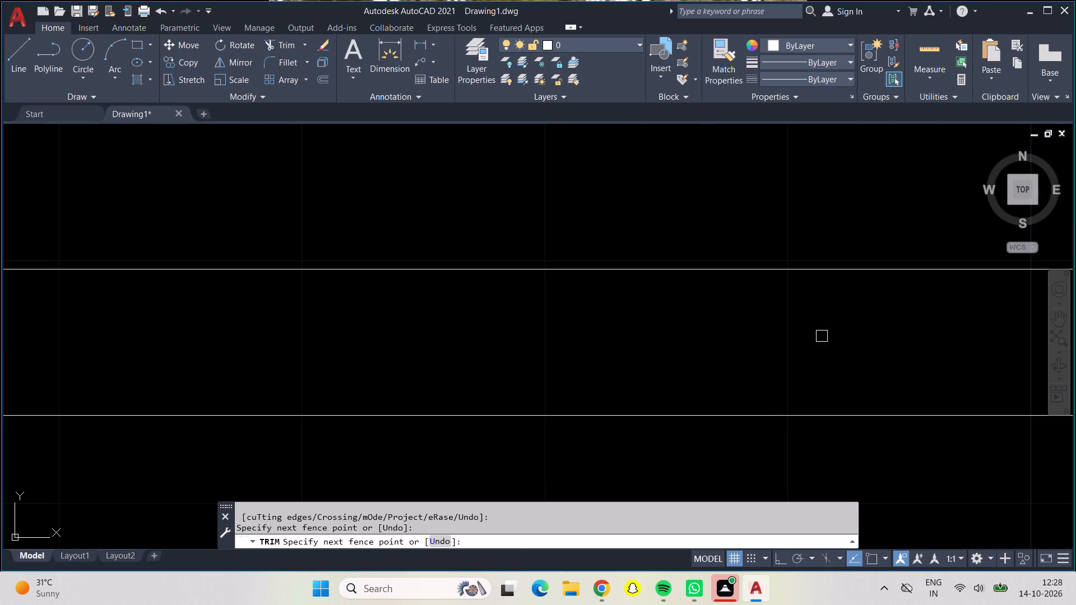
Trim the right outer wall's inner line between the two lines of the full-width room's lower wall.
scroll(804, 336, down, 5)
scroll(885, 332, up, 1)
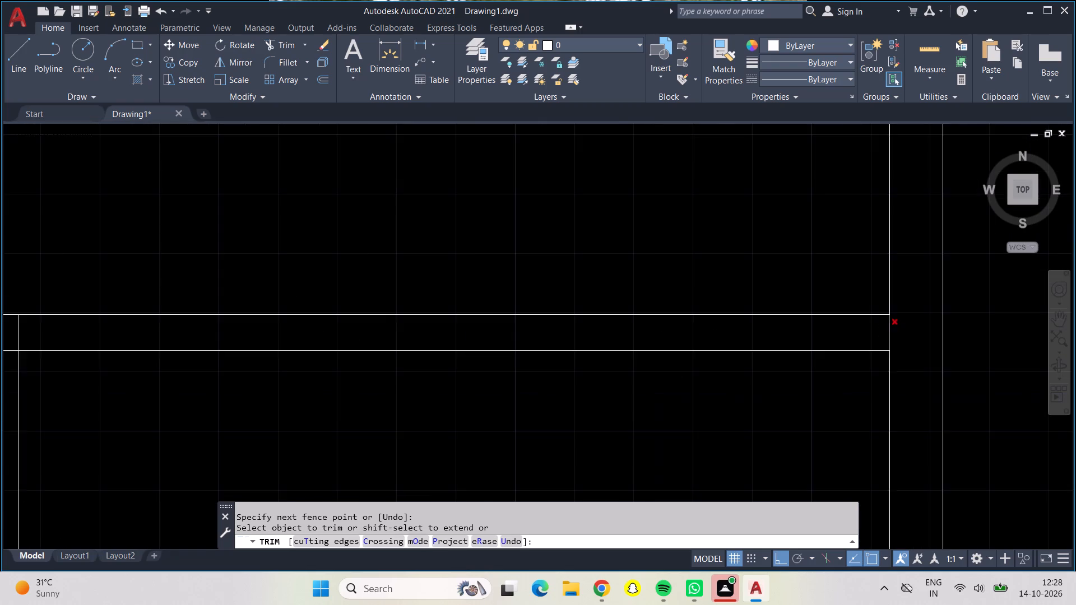
scroll(885, 332, up, 2)
click(900, 335)
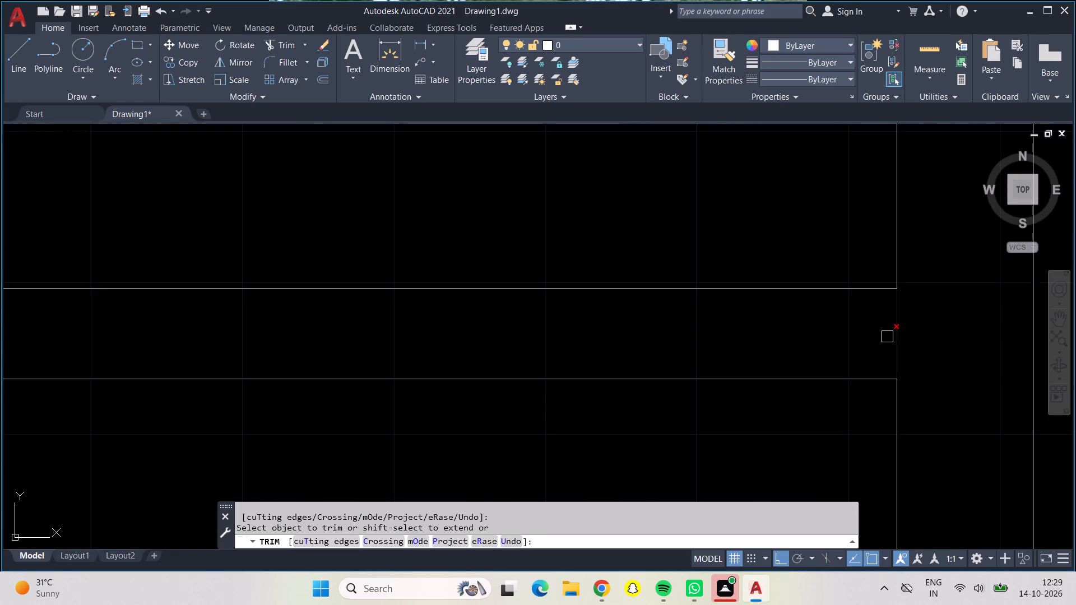
drag(878, 339, 945, 343)
click(945, 343)
scroll(941, 342, down, 4)
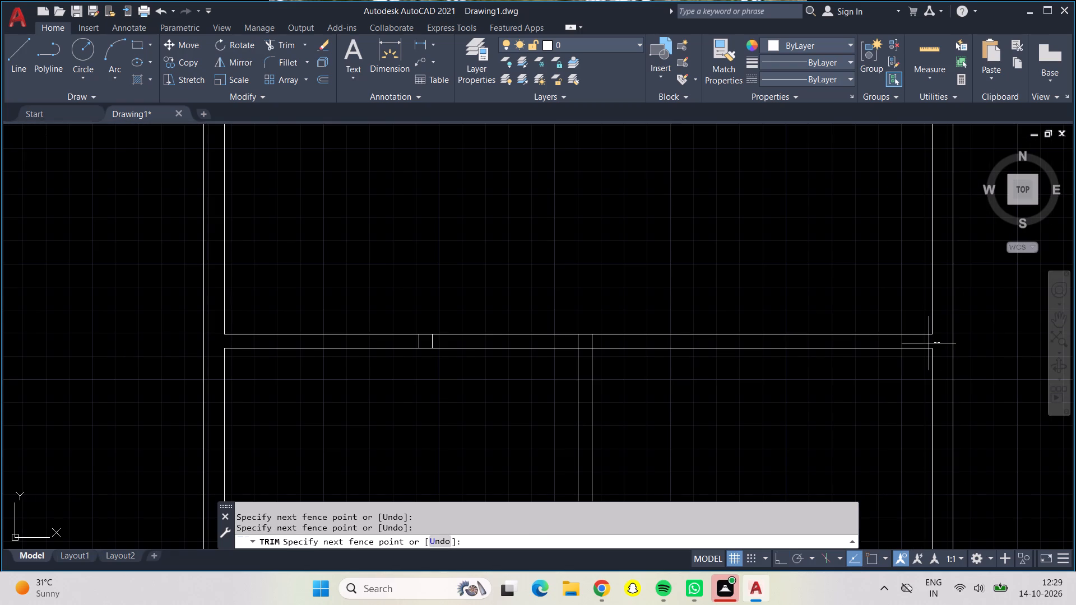
click(890, 339)
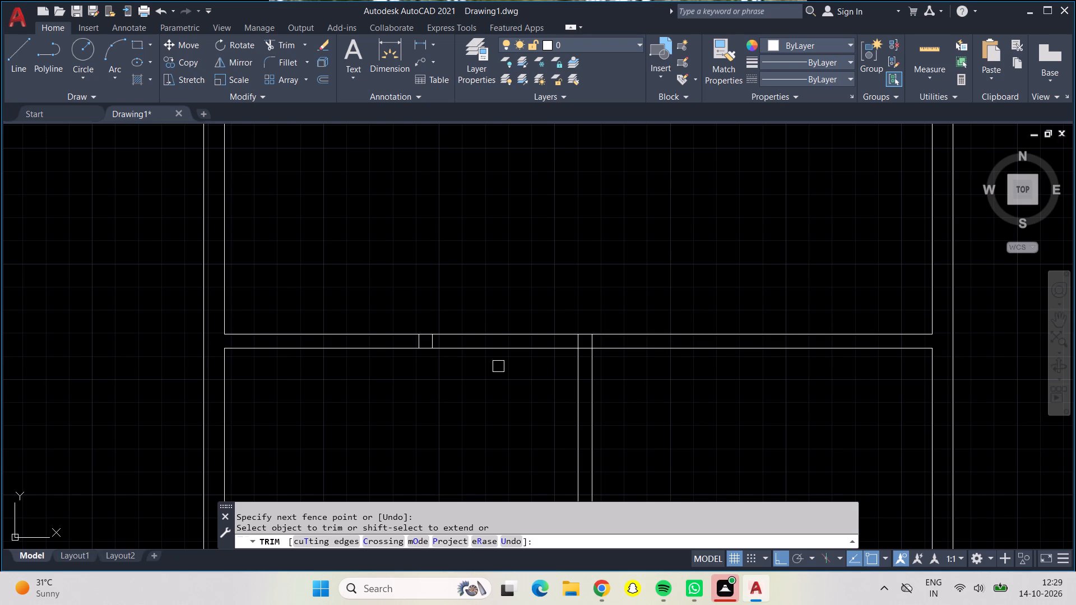
Trim the two leftover left partition stubs inside the full-width room's lower wall.
scroll(567, 371, down, 1)
middle_click(599, 371)
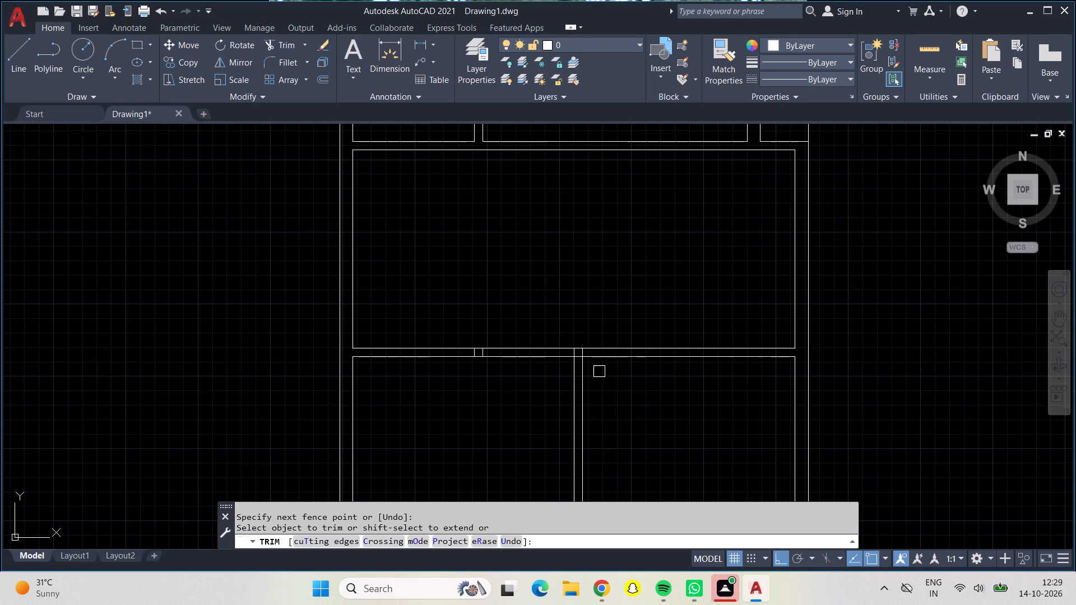
middle_drag(513, 377, 660, 382)
scroll(626, 360, down, 1)
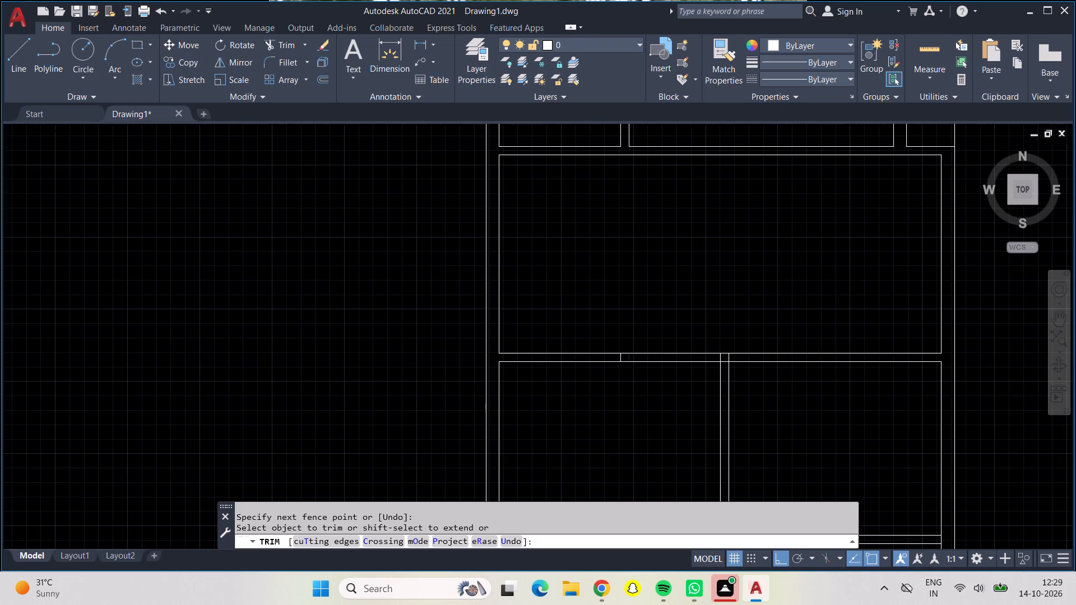
scroll(626, 360, up, 7)
drag(503, 347, 763, 332)
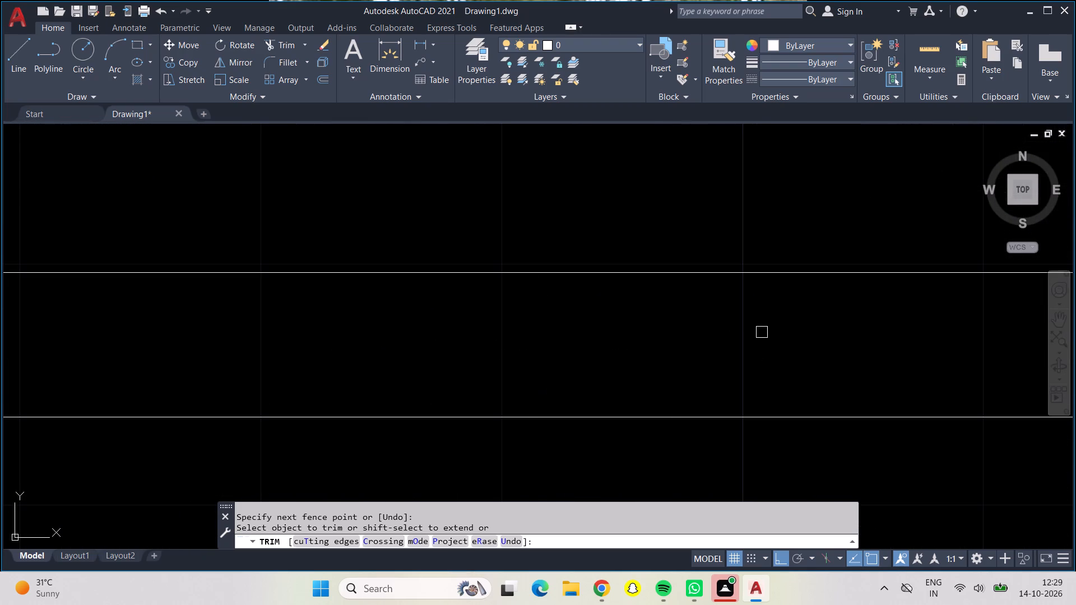
Trim the upper line of the lower rooms' horizontal partition where it crosses between the central vertical partition's two lines.
scroll(754, 340, down, 1)
scroll(754, 342, up, 1)
scroll(754, 343, down, 6)
middle_drag(753, 394, 671, 249)
scroll(757, 386, up, 4)
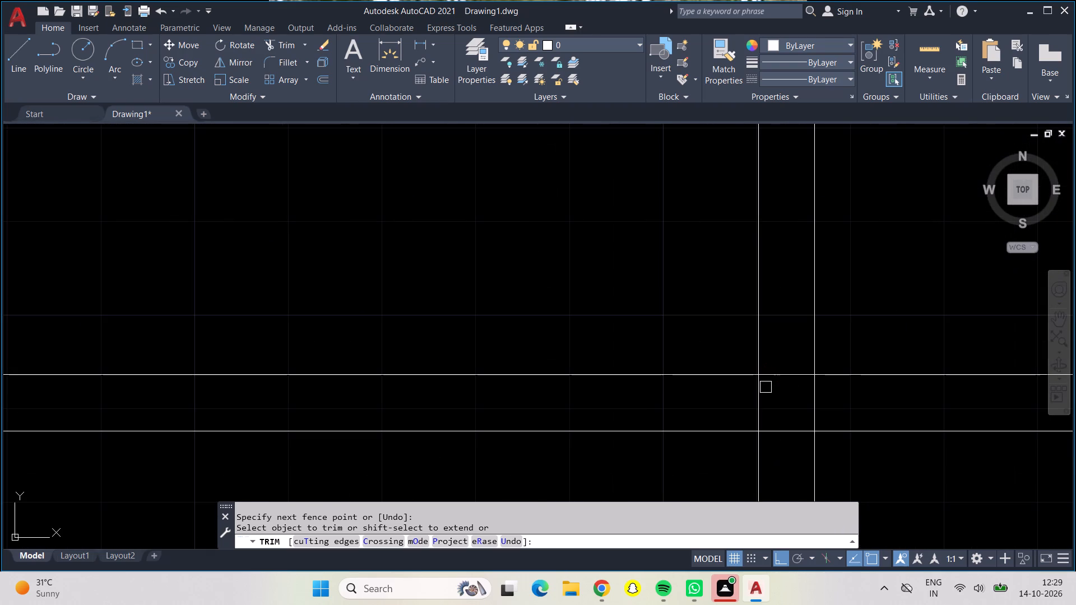
scroll(770, 390, up, 3)
scroll(809, 345, up, 1)
scroll(809, 346, down, 1)
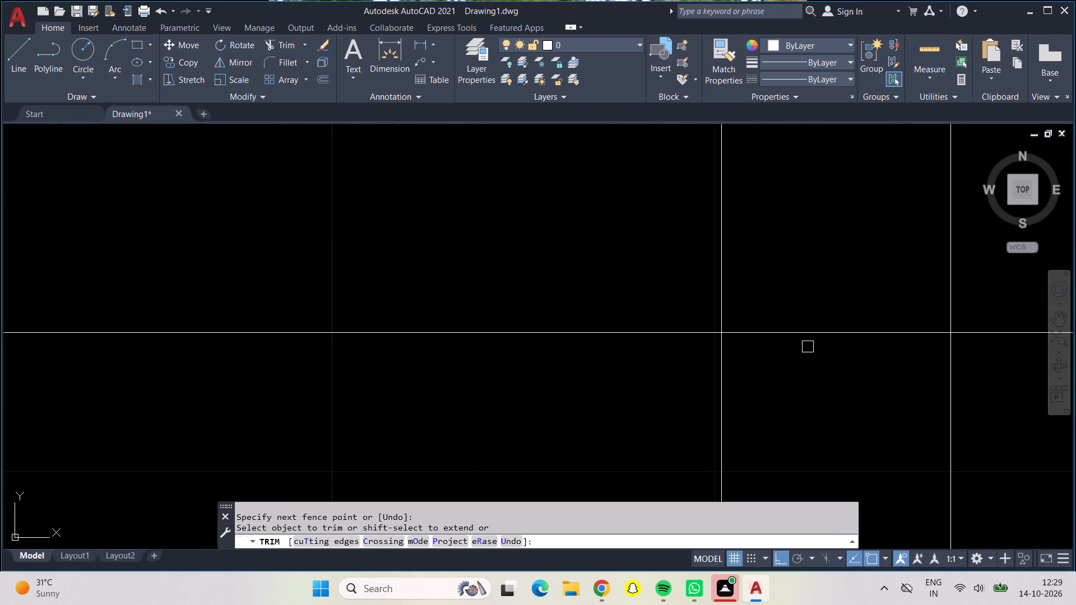
scroll(810, 368, down, 2)
middle_drag(795, 371, 704, 257)
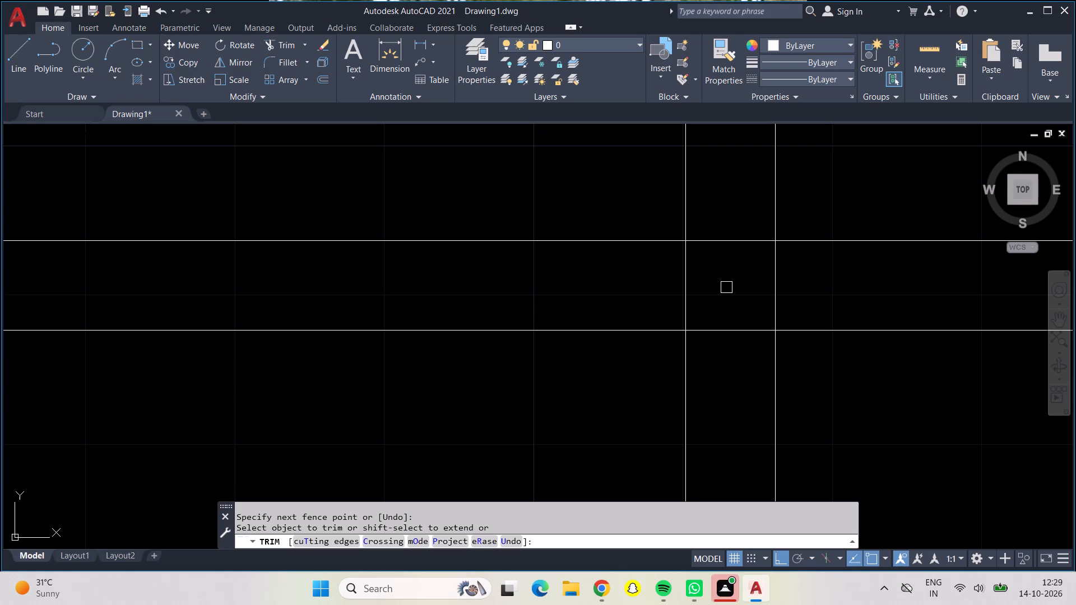
scroll(726, 287, up, 3)
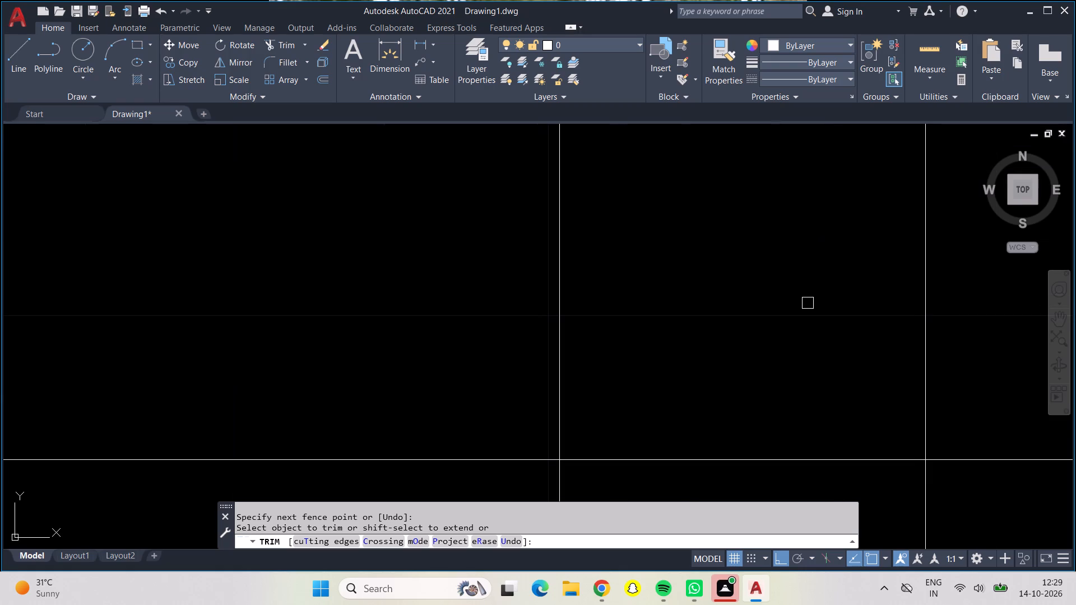
scroll(808, 303, down, 1)
middle_drag(808, 303, 737, 341)
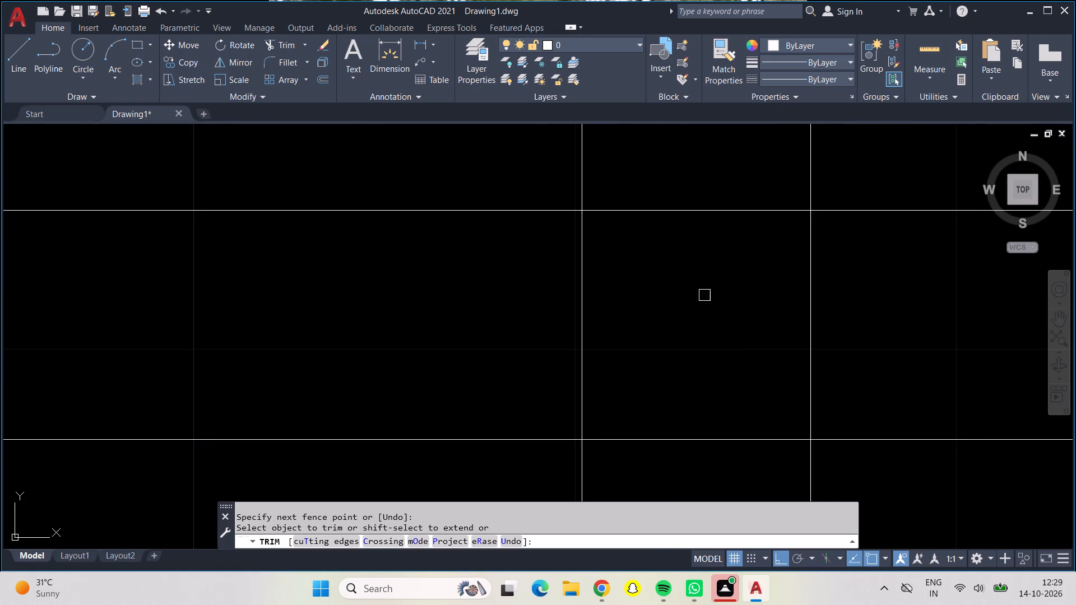
click(697, 211)
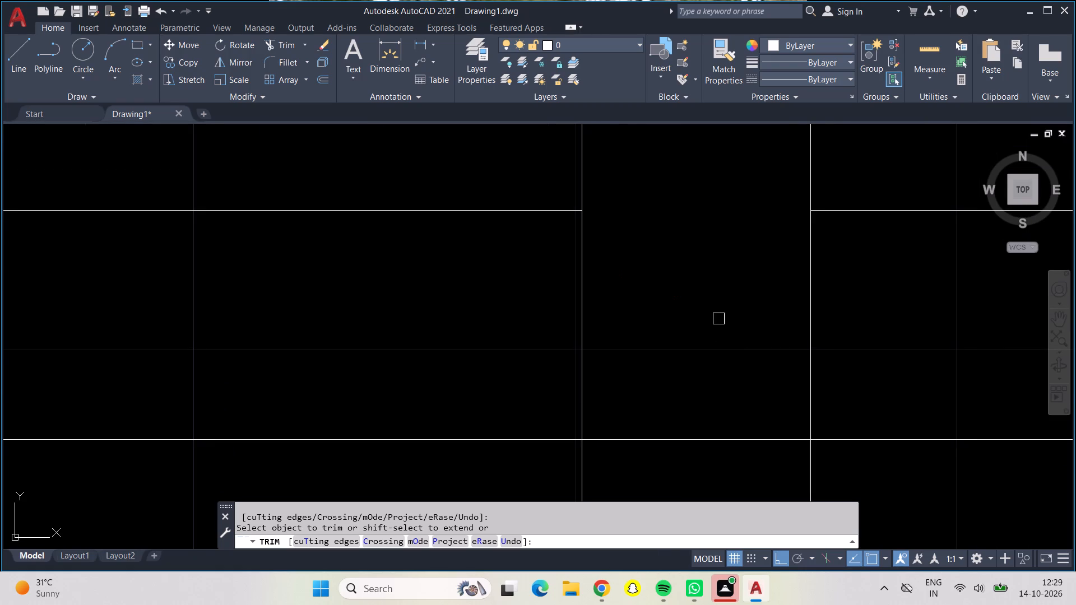
Examine the crossing of the lower rooms' central vertical and horizontal partitions for leftover lines.
scroll(718, 319, down, 5)
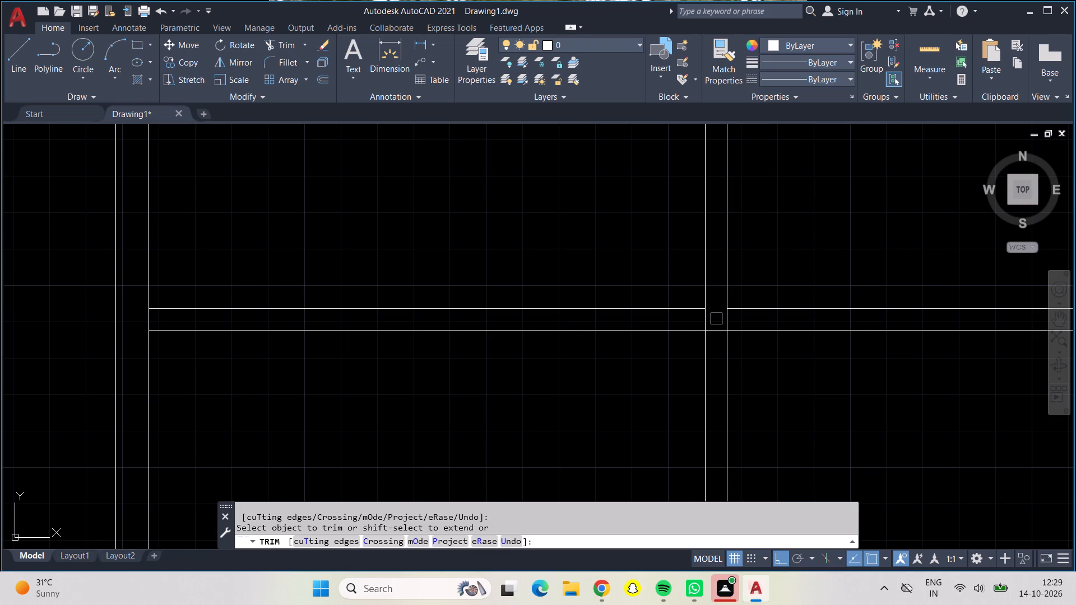
scroll(716, 319, up, 5)
scroll(716, 319, down, 4)
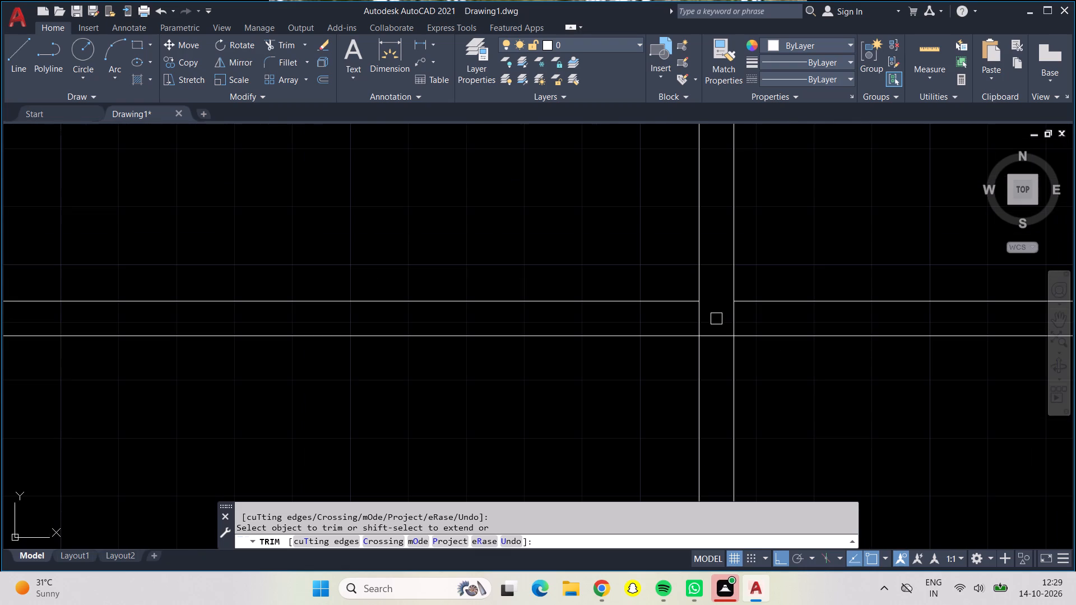
scroll(757, 273, down, 1)
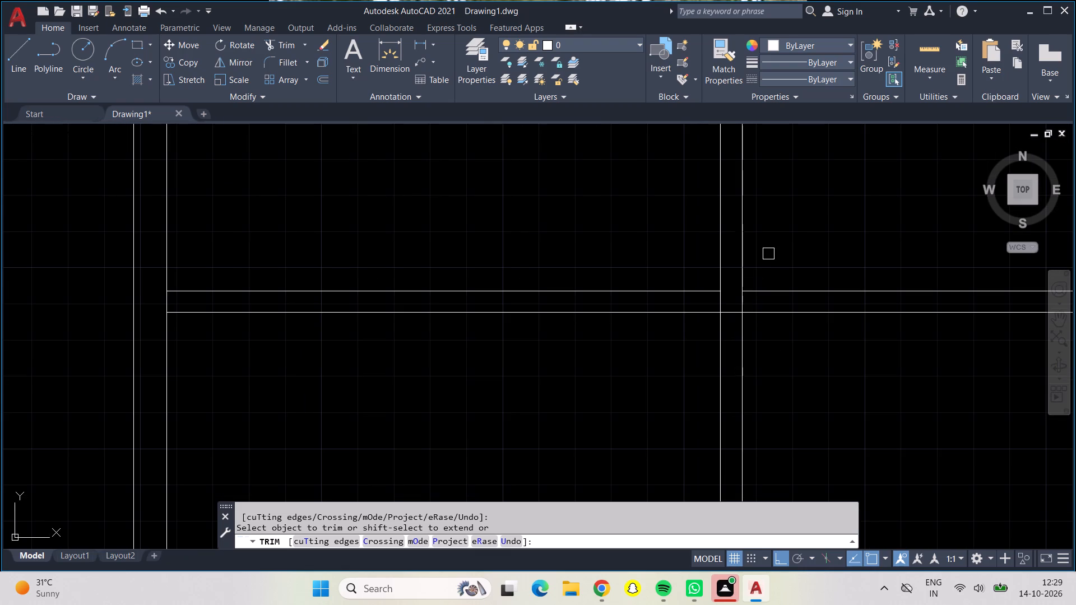
middle_drag(768, 254, 445, 459)
scroll(483, 439, down, 1)
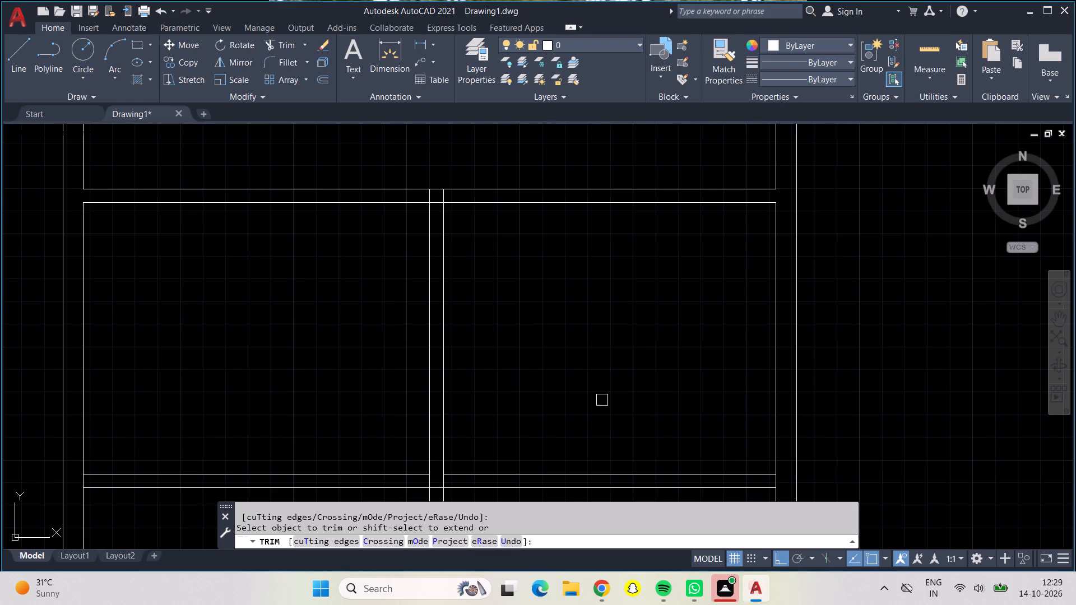
scroll(688, 397, down, 1)
middle_drag(688, 397, 734, 442)
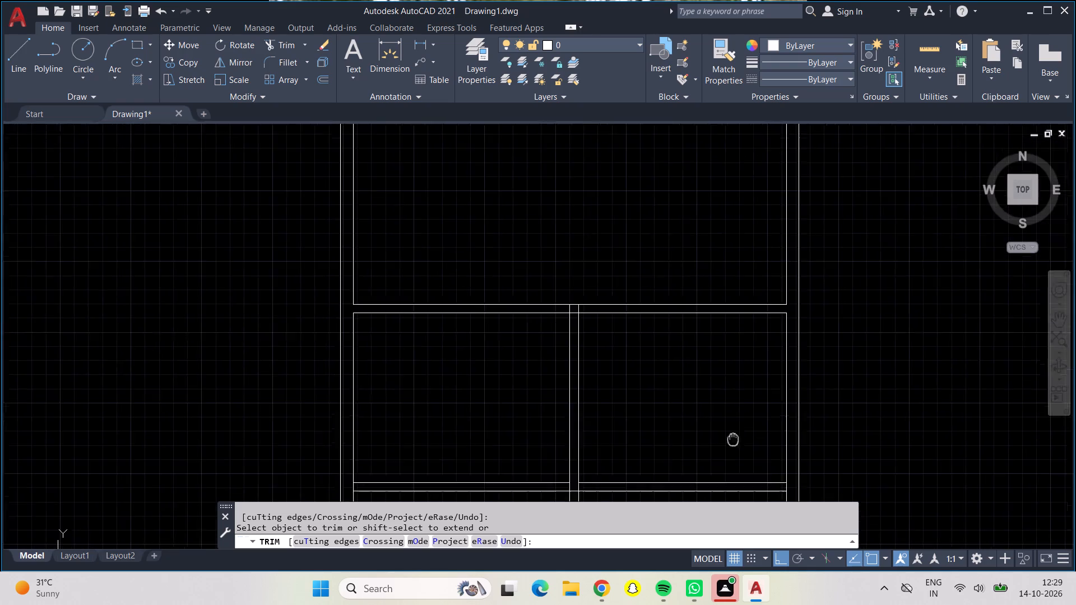
middle_drag(734, 442, 768, 350)
middle_click(768, 350)
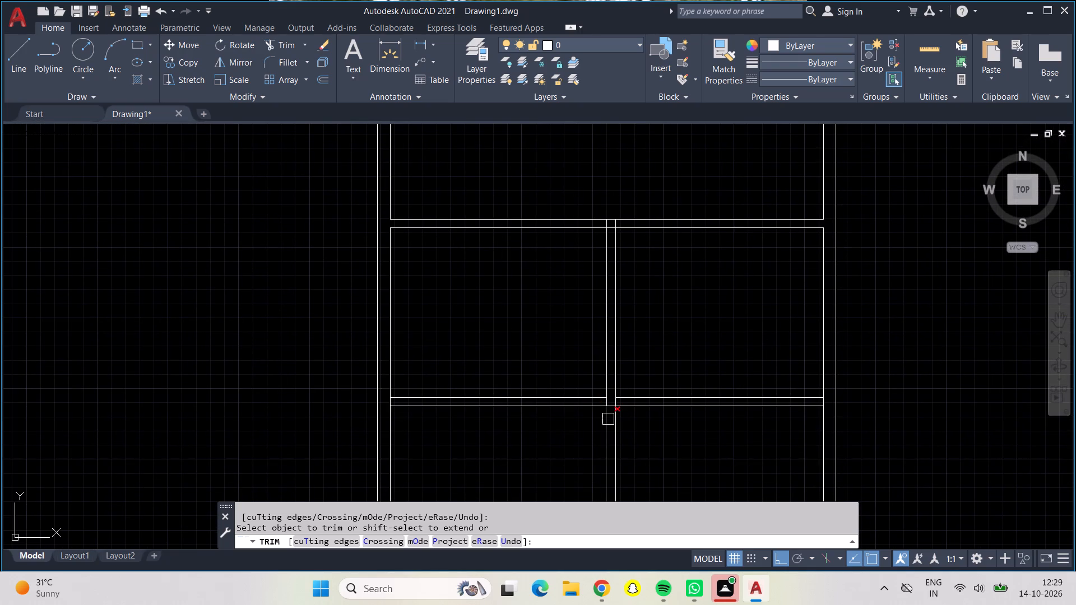
scroll(608, 419, down, 1)
scroll(612, 401, up, 4)
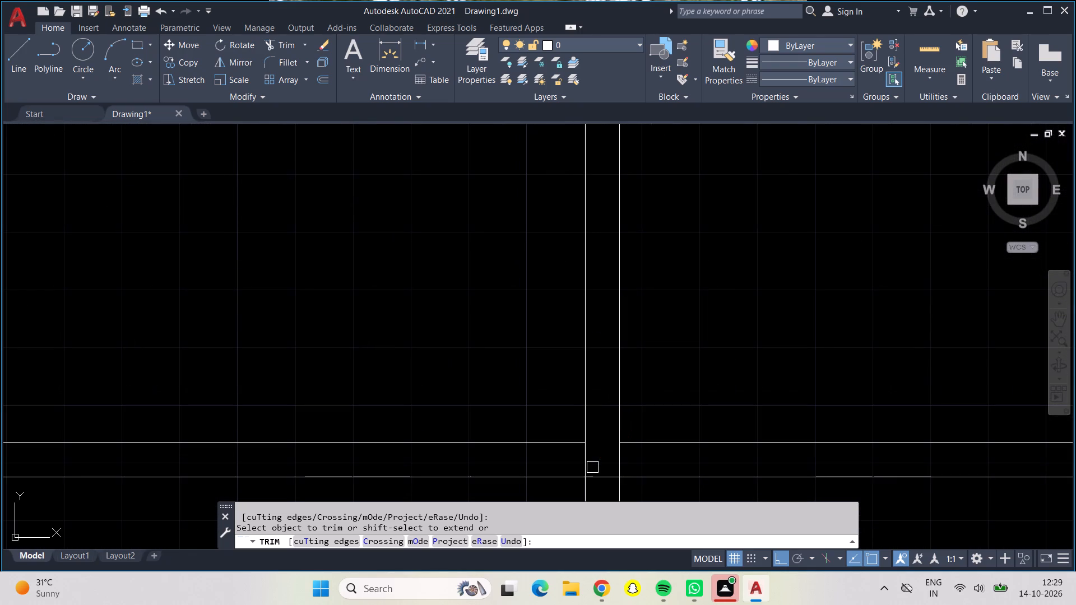
middle_drag(600, 461, 611, 325)
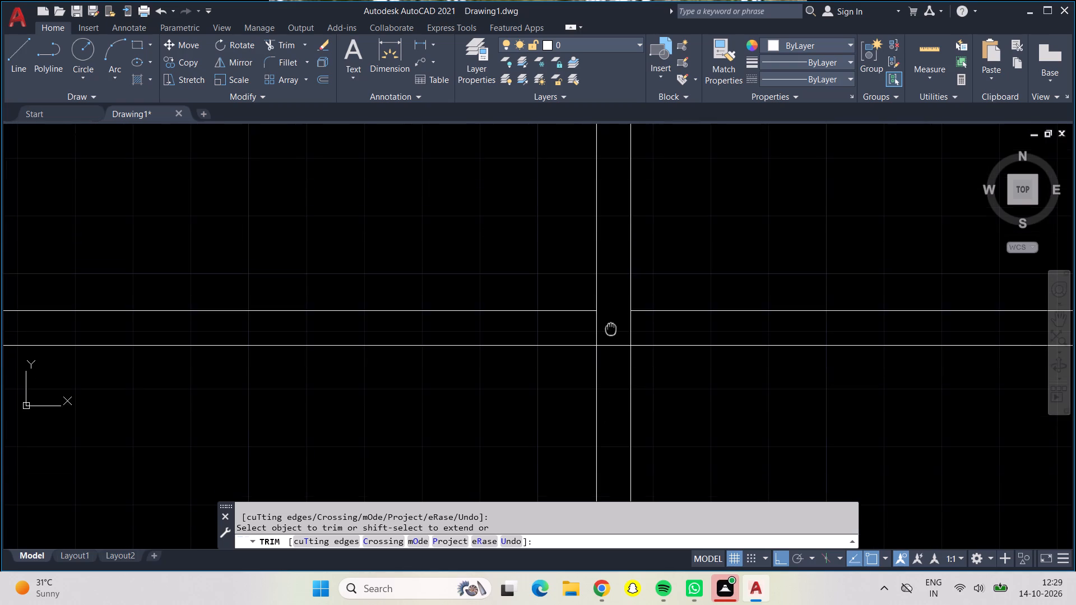
middle_drag(611, 325, 610, 313)
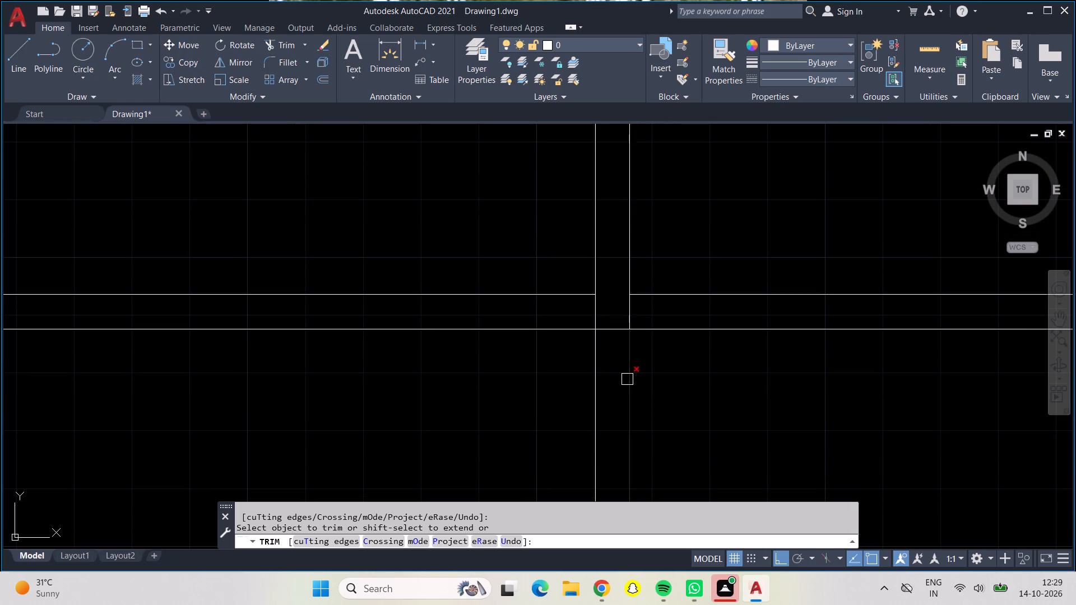
middle_drag(618, 381, 619, 346)
scroll(619, 346, up, 3)
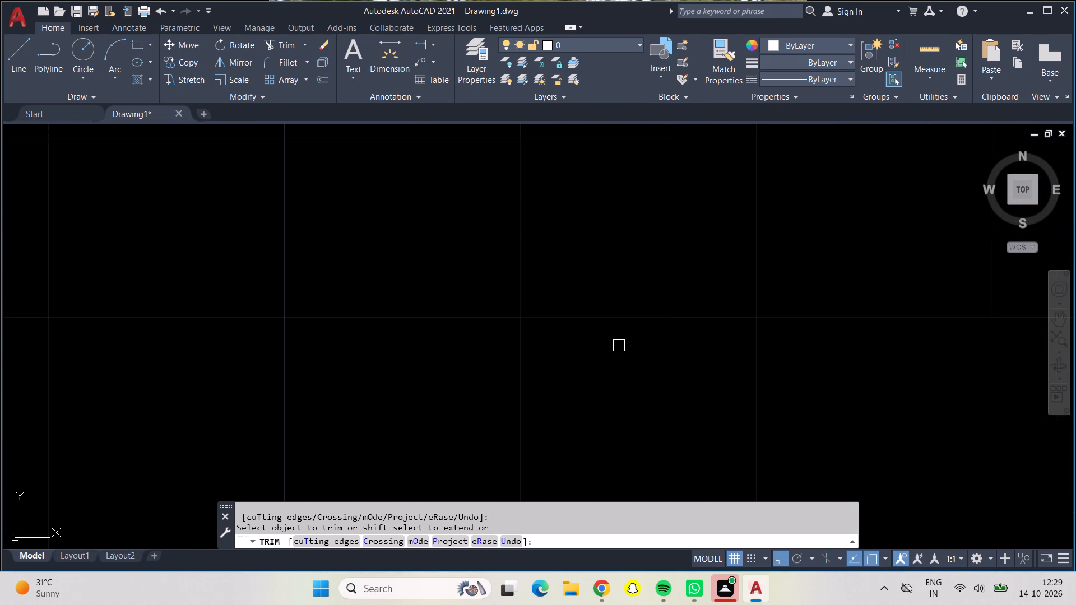
middle_drag(619, 346, 631, 501)
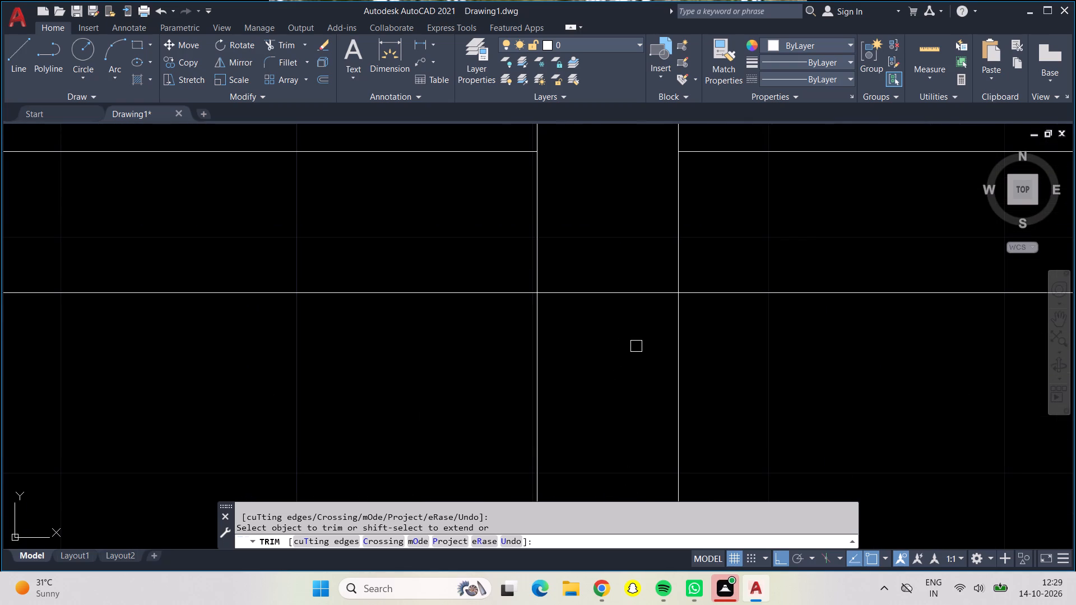
scroll(567, 245, down, 3)
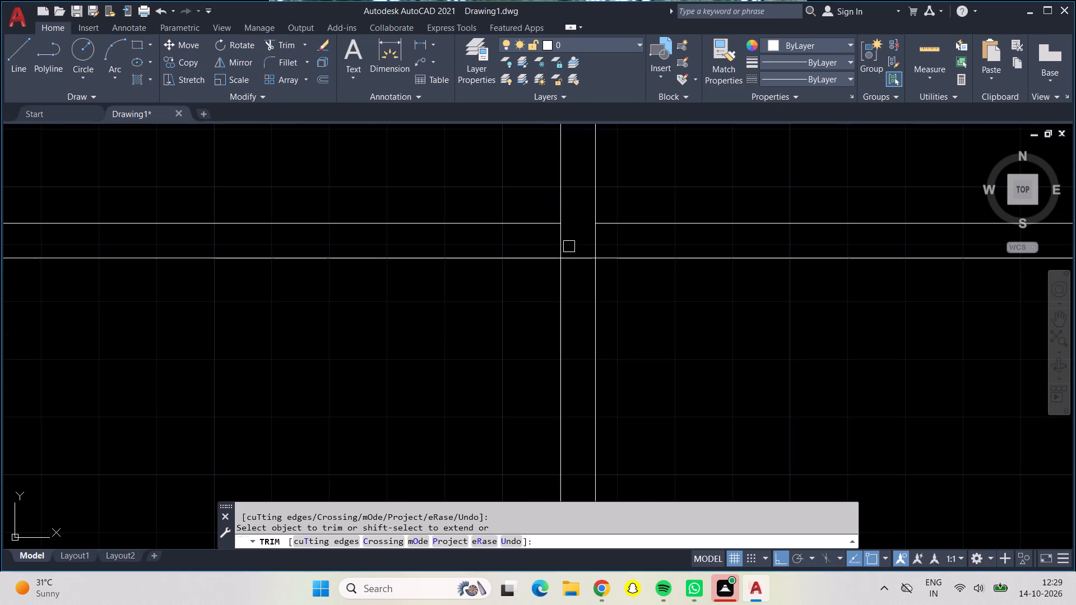
scroll(579, 245, up, 1)
middle_drag(579, 245, 602, 467)
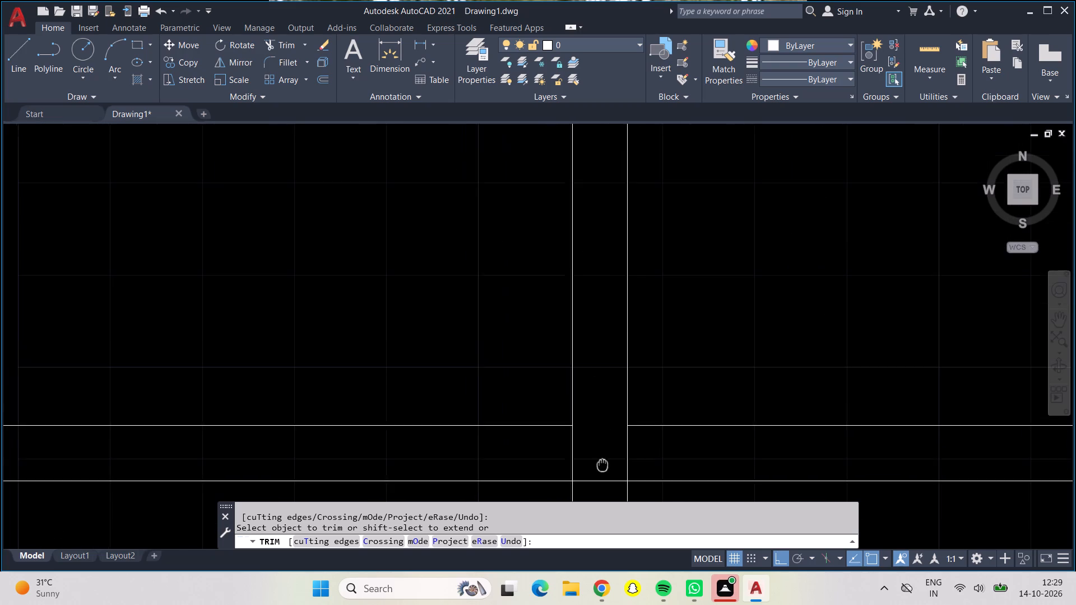
middle_drag(602, 467, 602, 468)
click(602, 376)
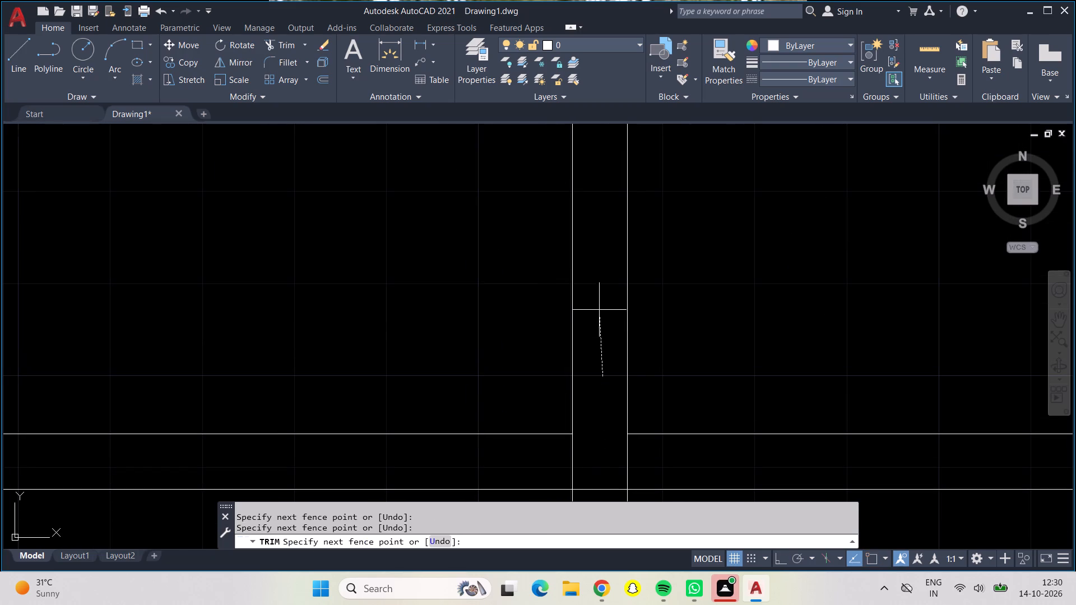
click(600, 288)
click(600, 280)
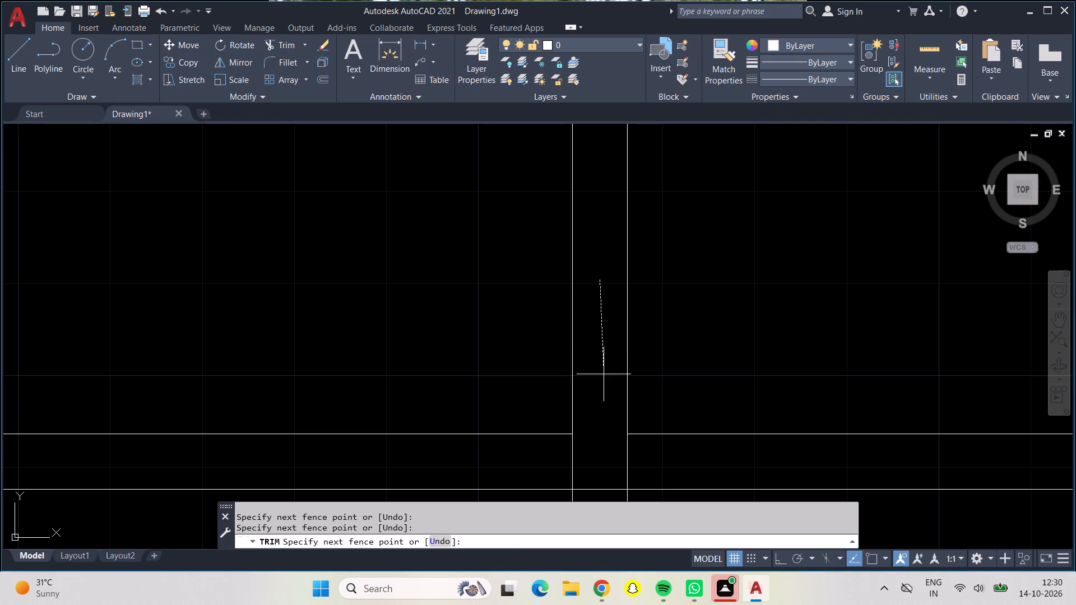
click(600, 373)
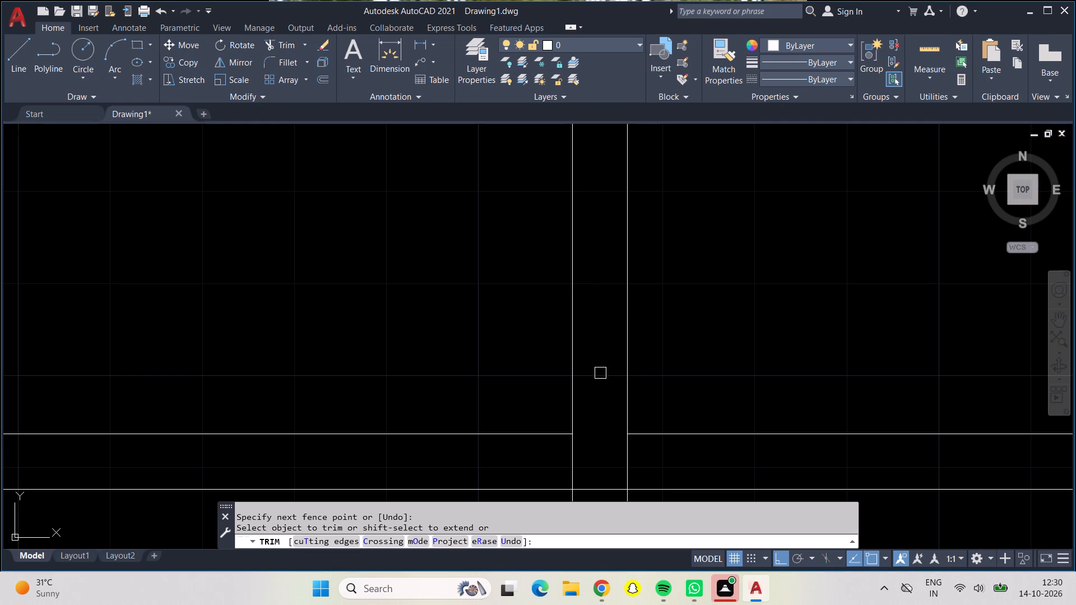
Examine the junction of the central partition with the full-width room's lower wall and the layout of the four lower rooms.
scroll(600, 373, down, 5)
scroll(622, 329, up, 4)
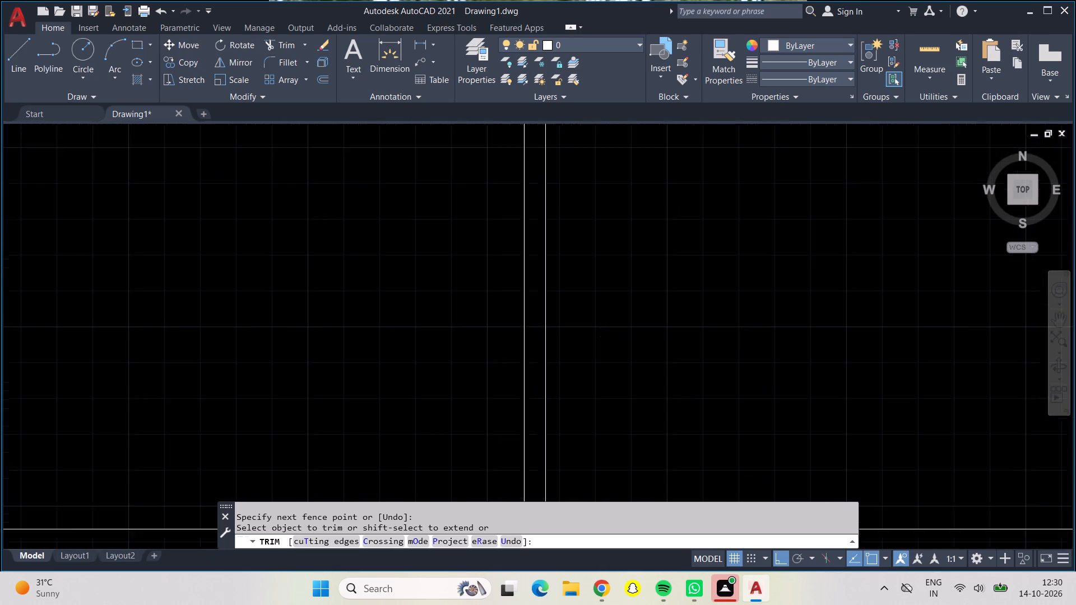
middle_drag(625, 369, 628, 413)
scroll(626, 387, down, 1)
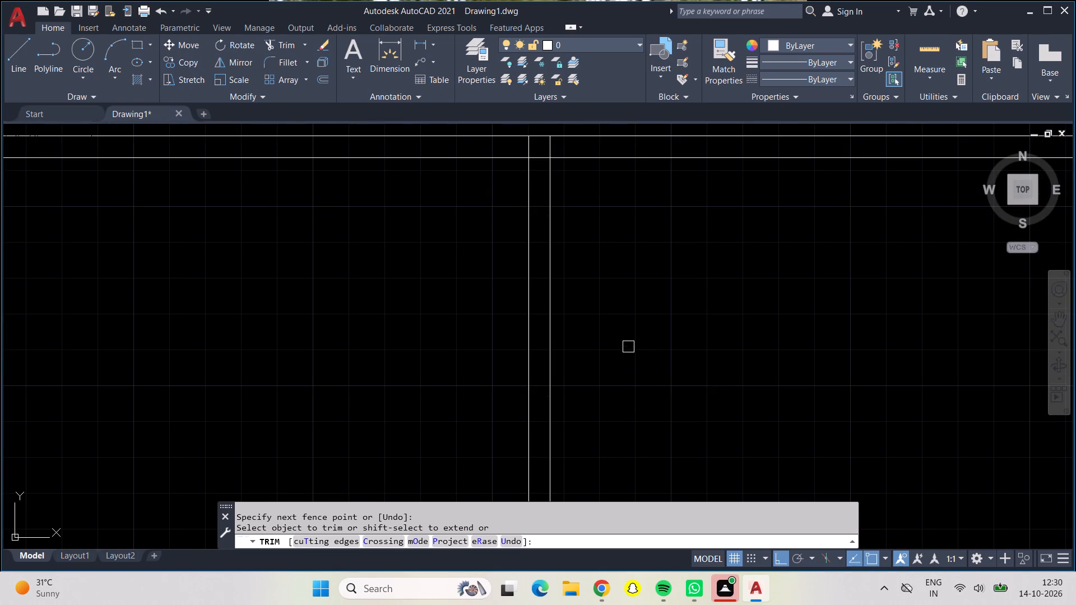
middle_drag(628, 347, 676, 505)
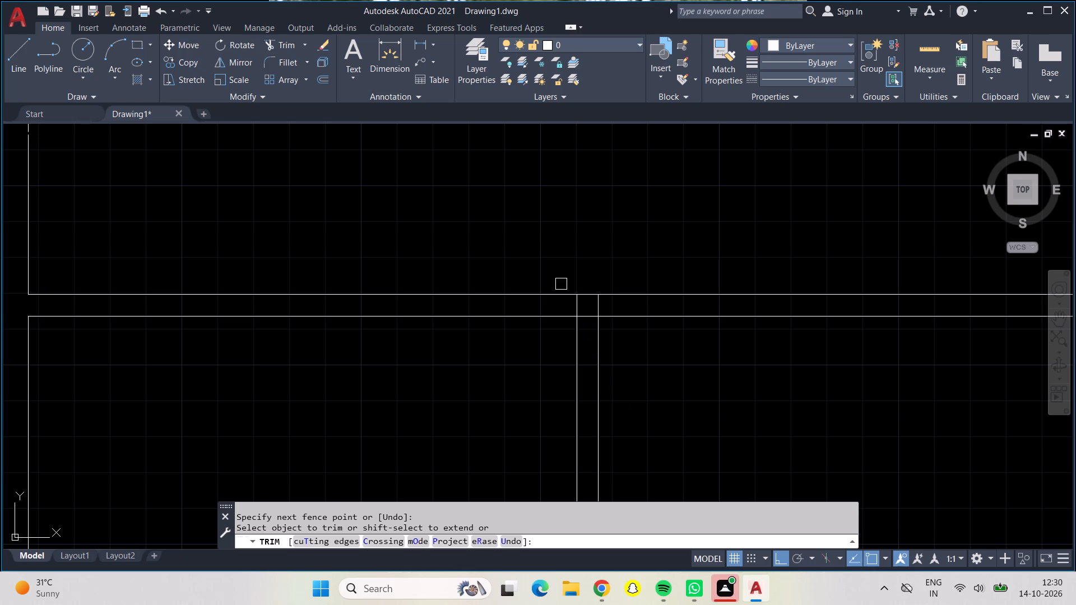
scroll(591, 315, up, 4)
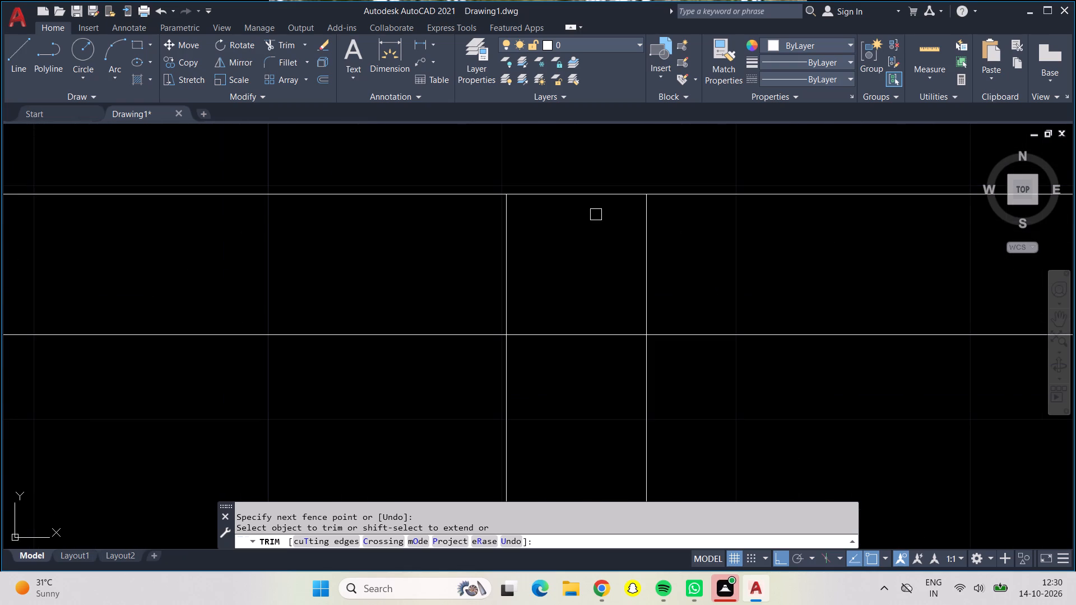
scroll(596, 213, up, 1)
scroll(596, 213, down, 3)
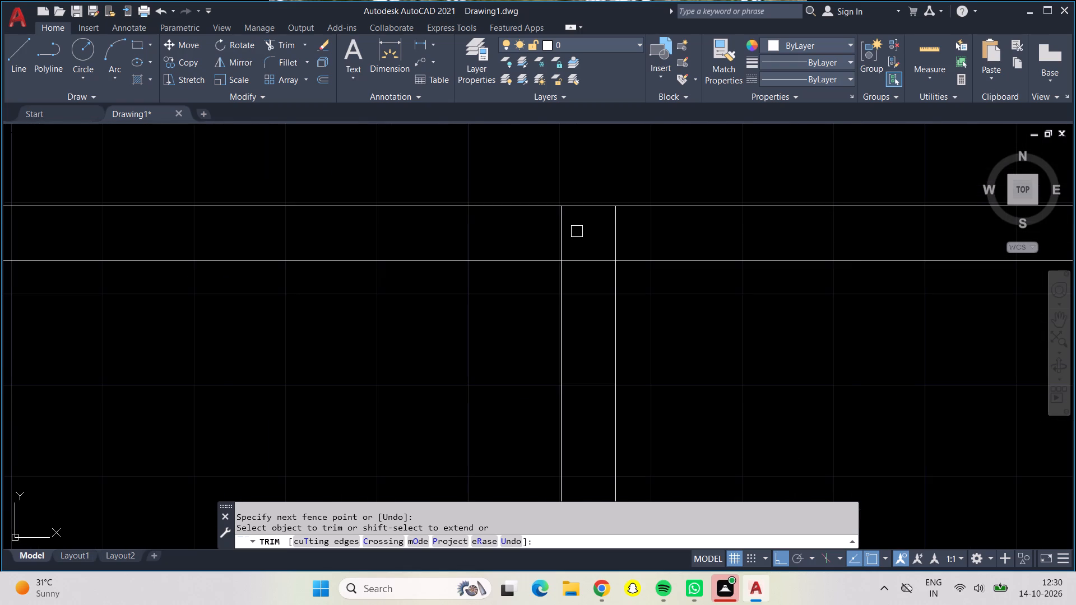
scroll(577, 231, down, 2)
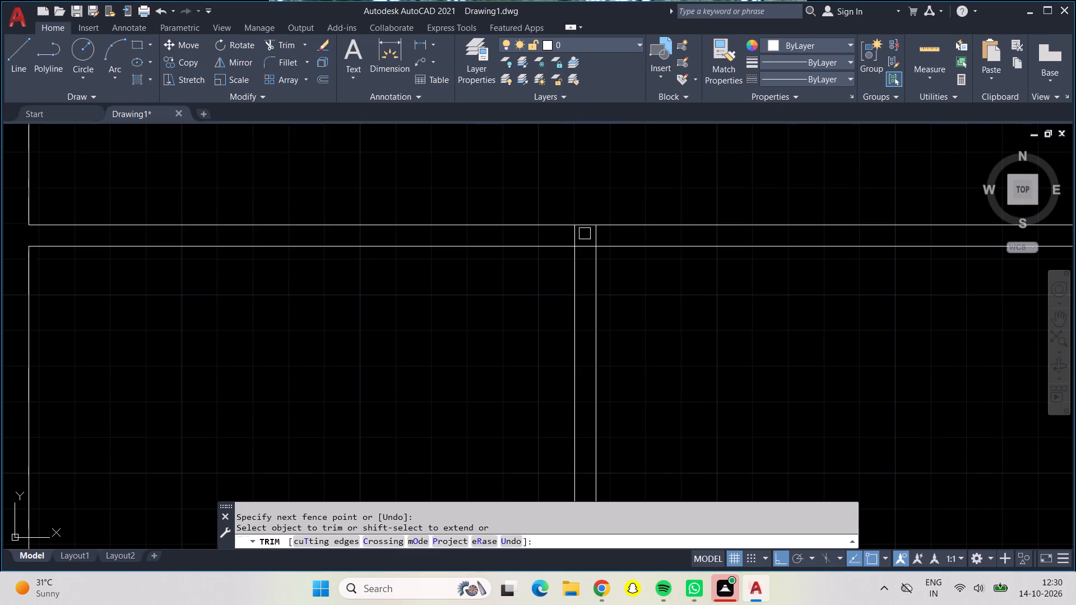
scroll(585, 234, down, 1)
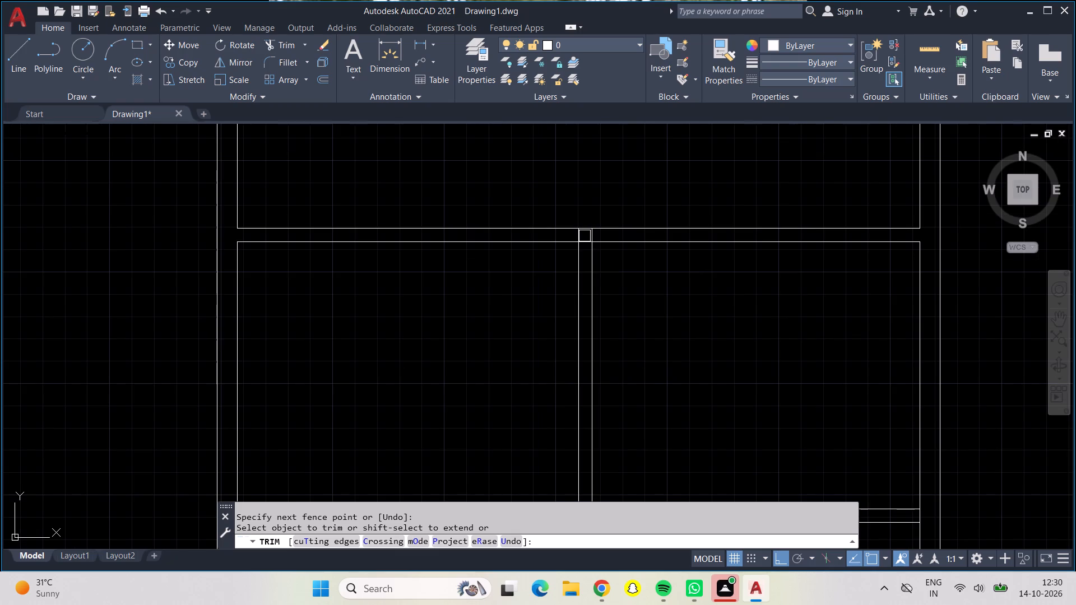
scroll(585, 236, up, 1)
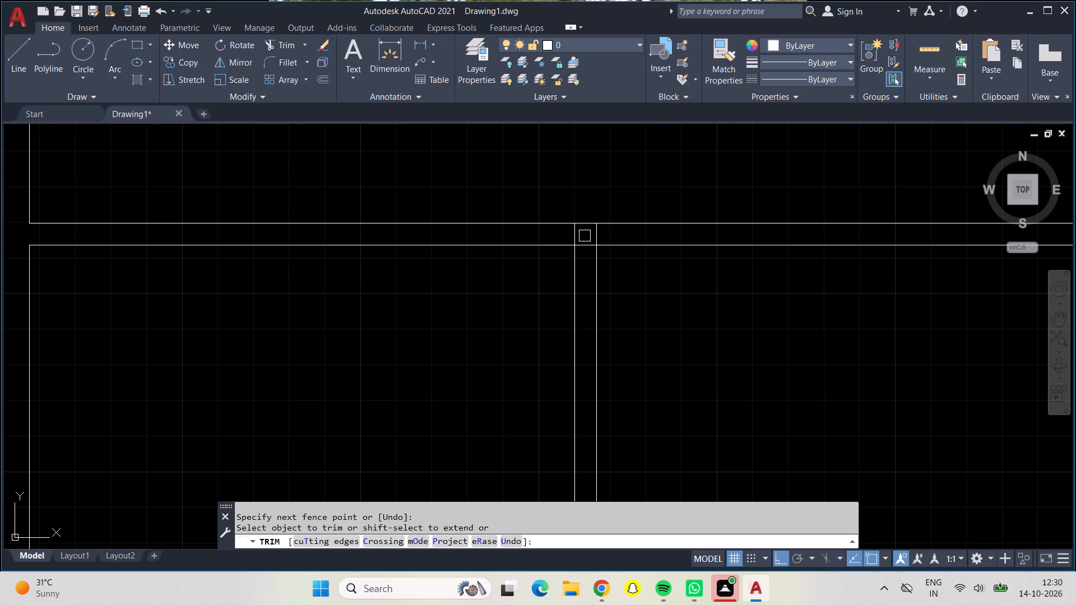
scroll(585, 236, down, 1)
scroll(621, 297, down, 1)
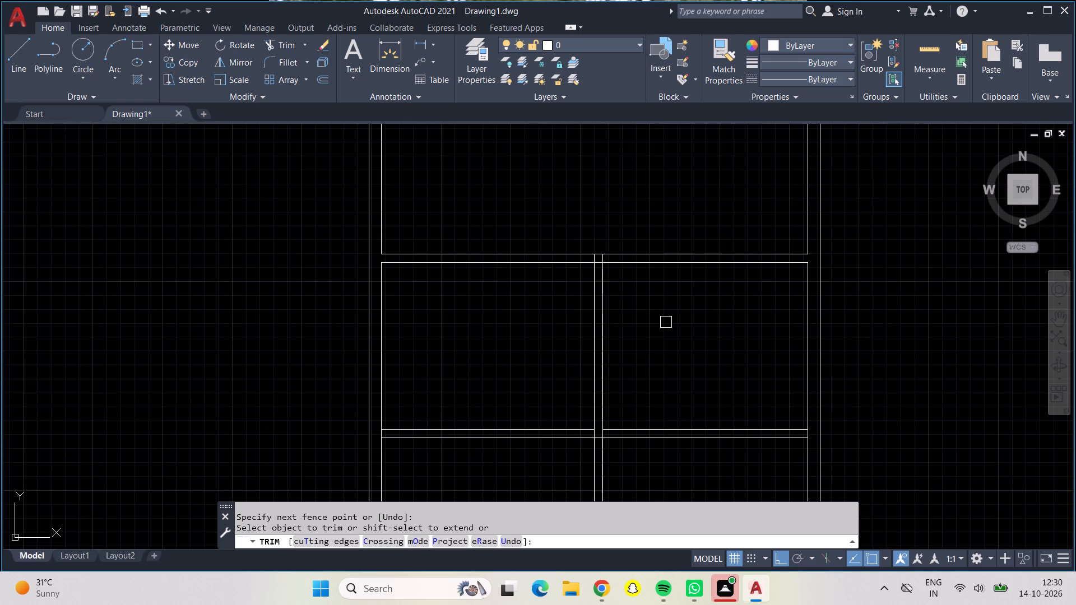
middle_drag(666, 322, 729, 233)
scroll(739, 251, down, 1)
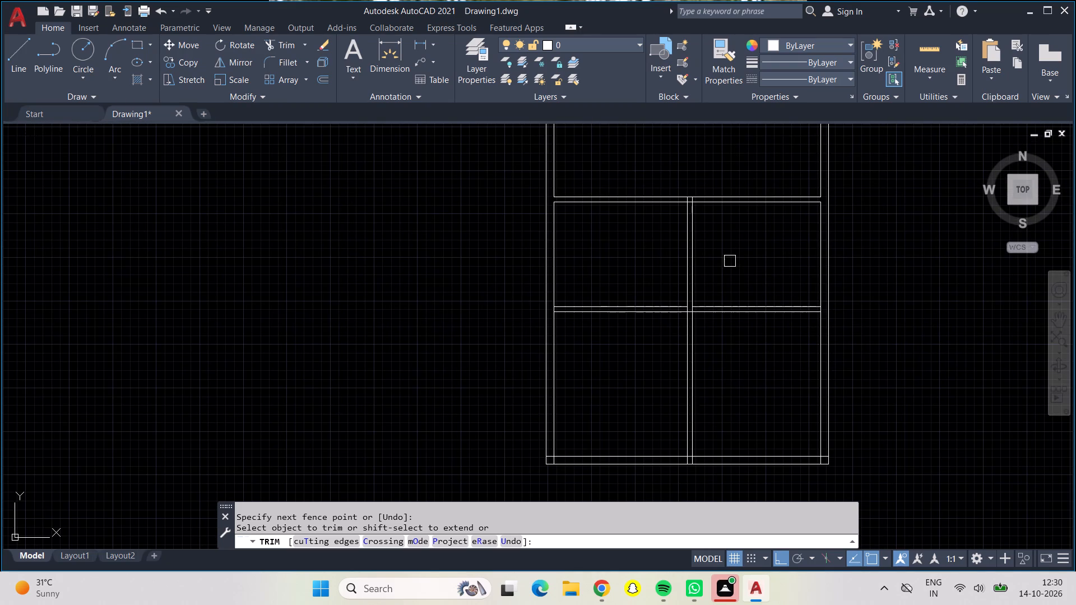
Check the dimensions of the upper-right of the four lower rooms with Quick Measure.
click(925, 51)
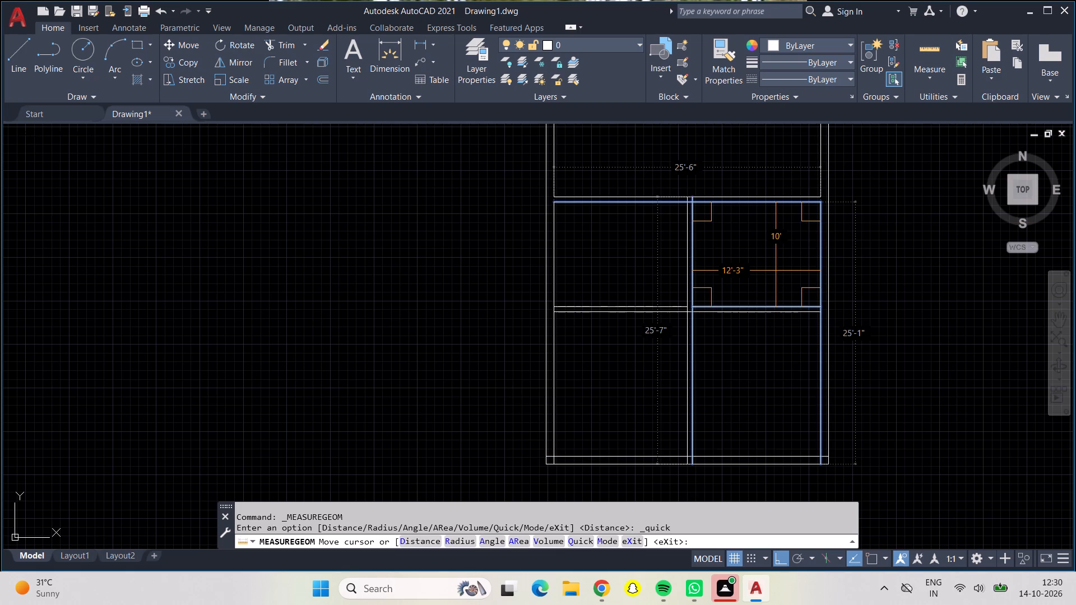
key(Return)
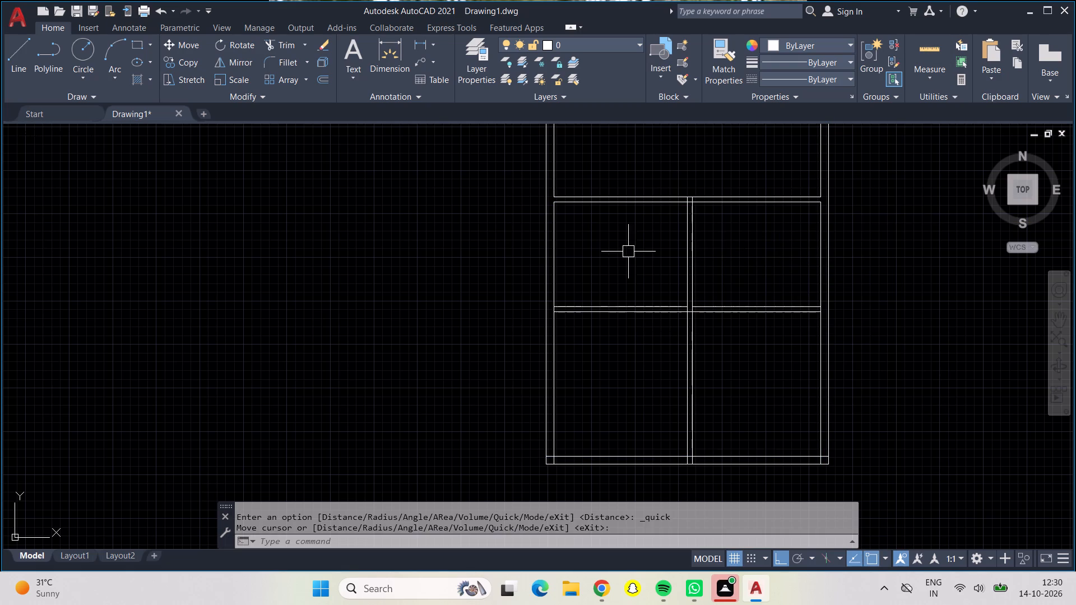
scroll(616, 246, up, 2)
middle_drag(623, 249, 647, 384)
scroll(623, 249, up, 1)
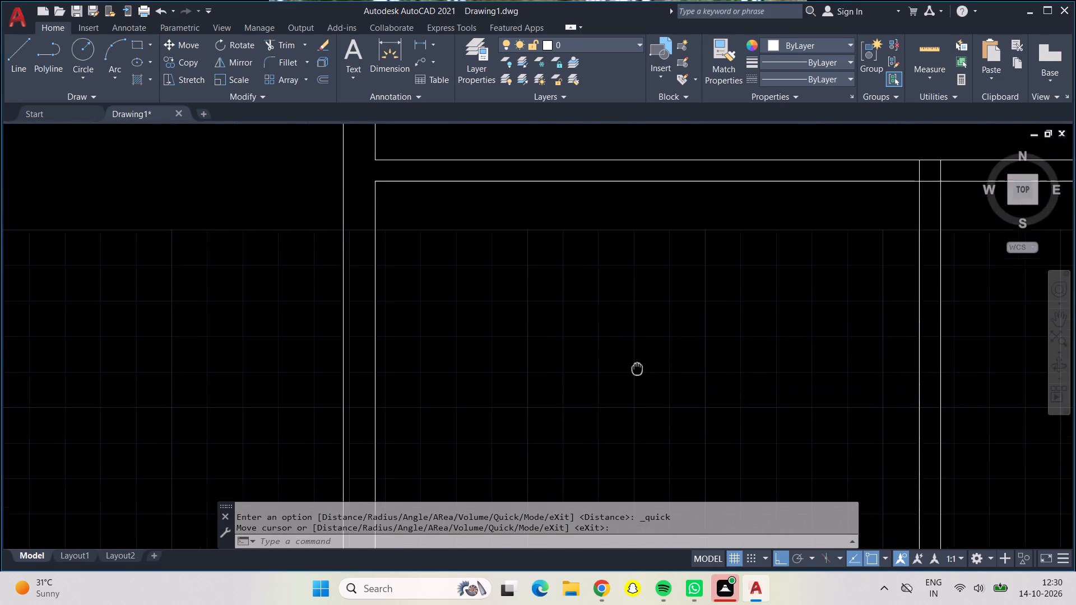
Check the dimensions of the lower-left of the four lower rooms with Quick Measure.
middle_drag(647, 384, 656, 402)
scroll(656, 402, down, 1)
scroll(674, 251, down, 1)
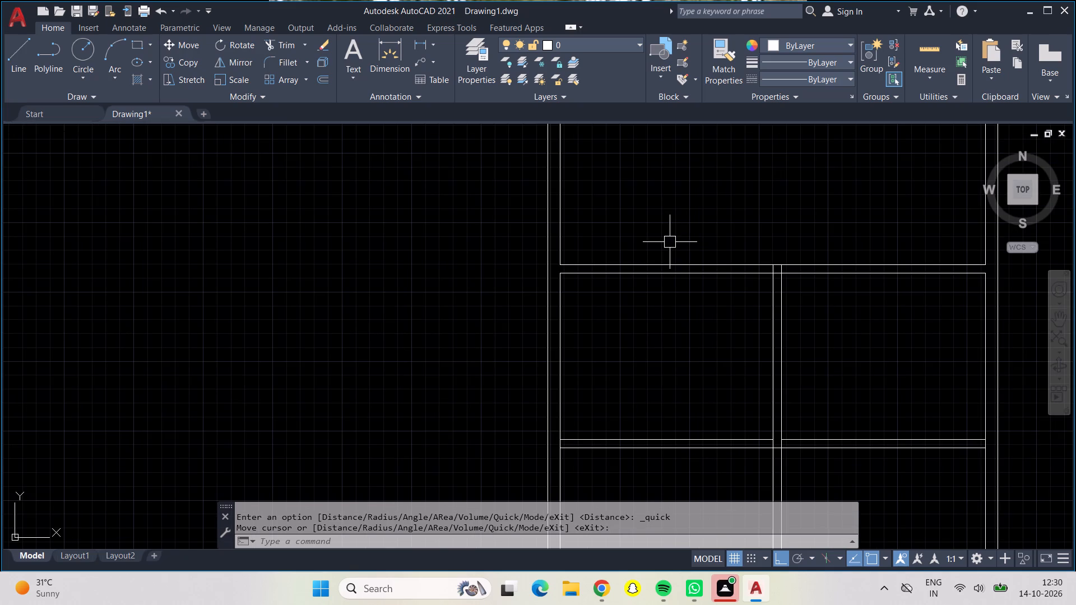
middle_click(672, 336)
scroll(672, 336, down, 1)
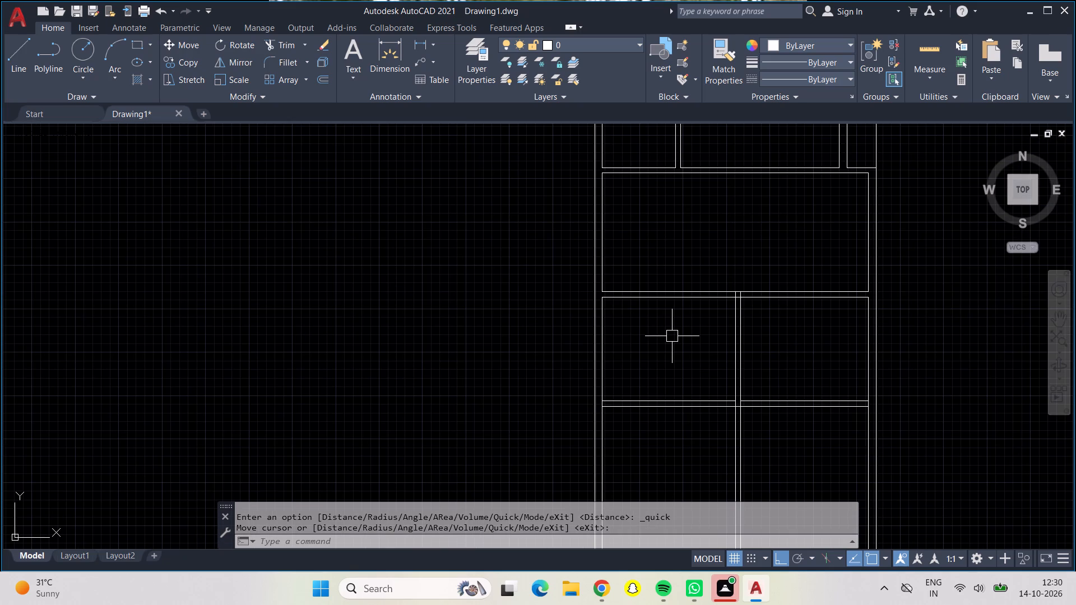
middle_drag(701, 347, 694, 233)
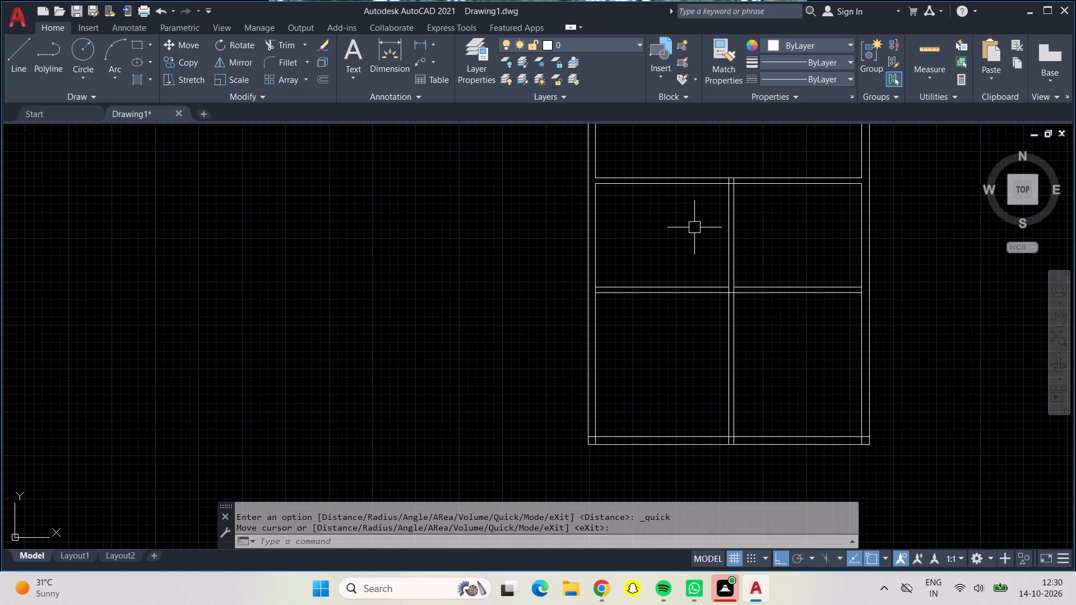
click(921, 59)
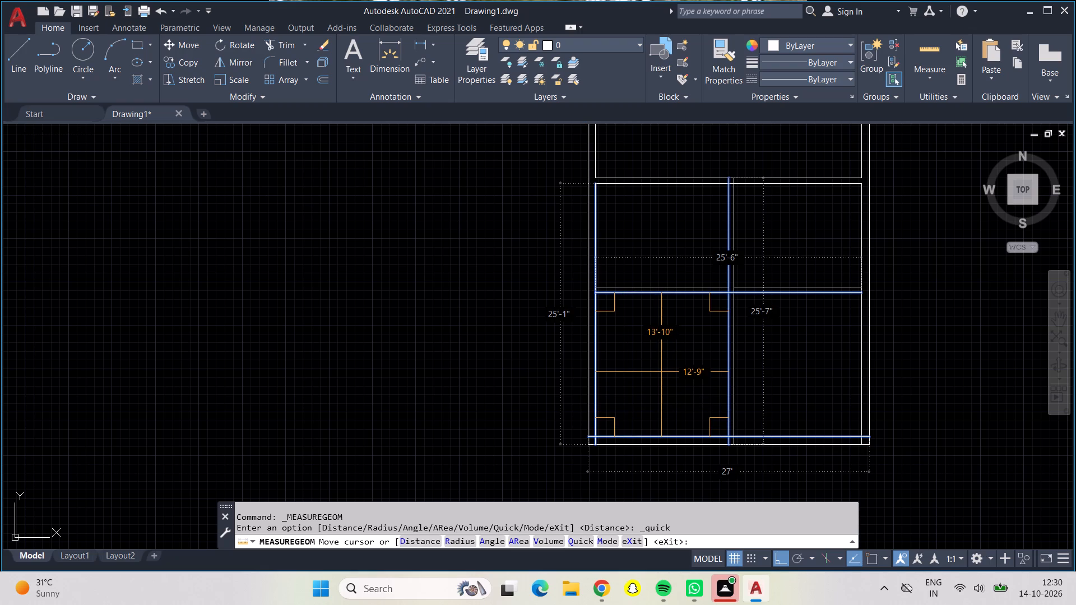
key(Escape)
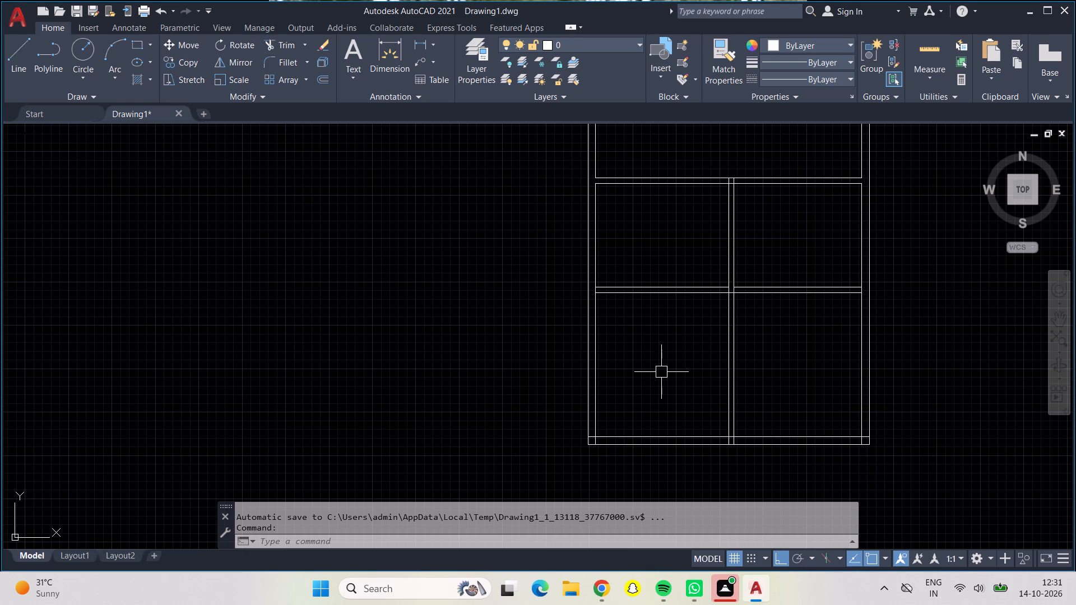
key(Escape)
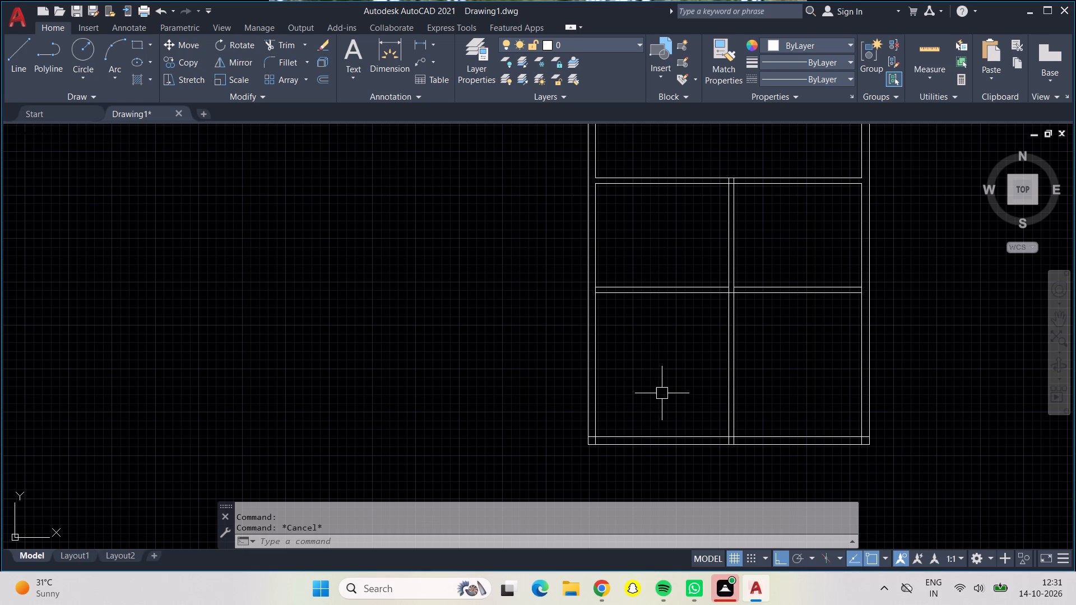
Offset the inner line of the plan's bottom exterior wall 4' upward into the lower rooms.
key(o)
key(Return)
text(4')
key(Return)
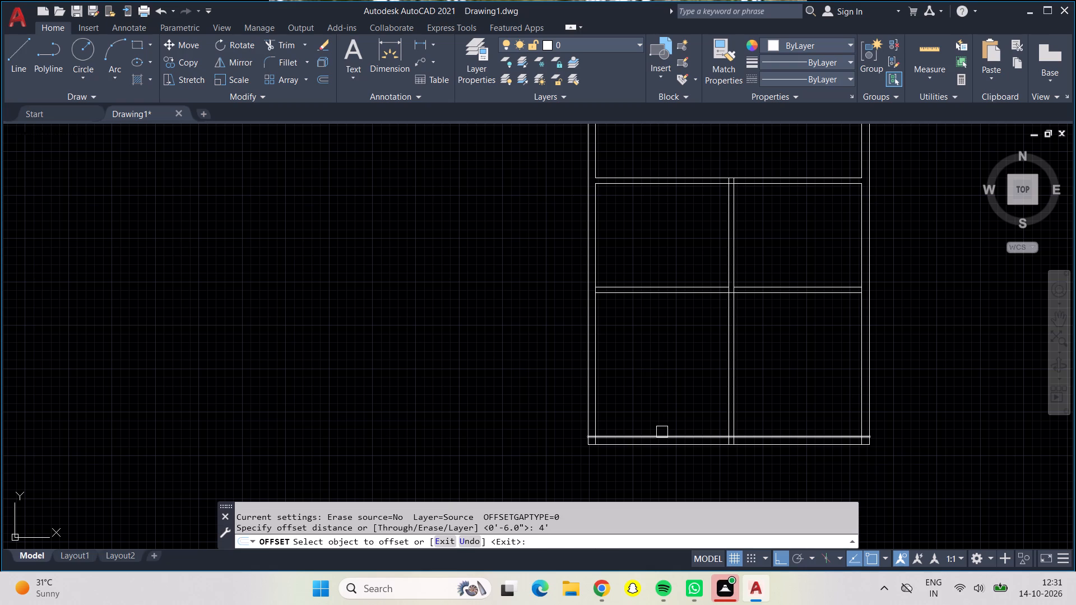
click(662, 432)
click(673, 373)
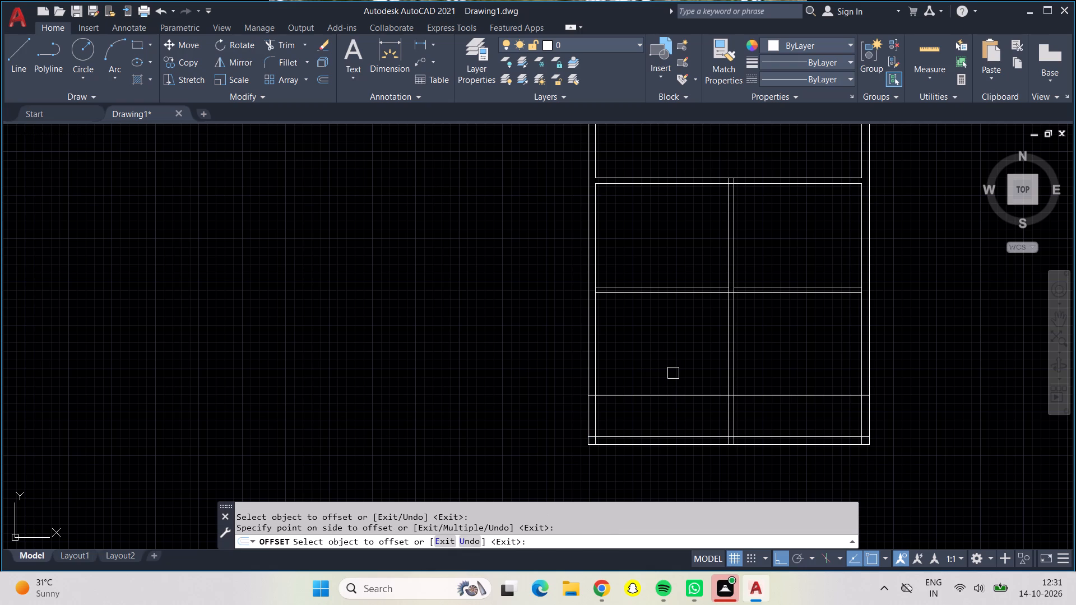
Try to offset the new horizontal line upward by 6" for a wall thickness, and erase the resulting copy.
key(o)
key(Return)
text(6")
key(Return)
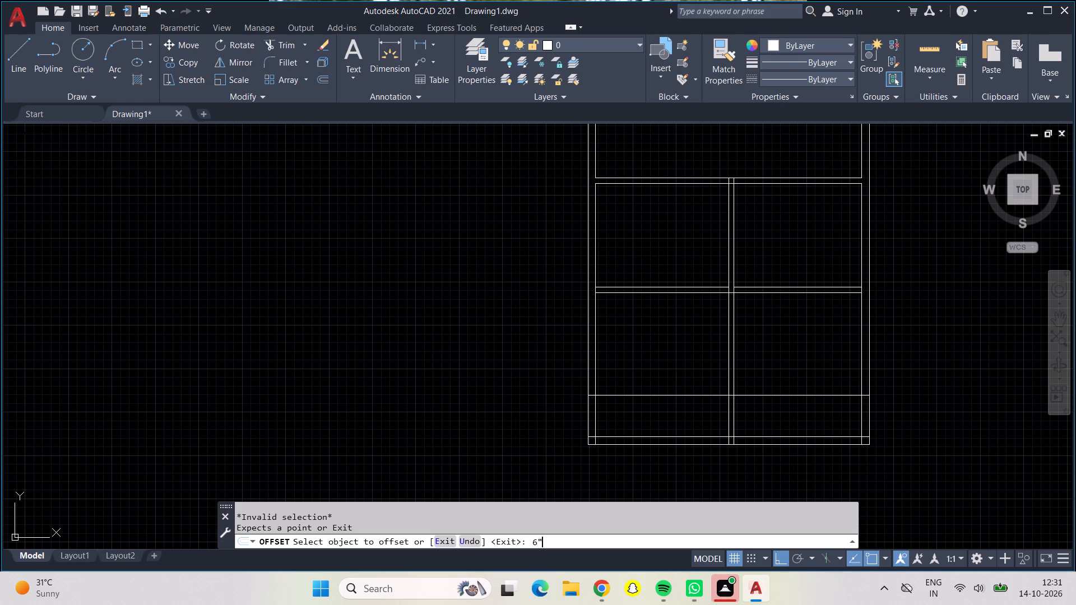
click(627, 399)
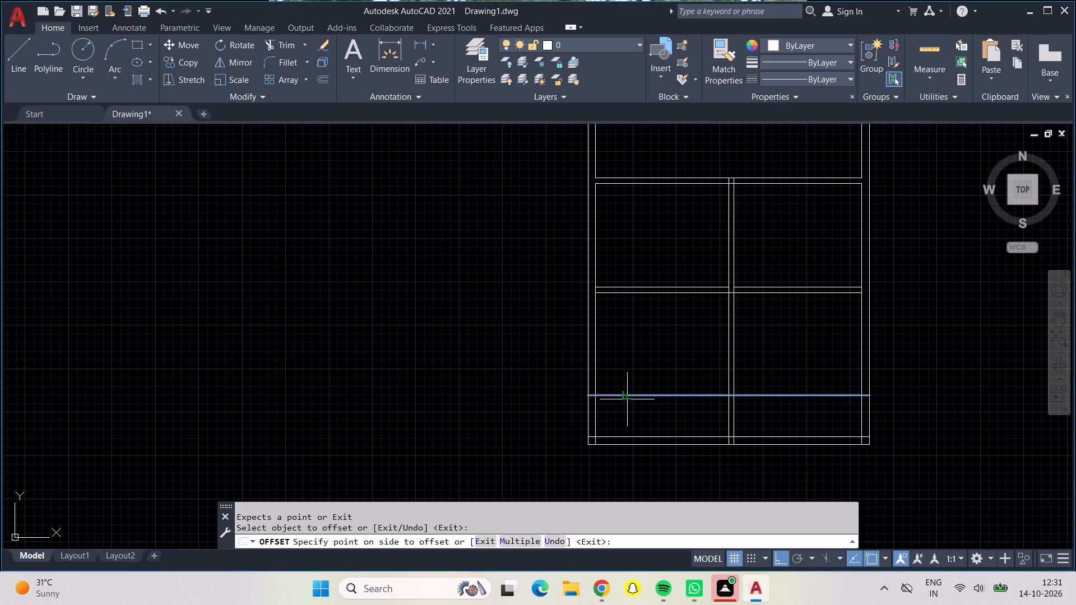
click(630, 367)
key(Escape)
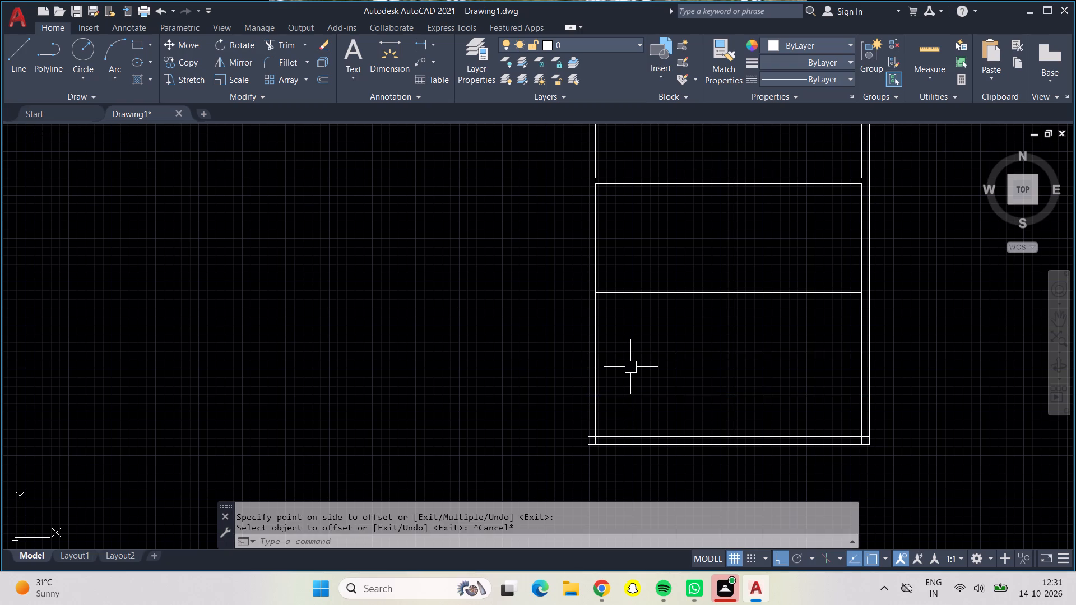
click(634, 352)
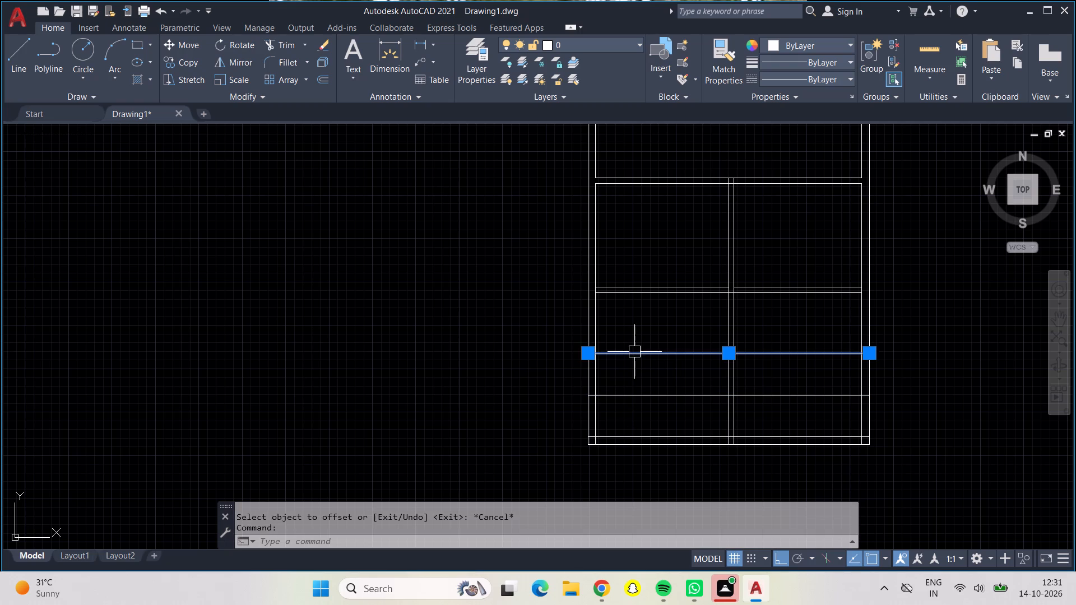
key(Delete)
Offset the horizontal line above the bottom wall 6" upward to form a wall across the lower rooms.
key(o)
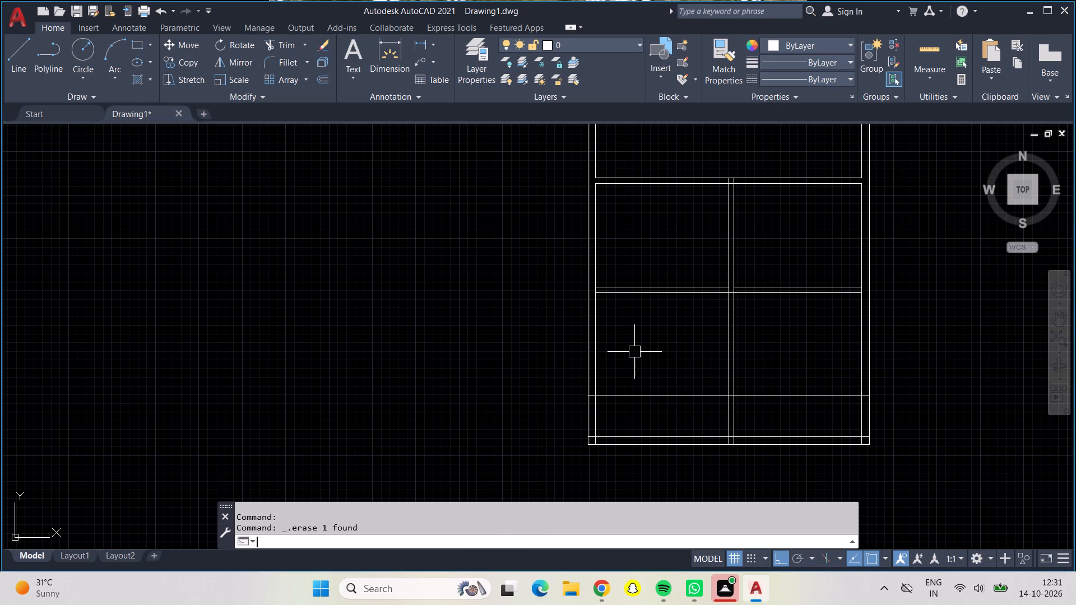
key(Return)
text(6")
key(Return)
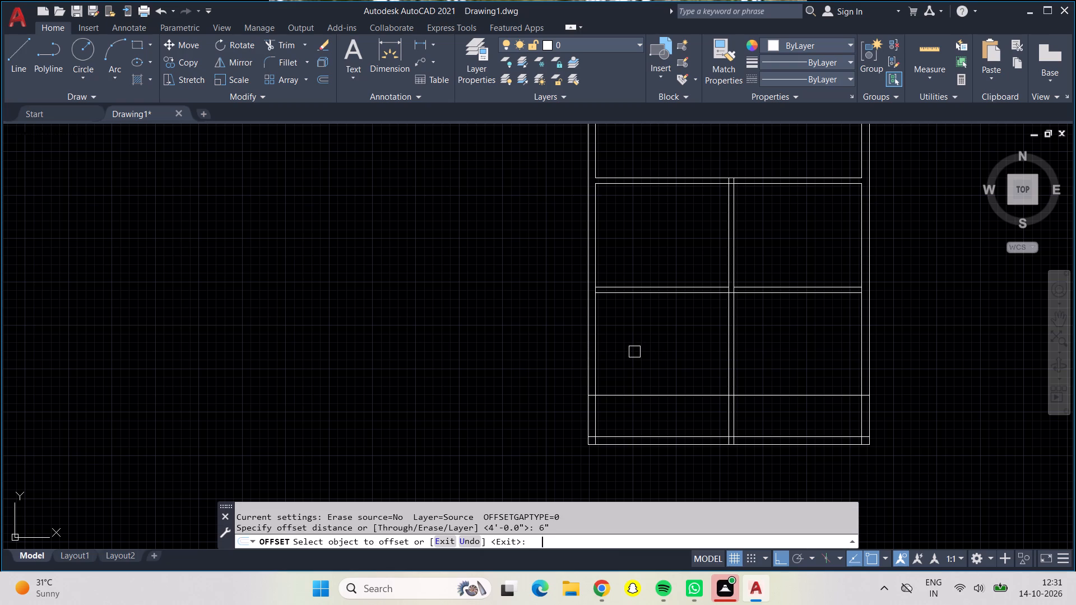
click(653, 396)
click(652, 376)
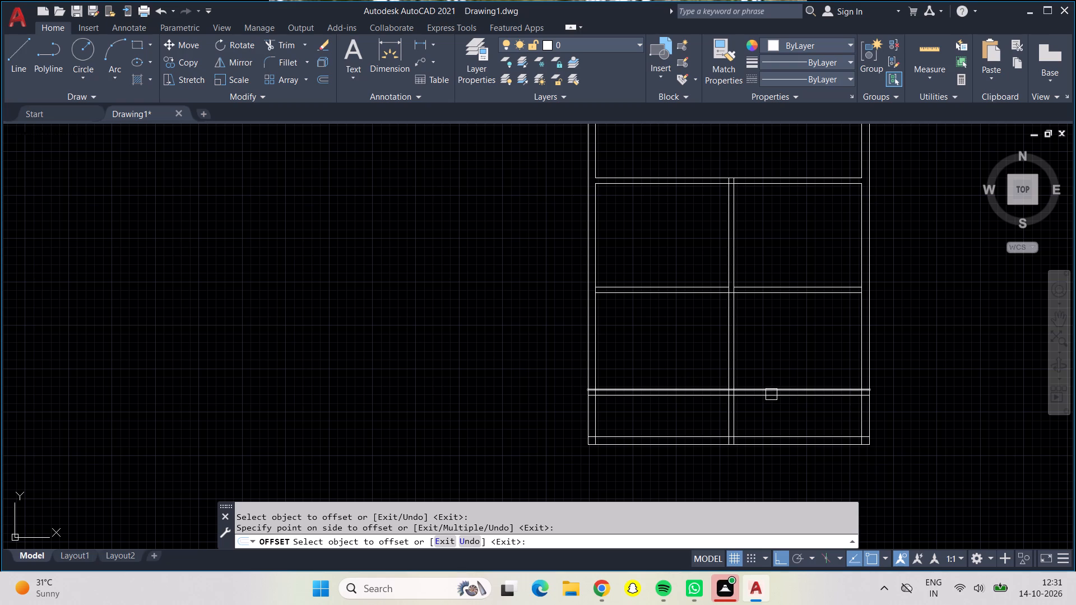
Check the dimensions of the left room directly above the new 6" wall with Quick Measure.
click(928, 46)
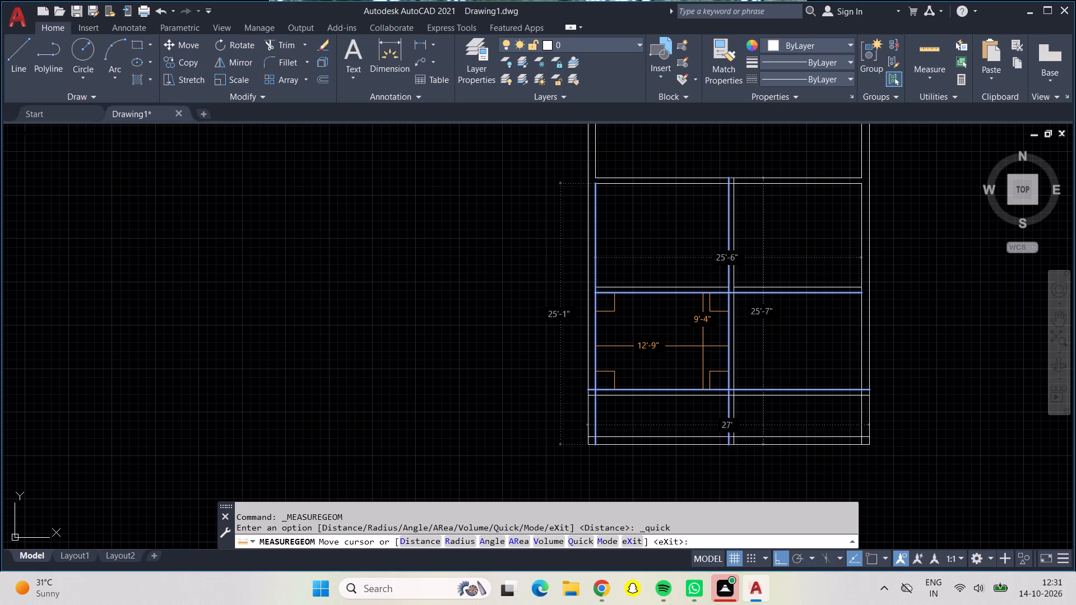
key(Escape)
Offset the upper line of the new 6" wall 11' upward.
key(o)
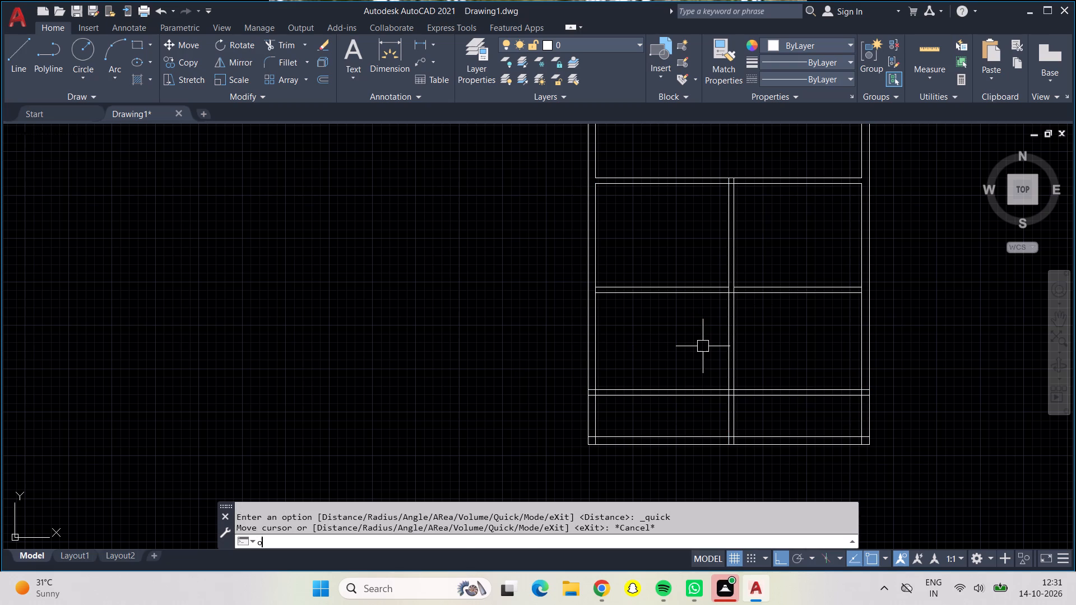
key(Return)
text(10)
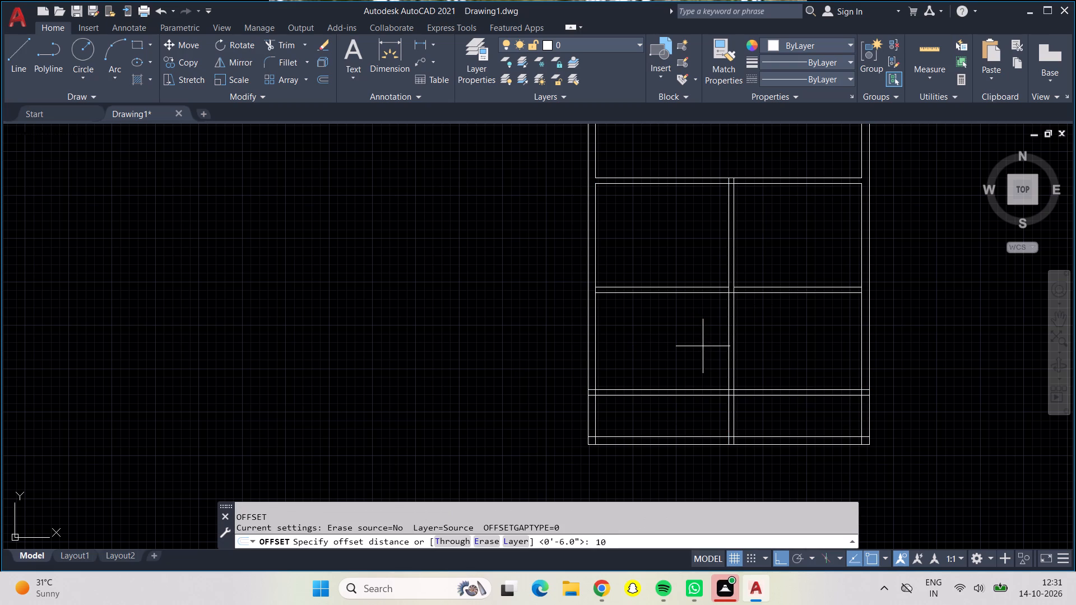
key(BackSpace)
text(1')
key(Return)
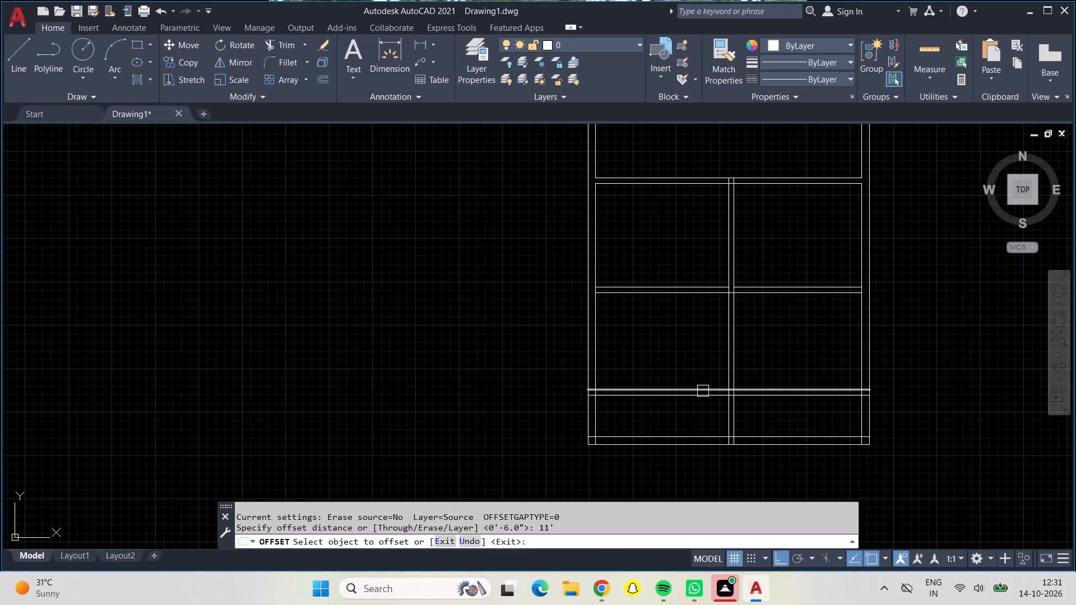
click(703, 391)
click(666, 265)
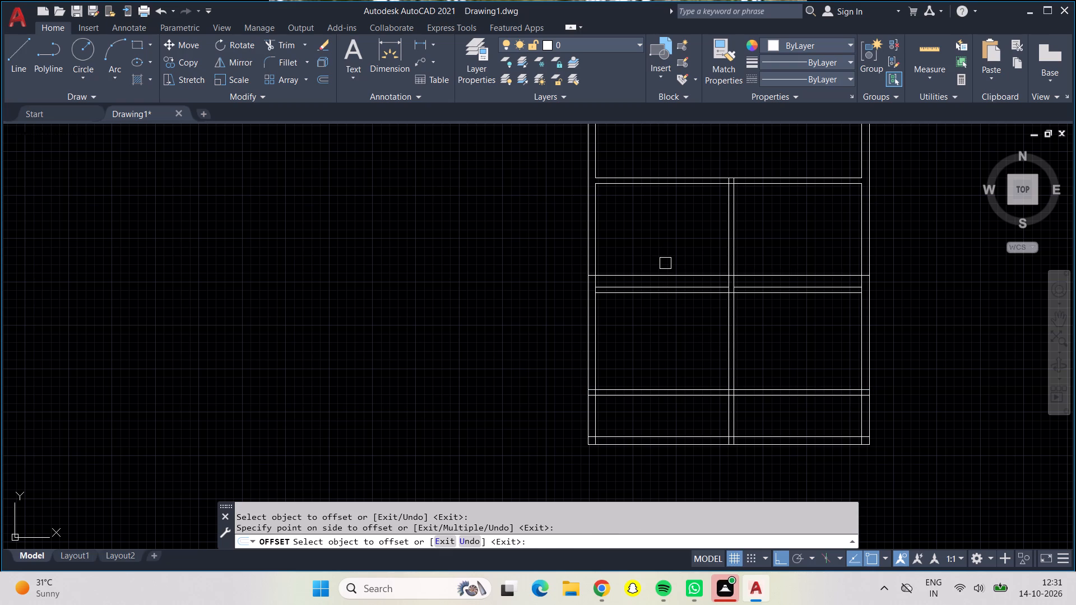
Trim away the old horizontal partition's lines in the left room and the 11' offset line's span across the right room.
scroll(664, 309, up, 2)
scroll(680, 314, down, 1)
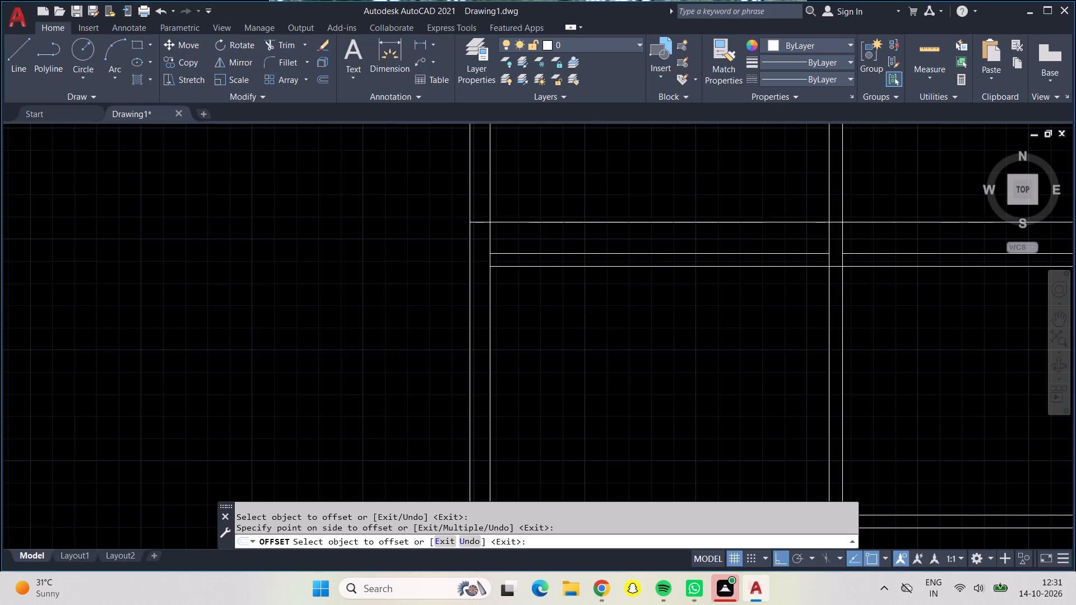
scroll(680, 314, down, 1)
middle_drag(680, 314, 680, 375)
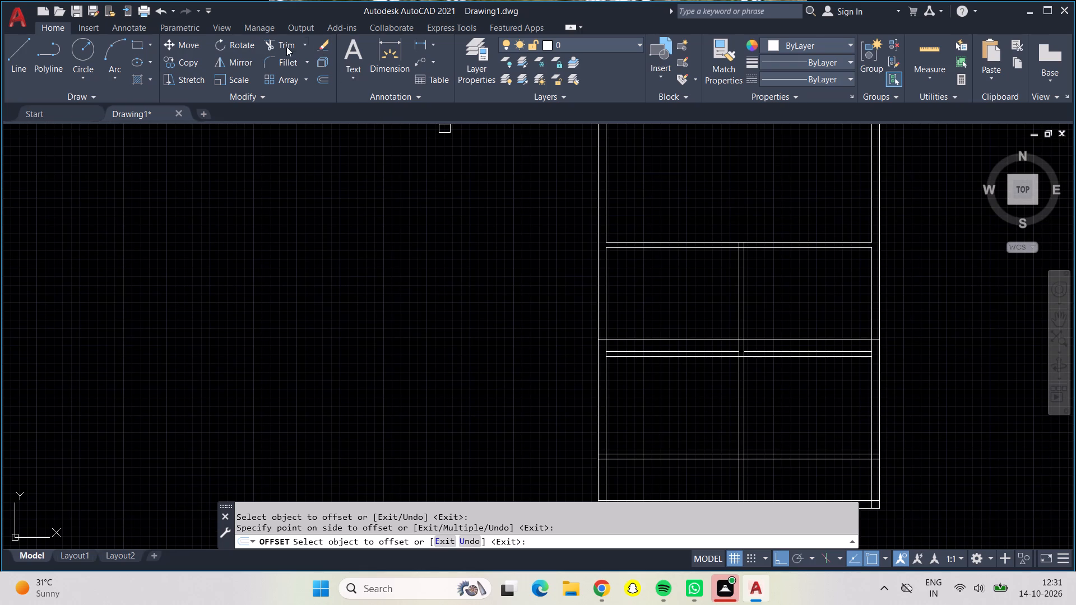
click(285, 46)
scroll(664, 346, up, 3)
drag(664, 346, 677, 433)
scroll(677, 424, down, 3)
middle_drag(677, 424, 662, 342)
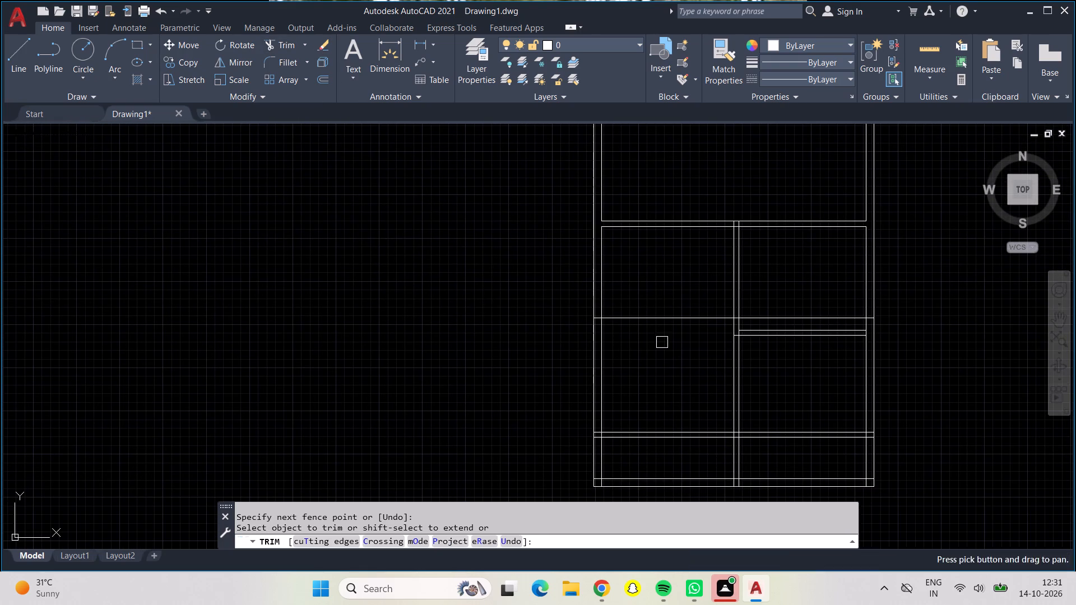
click(763, 317)
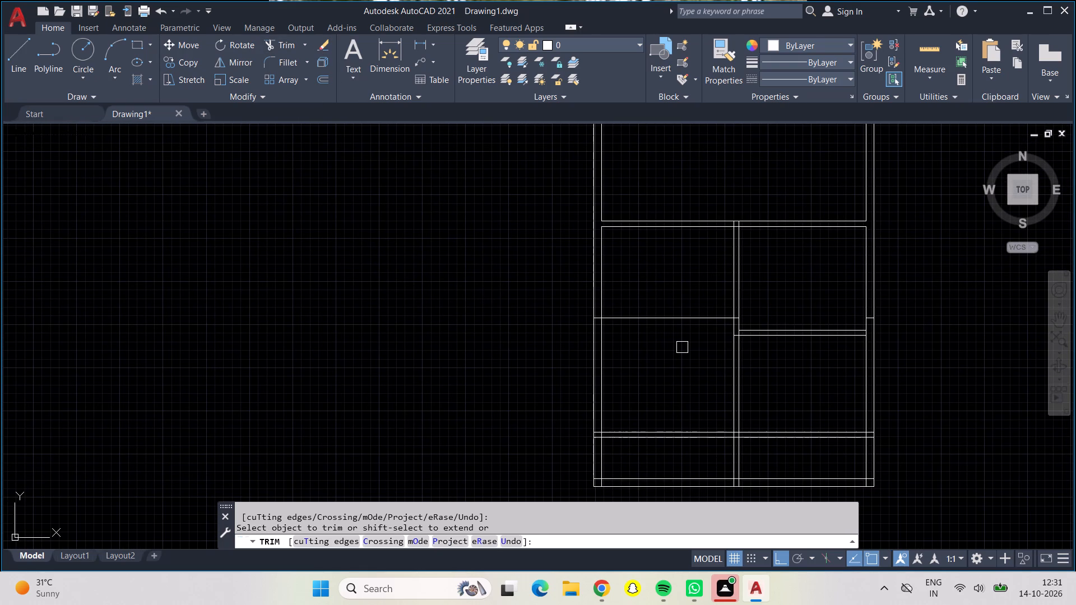
key(Escape)
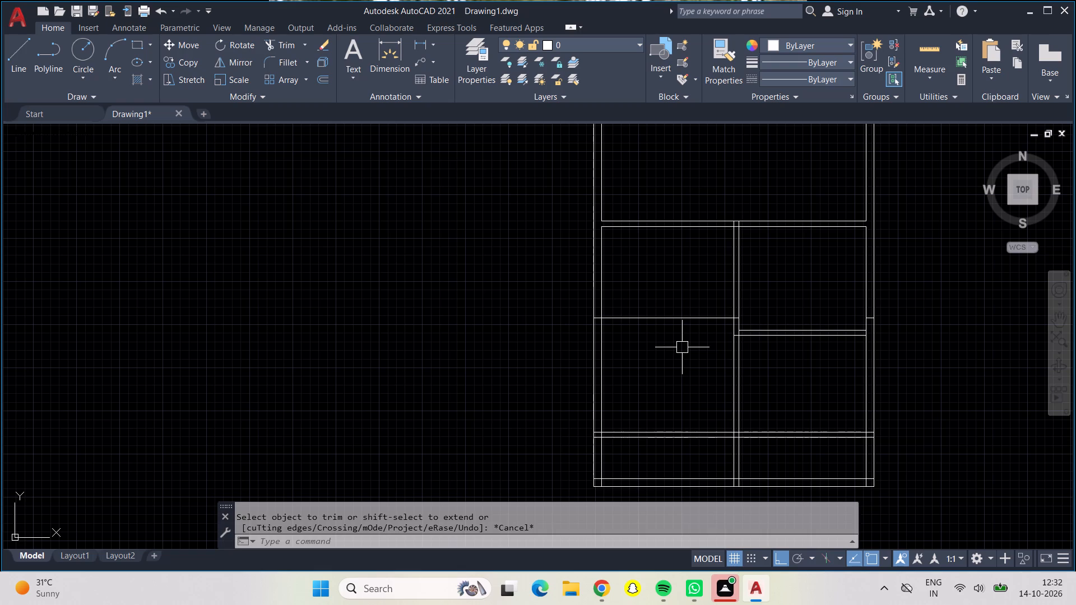
Offset the left room's remaining 11' offset line 6" downward to form the relocated partition.
key(o)
key(Return)
text(6")
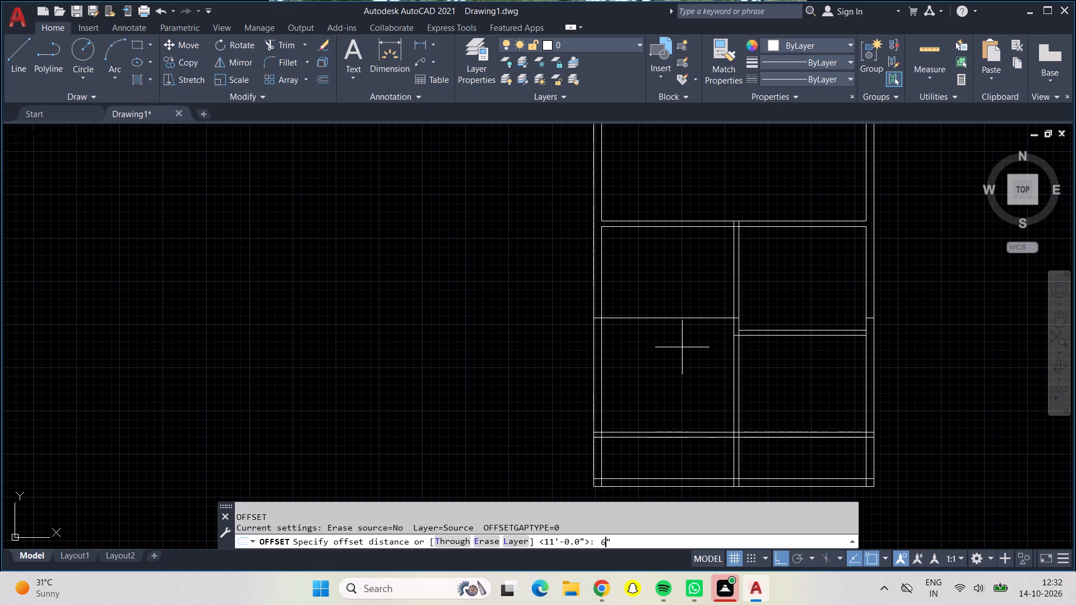
key(Return)
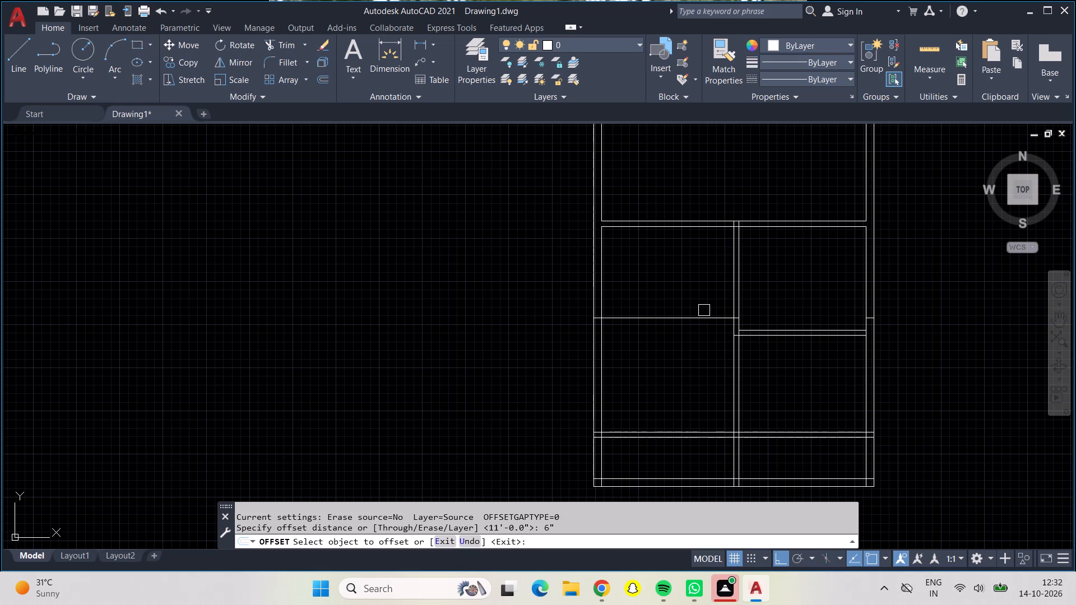
click(701, 323)
click(698, 346)
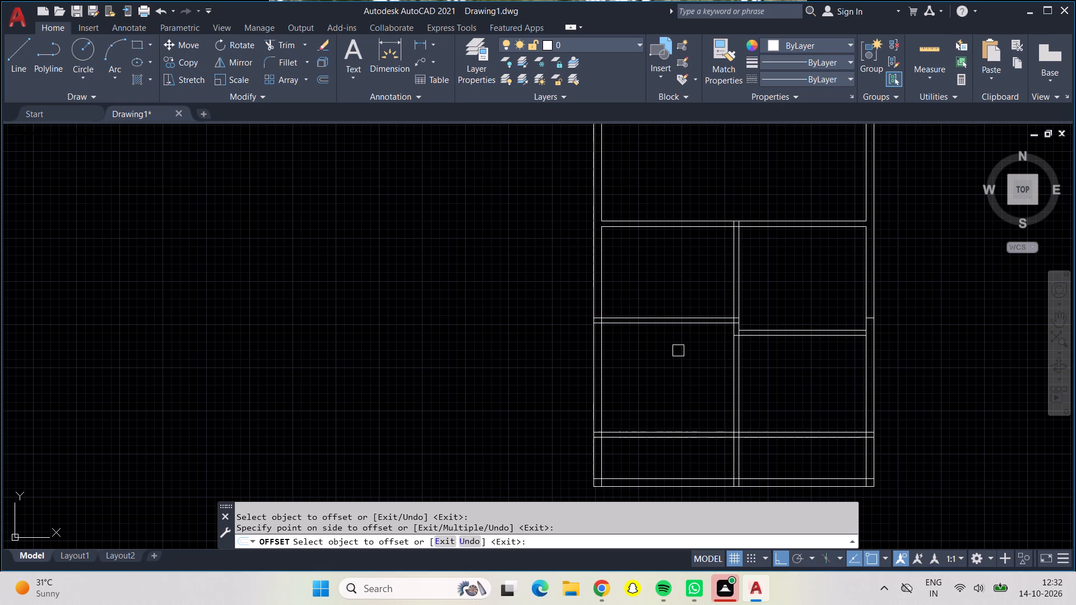
Examine the junctions of the left and right horizontal partitions with the central partition and the surrounding room layout.
scroll(750, 335, up, 4)
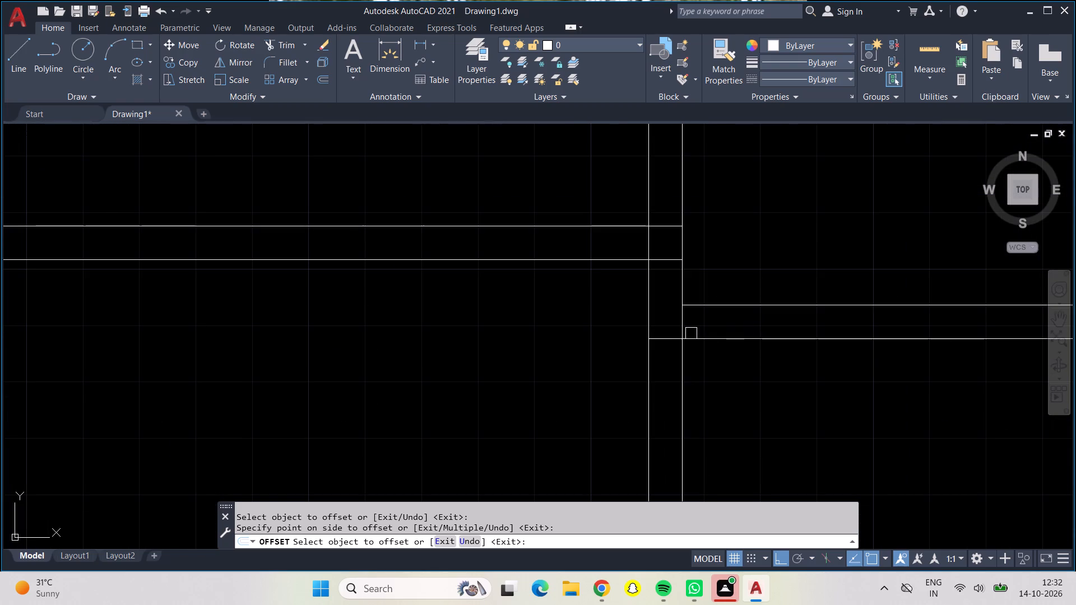
scroll(665, 324, down, 2)
scroll(568, 365, up, 1)
middle_click(568, 365)
scroll(568, 365, down, 2)
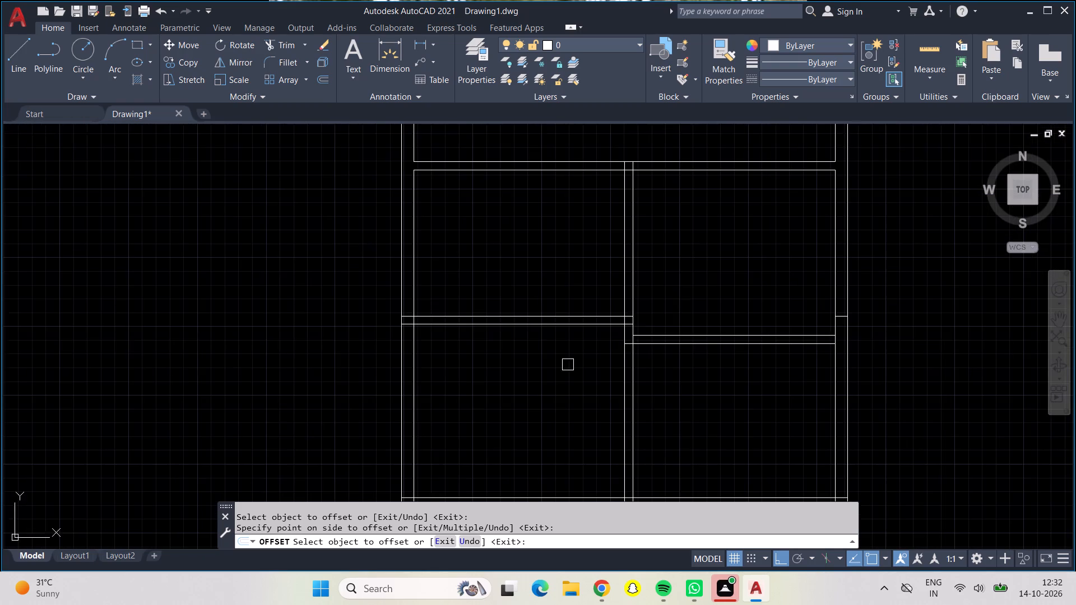
scroll(568, 365, down, 1)
scroll(568, 365, up, 1)
middle_drag(548, 267, 563, 336)
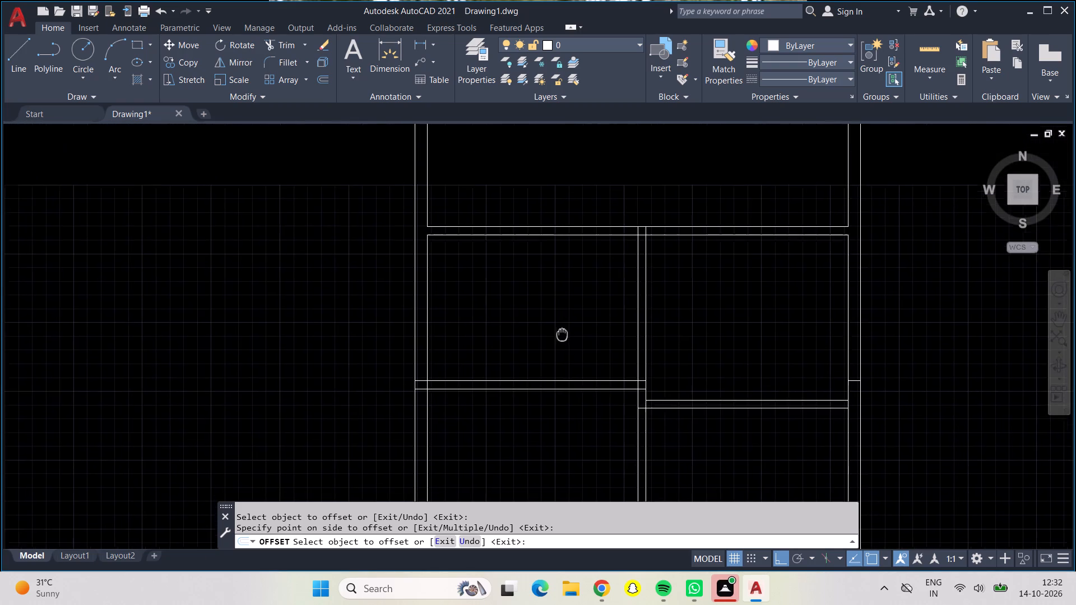
middle_drag(563, 336, 571, 355)
middle_drag(581, 378, 589, 388)
key(Escape)
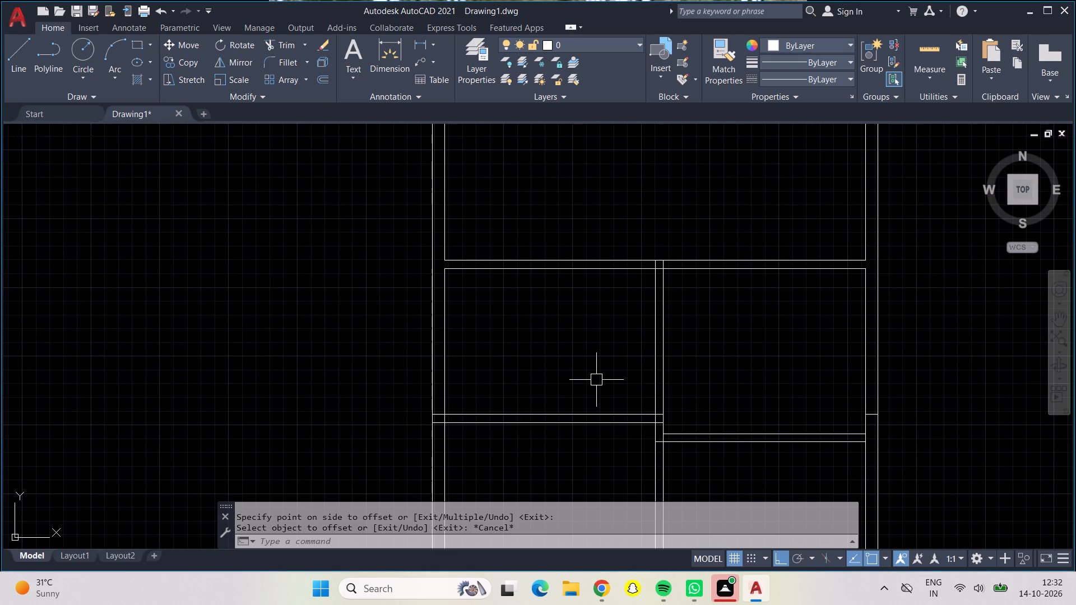
Offset the upper line of the left room's horizontal partition 4'7" upward.
key(o)
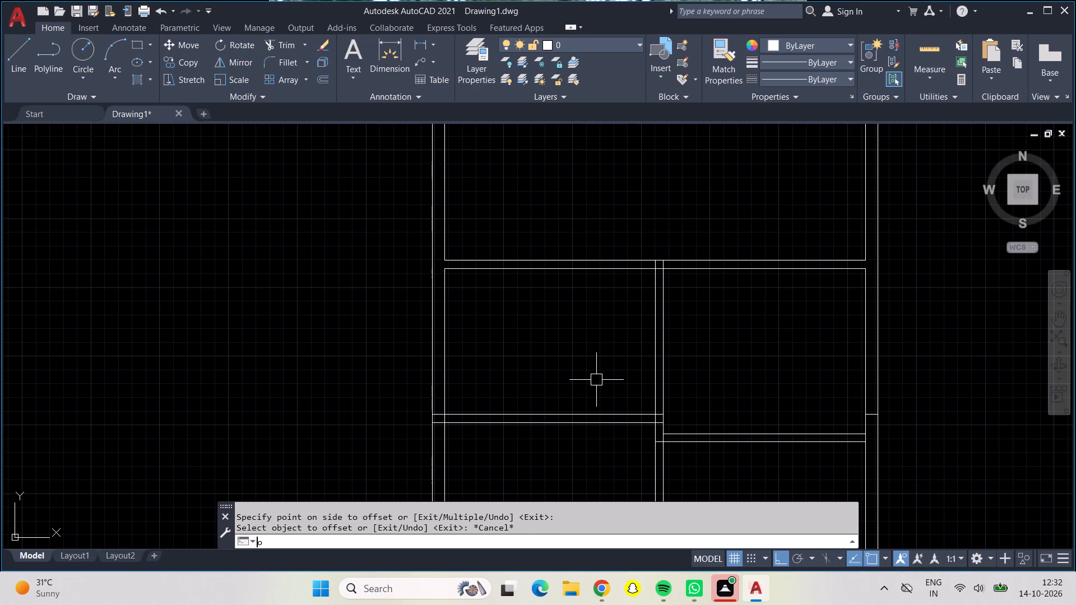
key(Return)
text(4'7")
key(Return)
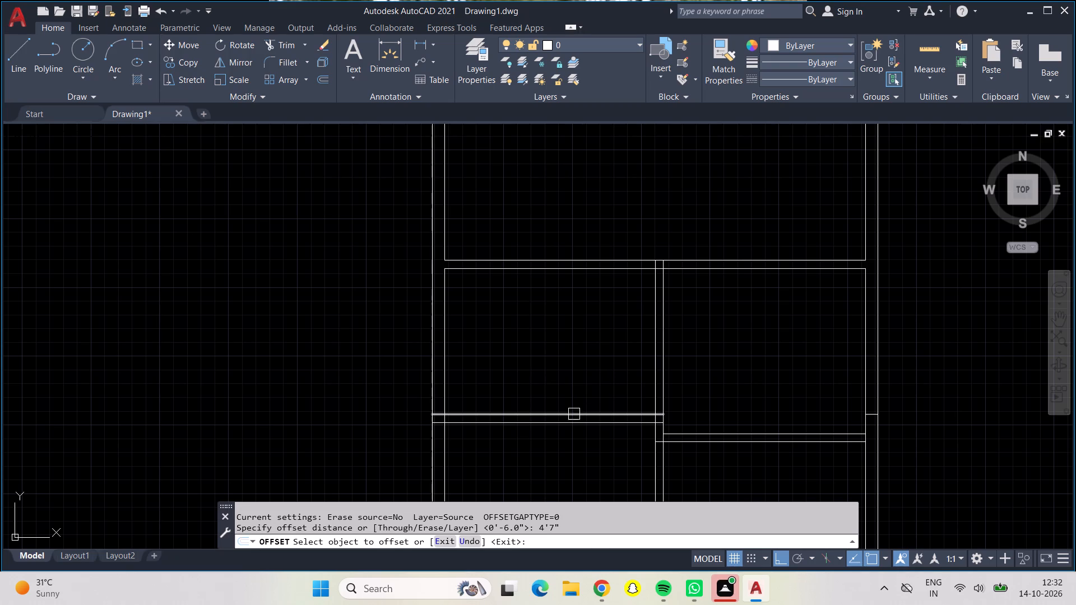
click(572, 415)
click(555, 310)
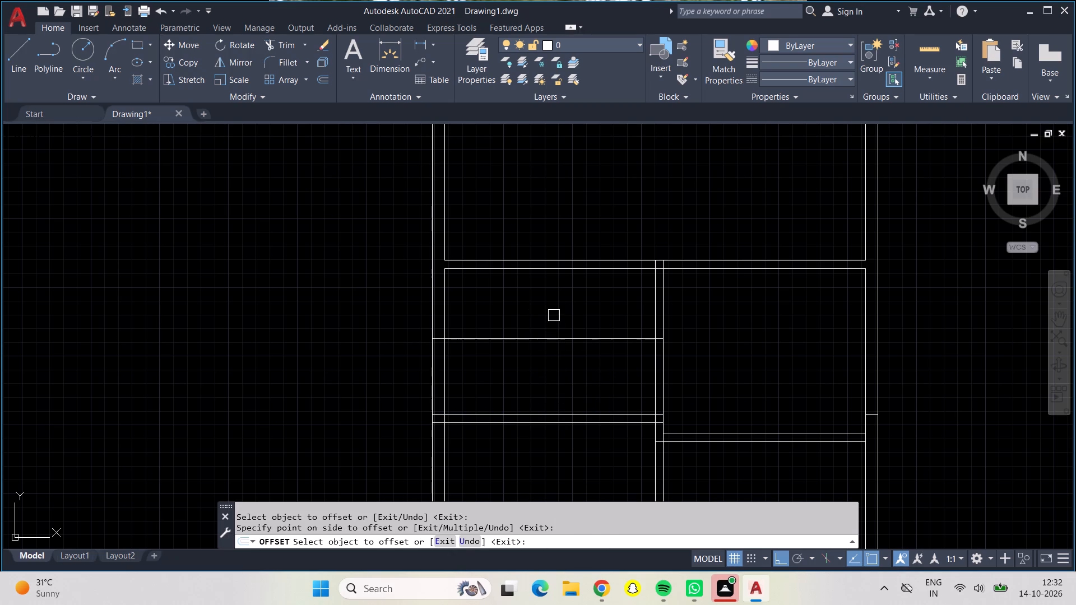
key(Escape)
Offset the new 4'7" line 6" upward to form a second horizontal partition in the left room.
key(o)
key(Return)
text(6")
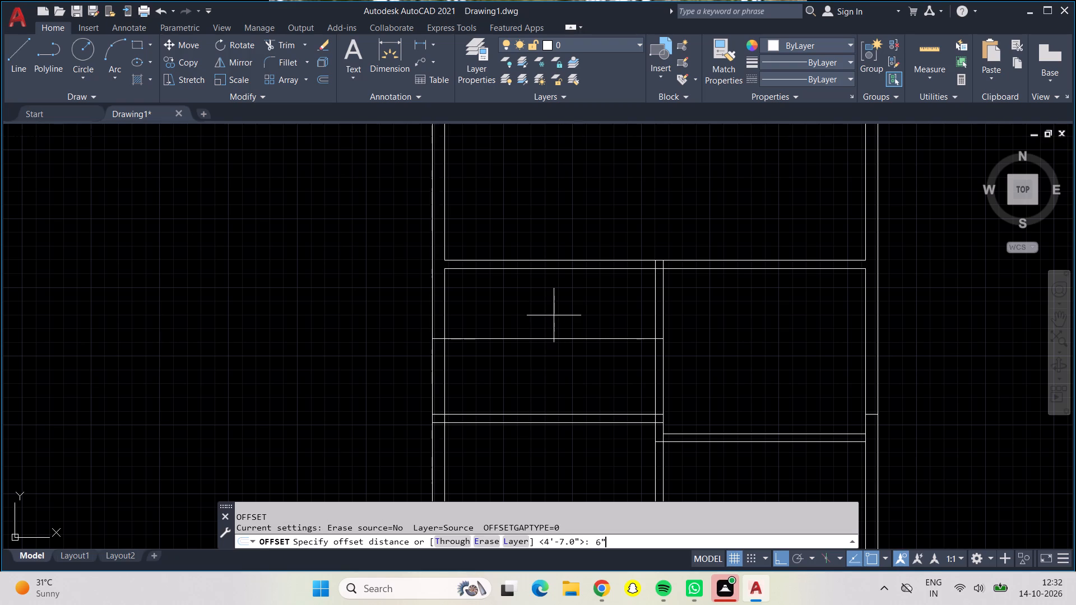
key(Return)
click(559, 337)
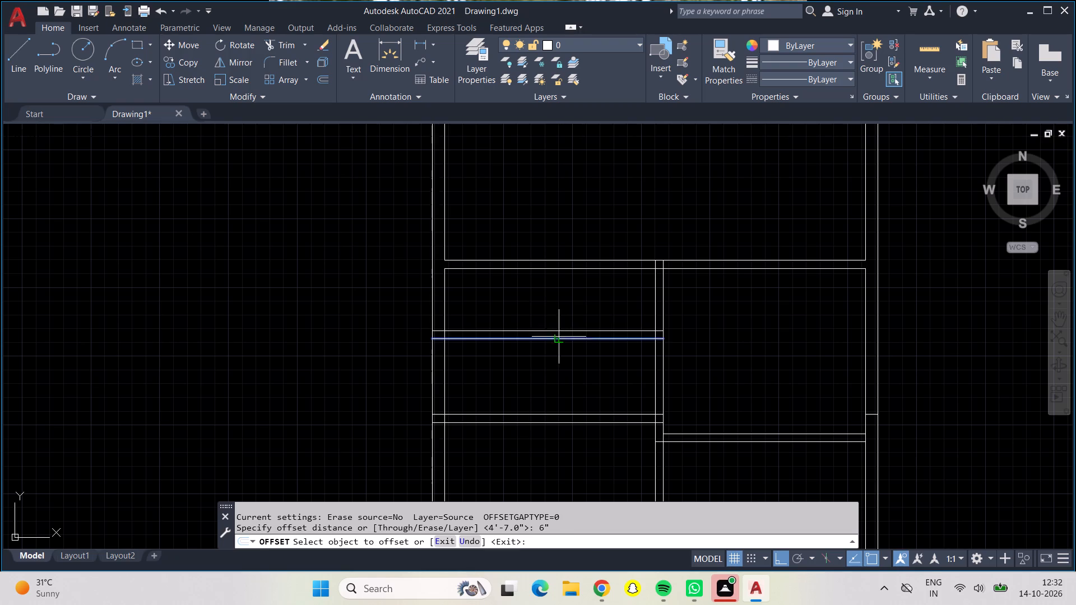
click(556, 315)
key(Escape)
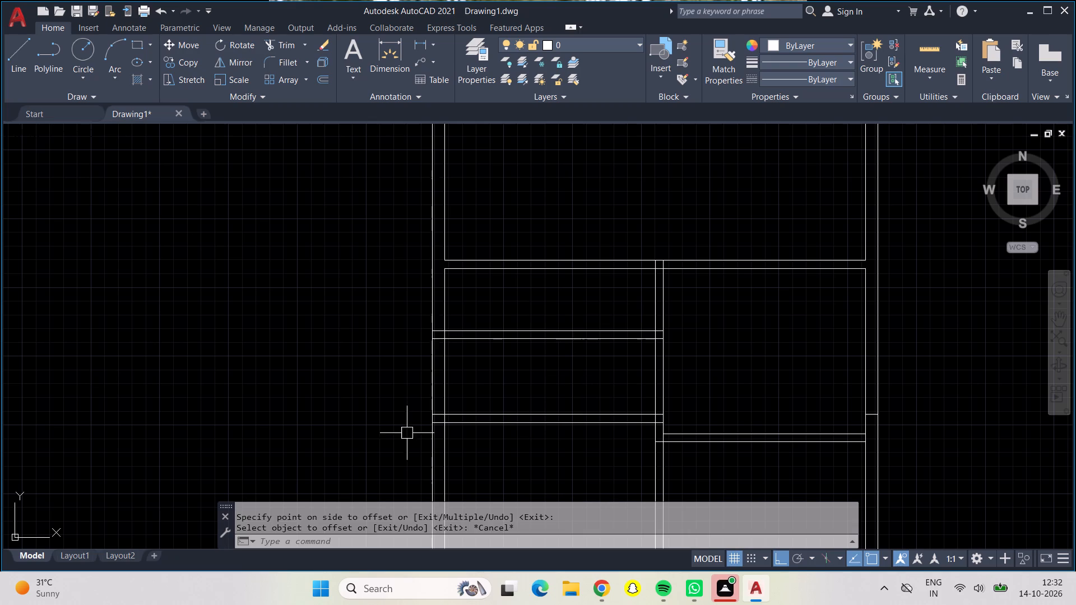
Trim away both lines of the upper horizontal wall across the left room, up to the central partition.
click(276, 48)
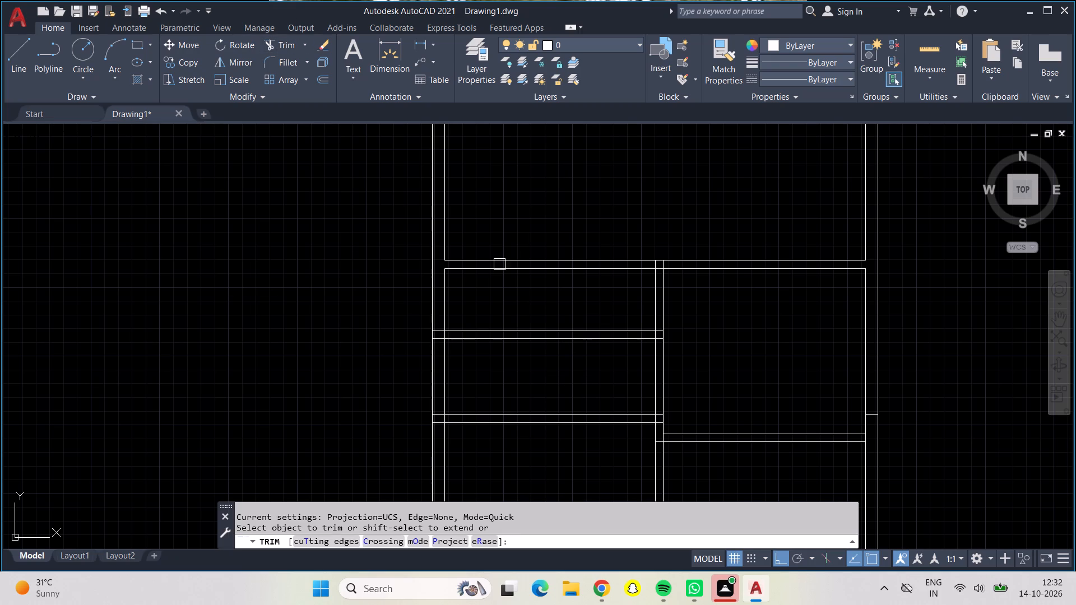
click(465, 270)
click(465, 257)
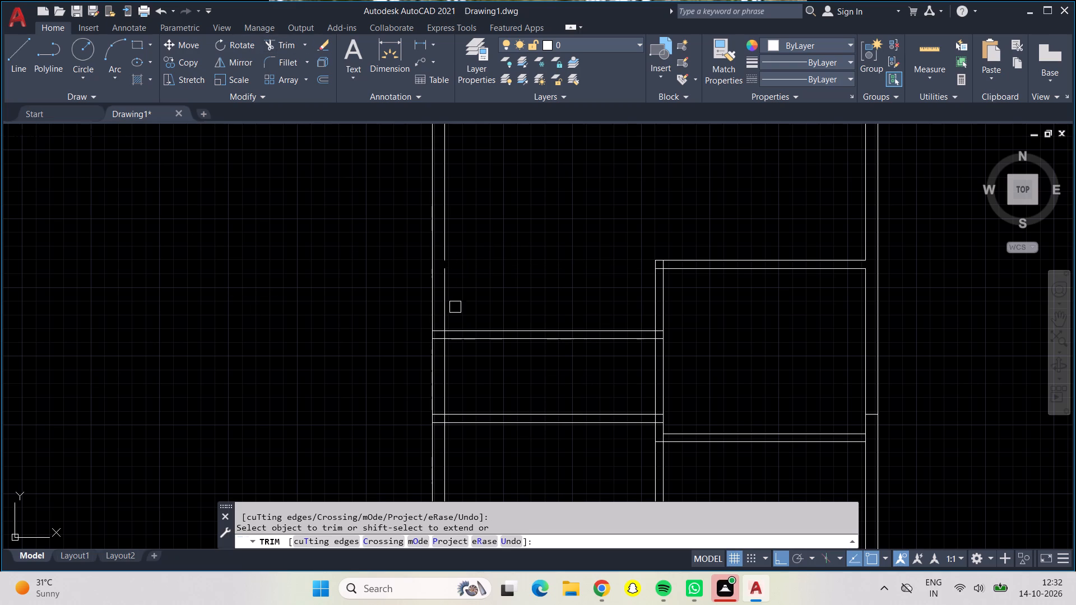
Trim the overlapping lines where the left room's two horizontal partitions meet the left exterior wall.
scroll(435, 331, down, 1)
scroll(435, 331, up, 5)
drag(430, 283, 430, 286)
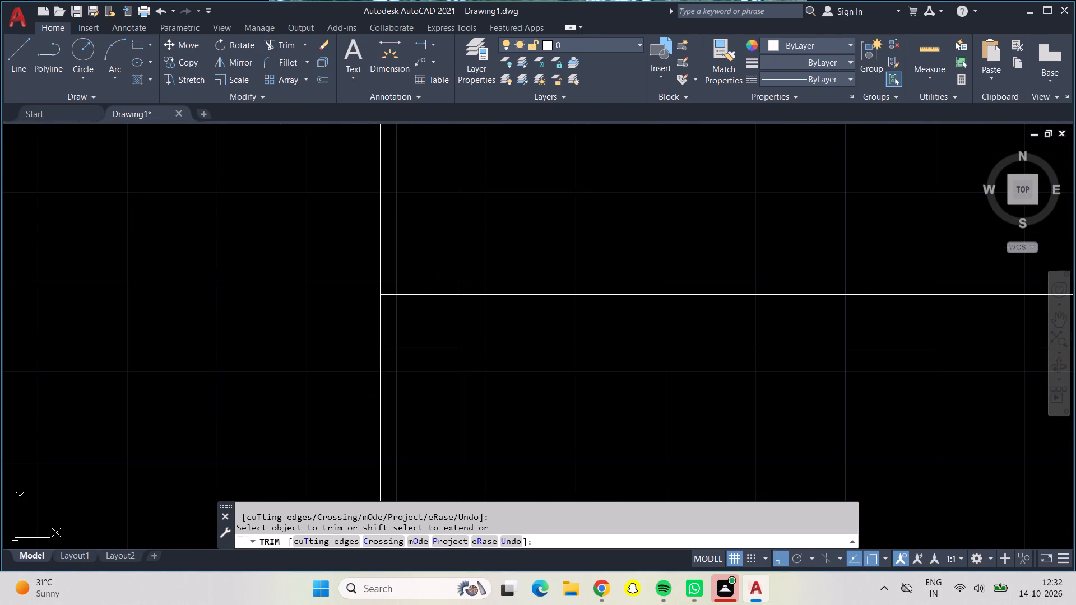
drag(430, 286, 479, 324)
scroll(480, 324, down, 4)
middle_drag(491, 367, 496, 271)
scroll(480, 318, down, 1)
scroll(480, 318, up, 5)
drag(453, 243, 533, 277)
scroll(528, 276, down, 1)
scroll(527, 277, up, 1)
scroll(526, 278, down, 2)
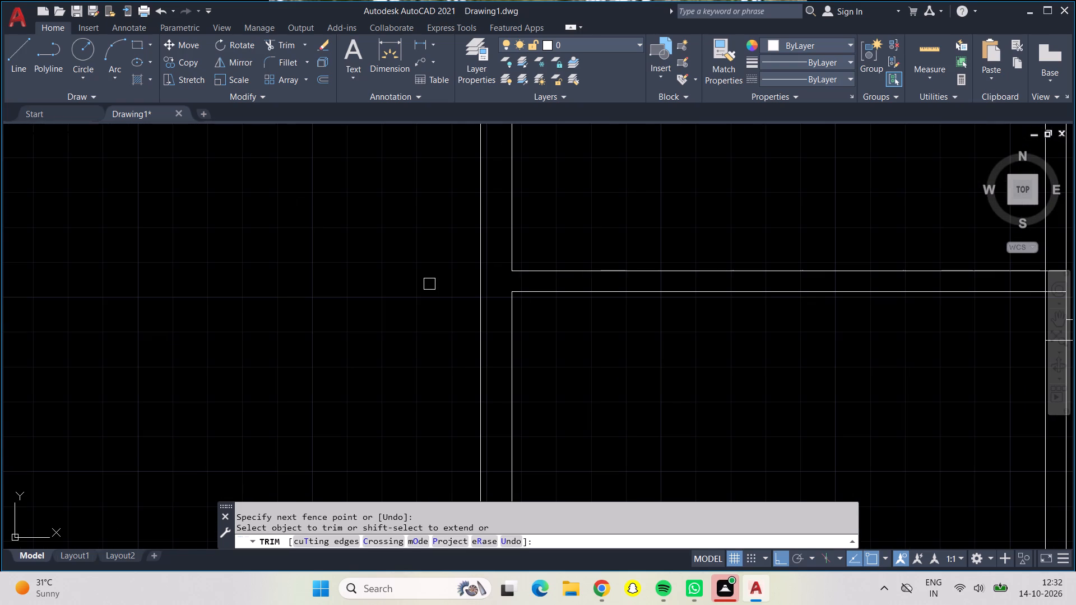
key(Return)
scroll(443, 298, down, 2)
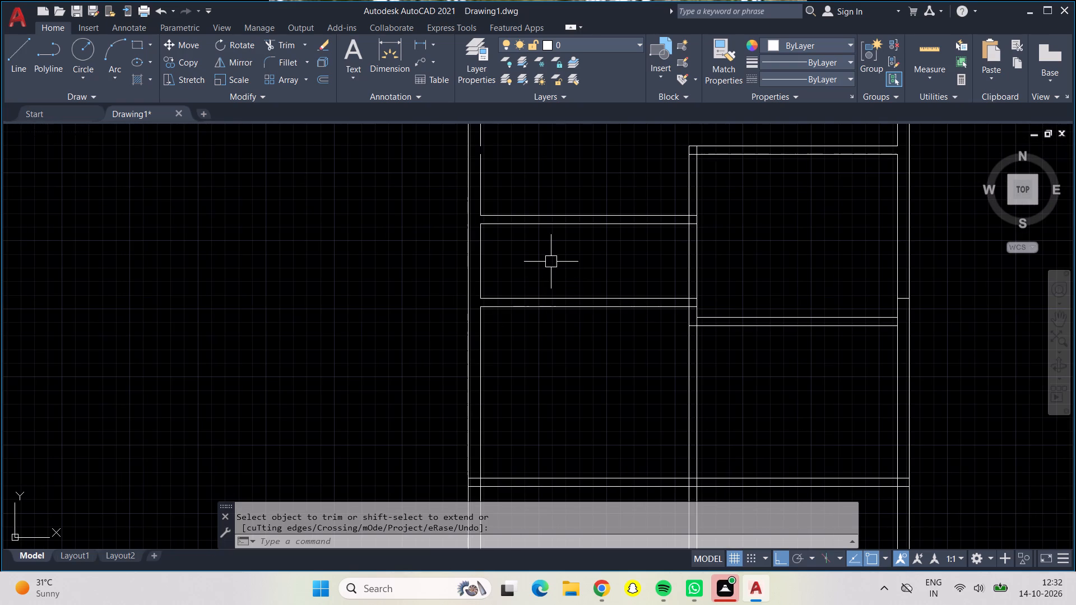
key(Escape)
Offset the left exterior wall's inner line 8' to the right between the two horizontal partitions.
key(o)
key(Return)
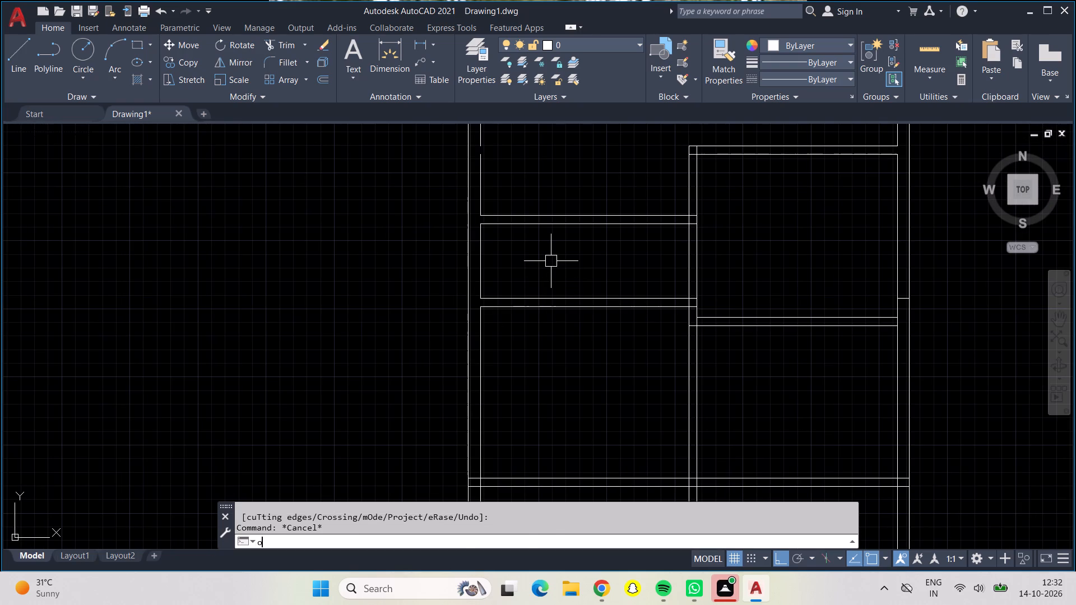
text(8')
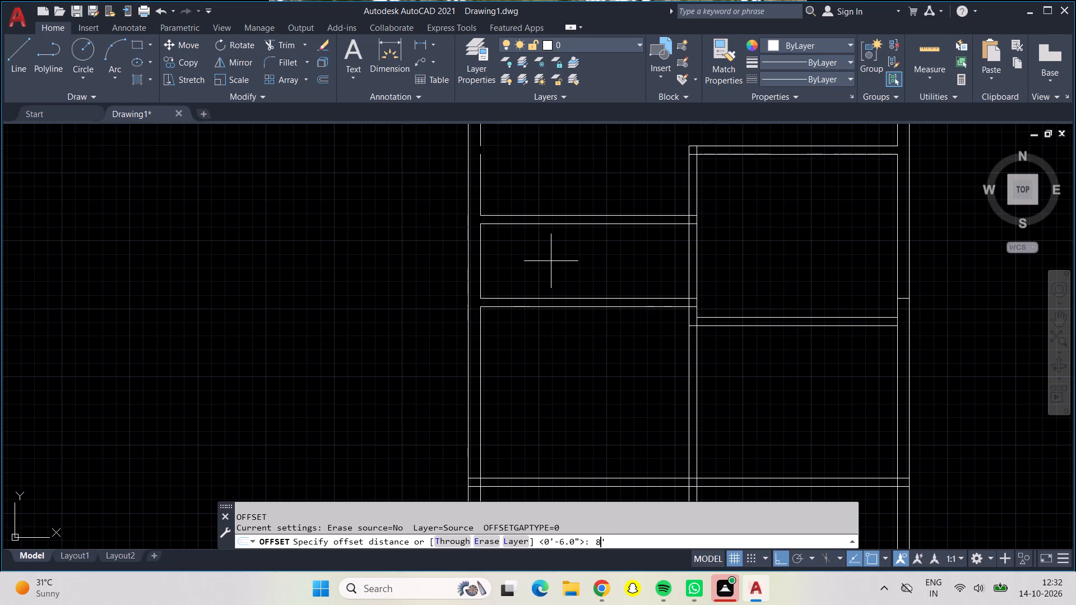
key(Return)
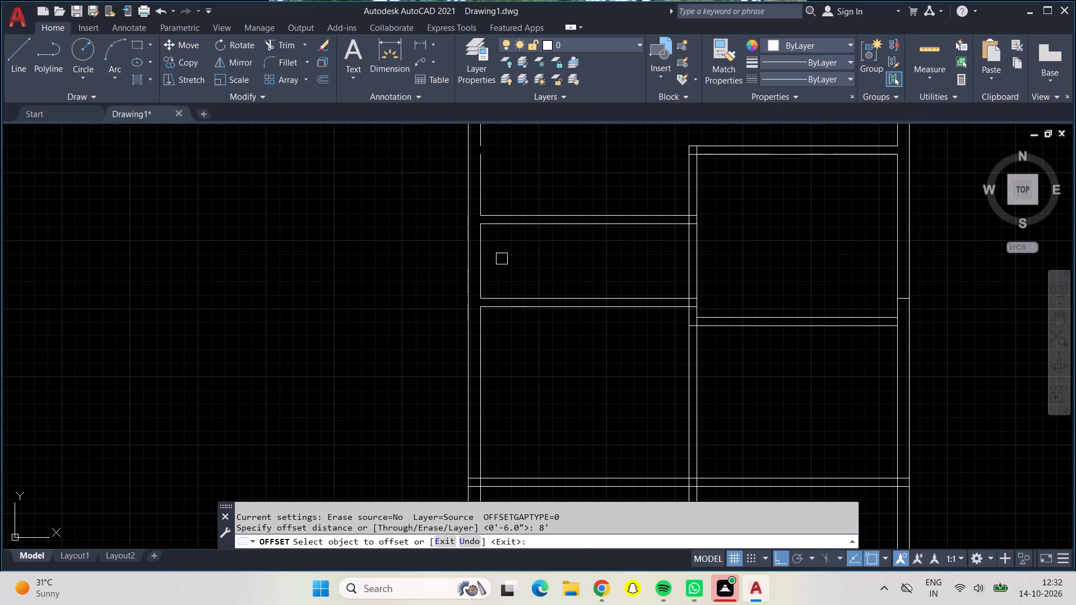
click(480, 263)
click(576, 264)
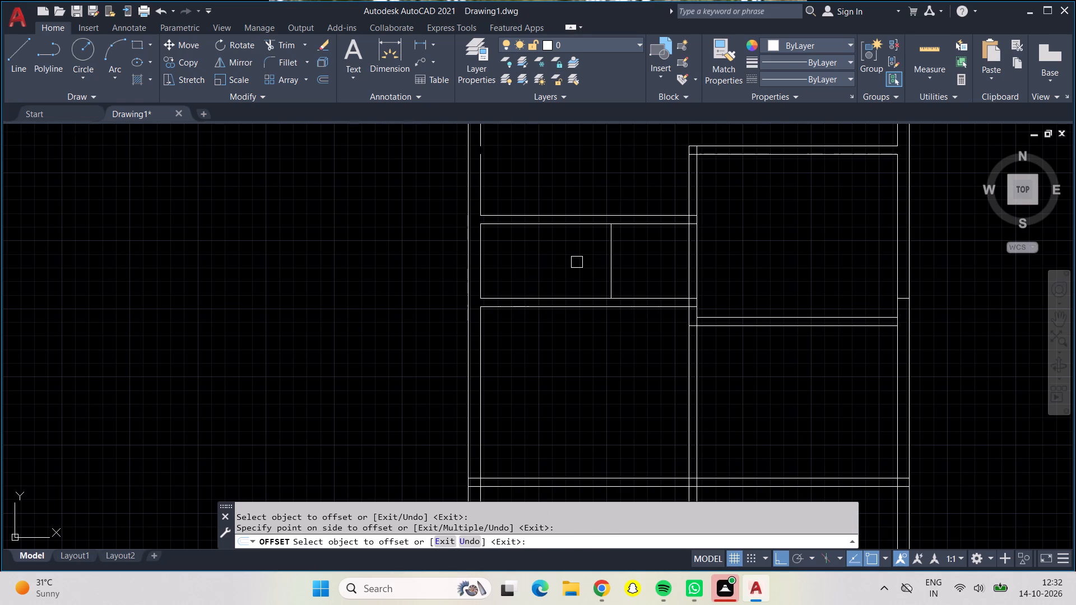
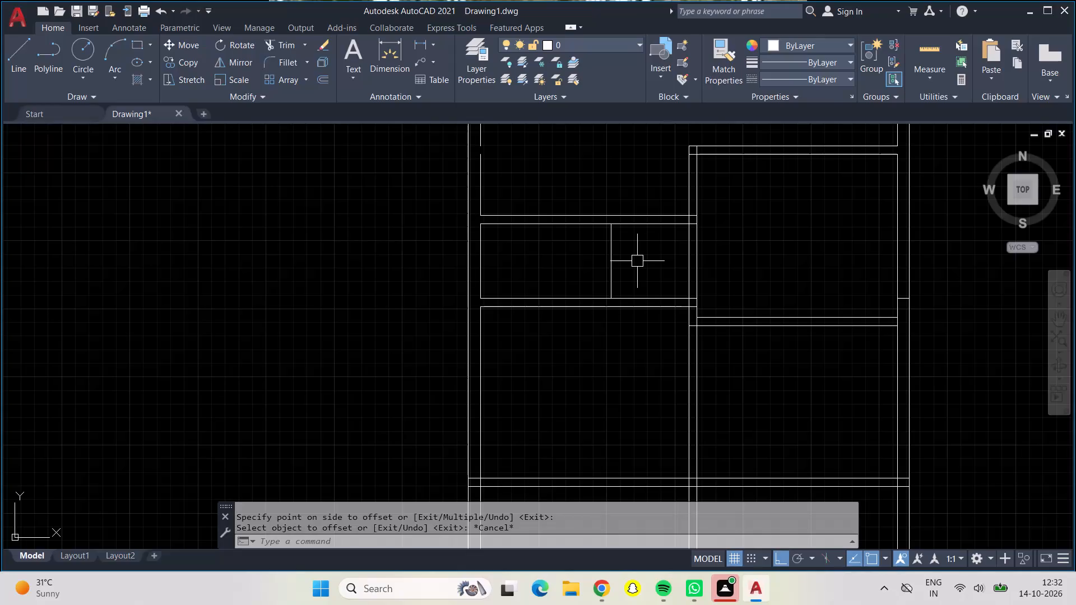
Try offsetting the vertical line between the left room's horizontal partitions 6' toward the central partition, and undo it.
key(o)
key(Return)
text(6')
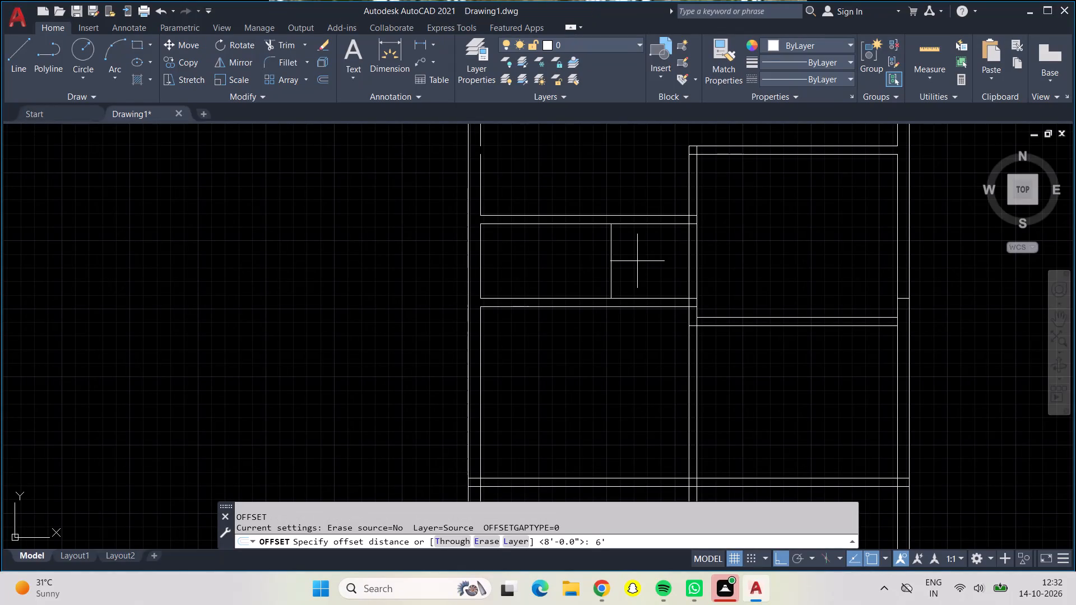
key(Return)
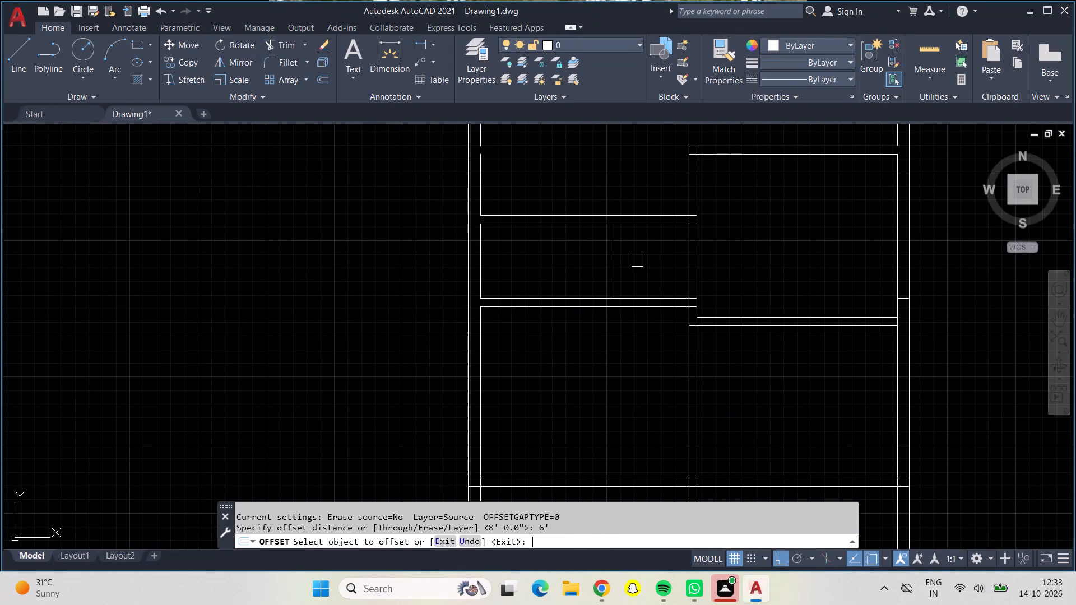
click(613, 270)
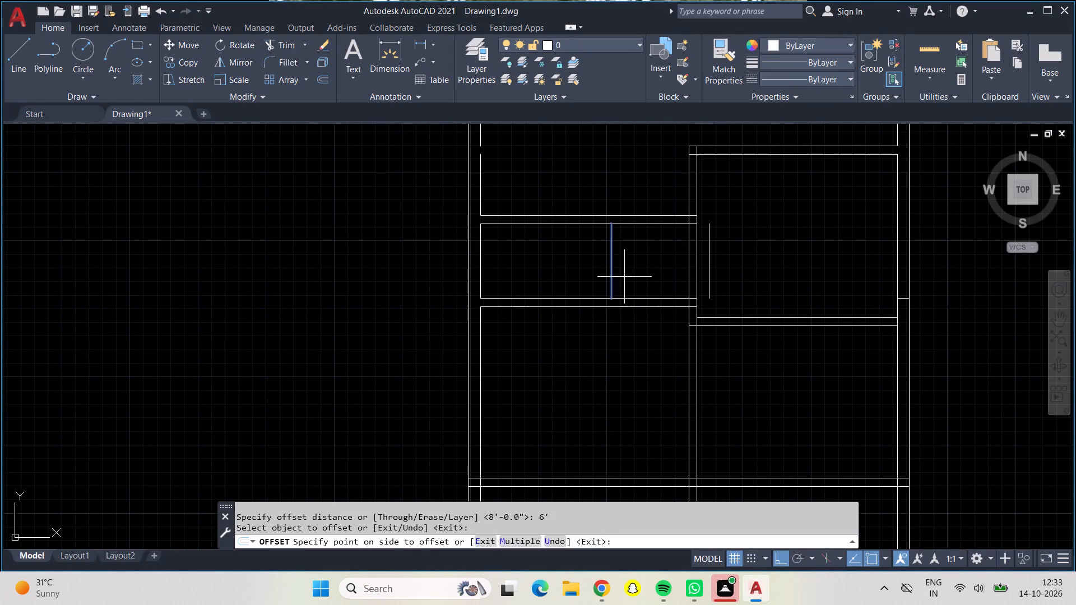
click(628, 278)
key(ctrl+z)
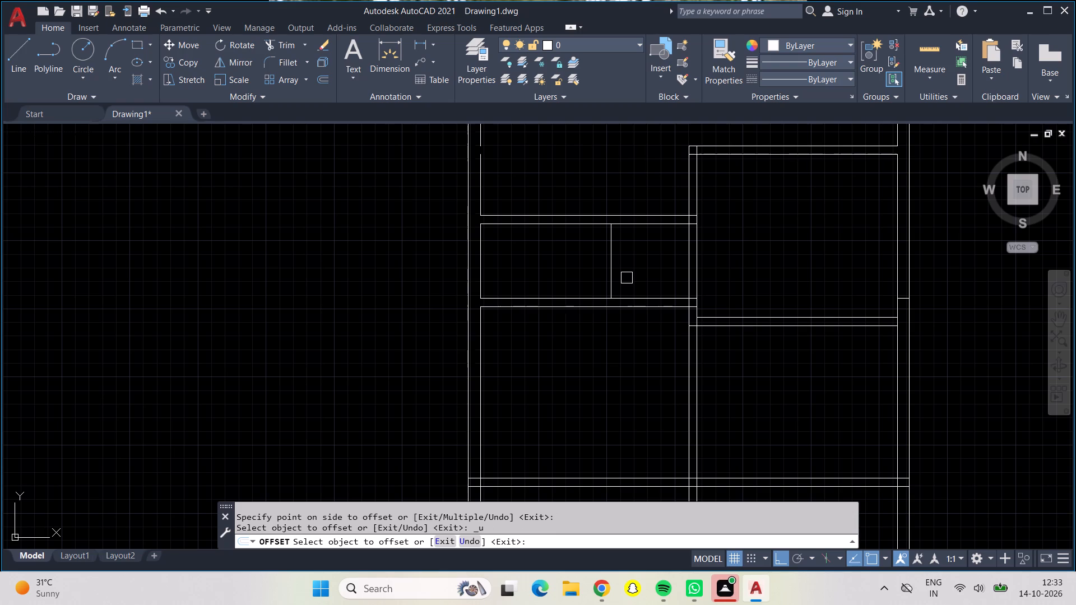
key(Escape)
Offset the vertical line between the two horizontal partitions 6" to the right to form a partition wall.
key(o)
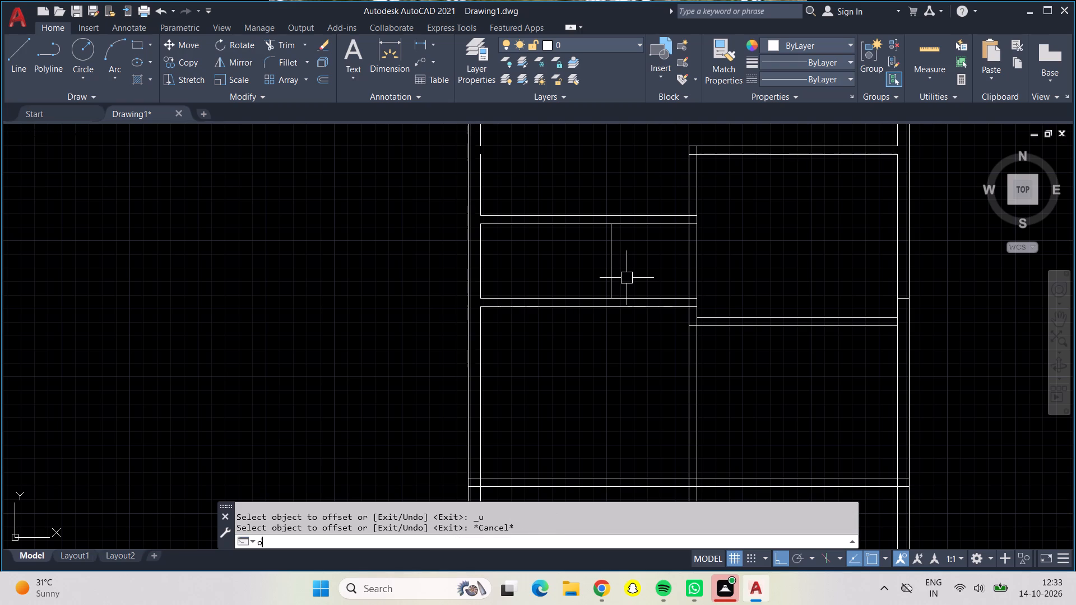
key(Return)
text(6")
key(Return)
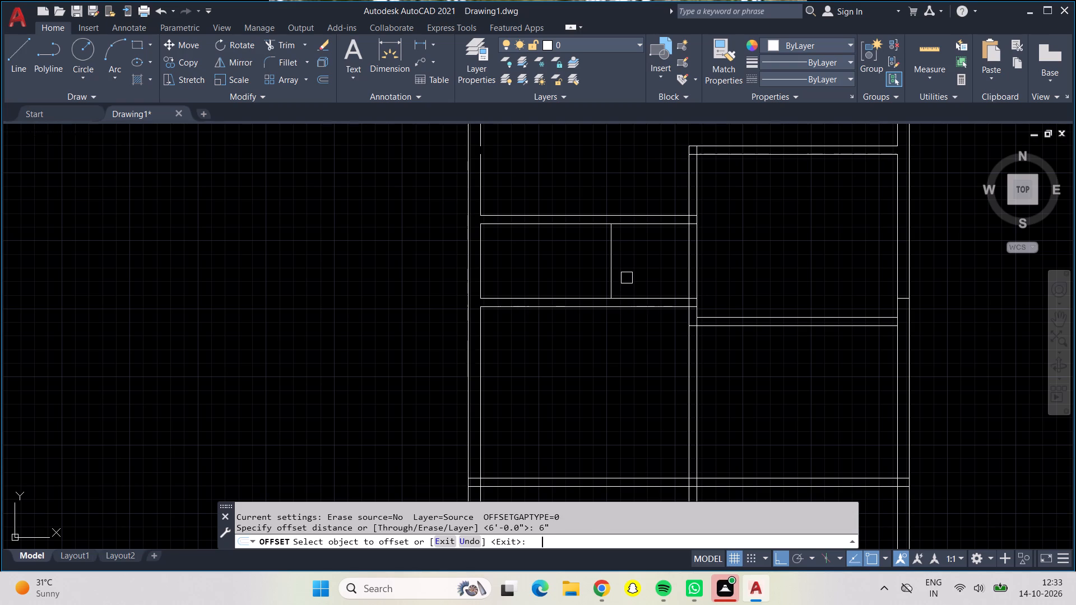
click(611, 268)
click(636, 275)
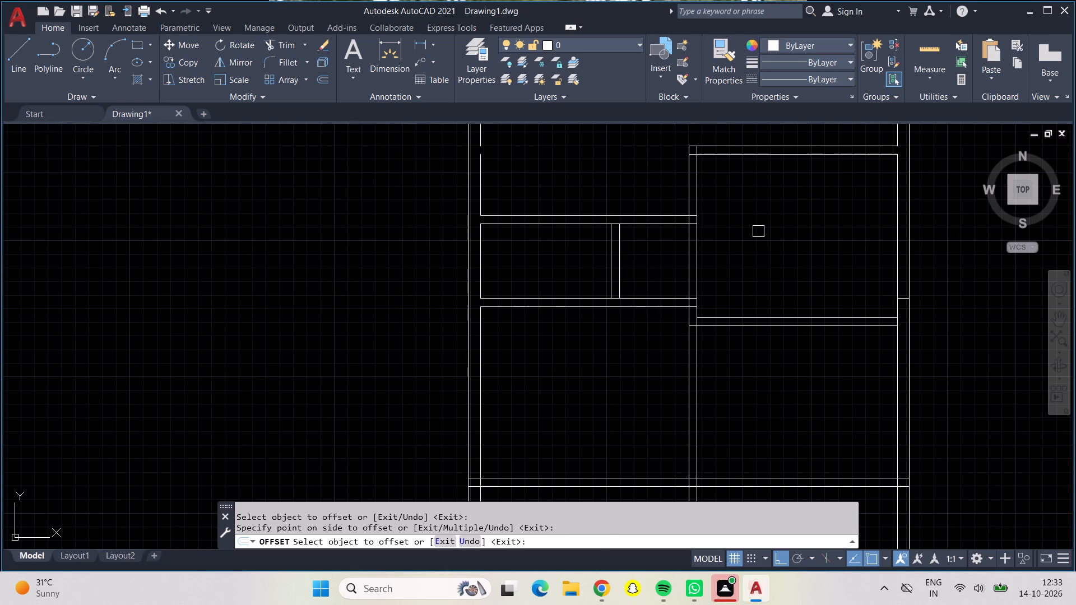
Measure the small space between the new vertical partition and the central partition.
click(943, 43)
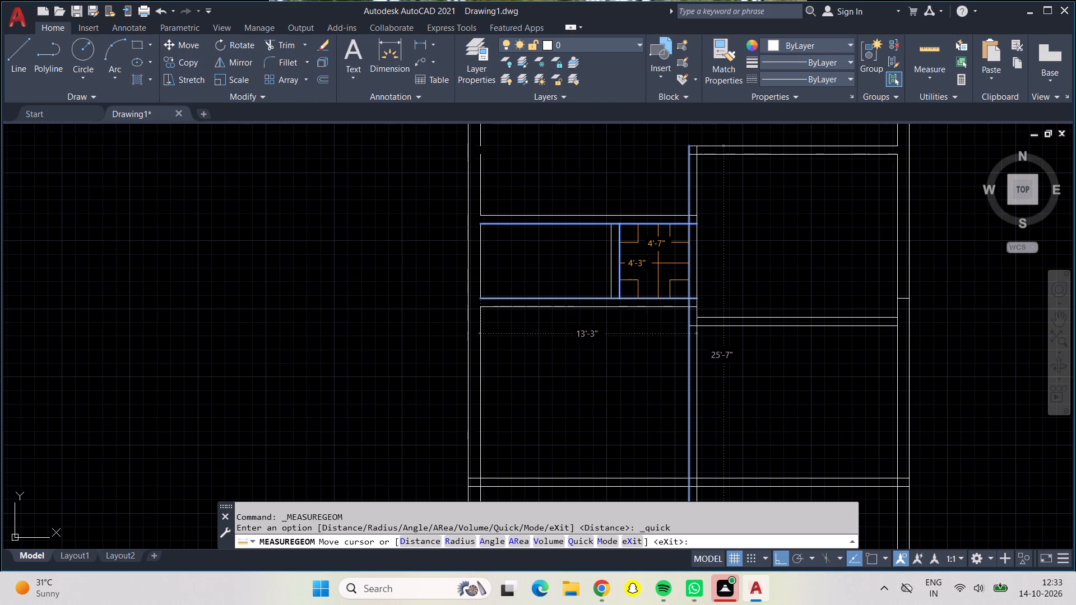
key(Escape)
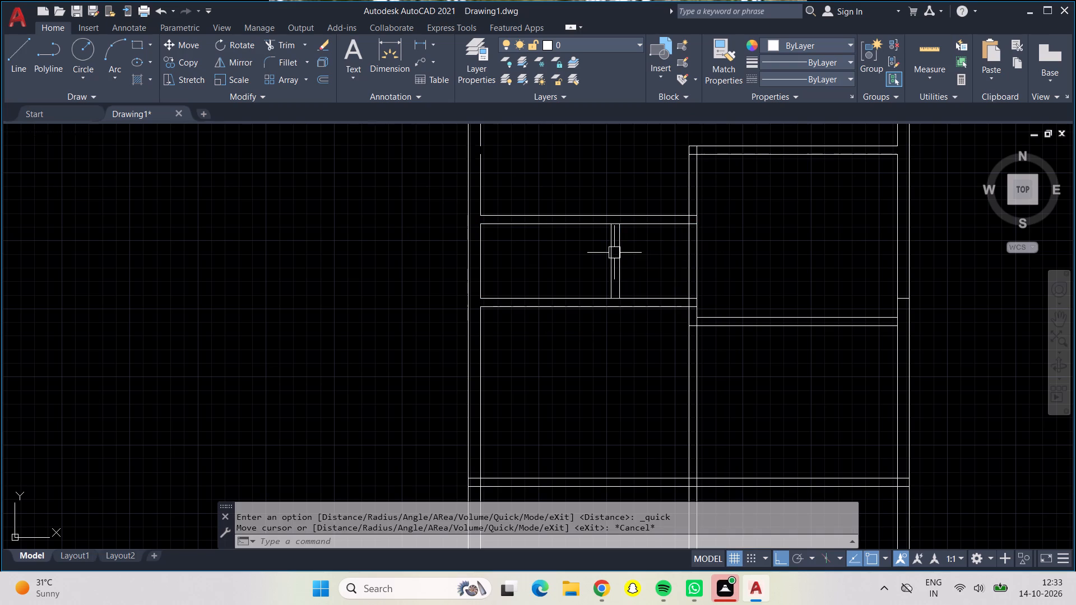
Trim the upper horizontal partition's lower line between the new vertical partition and the central partition, keeping its upper line.
scroll(593, 218, up, 3)
scroll(711, 274, down, 2)
middle_drag(729, 286, 689, 295)
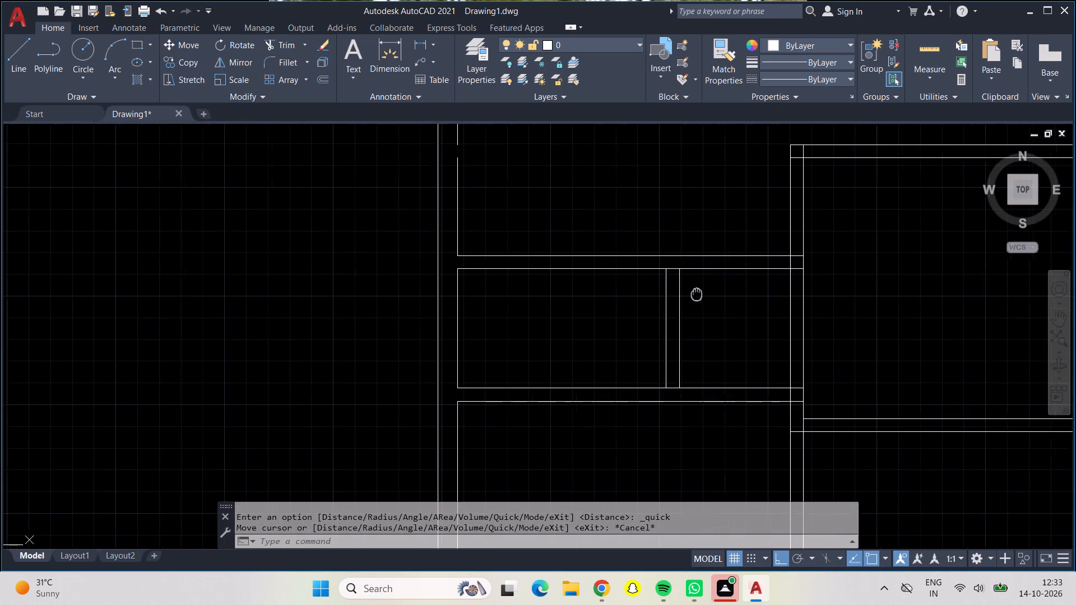
middle_drag(689, 295, 633, 300)
click(286, 40)
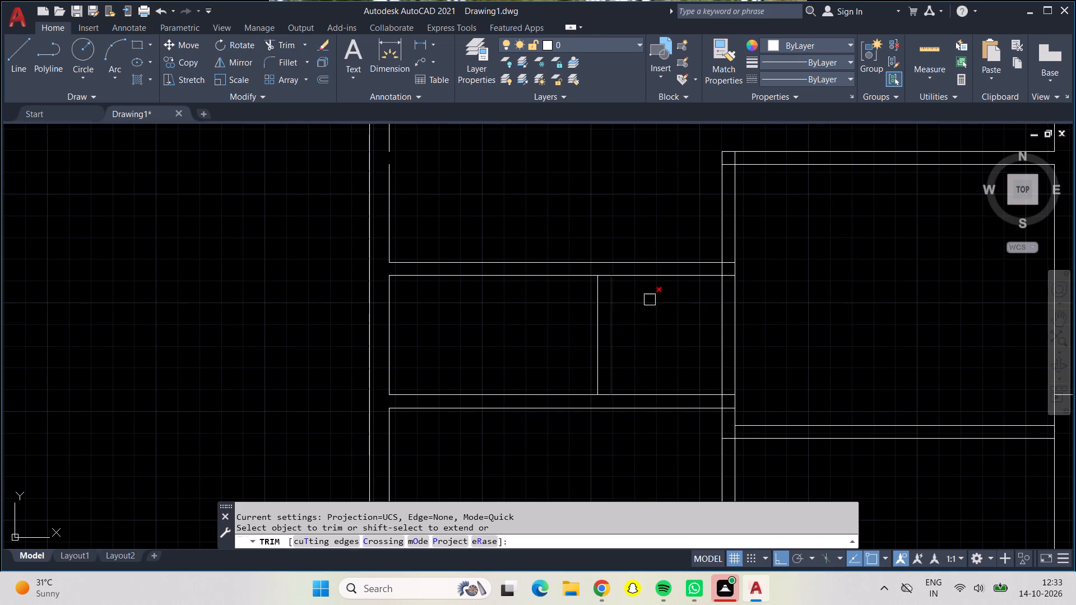
click(677, 280)
click(672, 266)
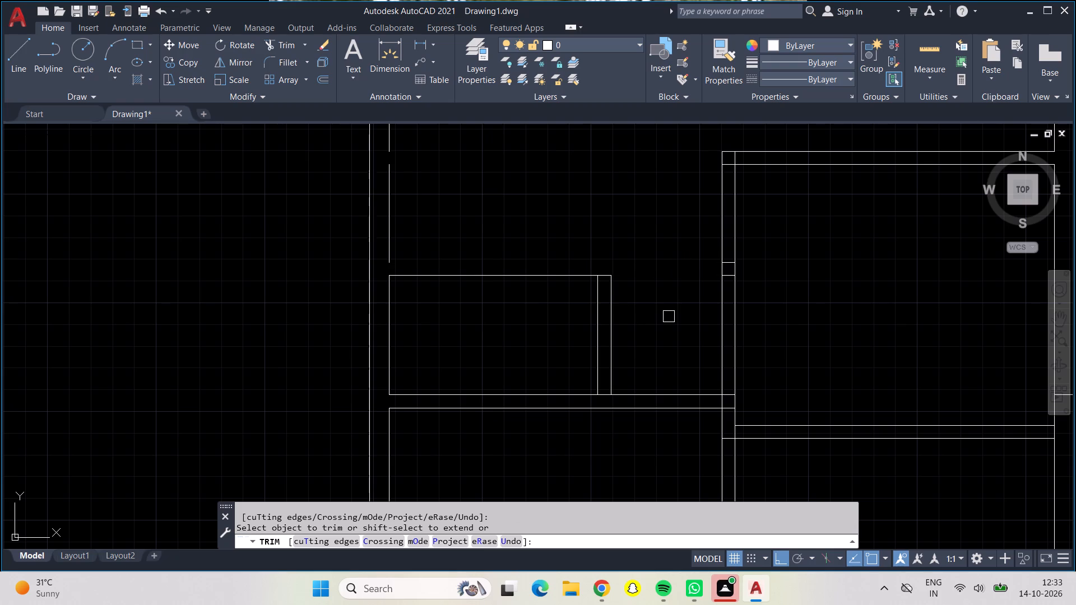
key(ctrl+z)
key(Escape)
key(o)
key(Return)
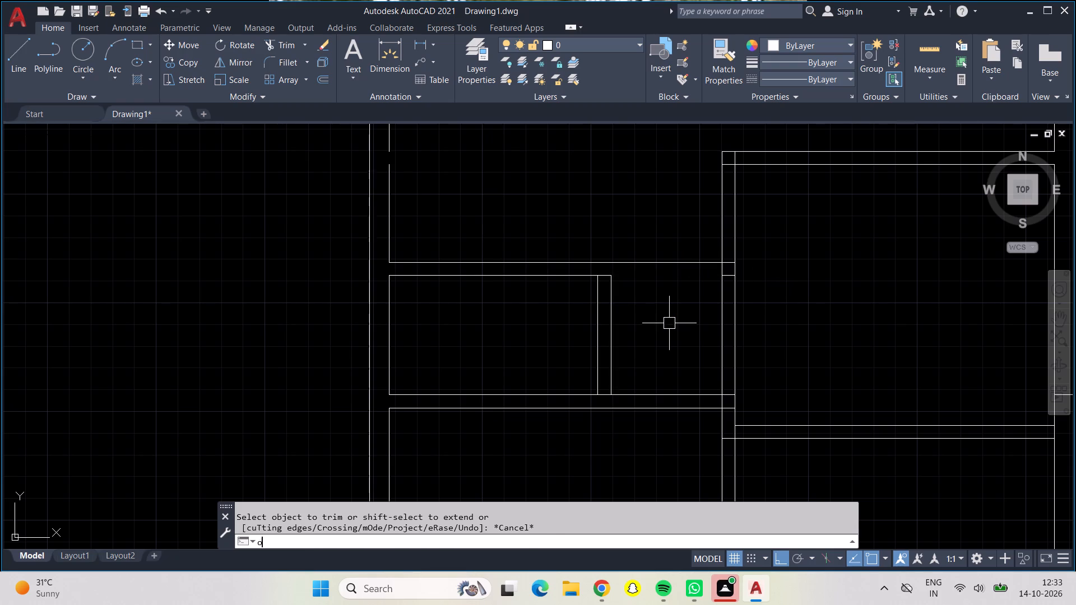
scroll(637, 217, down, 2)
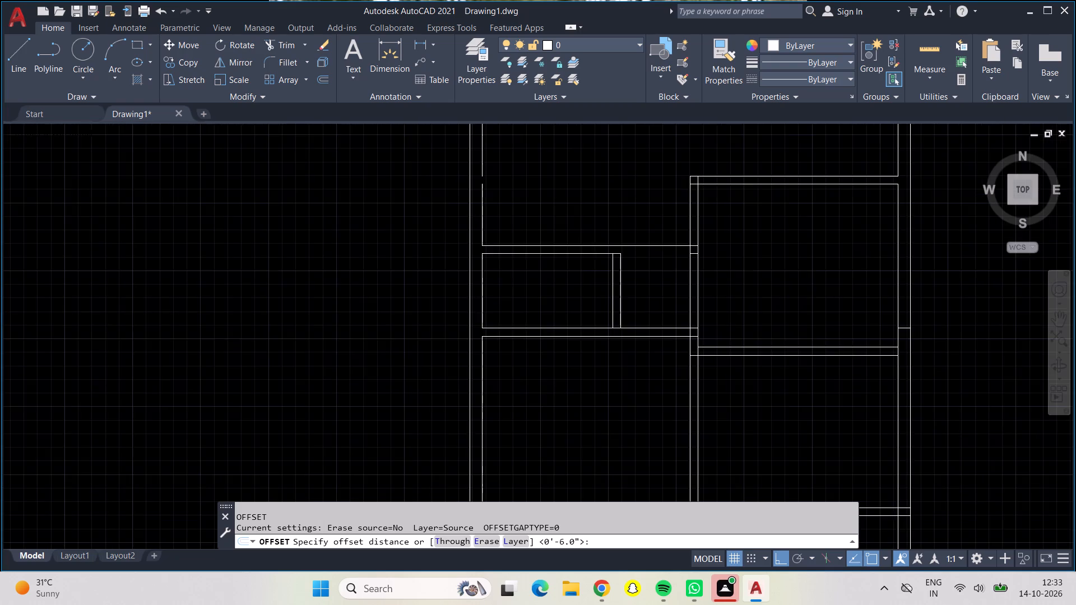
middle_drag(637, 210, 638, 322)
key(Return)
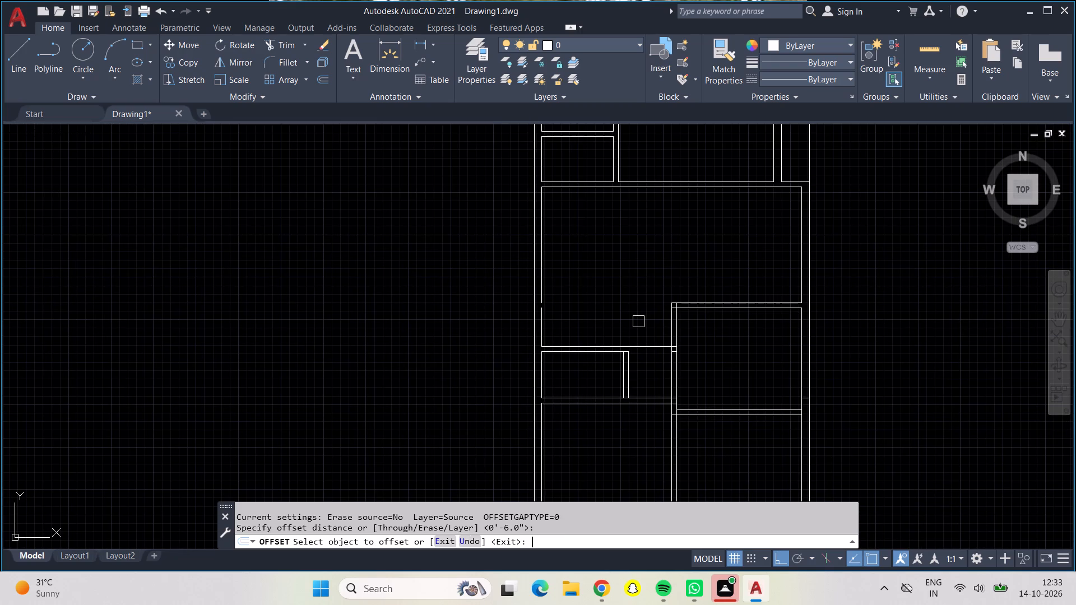
Draw a short line extending the vertical partition's right face up to the upper line of the horizontal partition.
click(16, 52)
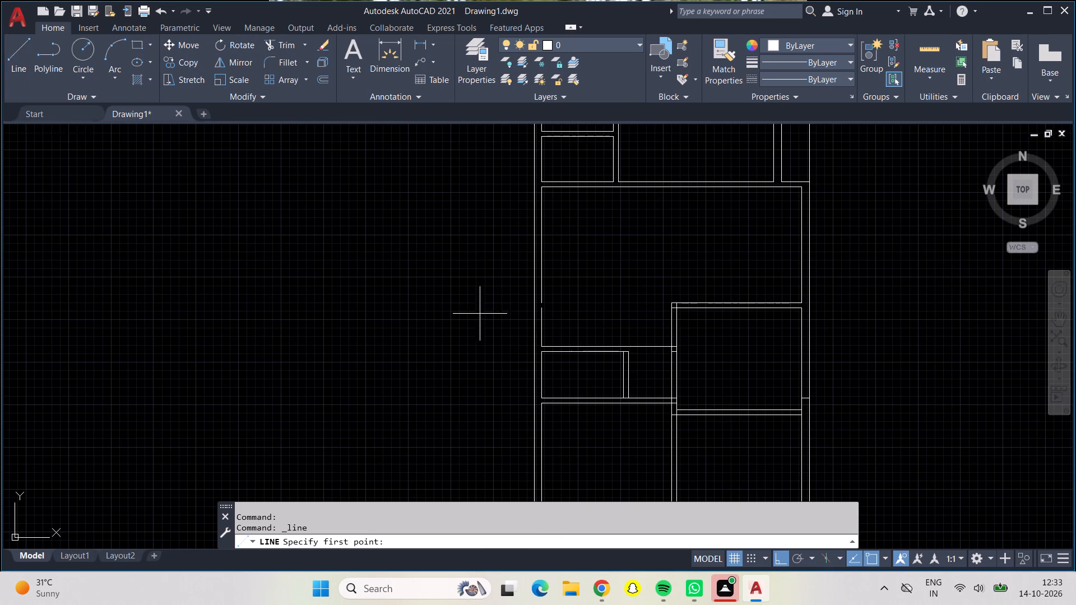
scroll(625, 378, up, 4)
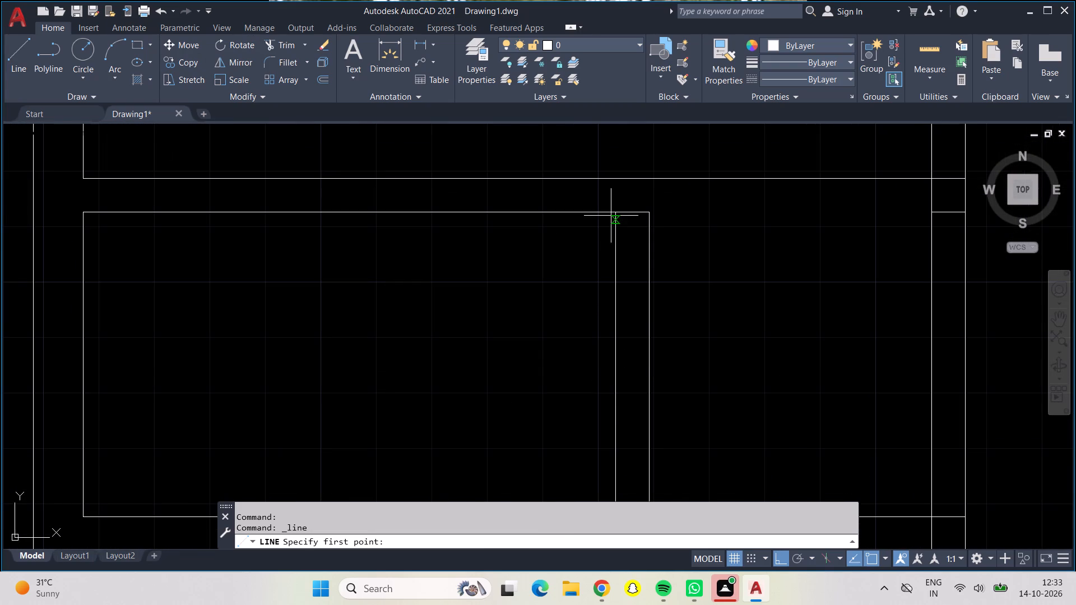
click(649, 210)
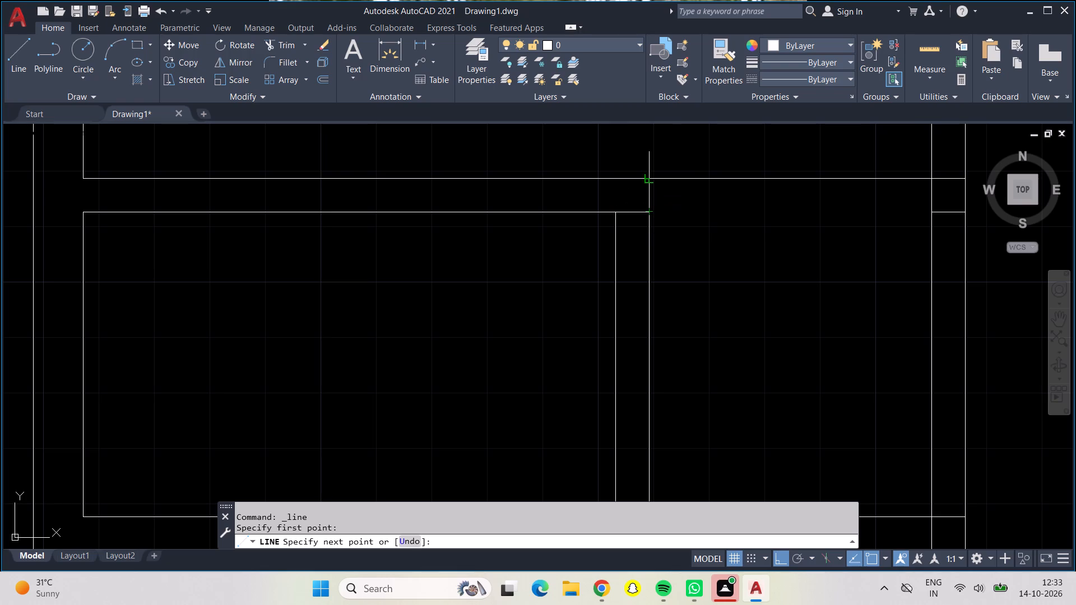
click(648, 178)
key(Return)
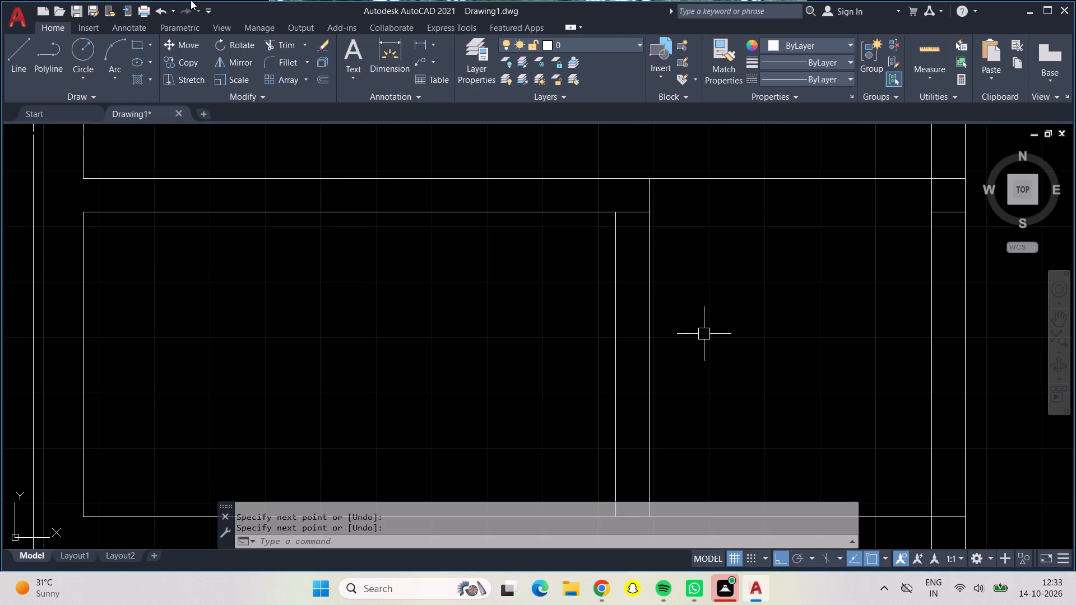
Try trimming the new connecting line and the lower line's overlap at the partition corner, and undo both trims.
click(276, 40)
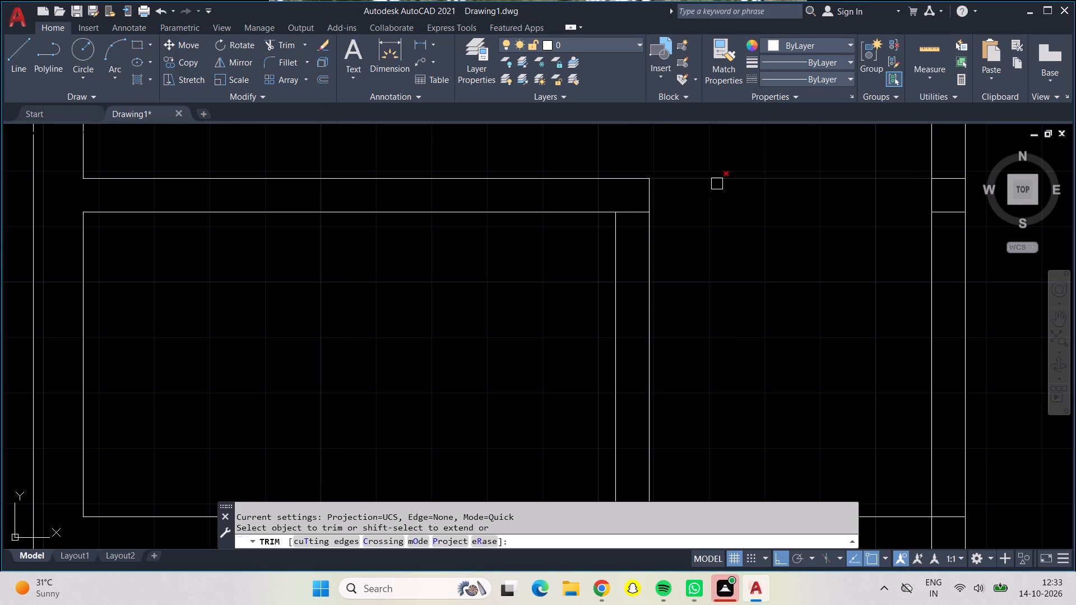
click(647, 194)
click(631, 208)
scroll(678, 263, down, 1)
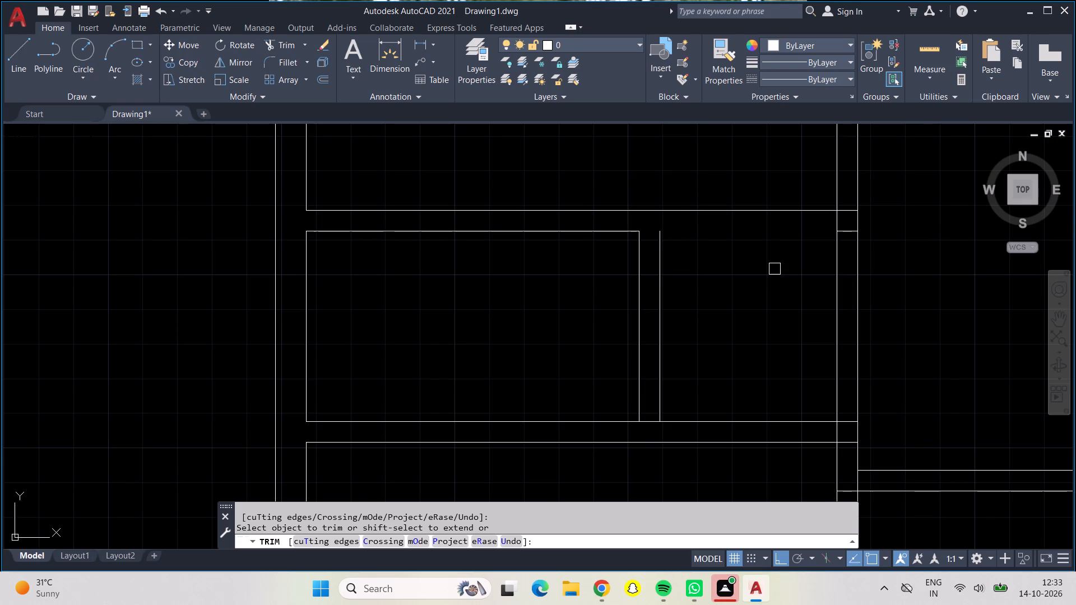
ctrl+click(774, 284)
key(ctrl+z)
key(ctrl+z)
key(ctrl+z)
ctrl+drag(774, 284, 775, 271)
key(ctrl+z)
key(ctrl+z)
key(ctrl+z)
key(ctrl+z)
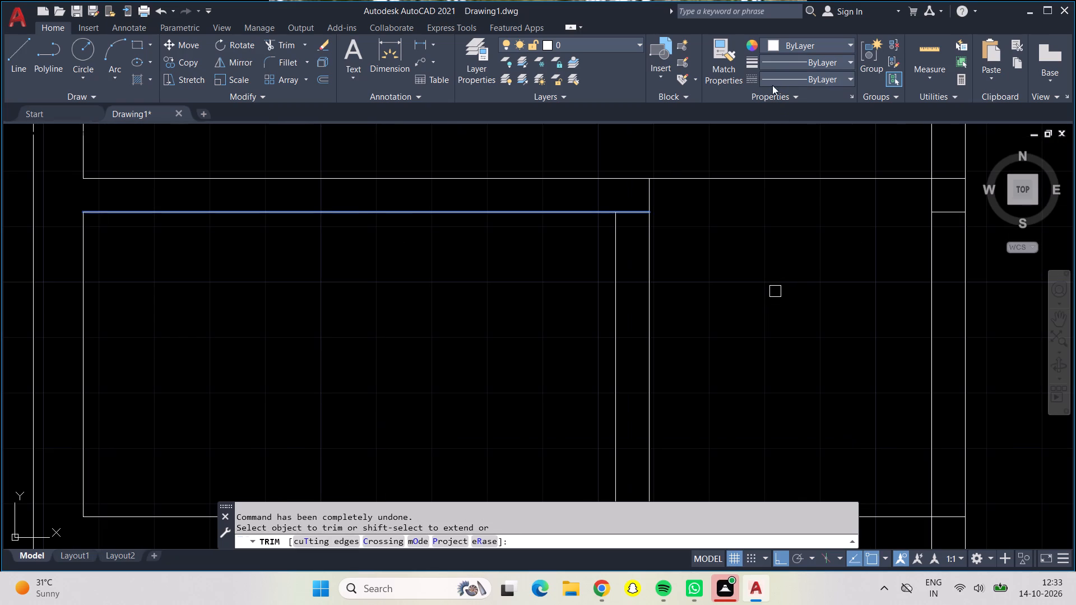
Trim the lower line's overlap at the partition corner and the upper line from that corner to the central partition.
click(632, 207)
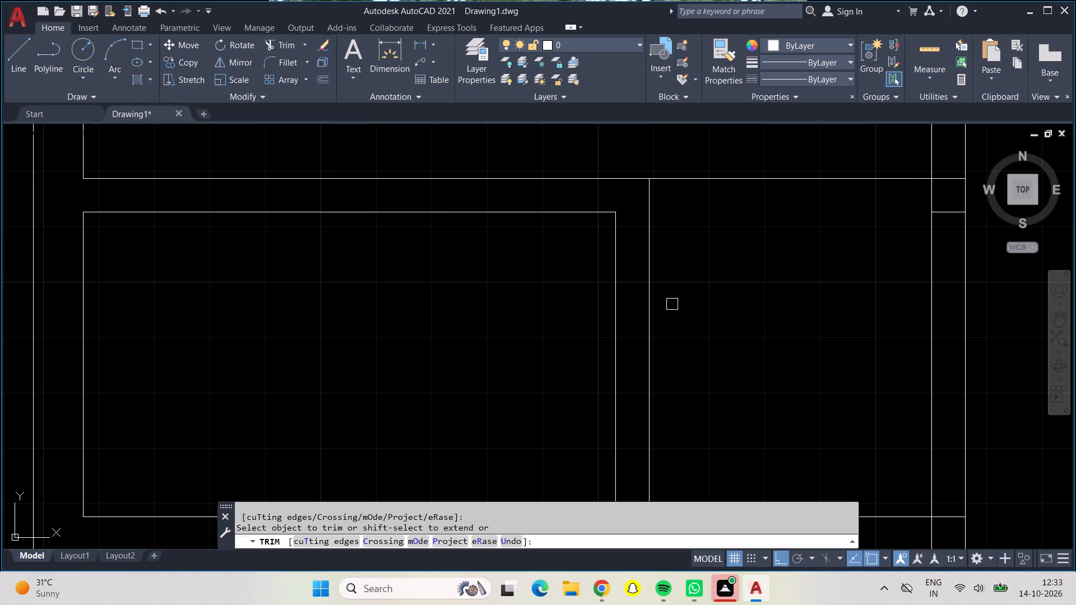
click(850, 180)
Remove the two leftover short horizontal segments inside the central partition, level with the upper horizontal partition.
click(943, 211)
click(947, 171)
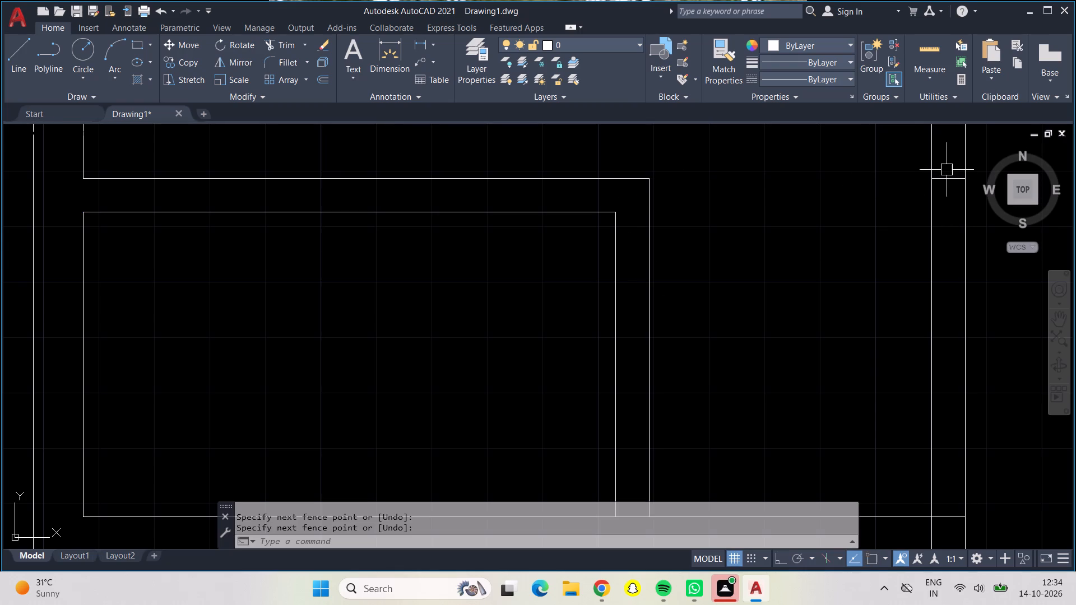
click(946, 173)
click(945, 176)
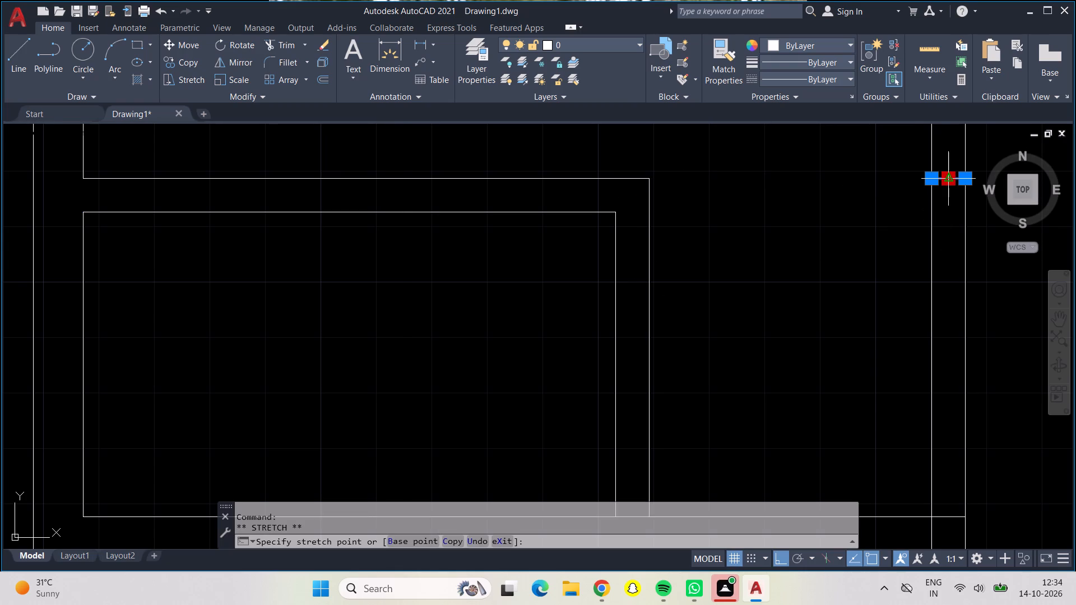
key(Delete)
key(Delete)
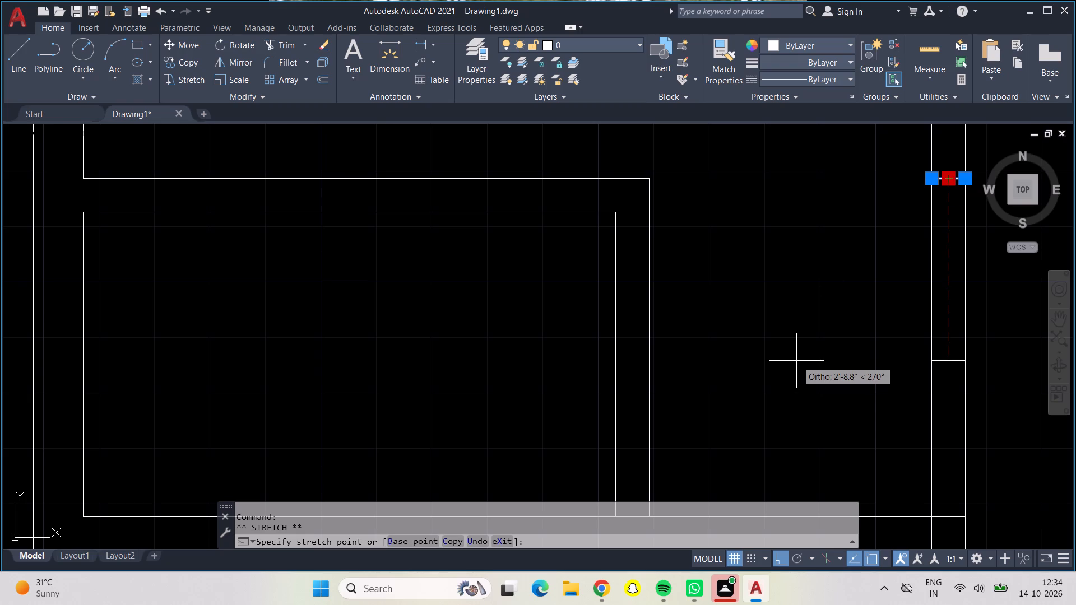
key(Delete)
key(Escape)
key(Delete)
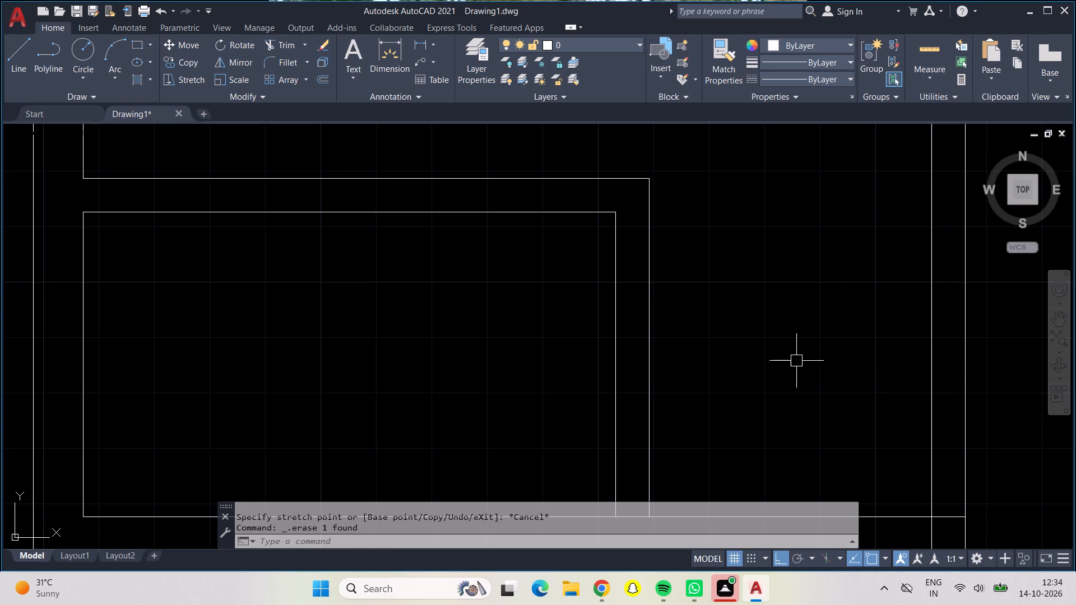
Measure the width and height of the large full-width room above the left room's partitions.
scroll(796, 361, down, 2)
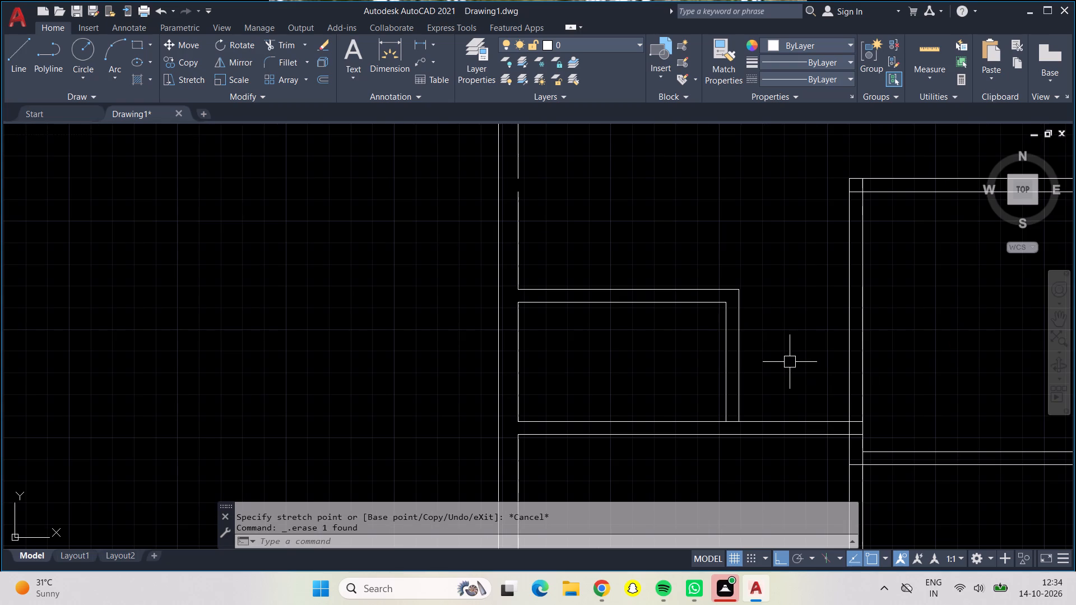
middle_drag(637, 247, 681, 448)
scroll(674, 398, down, 1)
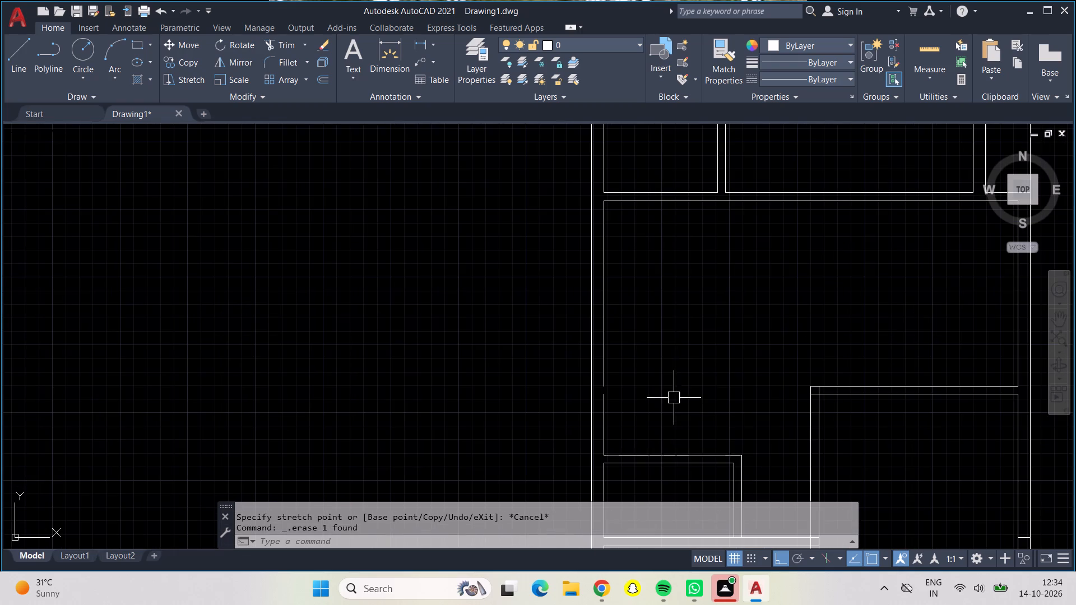
click(938, 52)
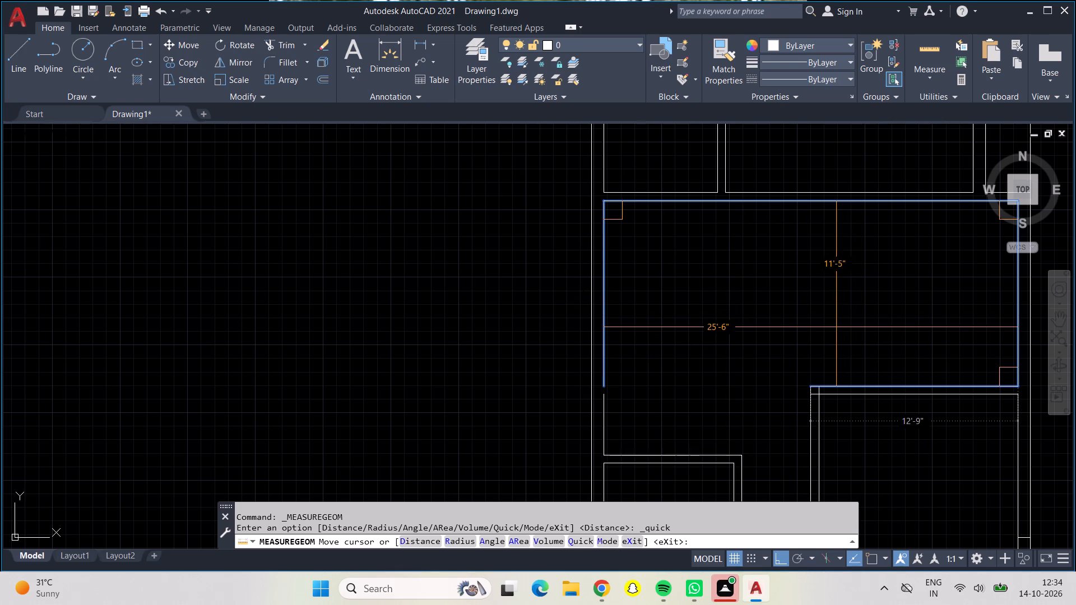
key(Return)
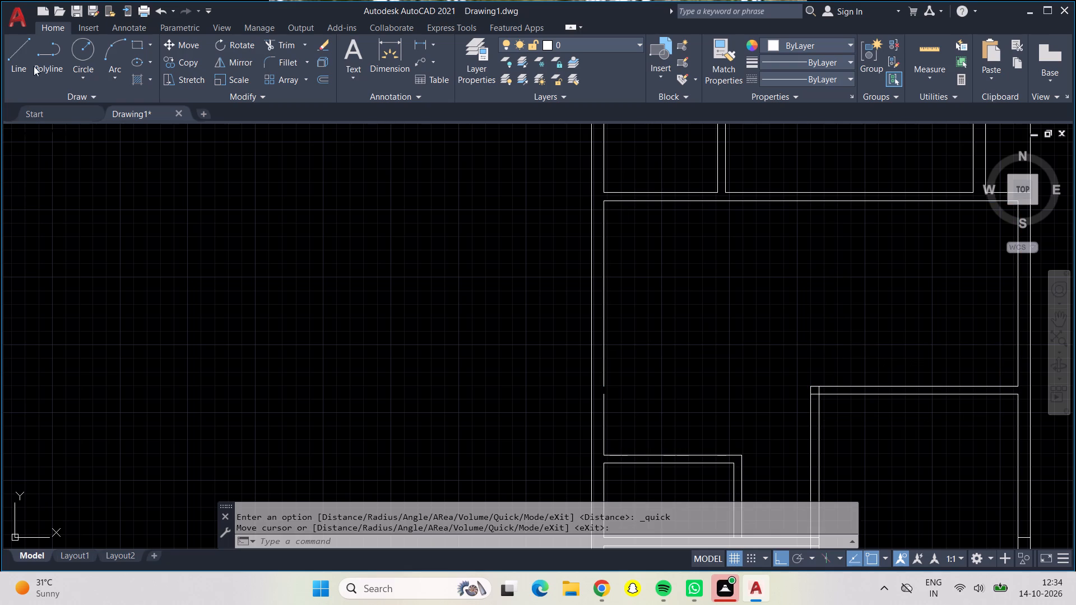
Close the gap in the left outer wall's inner line with a short vertical line between the two open ends.
click(267, 45)
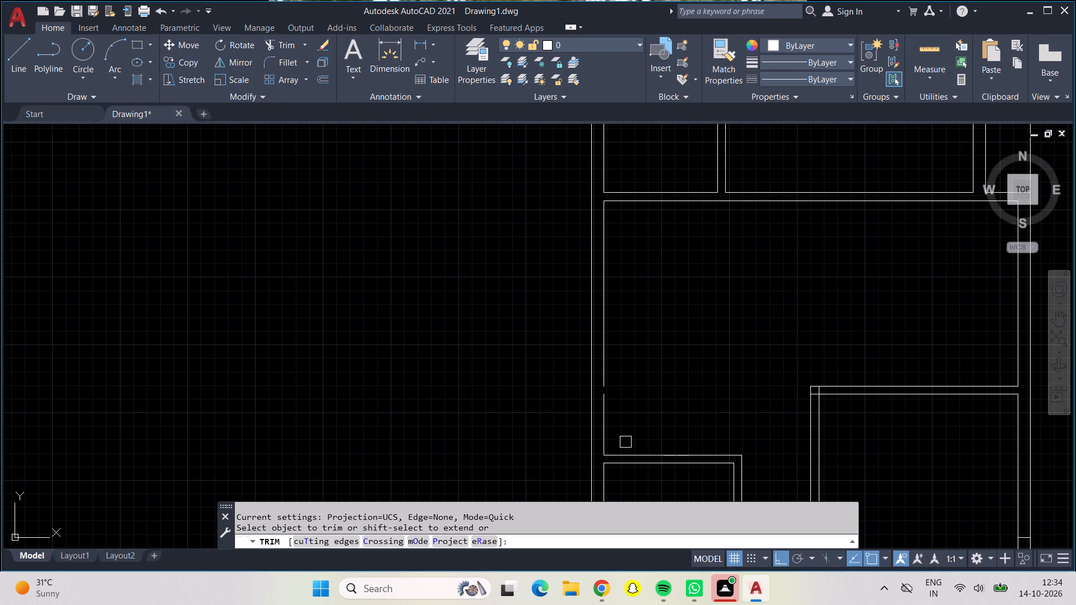
scroll(625, 445, up, 3)
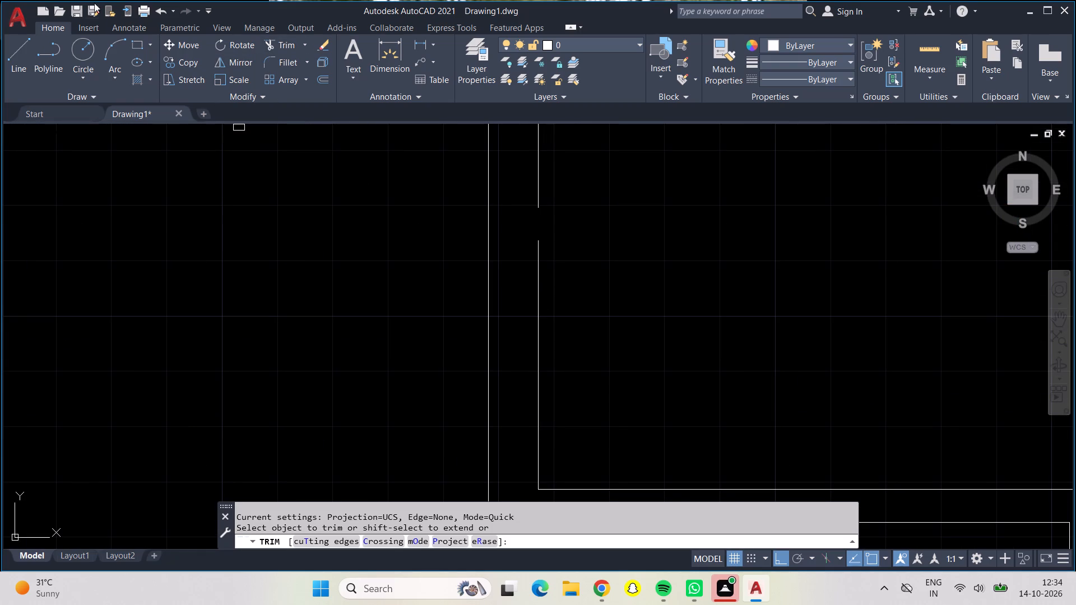
click(15, 58)
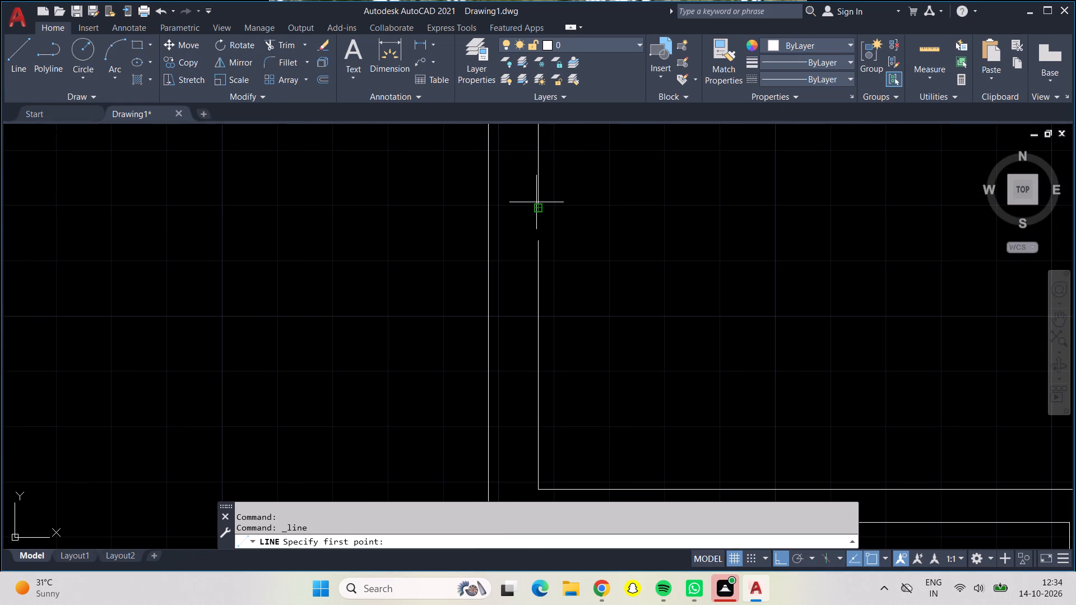
click(542, 206)
click(537, 240)
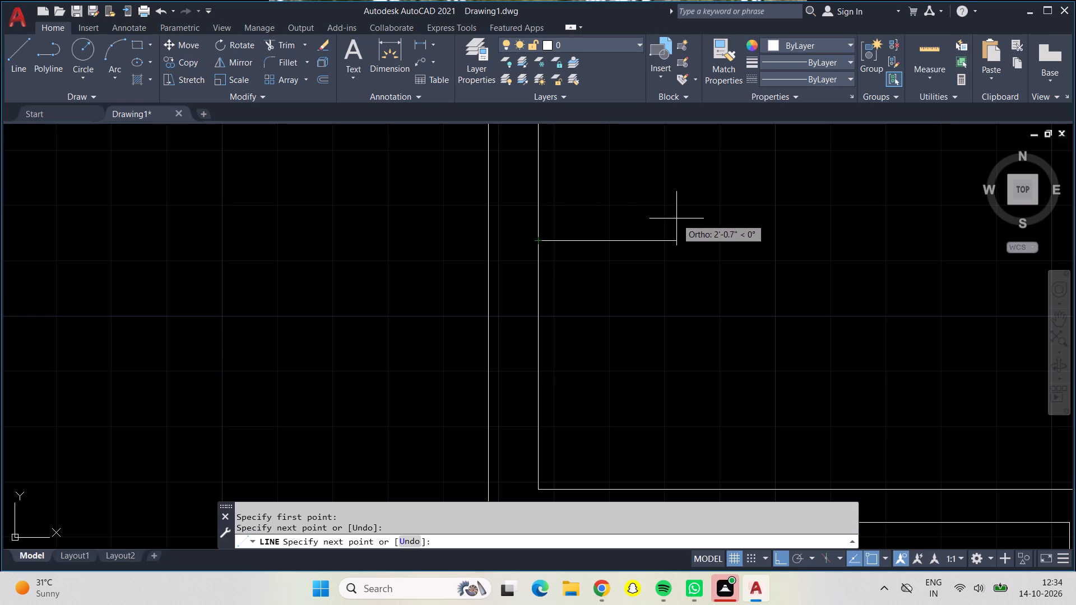
key(Return)
Measure the small left room and the horizontal wall between it and the large room below.
scroll(678, 218, down, 1)
scroll(679, 218, up, 1)
scroll(679, 218, down, 1)
scroll(688, 235, up, 1)
scroll(688, 235, down, 2)
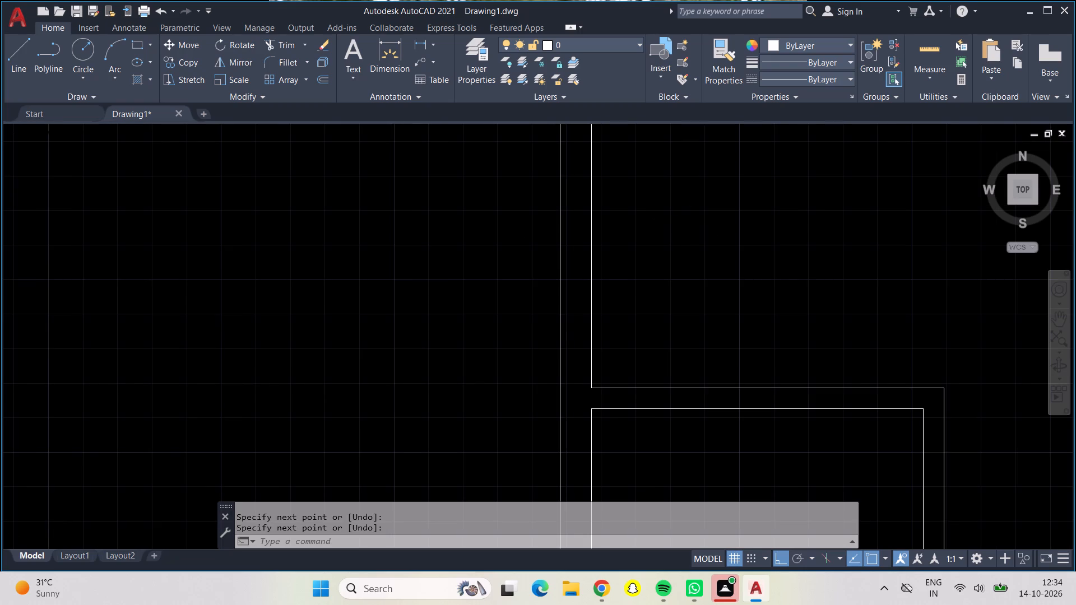
scroll(689, 236, down, 1)
scroll(689, 236, up, 1)
middle_drag(689, 236, 591, 320)
scroll(591, 320, down, 2)
middle_drag(611, 315, 591, 323)
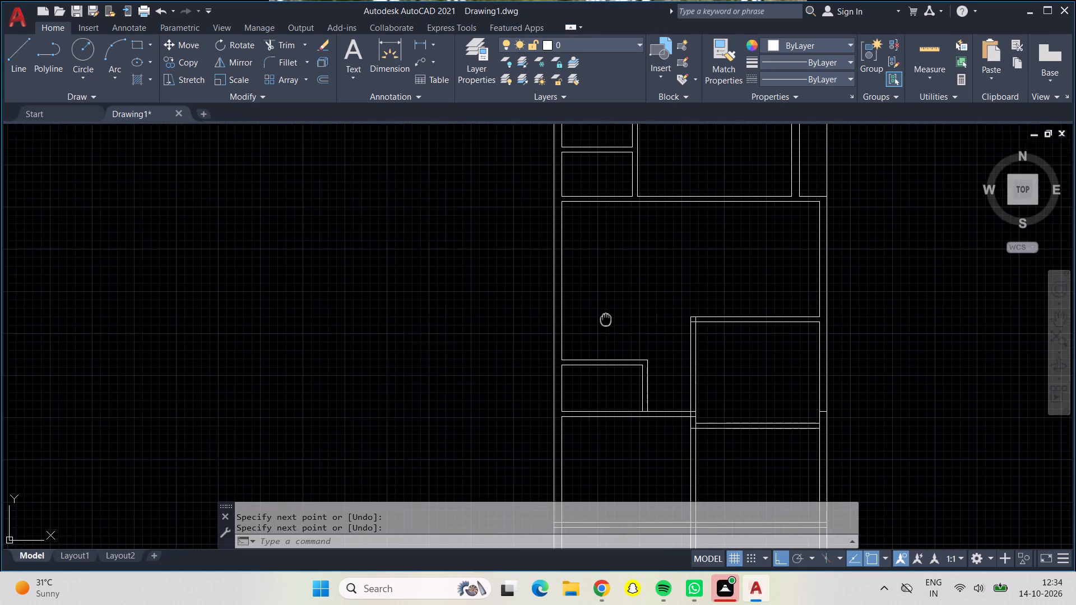
middle_drag(591, 323, 526, 332)
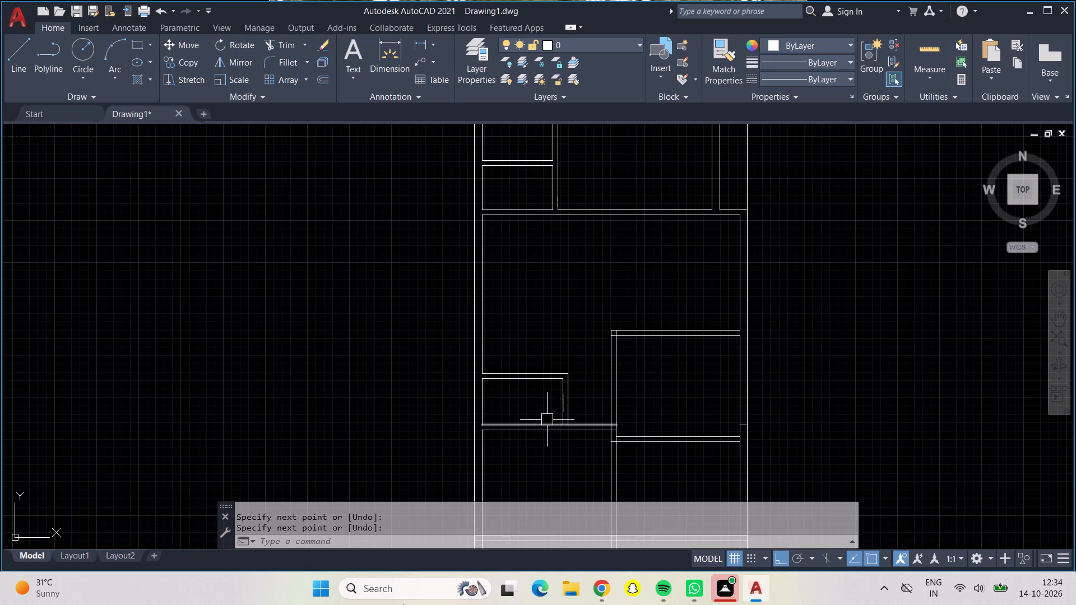
click(944, 58)
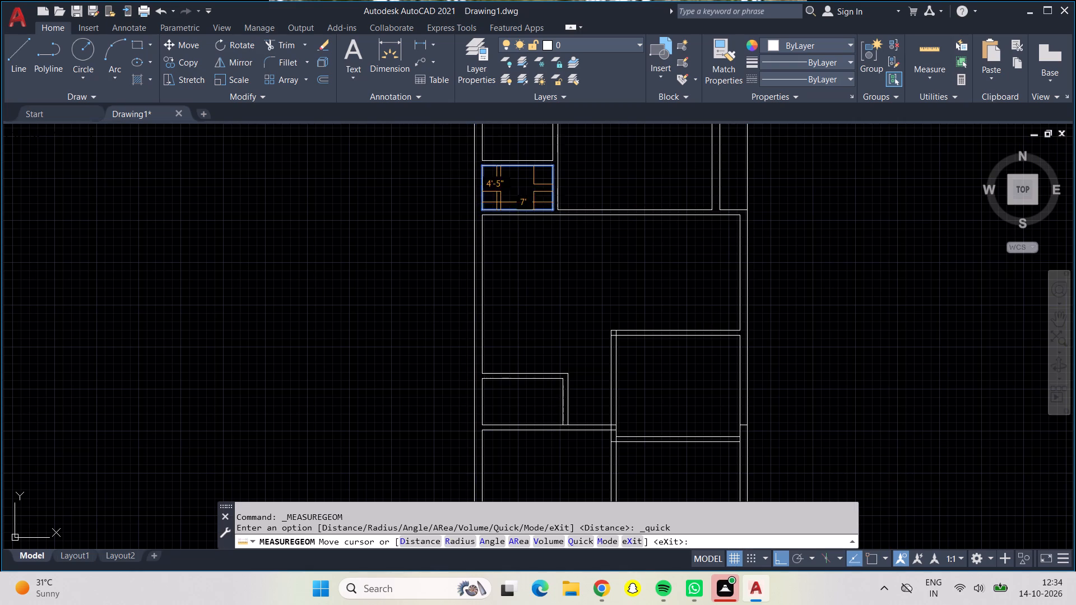
scroll(501, 184, up, 3)
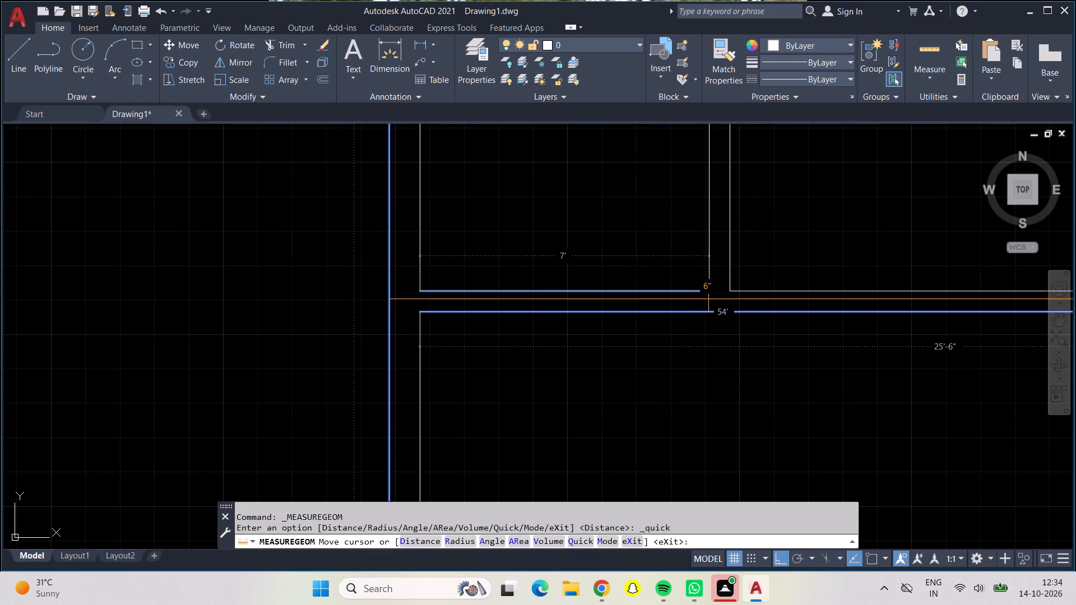
key(Return)
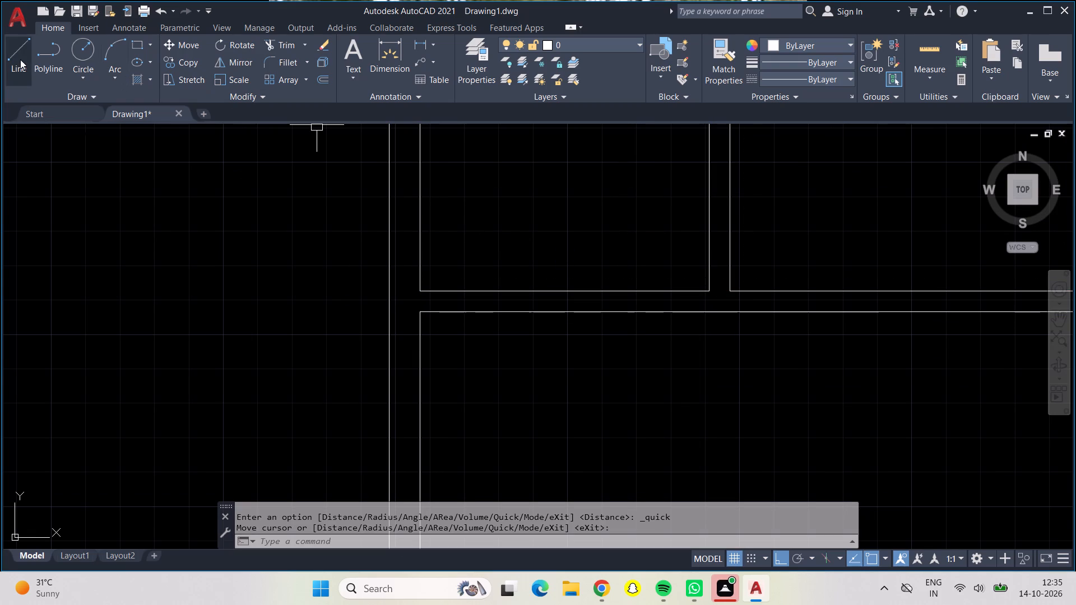
Draw a short vertical line from the small room's lower-right inner corner down across the horizontal wall into the large room.
click(20, 59)
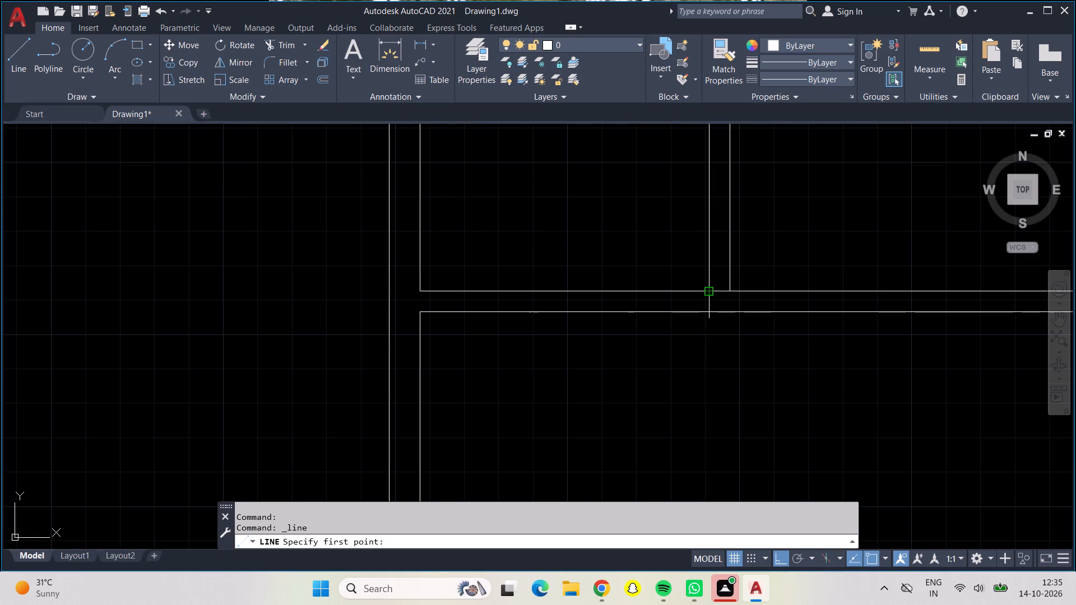
click(708, 289)
click(707, 338)
key(Return)
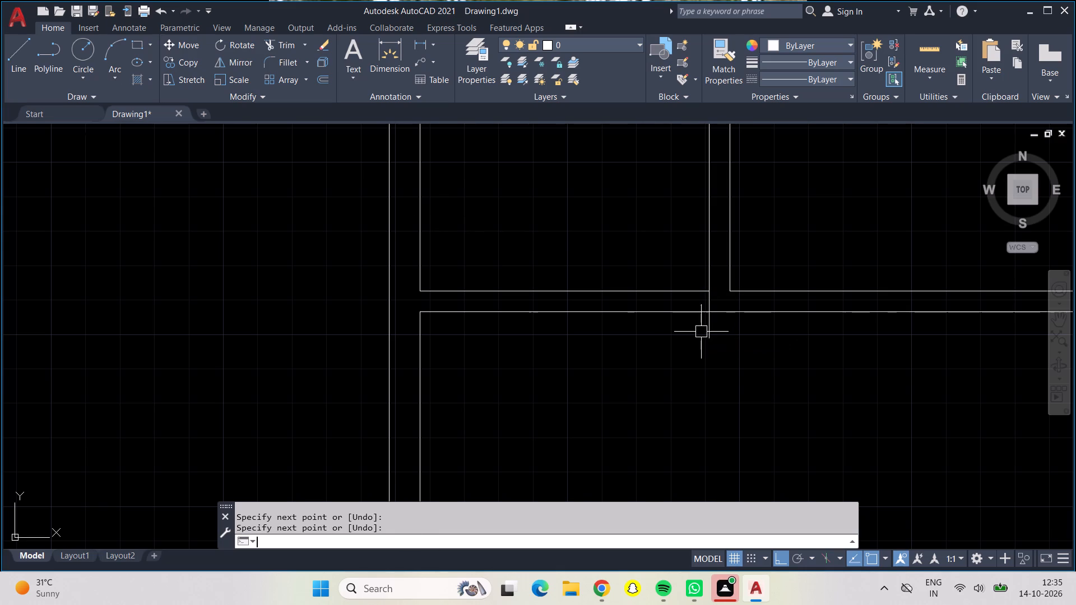
Offset the large room's top wall line 3' downward and the lower-left small room's upper wall line 3' upward.
scroll(713, 359, down, 1)
middle_drag(723, 399, 711, 349)
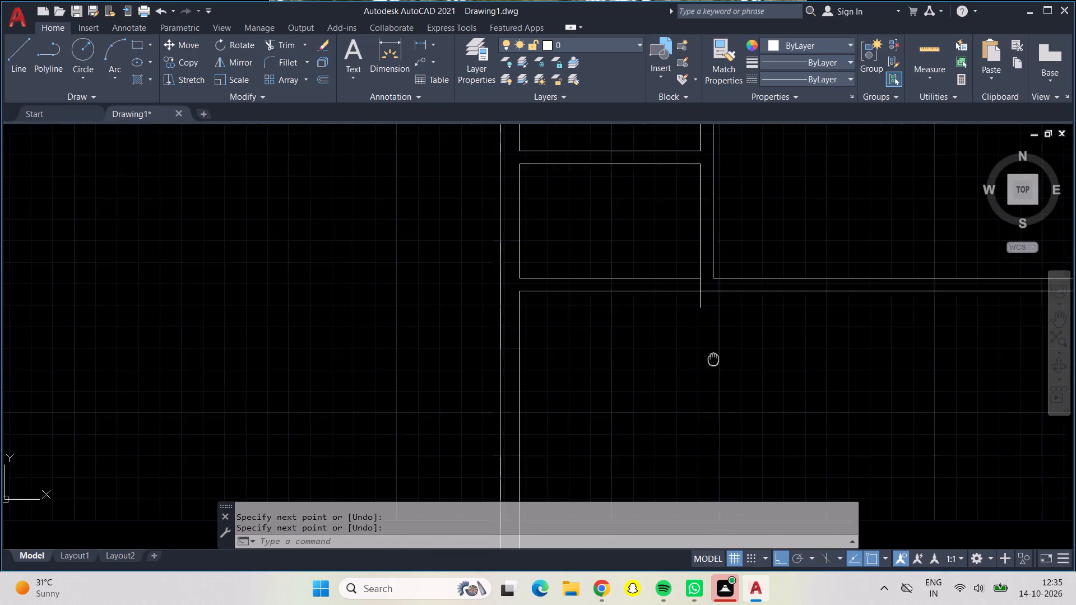
middle_drag(711, 349, 681, 248)
scroll(669, 283, down, 1)
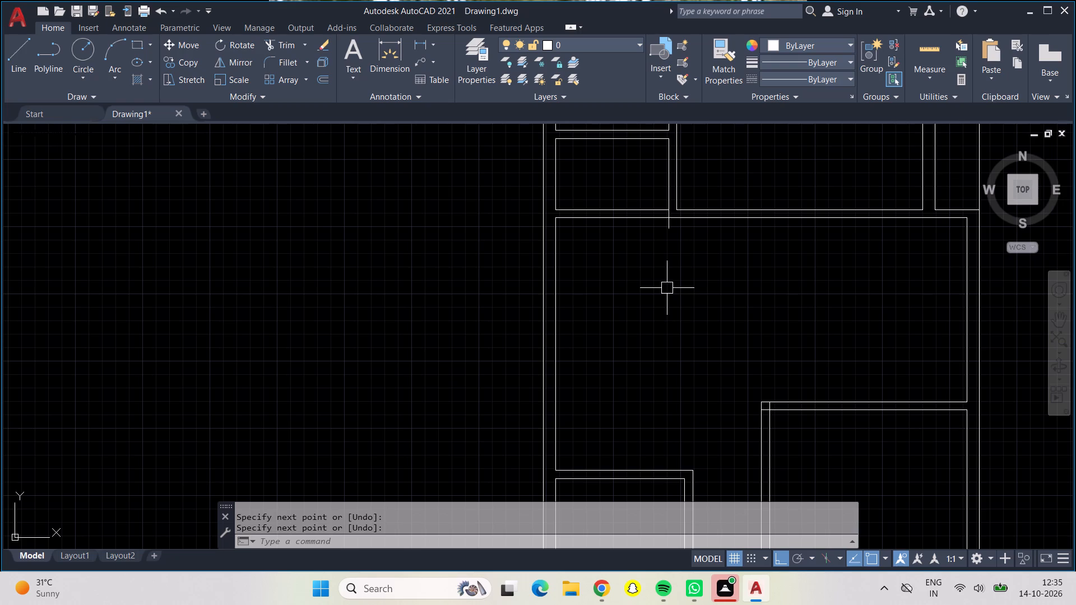
key(Escape)
key(o)
key(Return)
text(3')
key(Return)
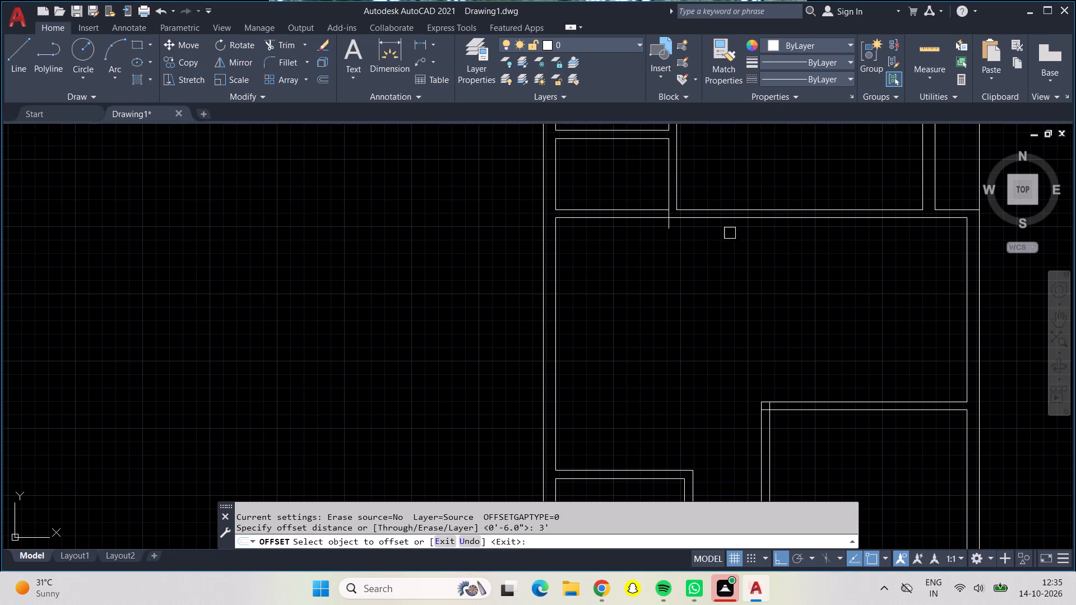
click(734, 220)
click(746, 288)
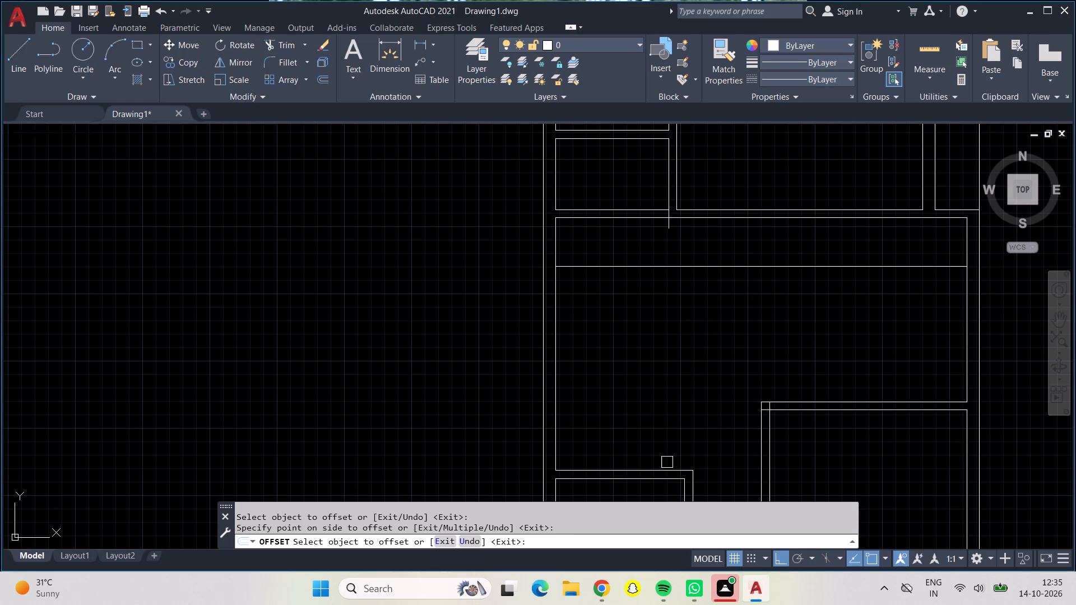
click(664, 467)
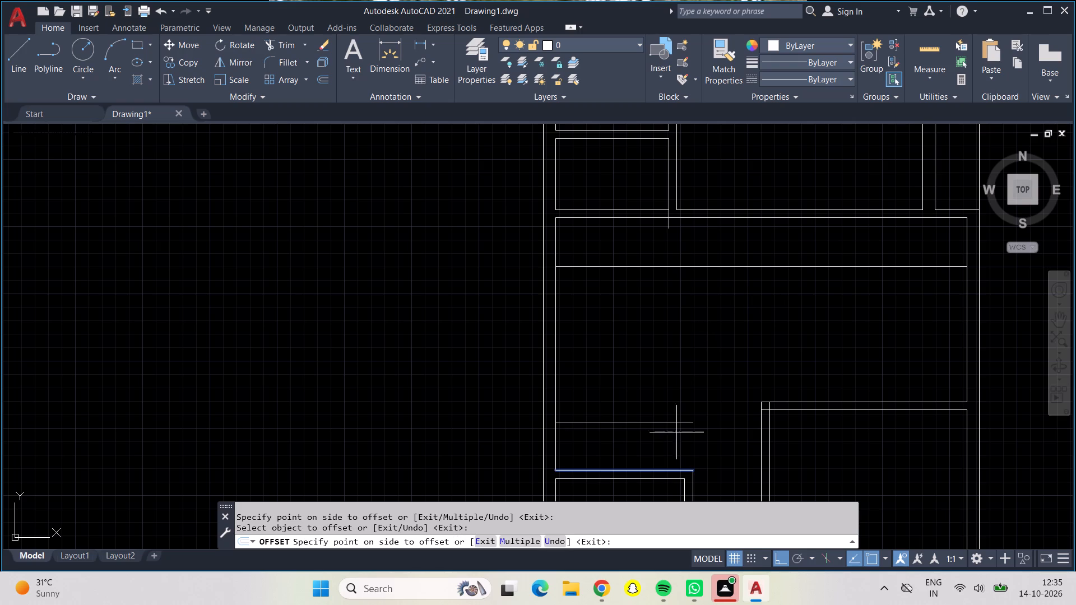
click(675, 395)
Offset all three segments of the large room's left inner wall line 3' into the room.
click(557, 358)
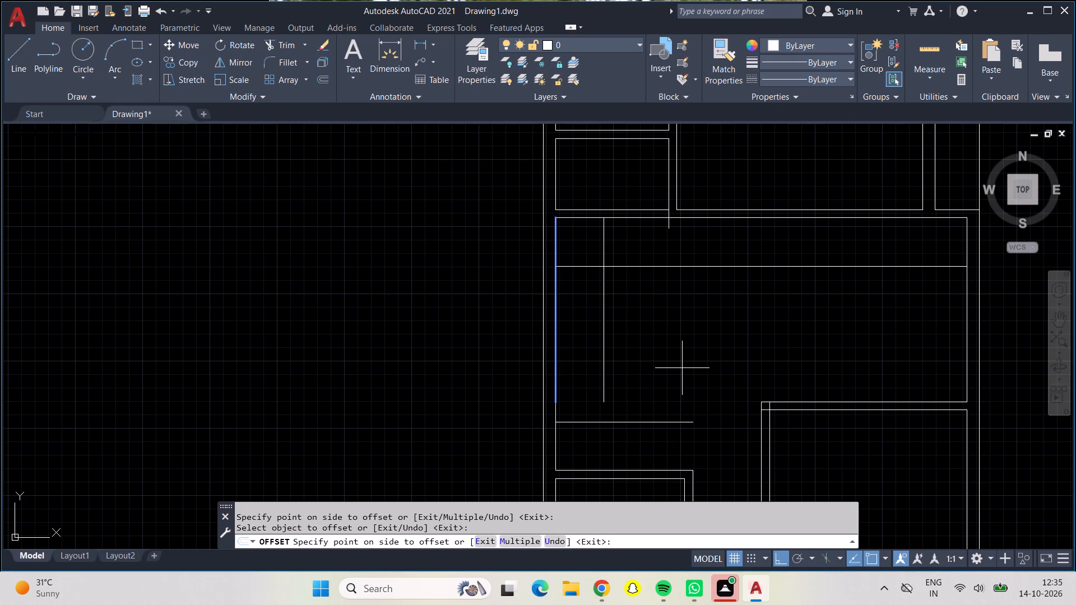
click(682, 368)
click(559, 403)
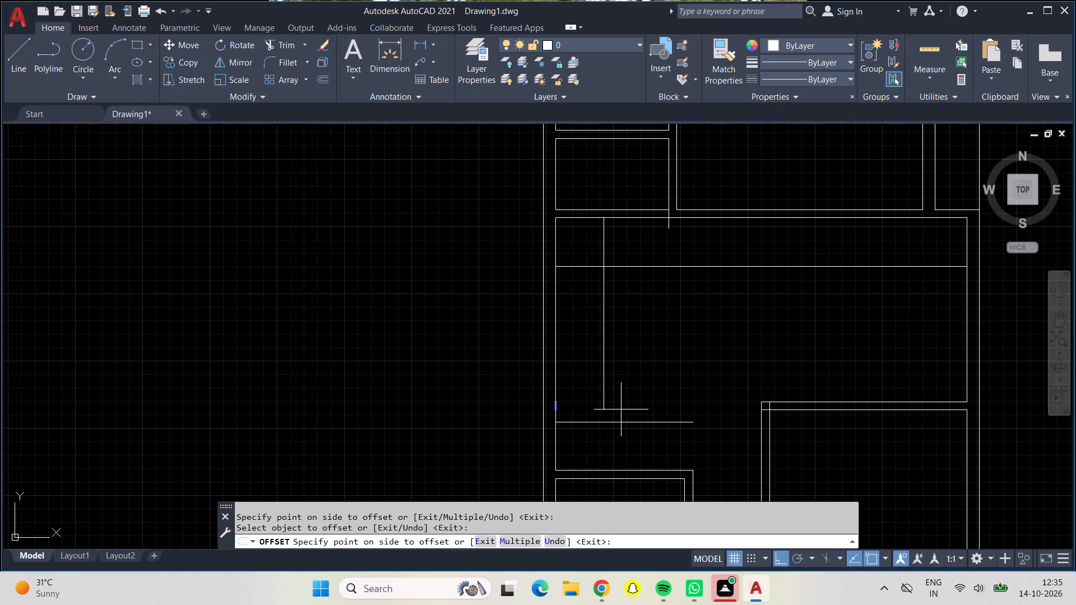
click(621, 409)
click(556, 439)
click(612, 446)
scroll(578, 397, up, 1)
scroll(579, 397, down, 1)
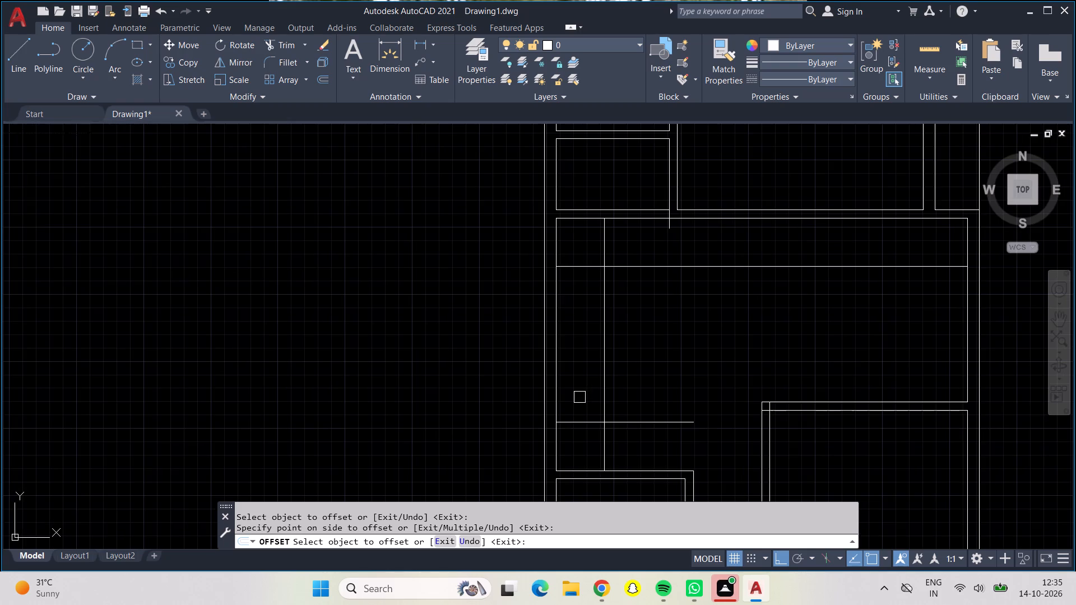
middle_drag(579, 397, 578, 321)
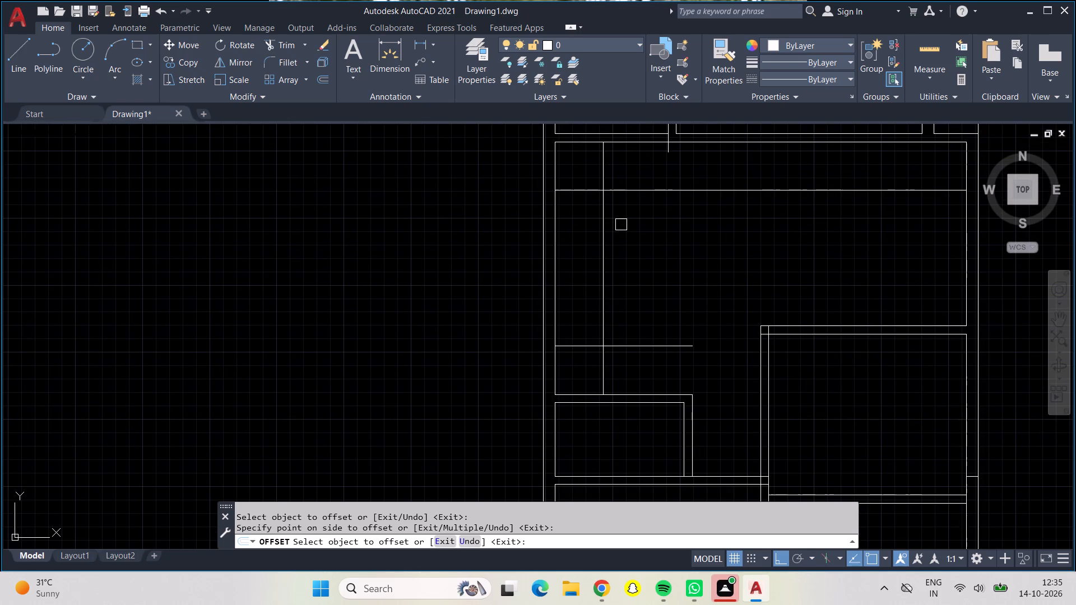
key(Escape)
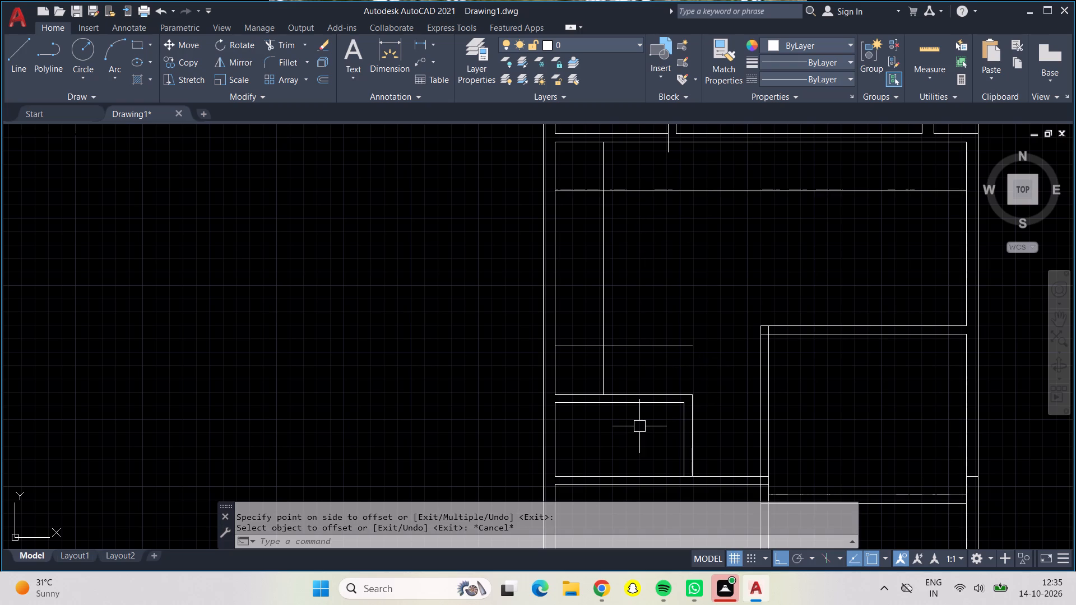
Draw a vertical line from the lower end of the short stub down to the lower-left small room's upper wall line.
click(23, 73)
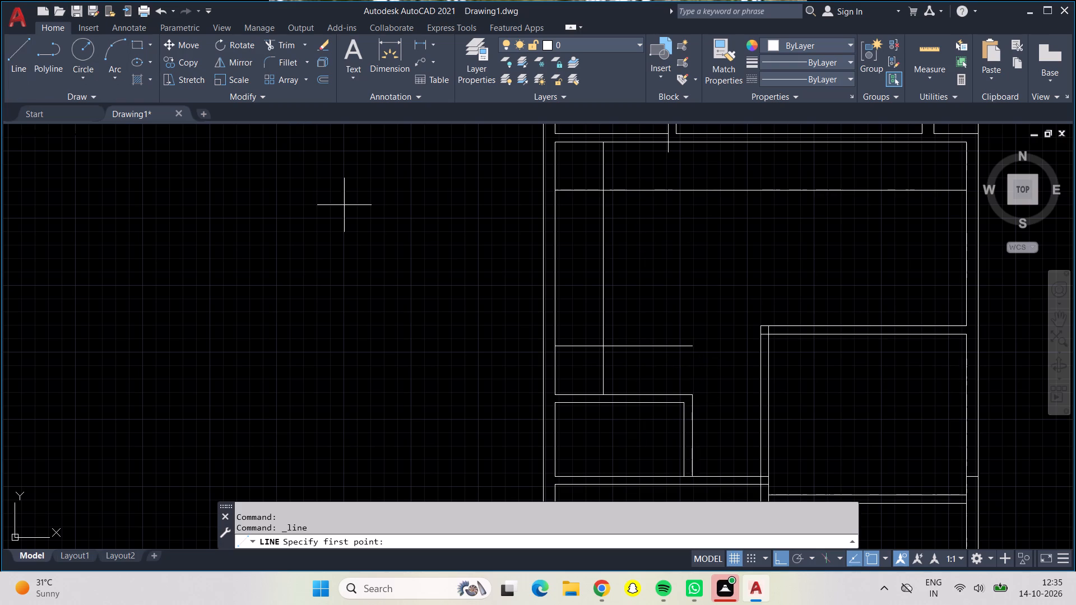
click(671, 150)
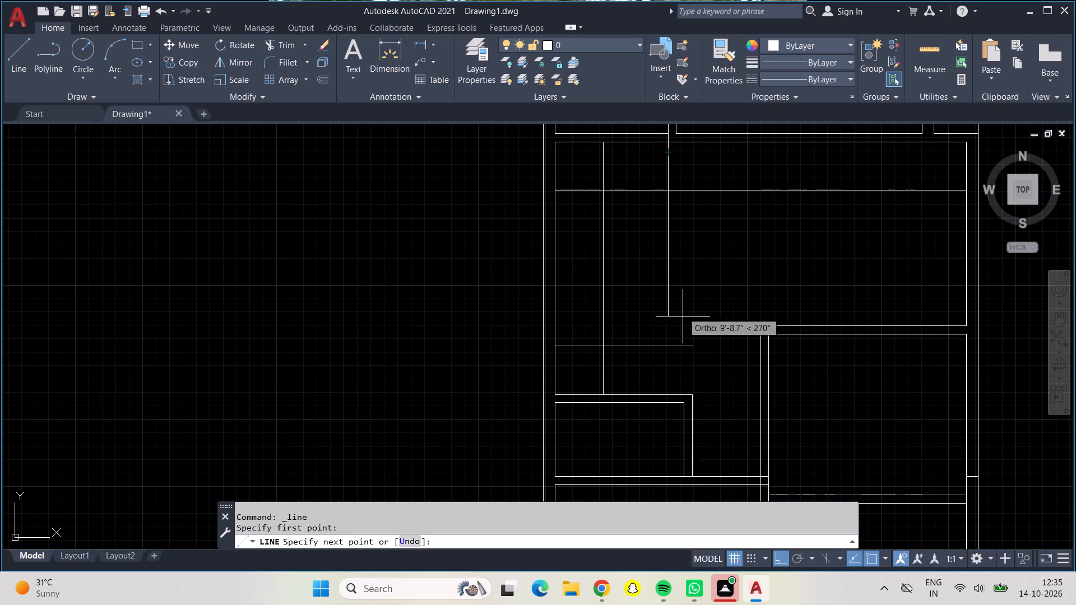
click(670, 391)
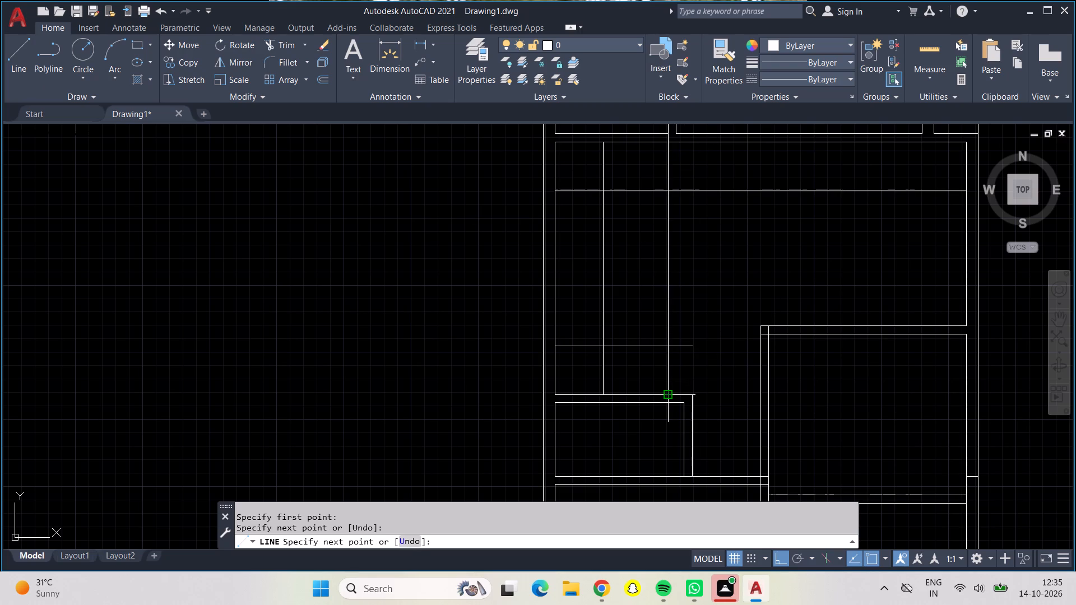
key(Return)
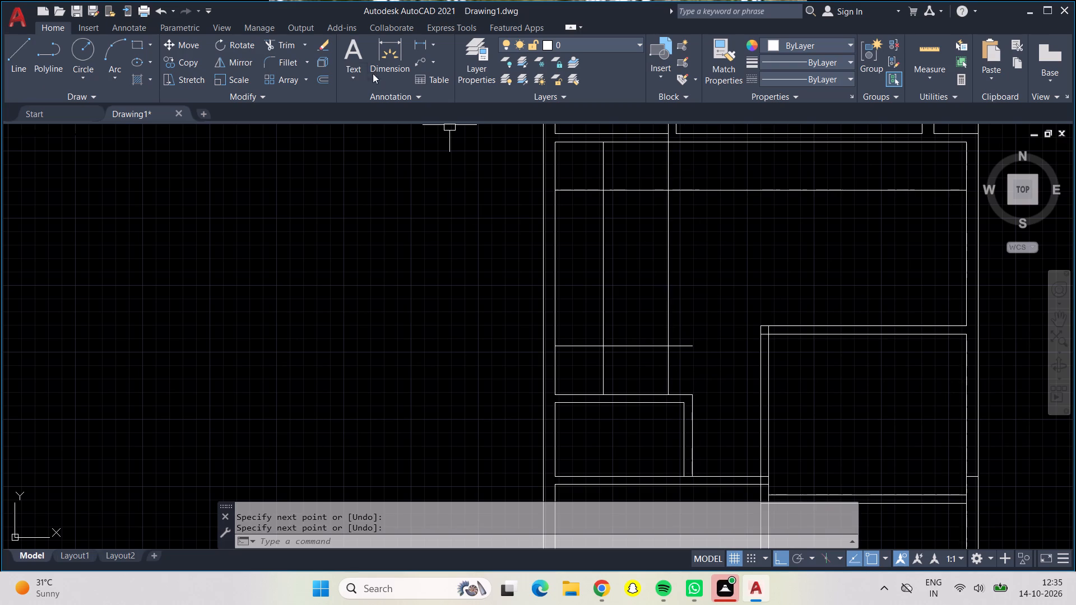
Trim the upper and lower 3' horizontal offset lines where they extend right of the new long vertical line.
click(290, 43)
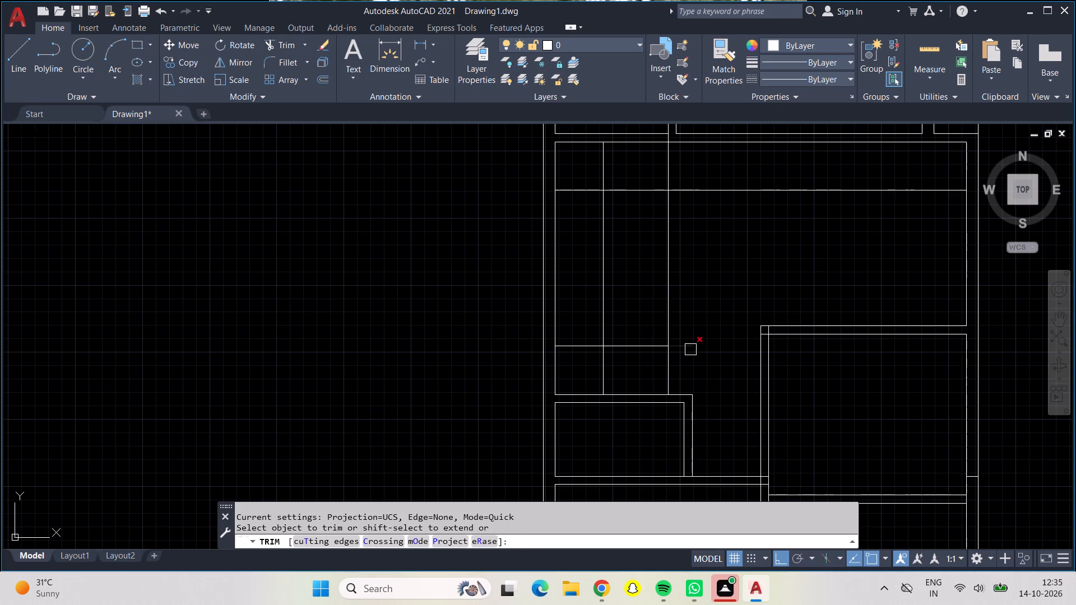
drag(690, 350, 685, 347)
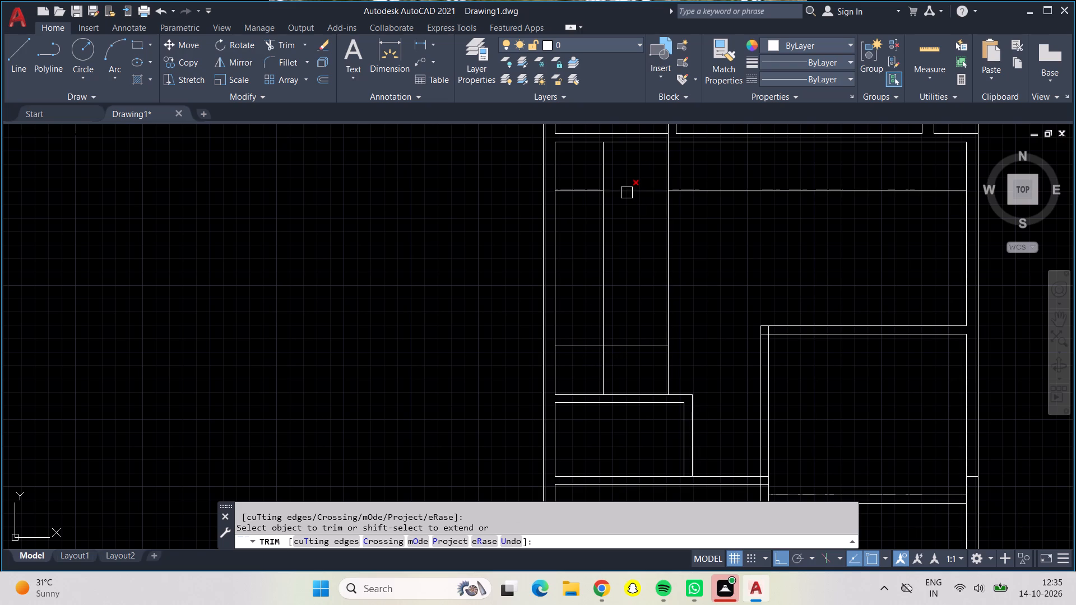
click(691, 191)
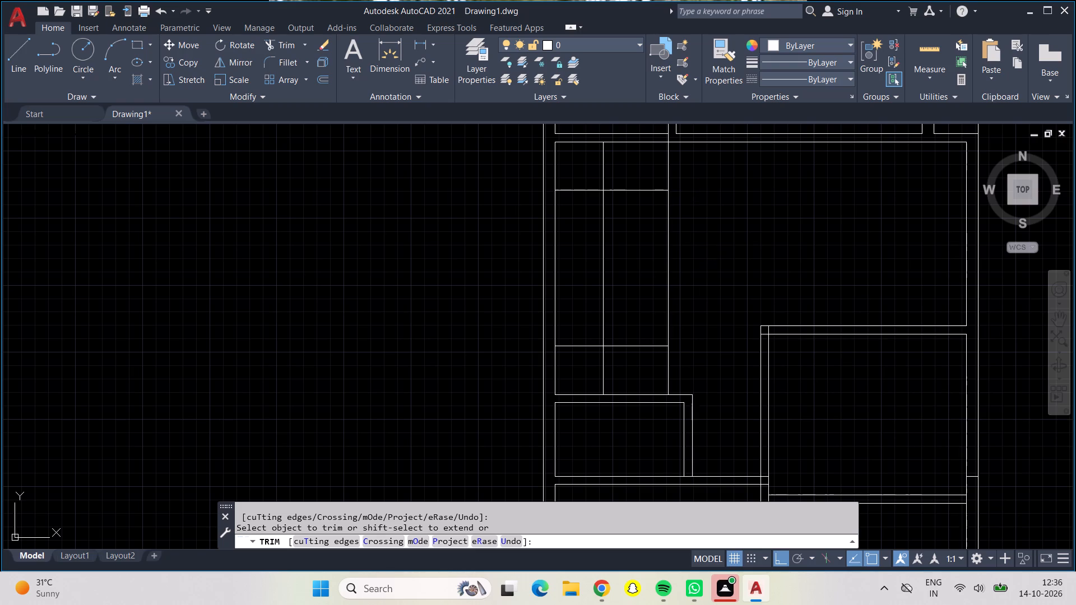
key(Escape)
Offset the long vertical line in the upper 3' strip to the right four times at 9" spacing.
key(o)
key(Return)
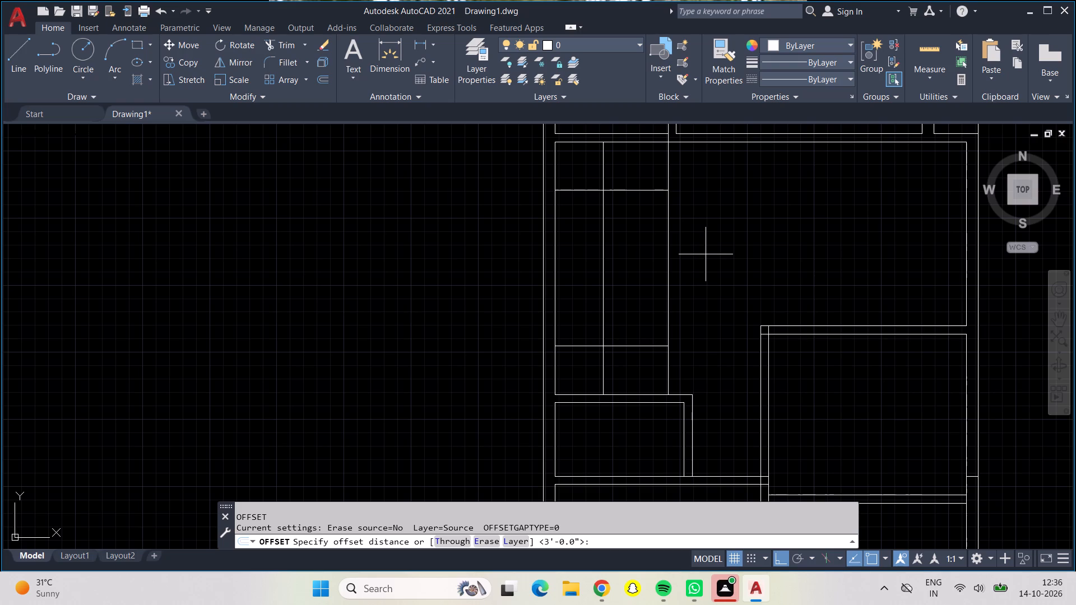
key(9)
key(shift+quotedbl)
key(Return)
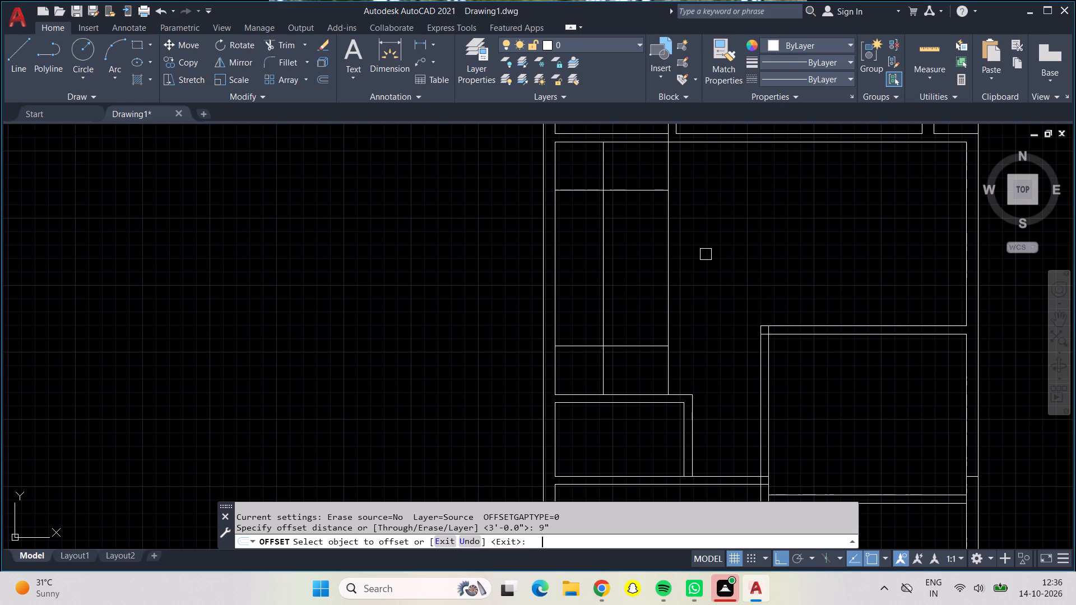
drag(601, 163, 606, 165)
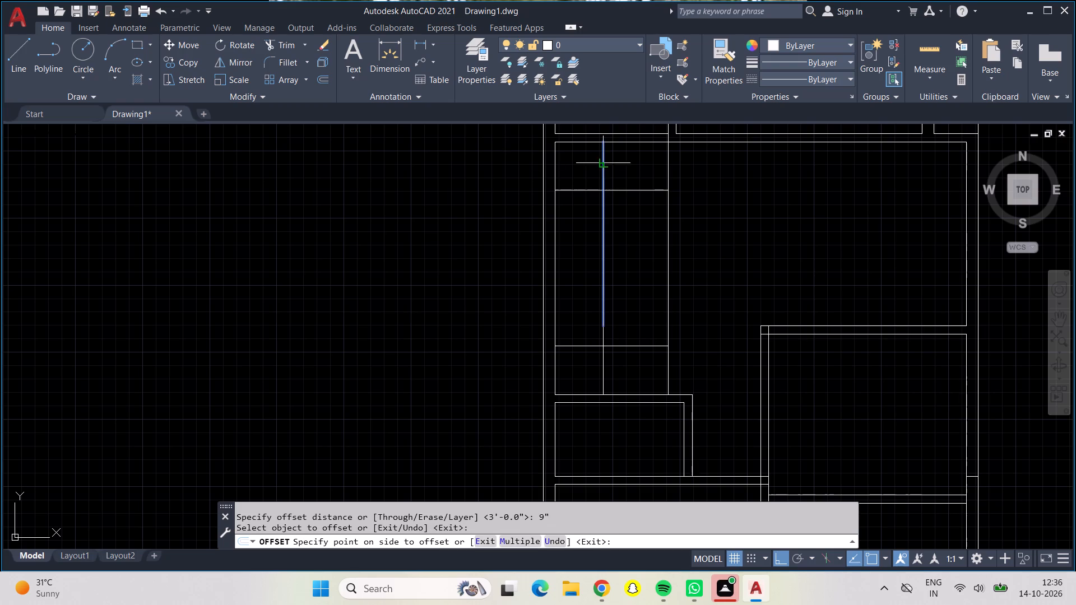
drag(606, 165, 606, 165)
click(628, 179)
click(620, 174)
click(639, 182)
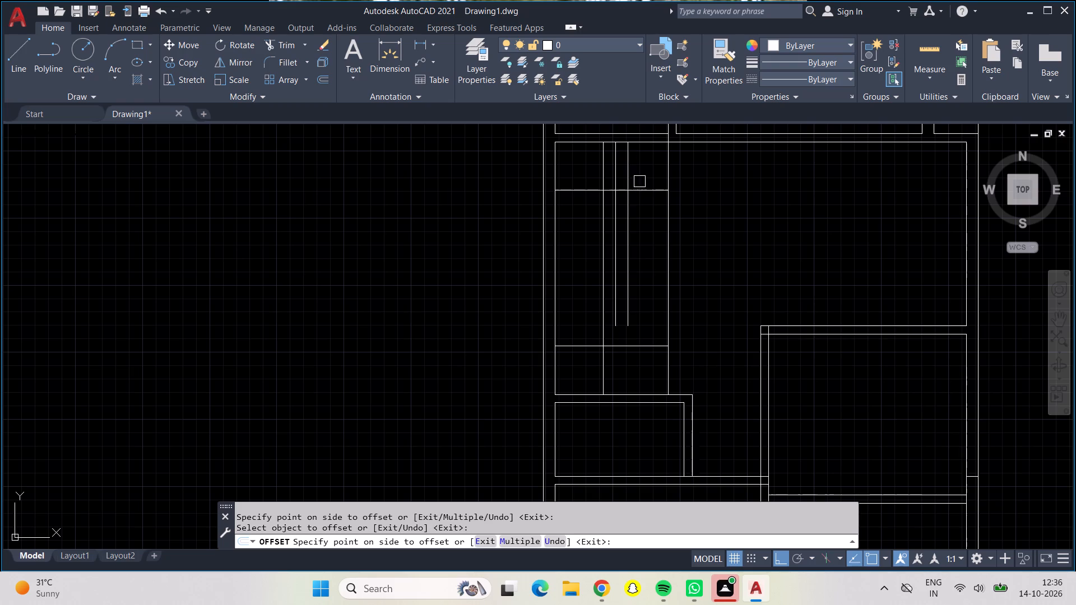
drag(627, 178, 640, 182)
click(637, 172)
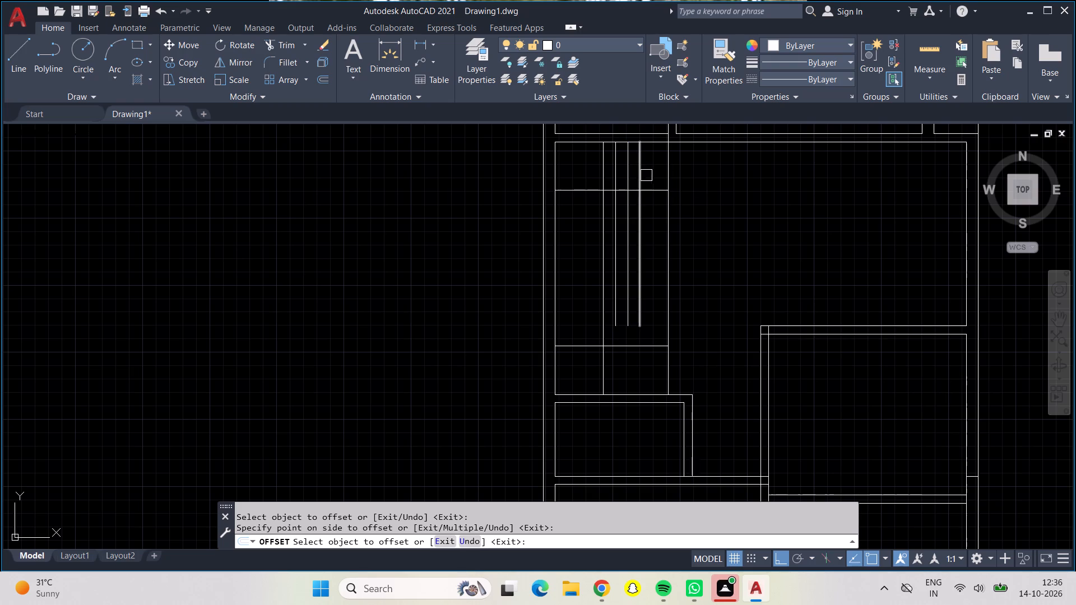
click(642, 174)
click(659, 182)
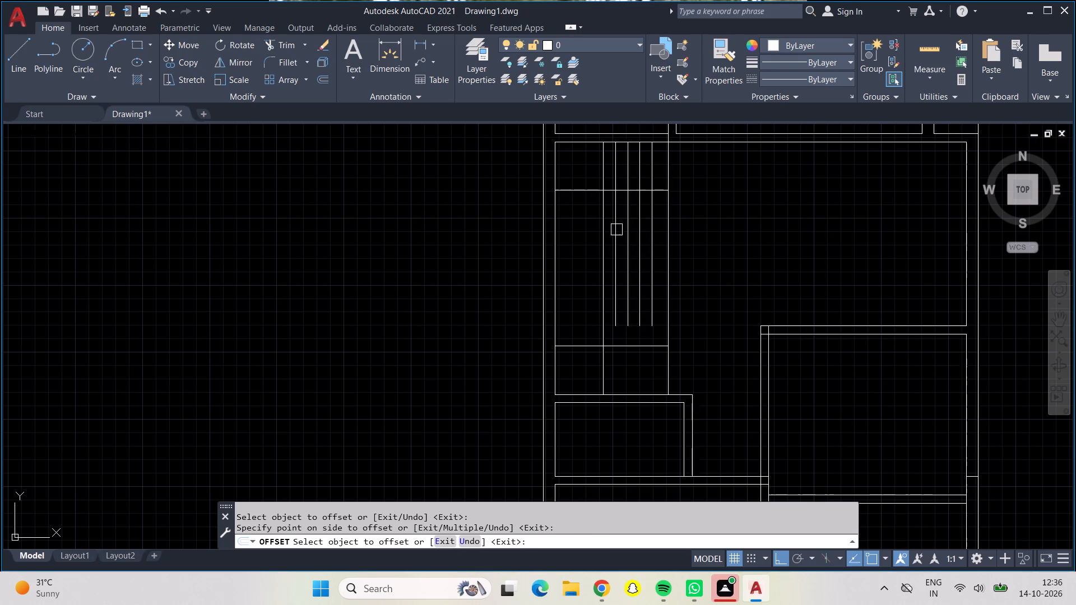
Offset the upper 3' strip's lower line downward at 9" spacing twelve times, stopping just above the lower 3' strip.
click(567, 193)
click(579, 230)
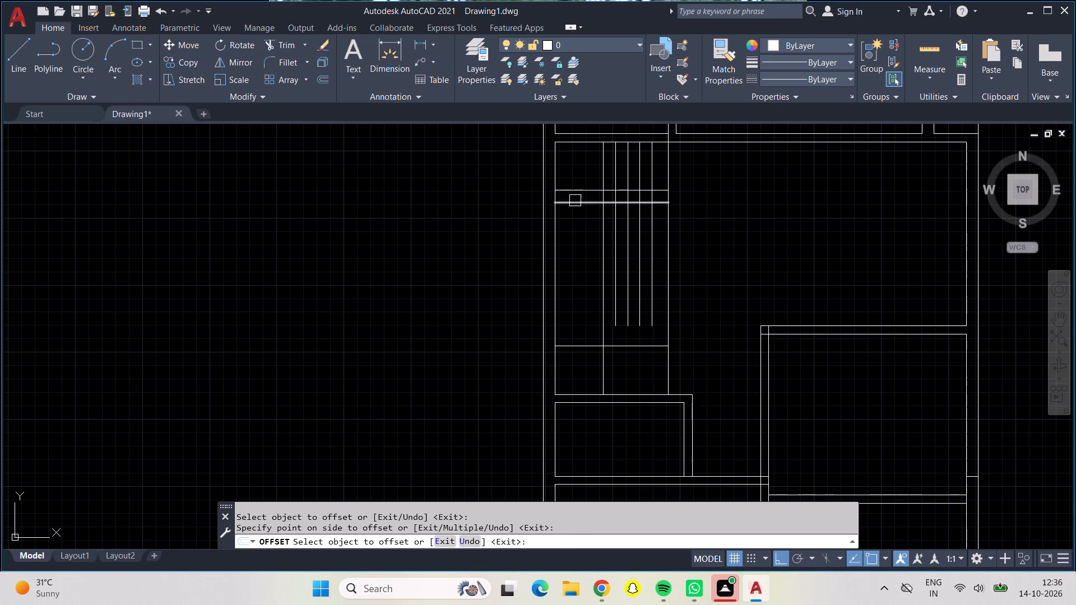
click(576, 201)
click(587, 239)
click(572, 217)
click(578, 251)
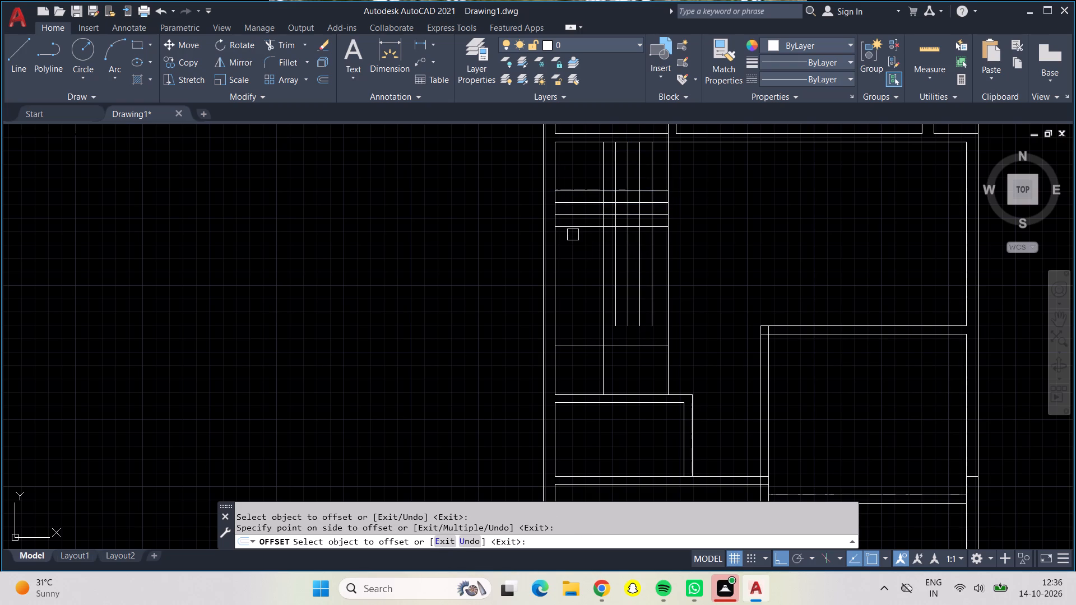
click(579, 224)
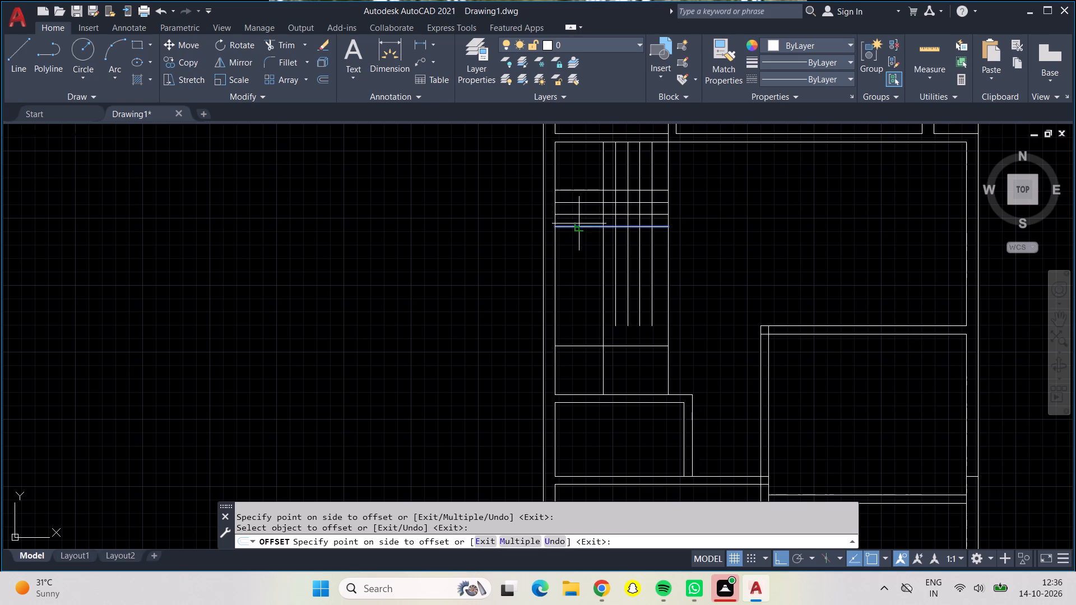
click(581, 245)
click(578, 239)
click(584, 267)
click(568, 250)
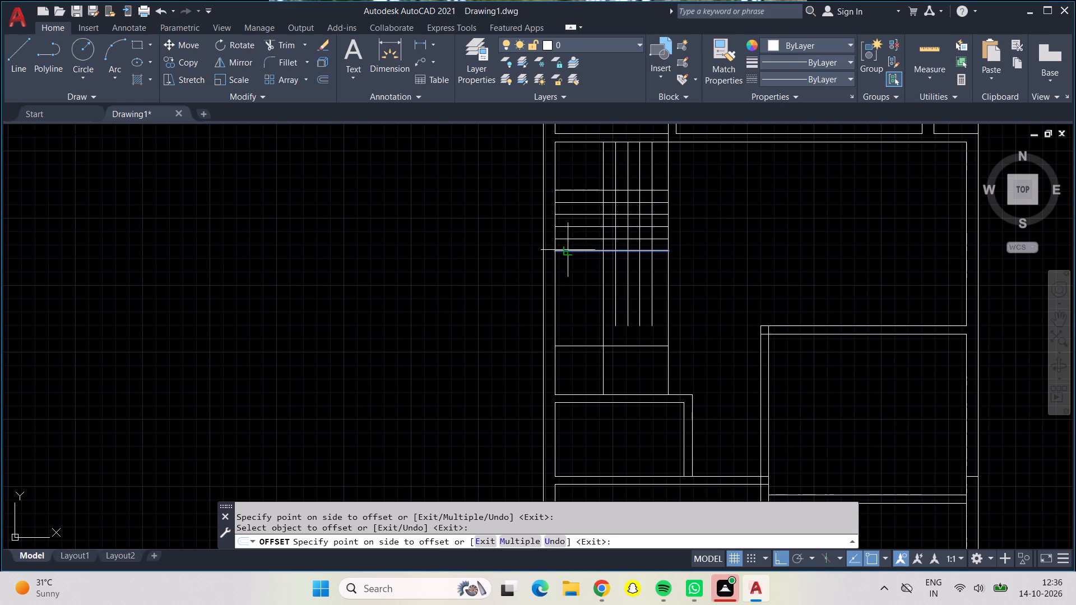
click(574, 285)
click(571, 259)
click(574, 306)
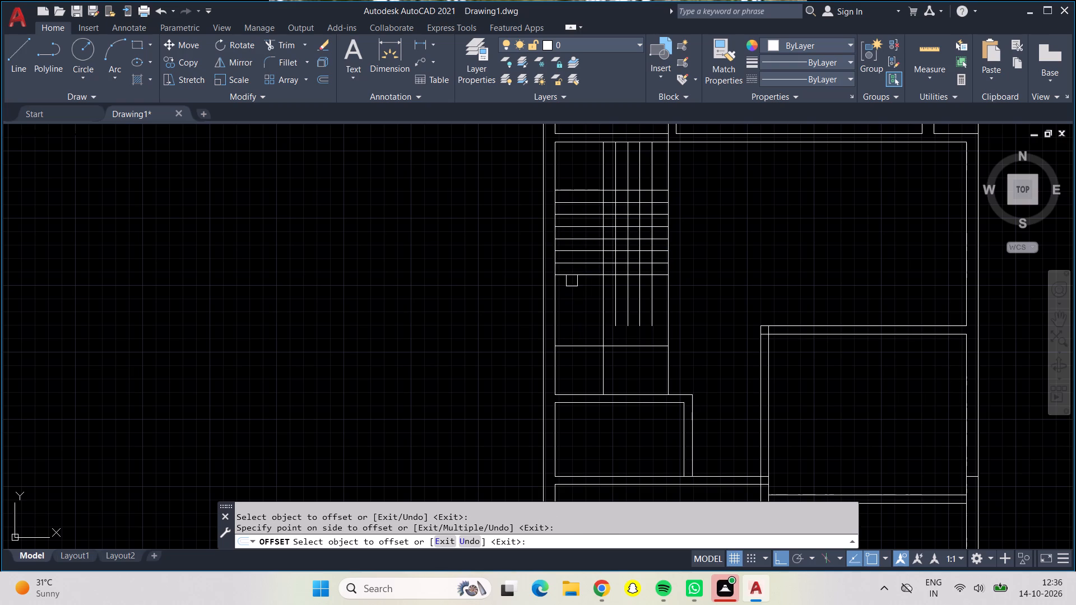
click(573, 280)
click(573, 309)
click(569, 287)
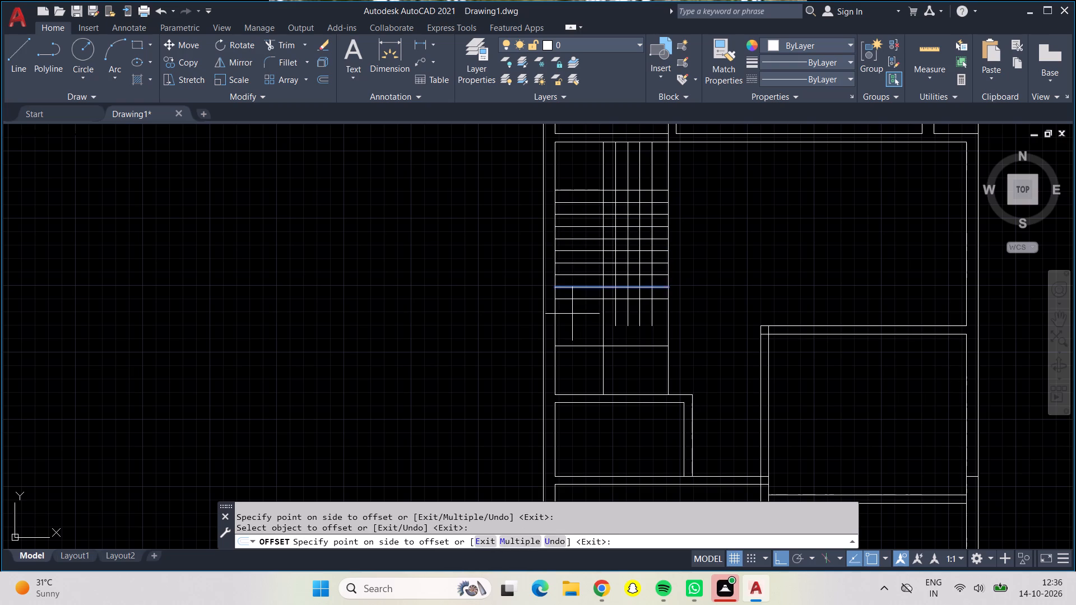
click(572, 322)
drag(569, 298, 572, 304)
click(577, 324)
click(573, 315)
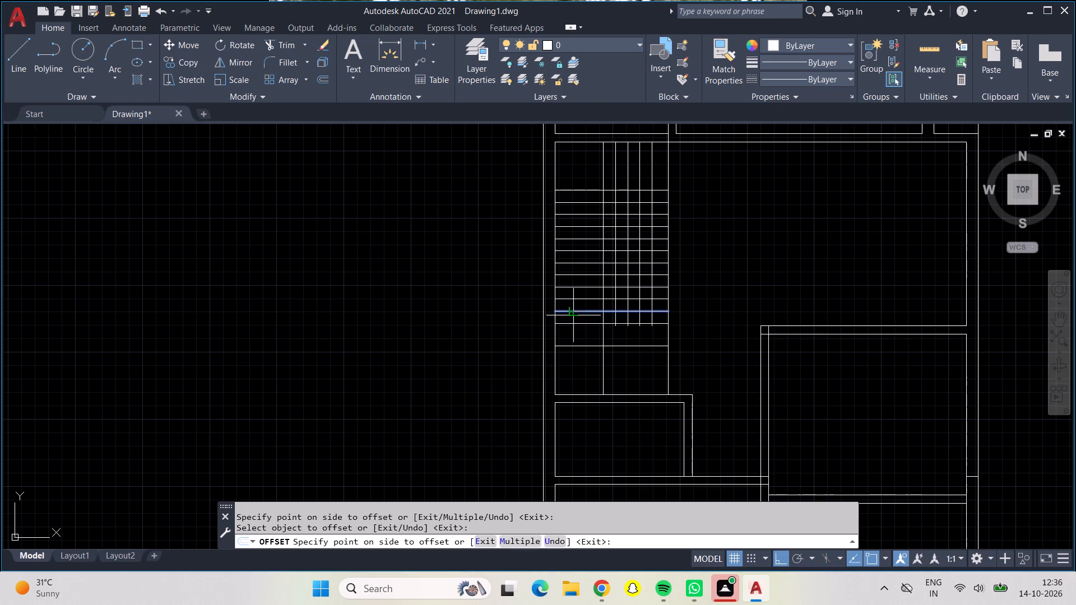
click(576, 340)
click(571, 328)
click(573, 338)
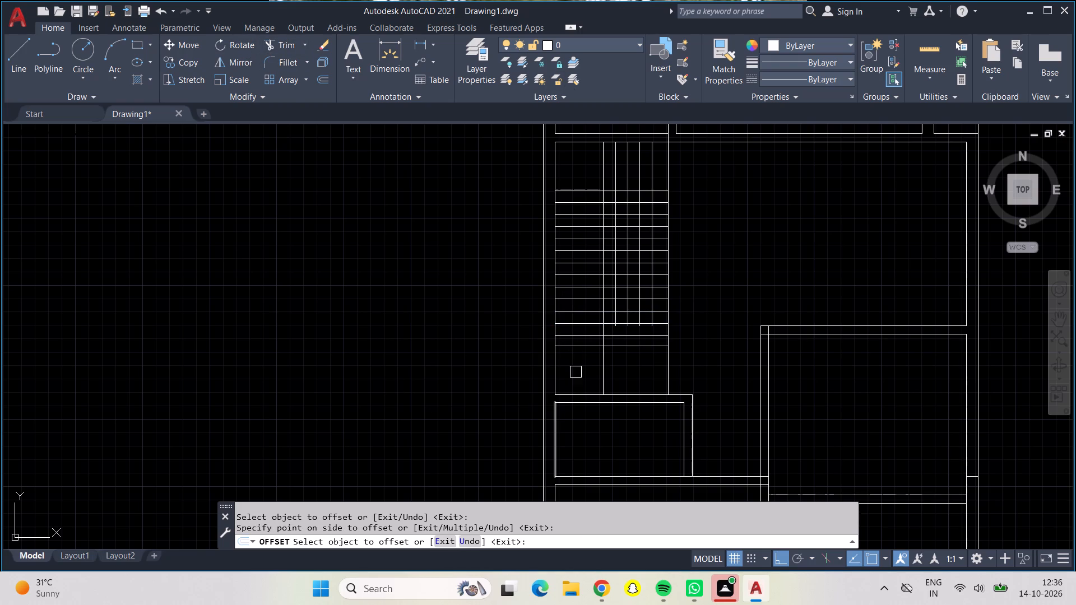
Offset the vertical line in the lower 3' strip to the right four times at 9" spacing.
drag(605, 382, 610, 383)
click(627, 384)
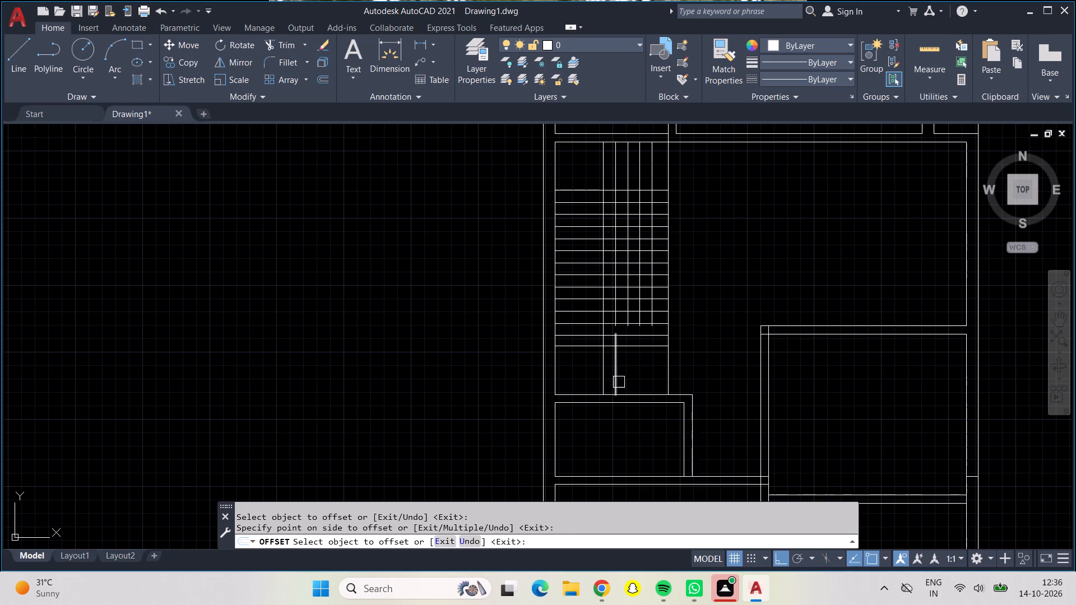
drag(619, 382, 632, 383)
drag(644, 385, 634, 380)
drag(628, 381, 634, 383)
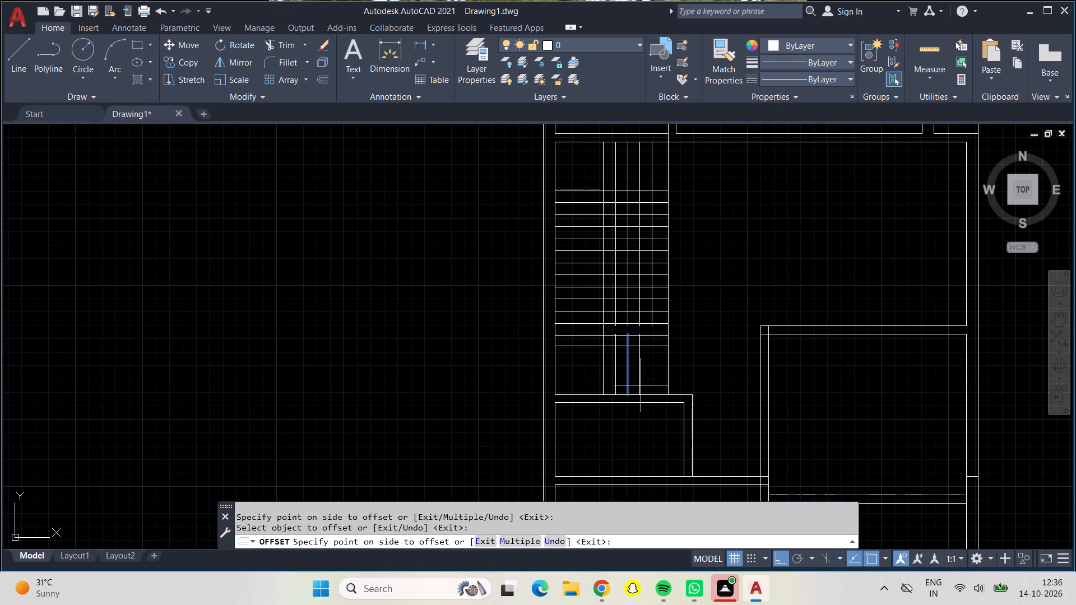
click(650, 386)
click(641, 383)
click(657, 384)
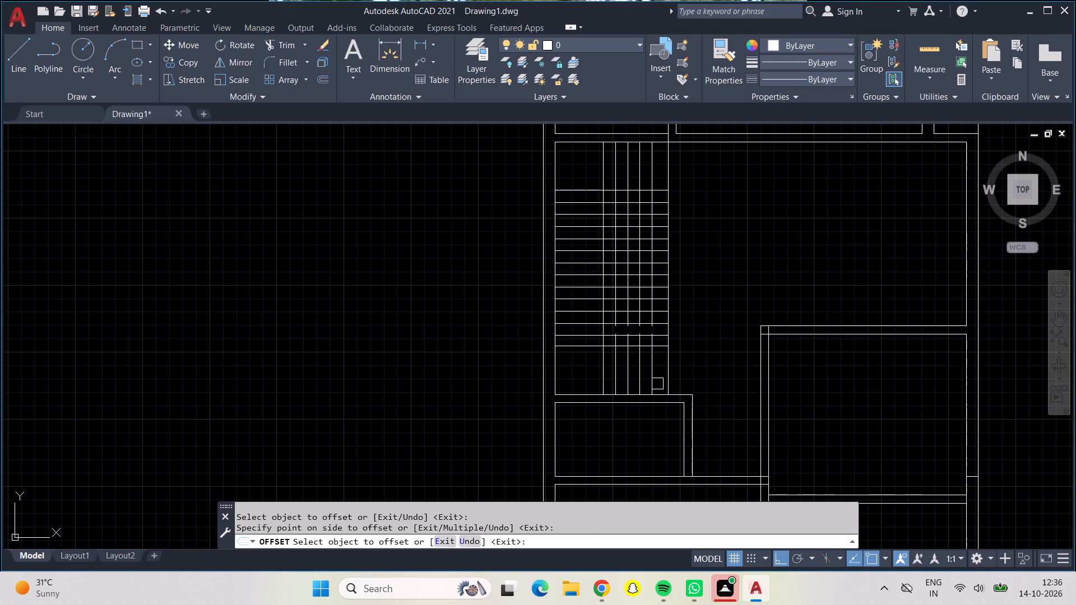
Trim the horizontal tread lines out of the narrow 9" gap just right of the long vertical line, between the two 3' strips.
click(282, 45)
triple_click(613, 204)
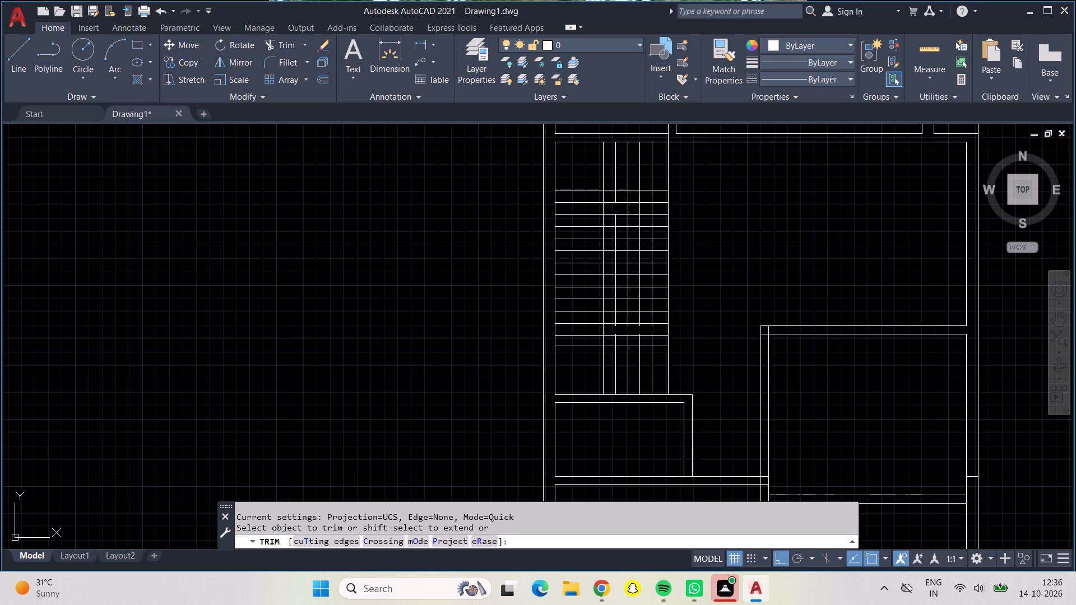
click(610, 204)
double_click(615, 202)
click(619, 203)
click(621, 210)
drag(620, 217, 620, 225)
click(616, 216)
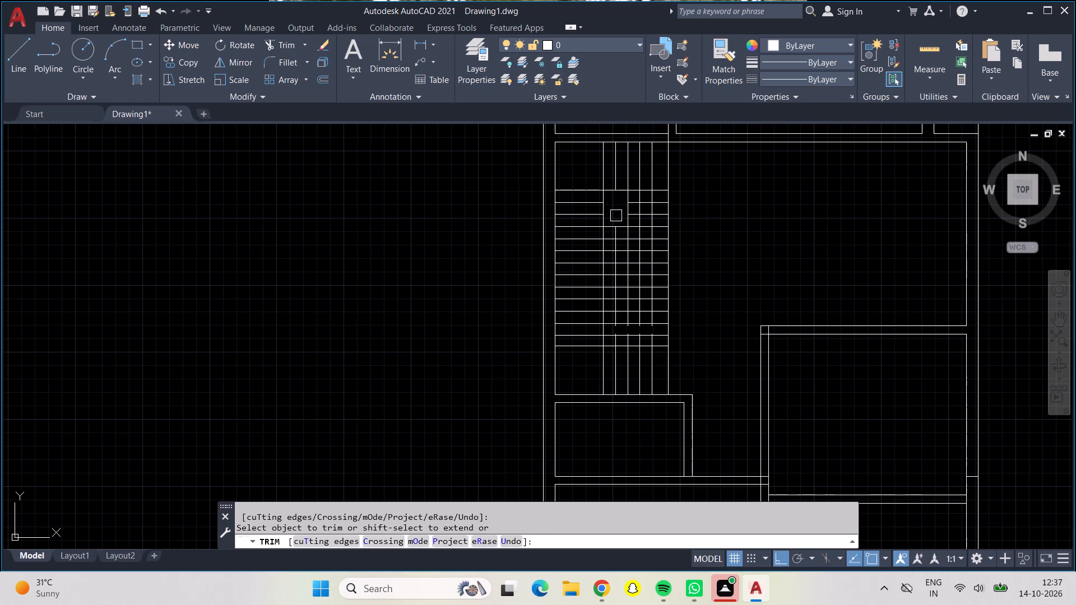
click(609, 337)
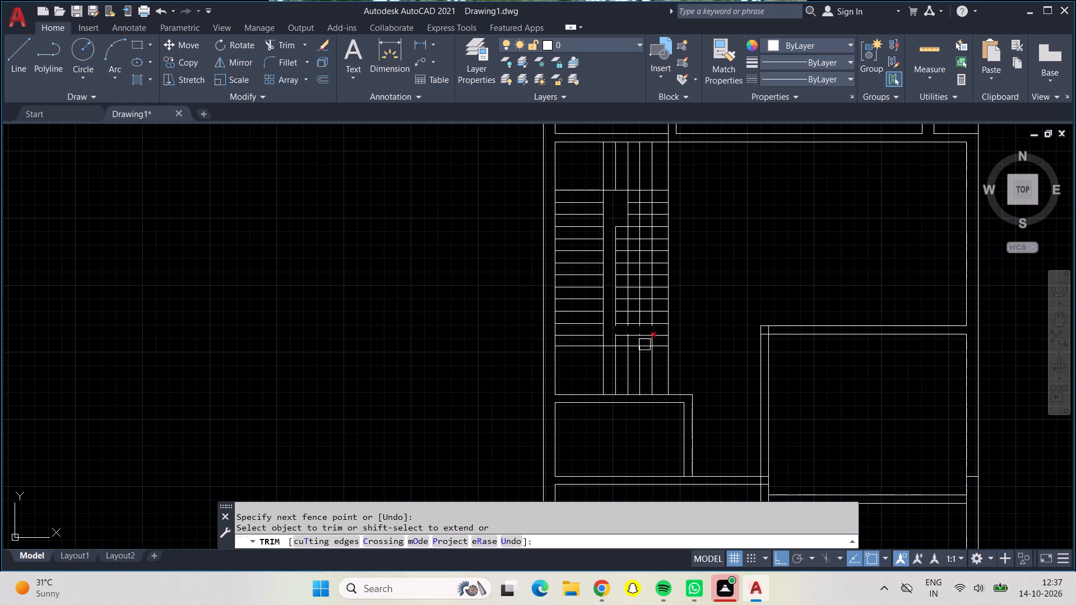
Trim middle segments of the second 9" vertical offset line where it runs through the horizontal tread lines between the strips.
scroll(610, 336, up, 1)
scroll(610, 336, down, 1)
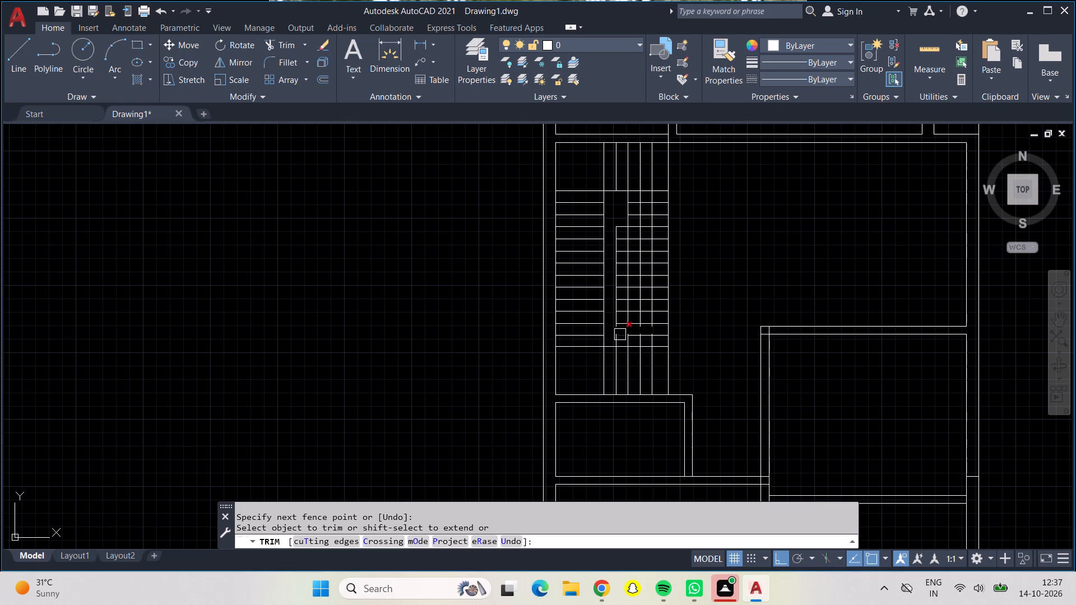
double_click(618, 333)
click(627, 305)
click(627, 295)
drag(629, 284, 630, 278)
click(632, 266)
drag(632, 254, 632, 248)
Trim the vertical and horizontal segments right of the gap in the first tread rows below the upper 3' strip.
double_click(632, 206)
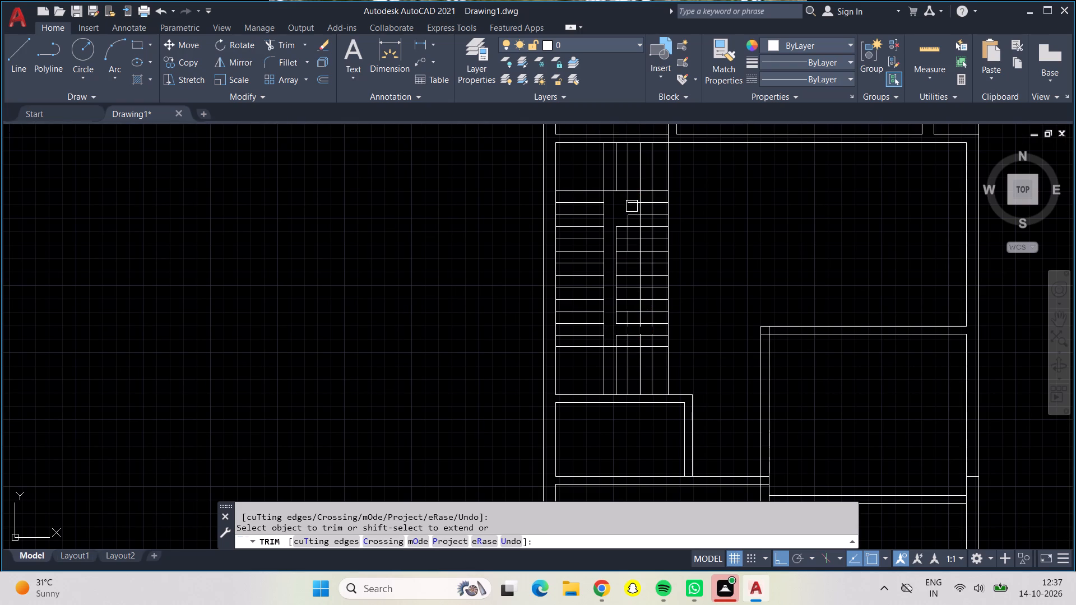
click(631, 199)
drag(631, 199, 632, 204)
click(632, 206)
click(642, 198)
drag(642, 198, 642, 208)
click(641, 211)
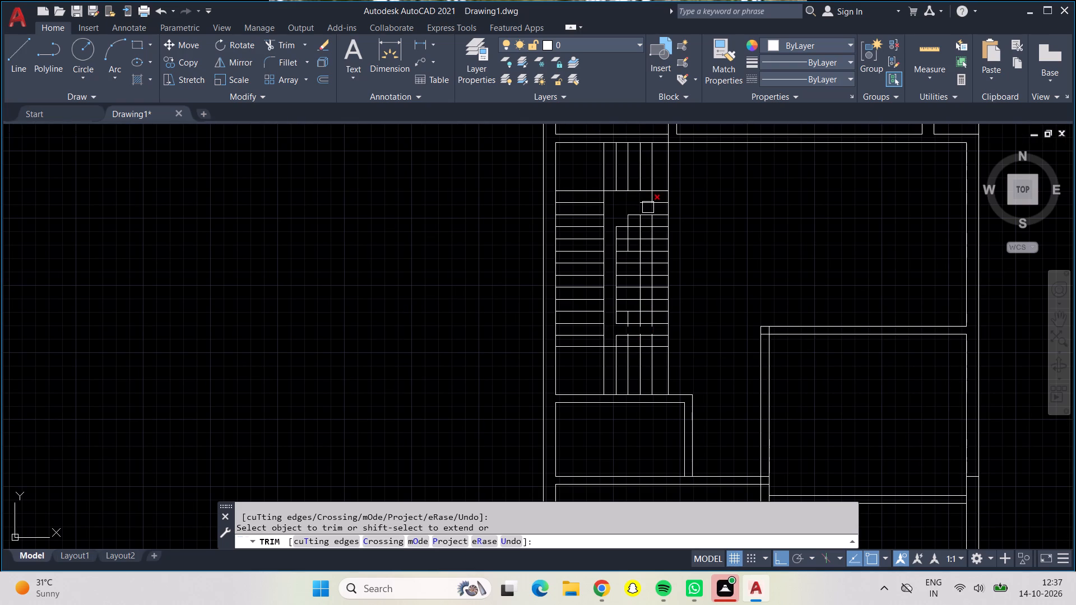
triple_click(649, 207)
click(655, 210)
click(661, 203)
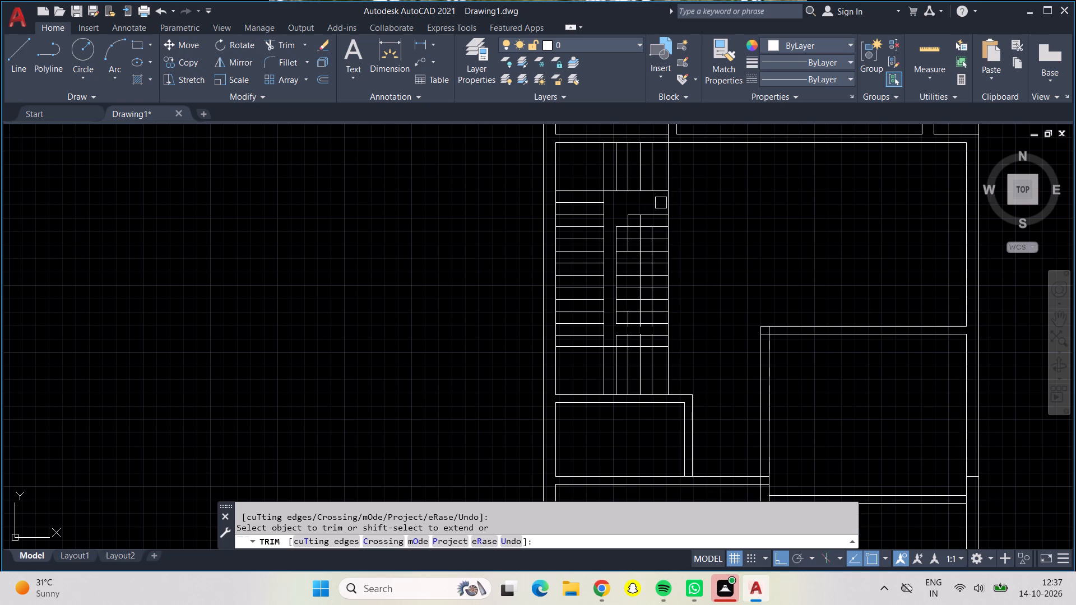
Trim the upper end of the staircase's right boundary line below the upper strip and the adjoining second-row tread segments.
double_click(664, 210)
drag(669, 209, 670, 214)
drag(669, 215, 669, 218)
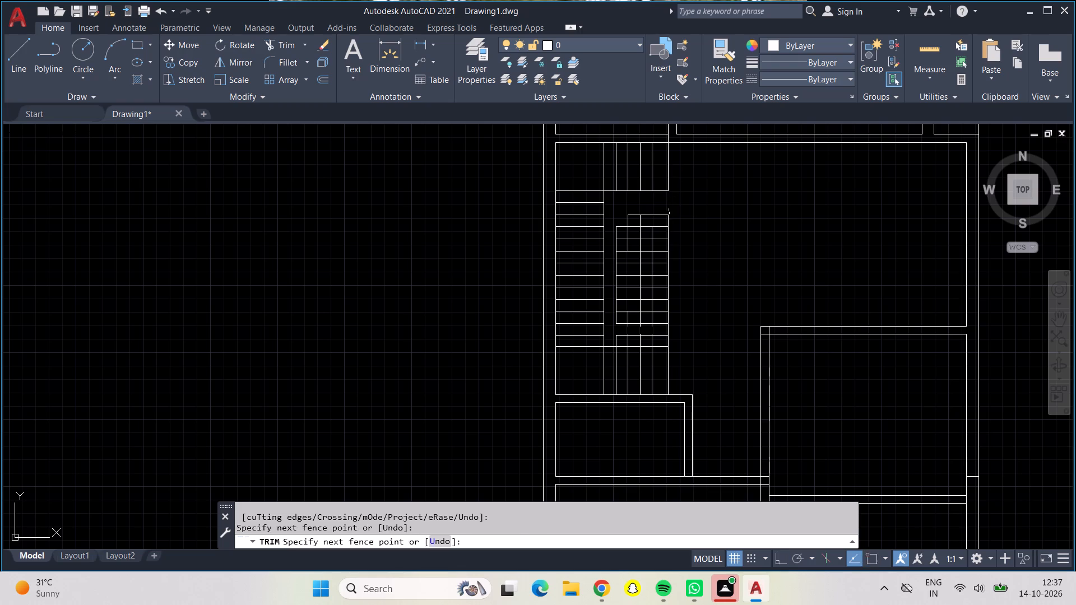
drag(669, 218, 669, 220)
click(667, 224)
click(664, 226)
drag(662, 219, 651, 221)
scroll(646, 227, up, 2)
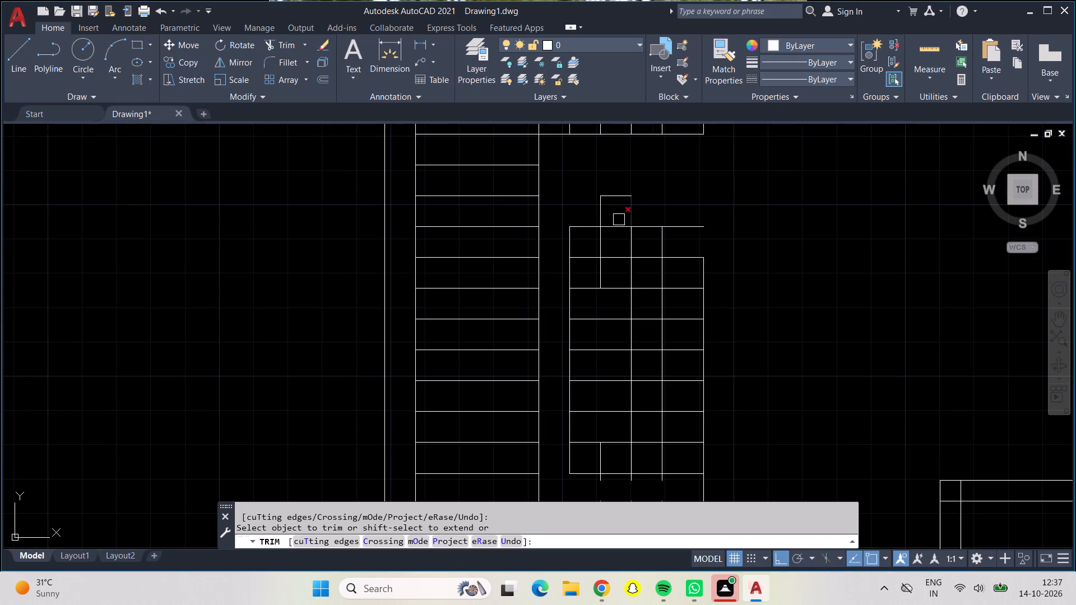
click(610, 207)
drag(609, 199, 605, 210)
drag(603, 216, 593, 268)
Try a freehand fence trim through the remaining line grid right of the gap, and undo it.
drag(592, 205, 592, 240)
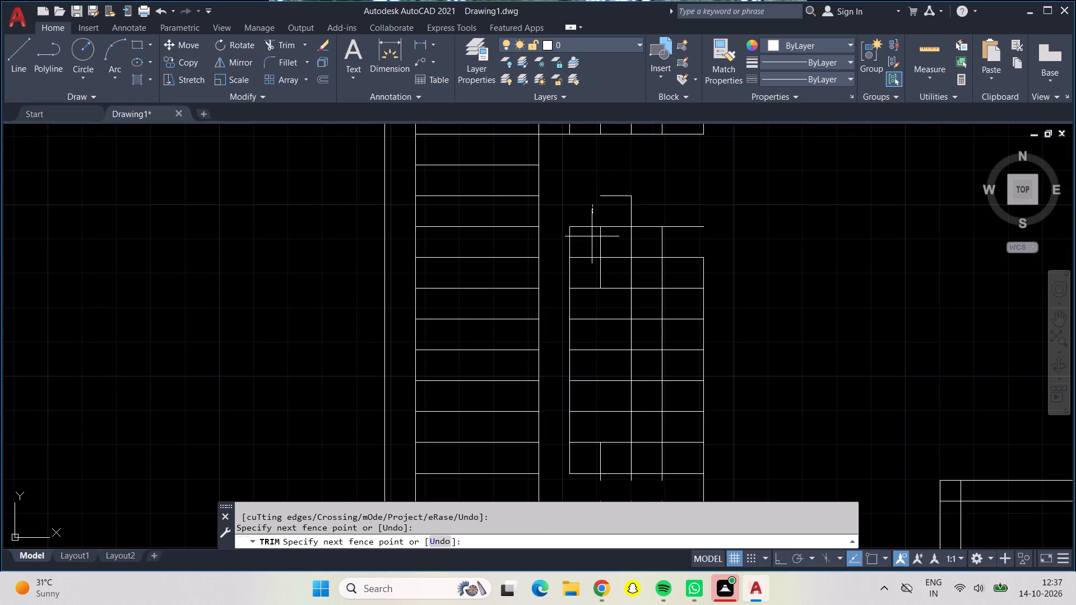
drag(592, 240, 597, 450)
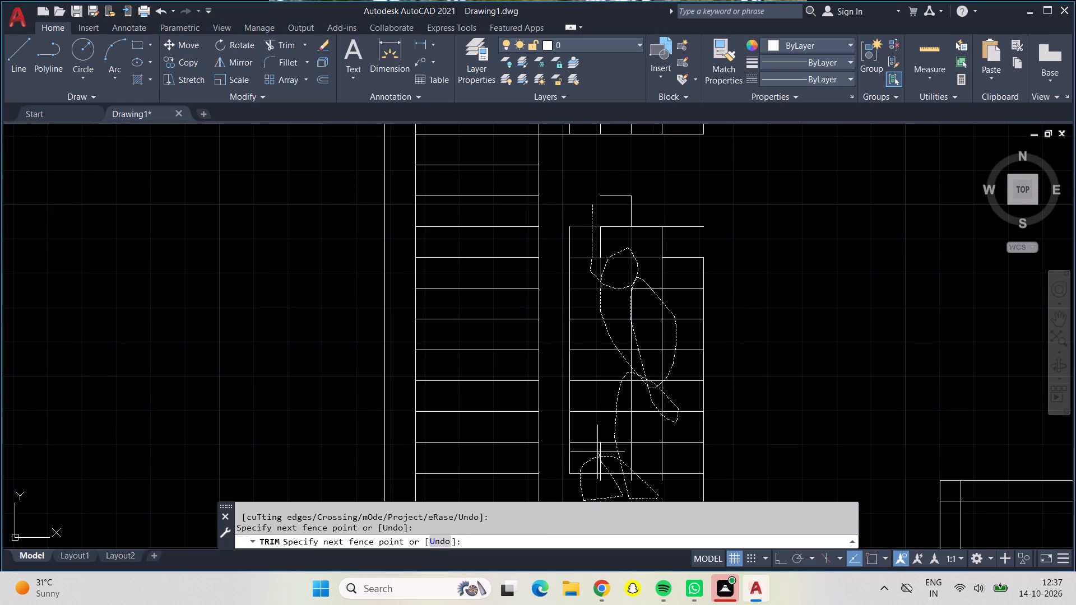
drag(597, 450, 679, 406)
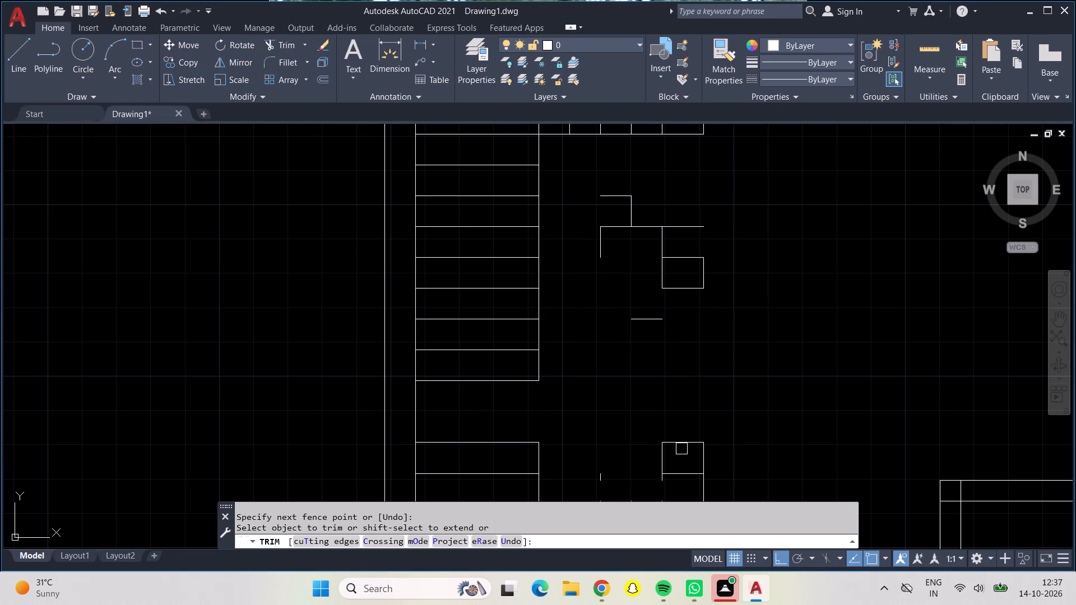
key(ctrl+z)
Trim away the line grid between the upper and lower 3' strips, beside the vertical flight, with freehand fences.
drag(601, 217, 597, 200)
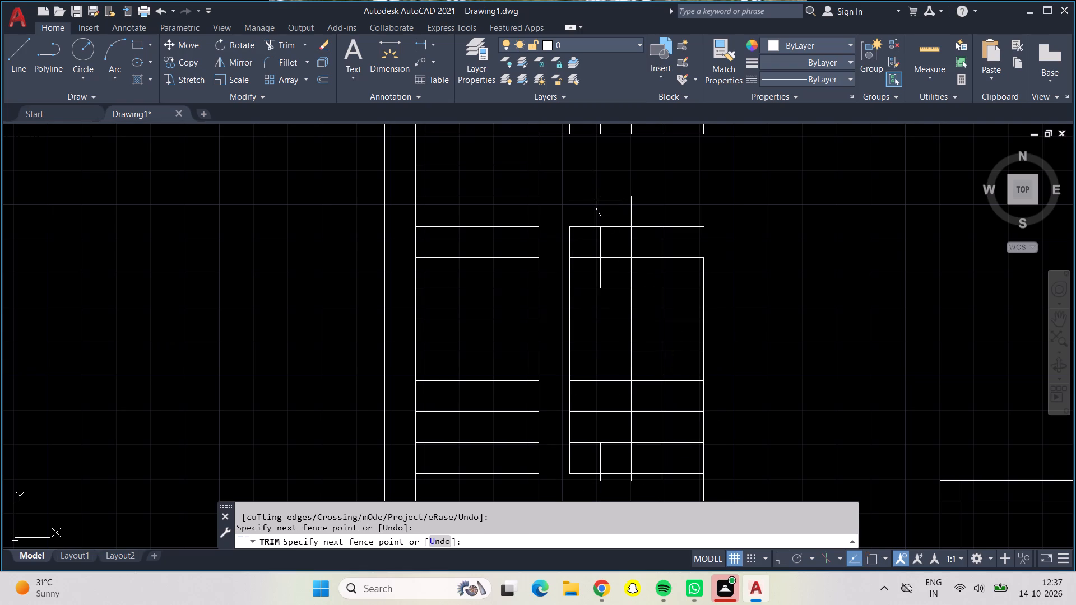
drag(597, 200, 620, 412)
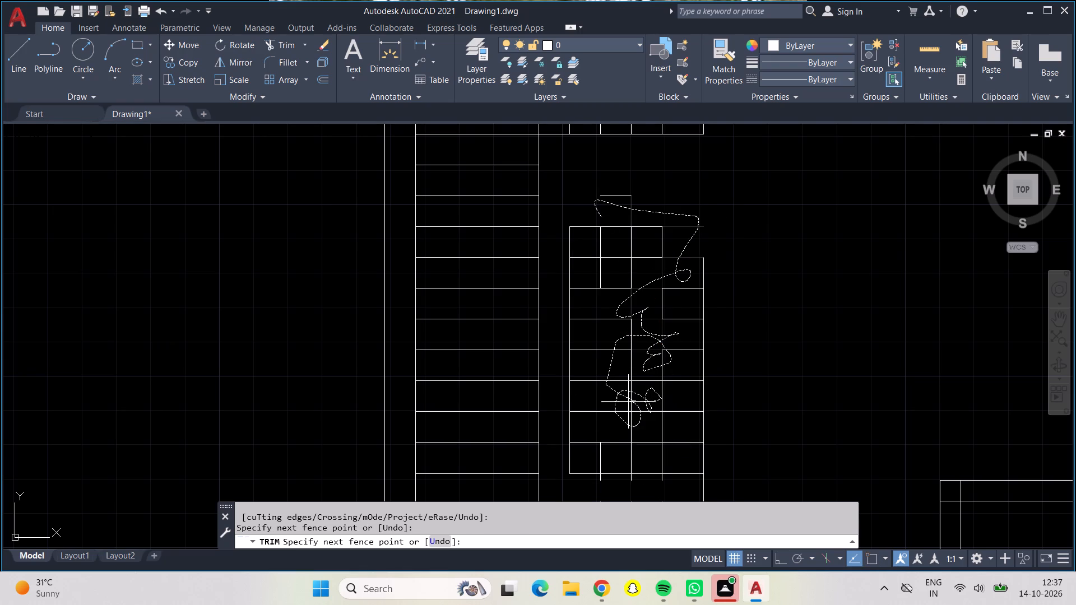
drag(620, 412, 620, 465)
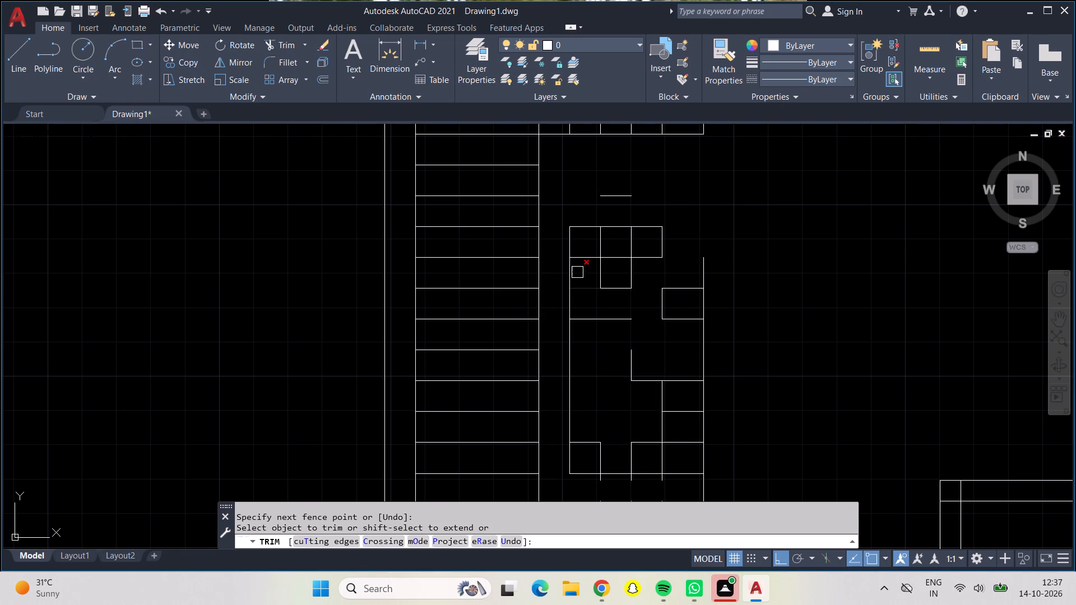
drag(577, 210, 569, 426)
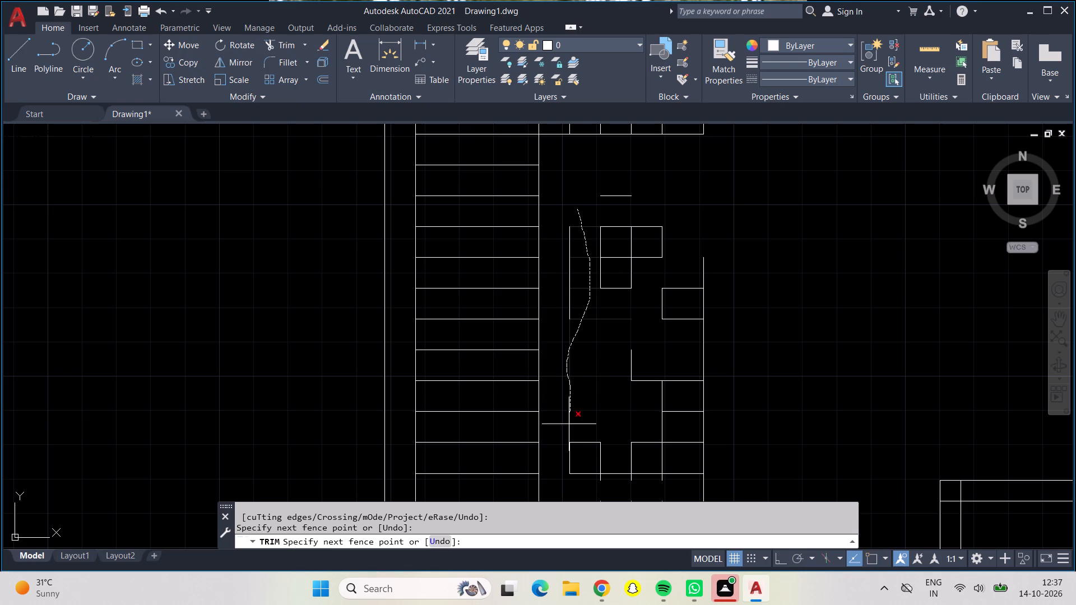
drag(569, 426, 601, 469)
drag(601, 469, 669, 427)
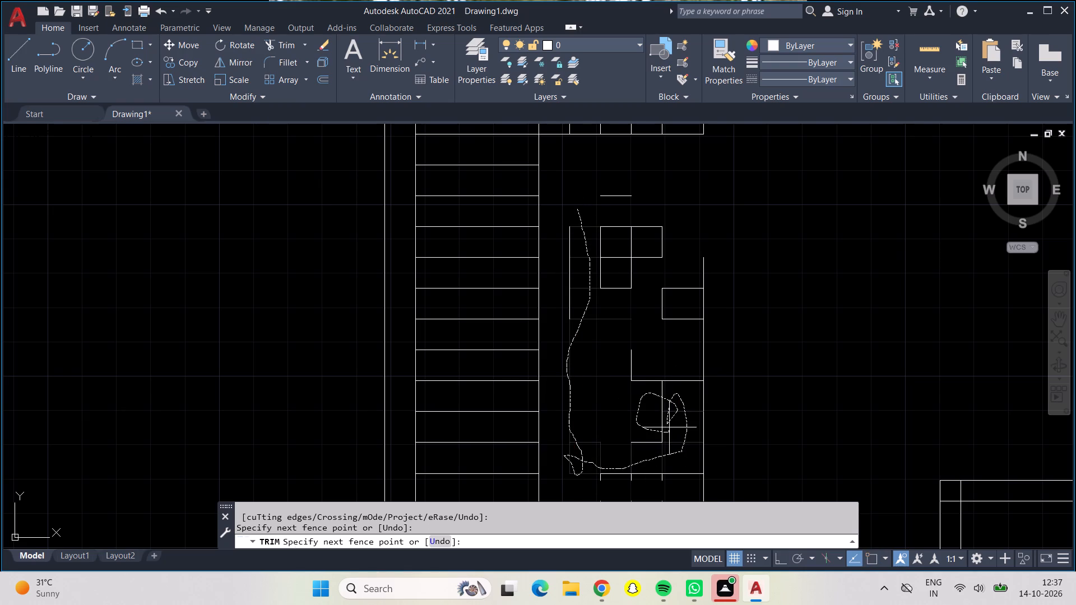
drag(669, 427, 678, 299)
drag(678, 299, 706, 357)
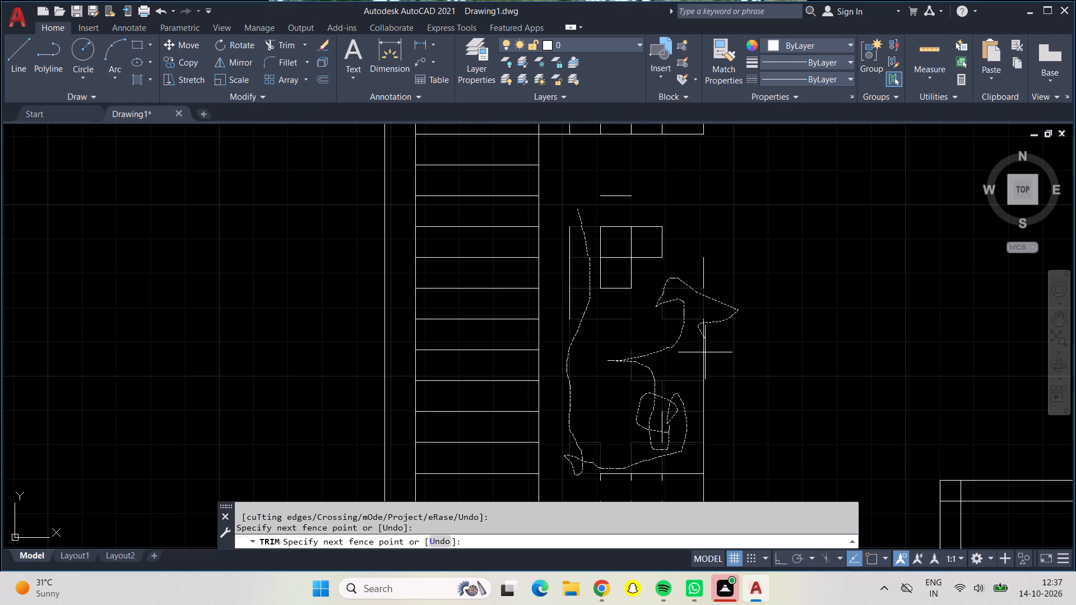
drag(706, 357, 676, 331)
drag(676, 331, 610, 294)
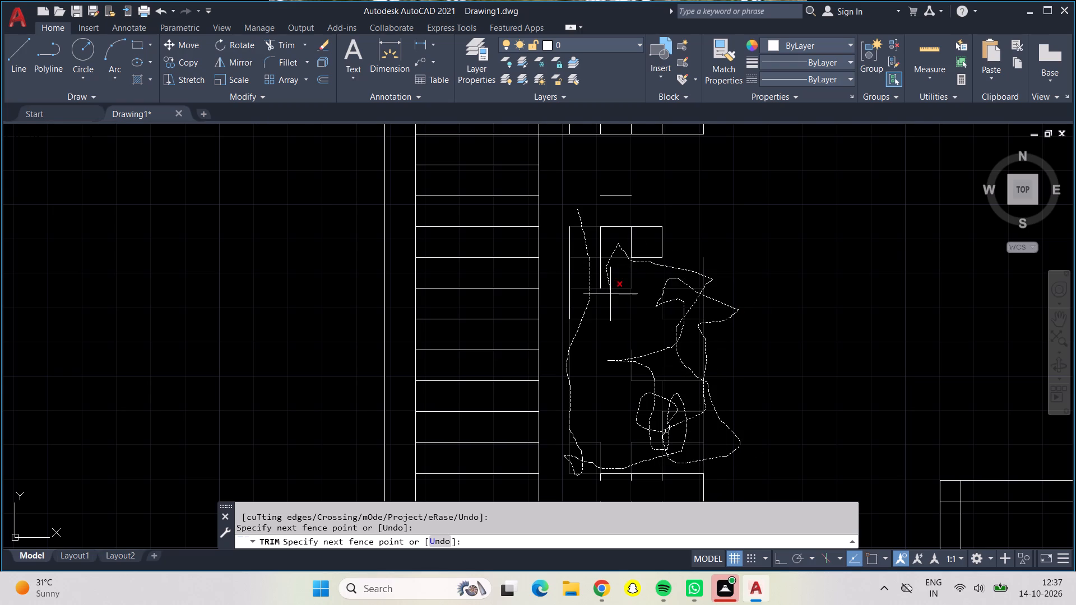
drag(610, 294, 615, 182)
drag(615, 182, 634, 215)
drag(634, 215, 578, 315)
Fence-trim the vertical line ends and the topmost leftover tread line with its stubs just above the lower 3' strip.
scroll(591, 355, up, 1)
scroll(597, 359, down, 3)
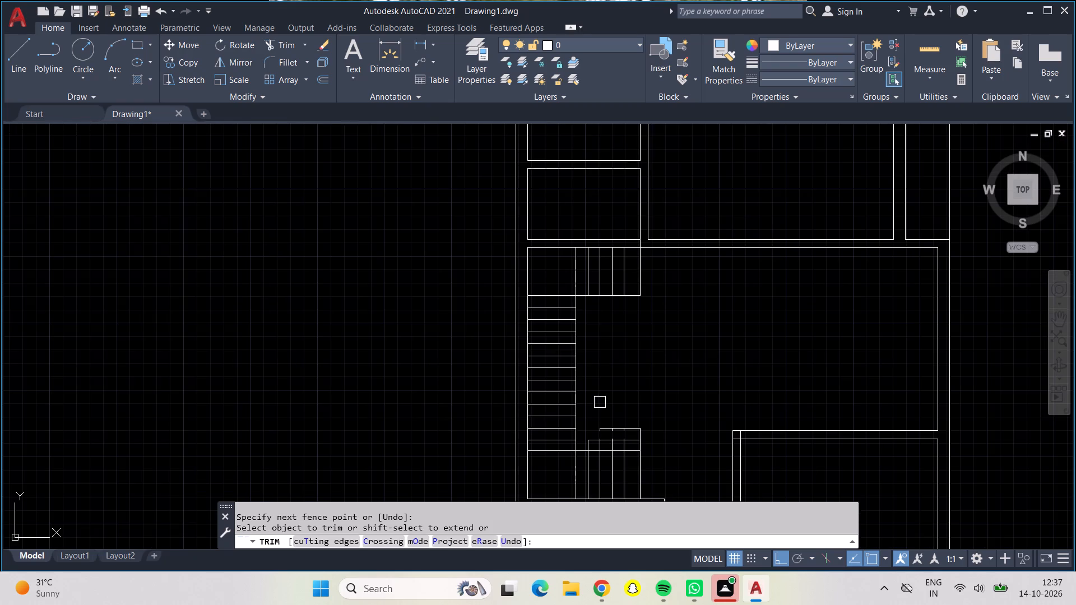
middle_drag(601, 388, 579, 331)
scroll(584, 366, up, 1)
scroll(584, 366, down, 1)
scroll(584, 366, up, 1)
scroll(584, 366, down, 1)
scroll(597, 400, up, 1)
scroll(597, 400, down, 1)
scroll(597, 400, up, 4)
drag(389, 364, 390, 363)
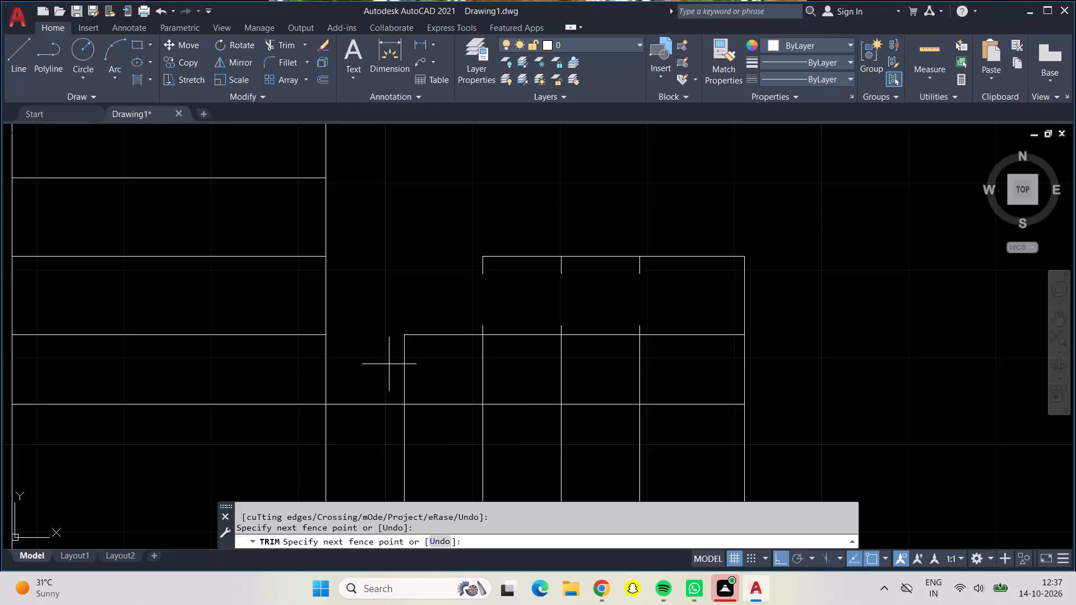
drag(390, 363, 723, 285)
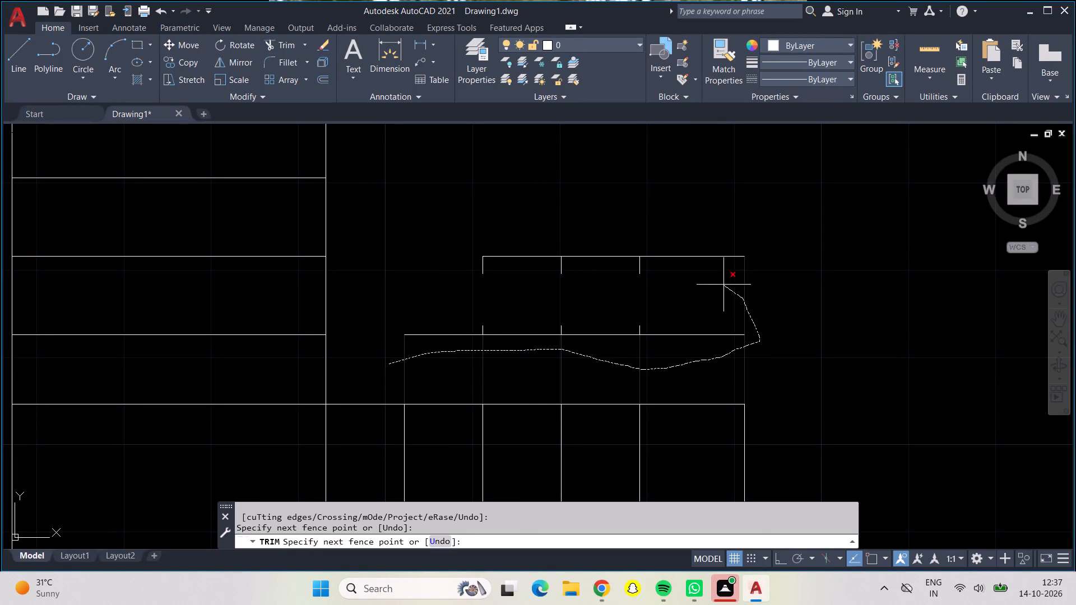
drag(723, 285, 502, 271)
drag(502, 271, 634, 261)
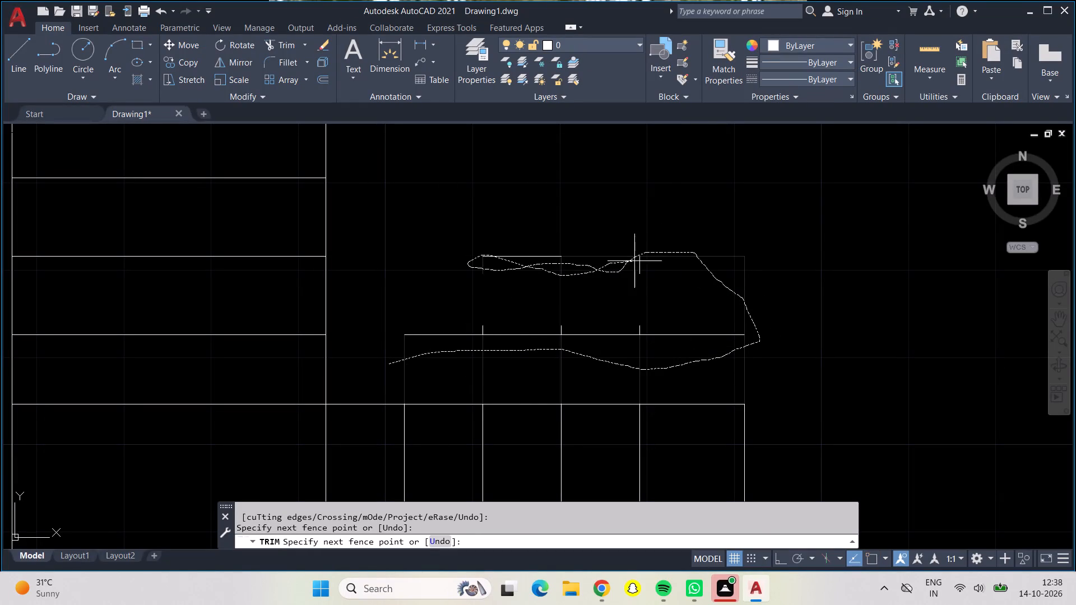
drag(634, 261, 605, 334)
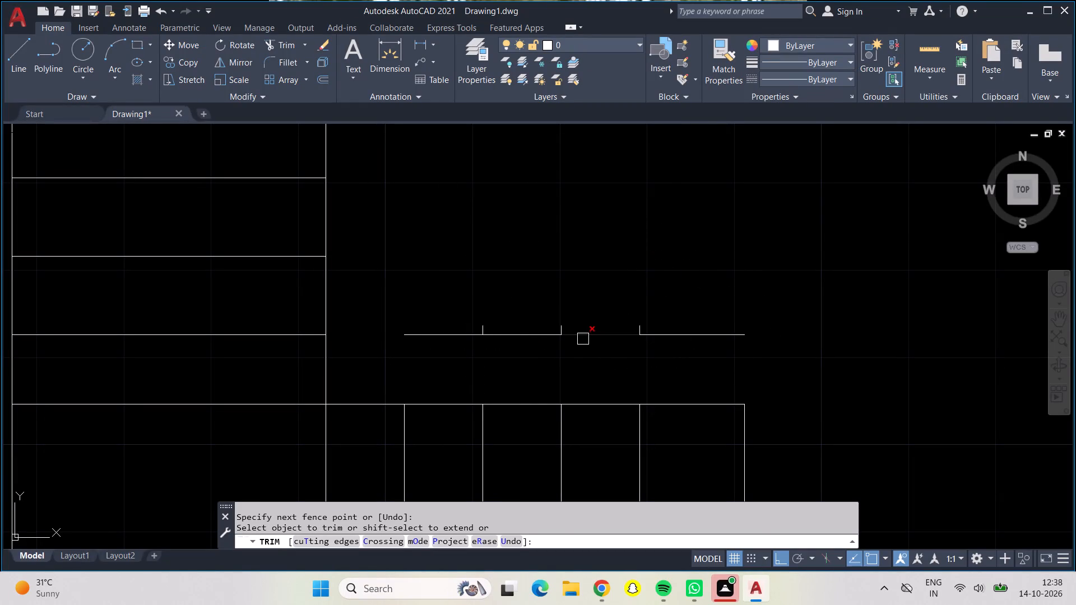
Trim the remaining horizontal tread line segments and short vertical stubs above the lower 3' strip.
click(583, 338)
click(539, 334)
click(458, 336)
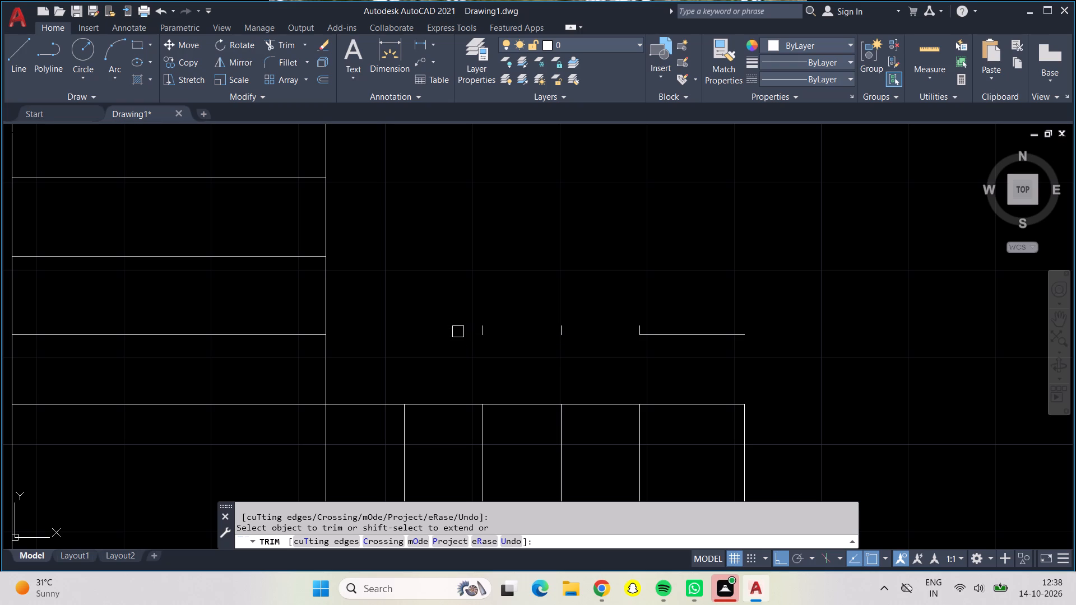
drag(461, 329, 657, 334)
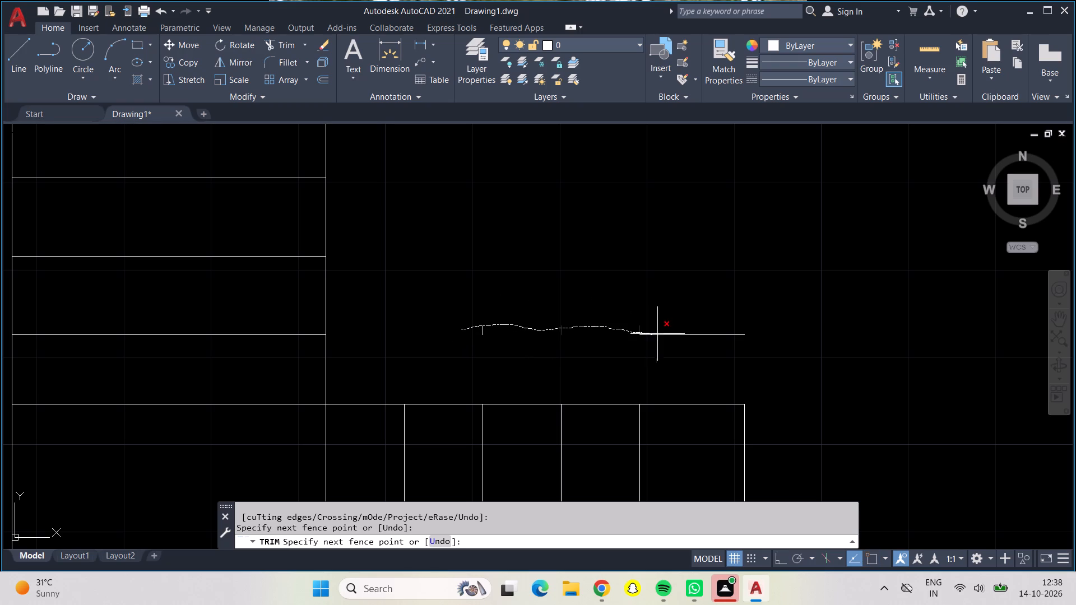
drag(657, 334, 667, 344)
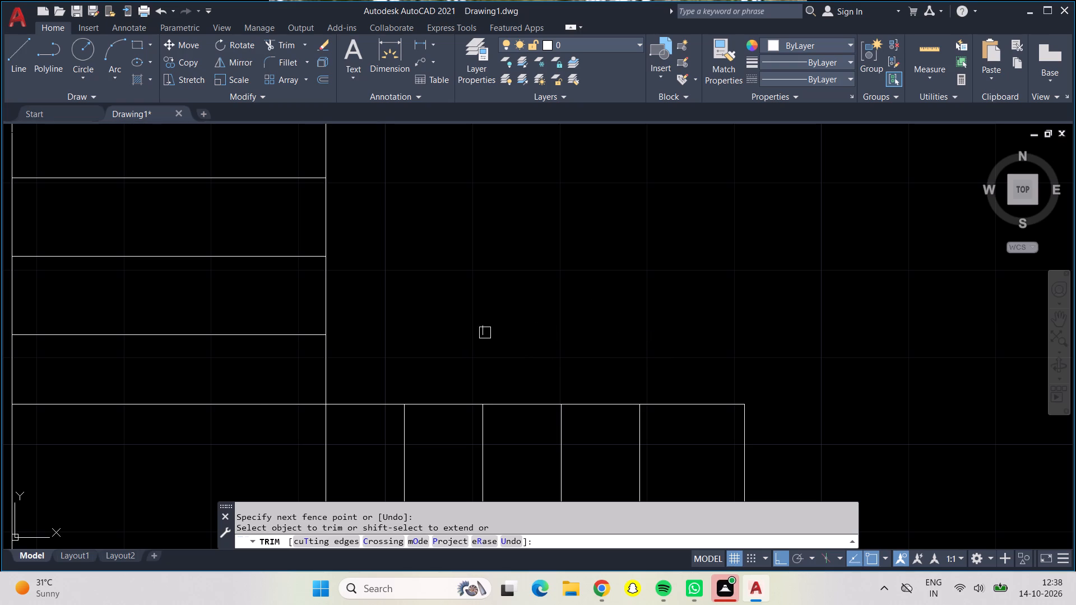
click(482, 333)
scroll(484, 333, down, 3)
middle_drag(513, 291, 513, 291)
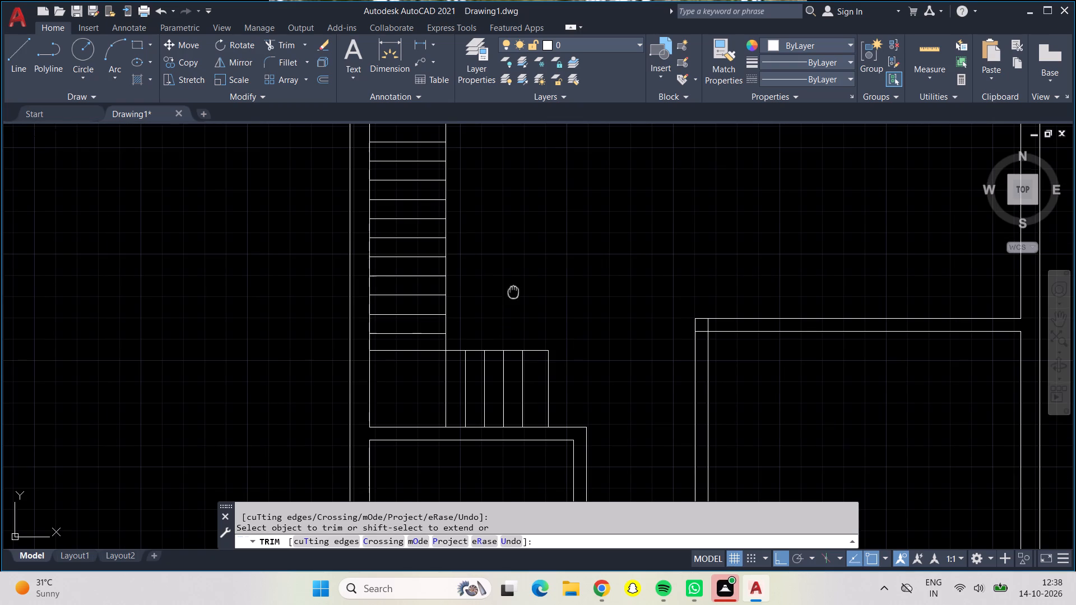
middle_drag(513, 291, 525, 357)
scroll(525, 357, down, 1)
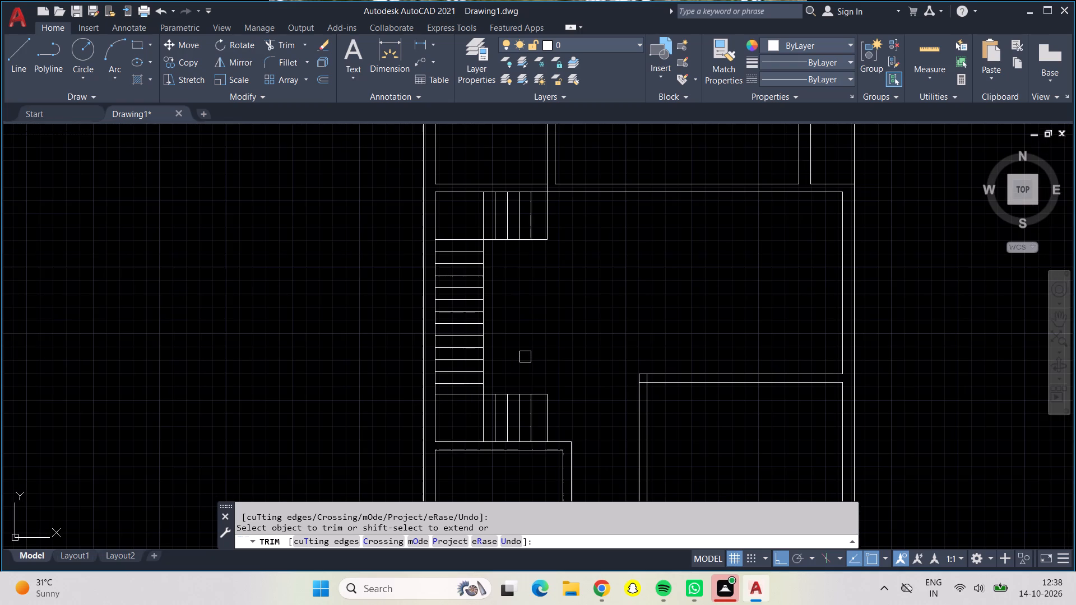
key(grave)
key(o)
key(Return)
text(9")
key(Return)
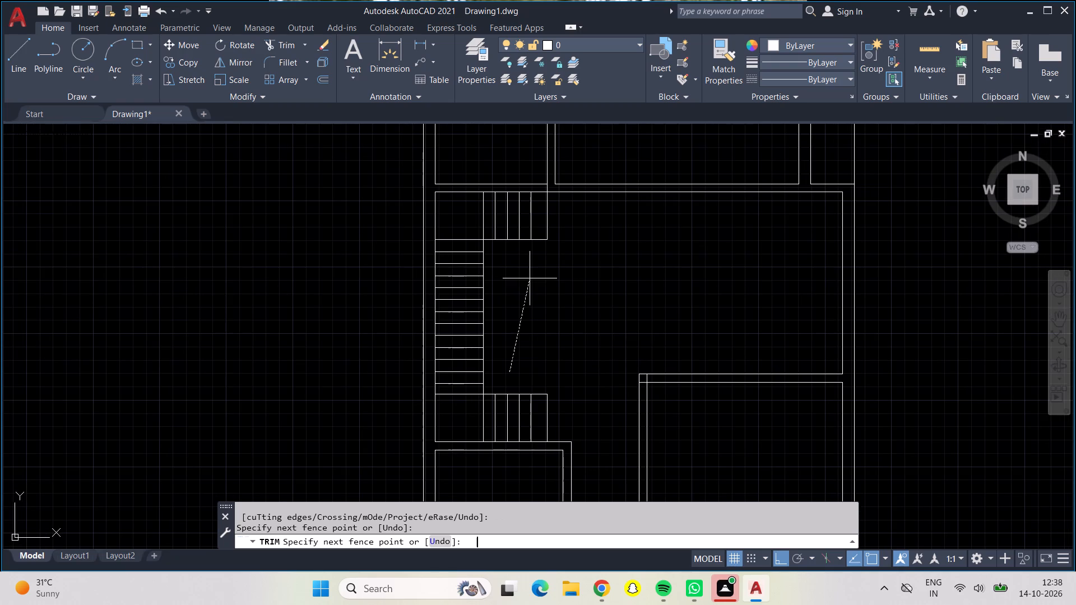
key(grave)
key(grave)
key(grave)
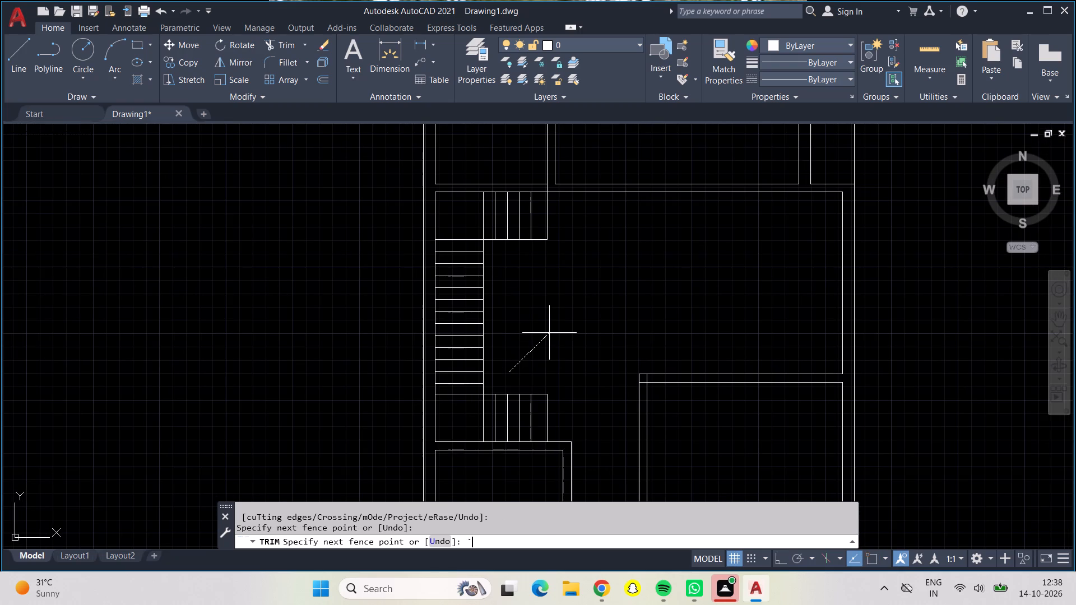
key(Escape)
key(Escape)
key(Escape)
Offset the last vertical tread line of the upper flight 9" toward the flight's right end.
key(o)
key(Return)
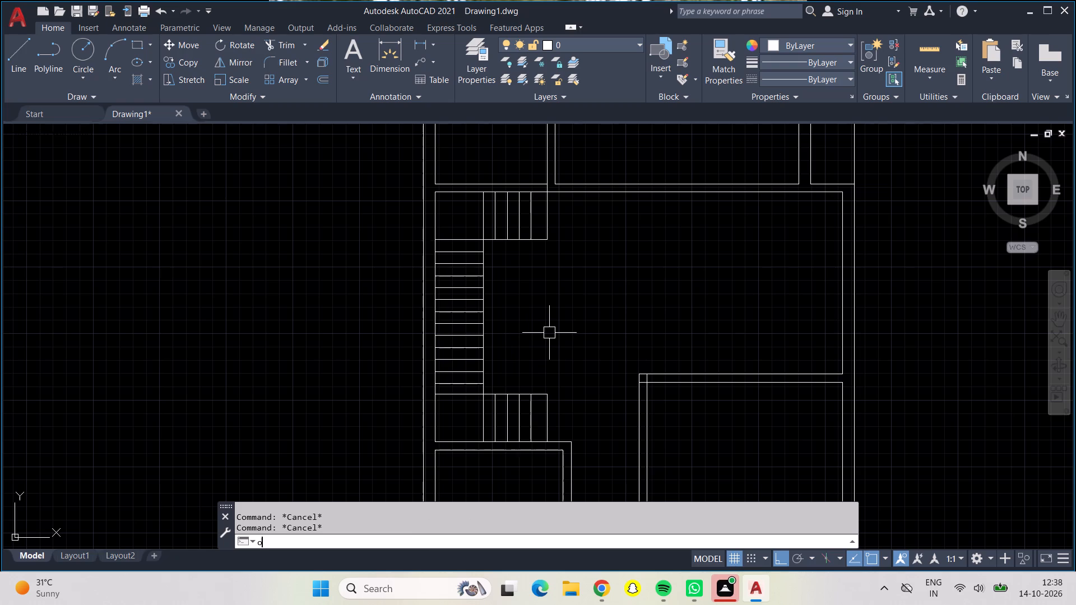
text(9")
key(Return)
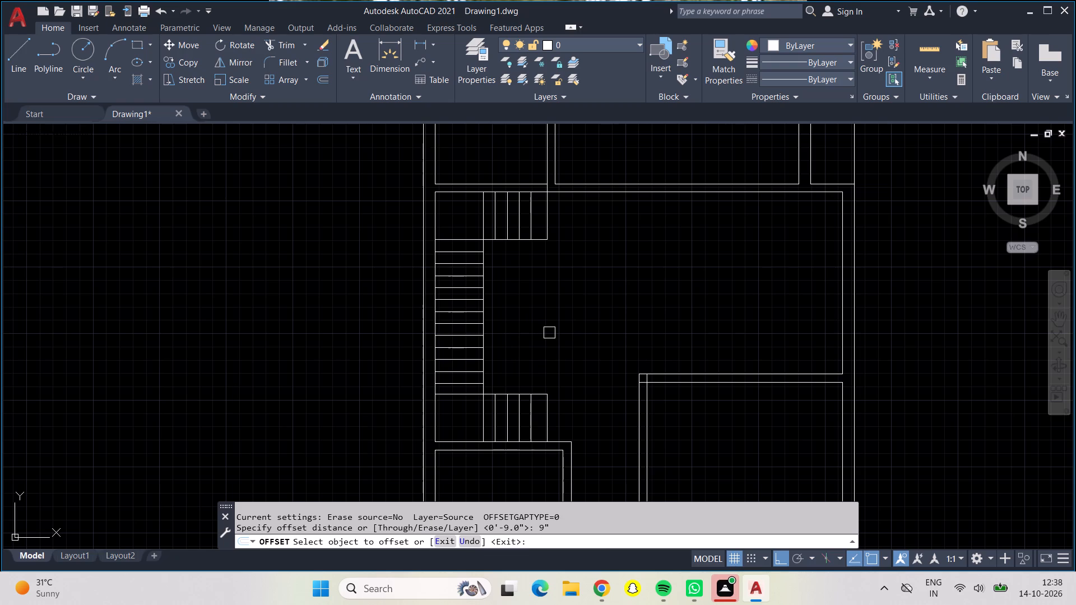
scroll(539, 206, up, 1)
scroll(539, 206, down, 1)
scroll(539, 206, up, 2)
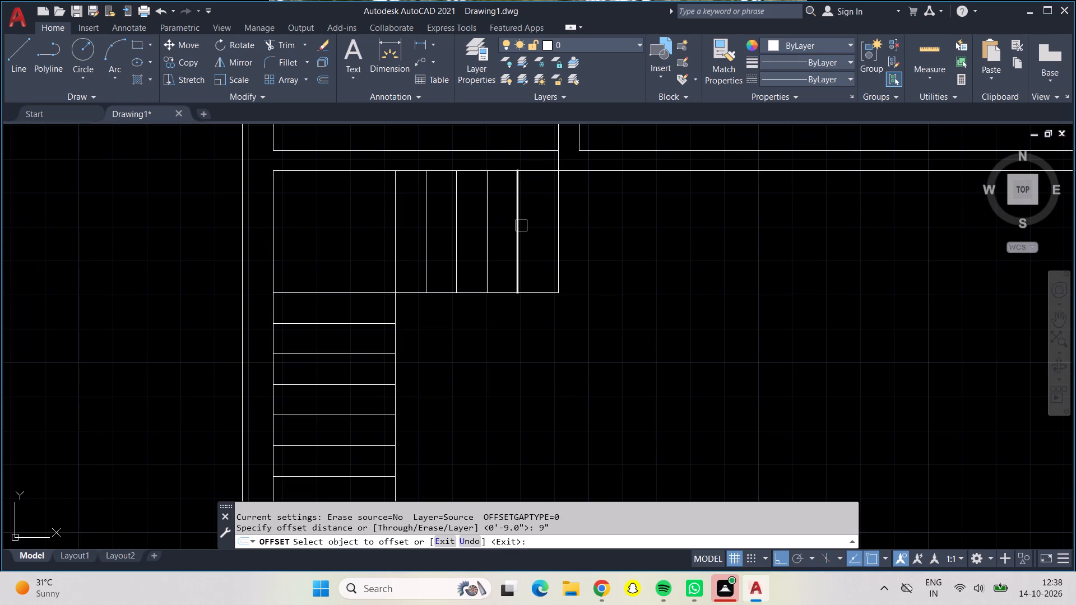
click(521, 226)
click(554, 240)
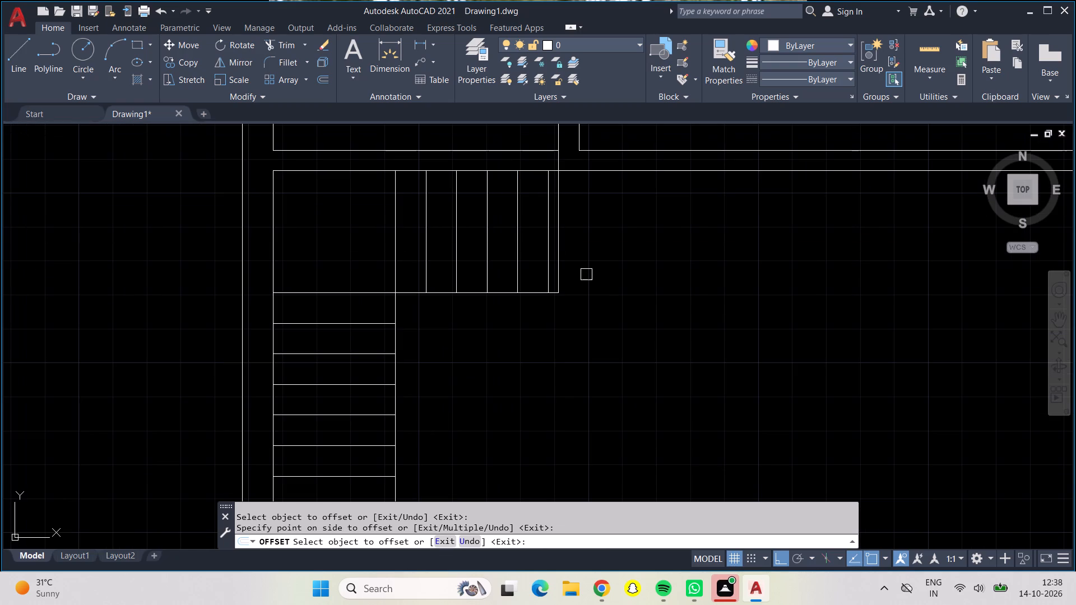
key(Escape)
Offset the last vertical tread line of the lower flight 9" toward the flight's right end.
scroll(519, 380, down, 2)
middle_drag(517, 382, 491, 267)
key(Escape)
key(o)
key(Return)
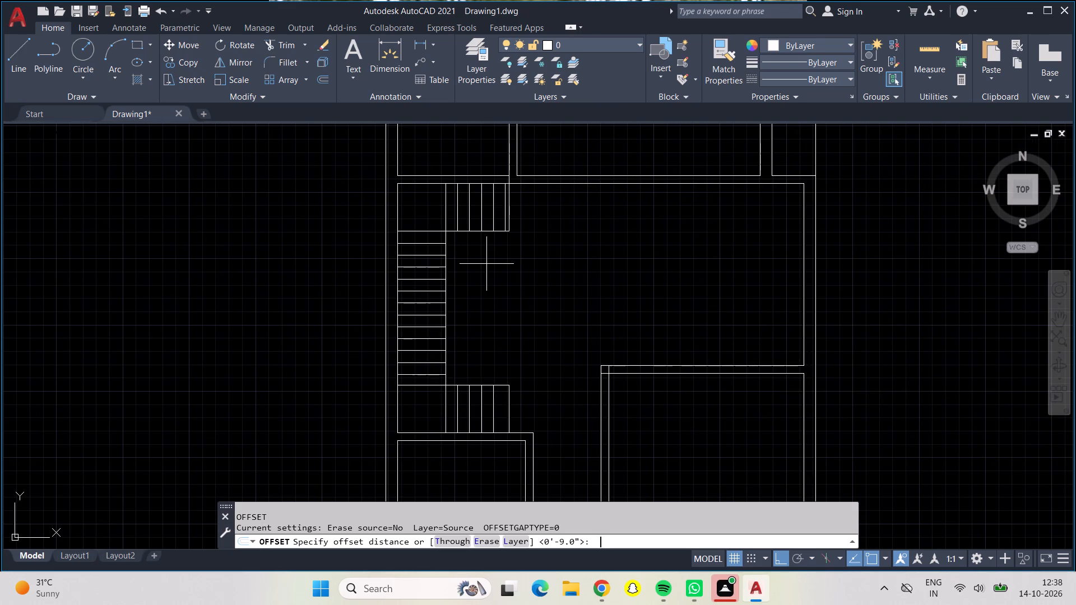
text(9")
key(Return)
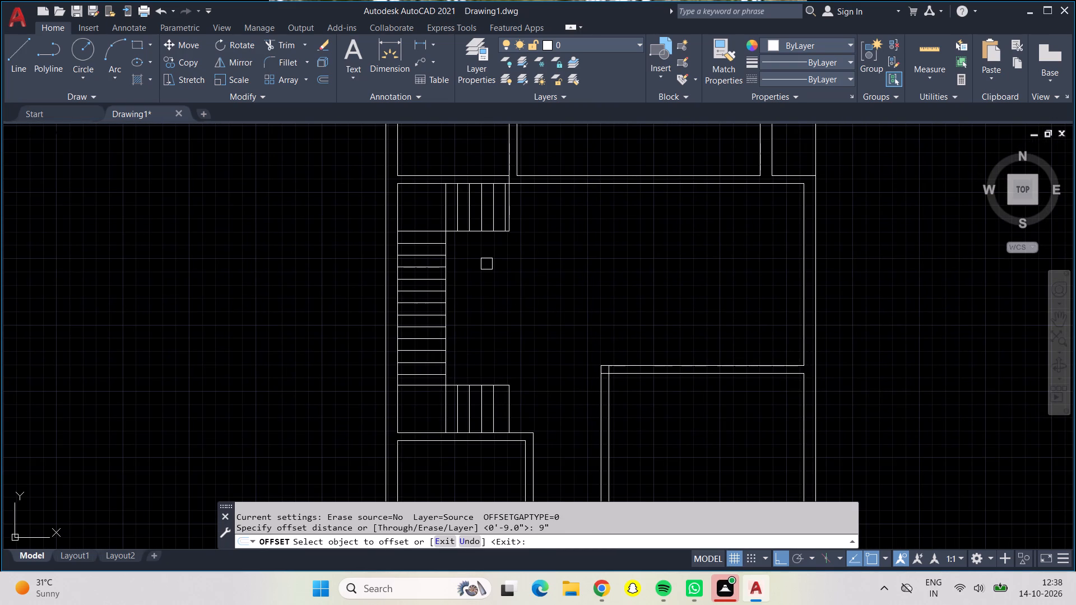
scroll(501, 418, up, 4)
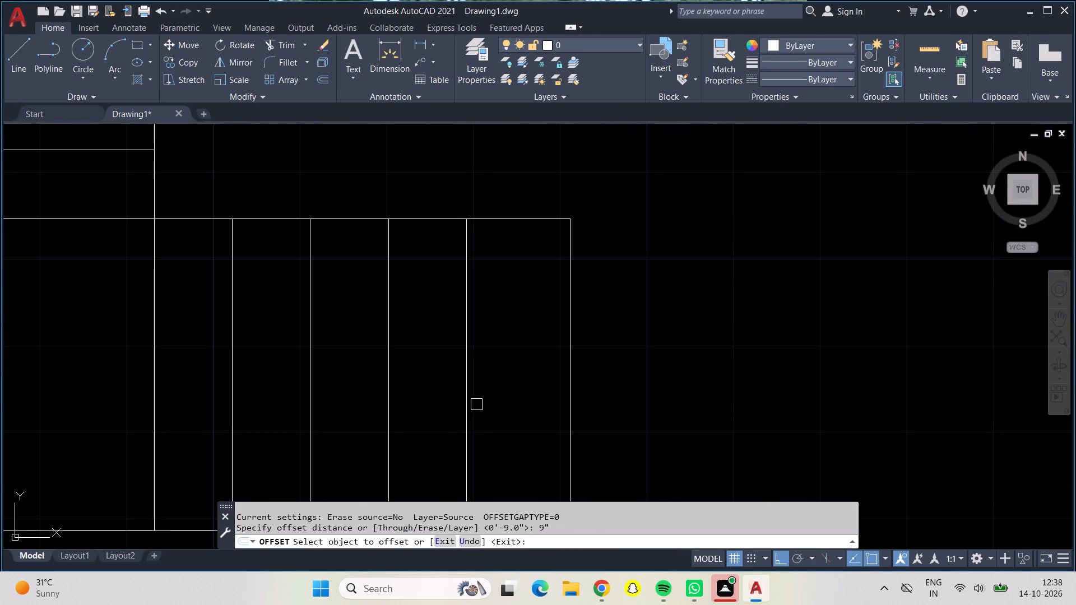
click(466, 401)
click(571, 428)
key(Escape)
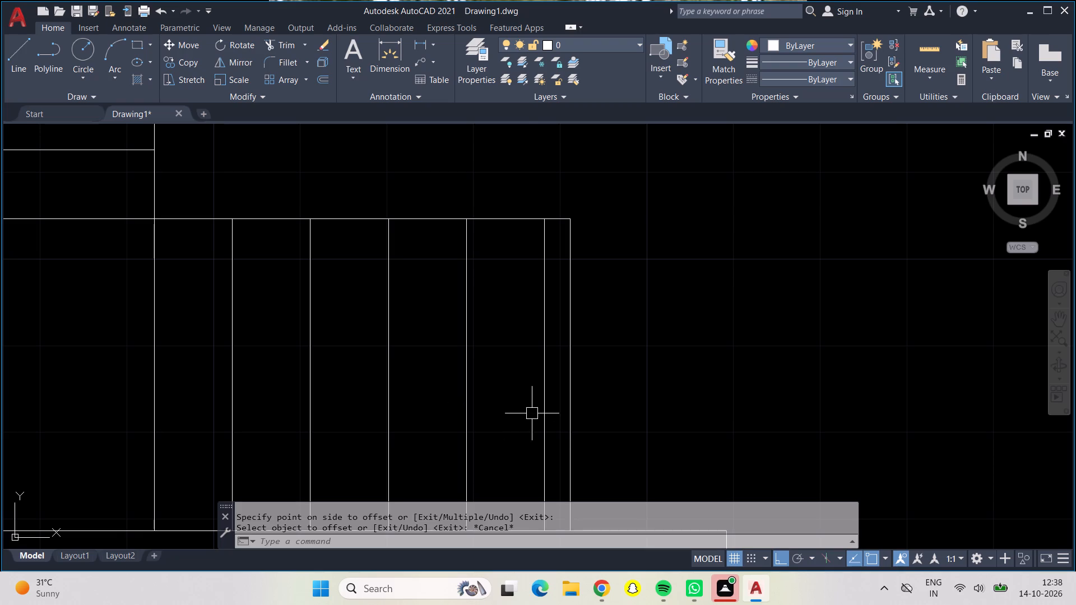
Trim the lower flight's edge line and end line that extend beyond its last 9" tread.
click(278, 47)
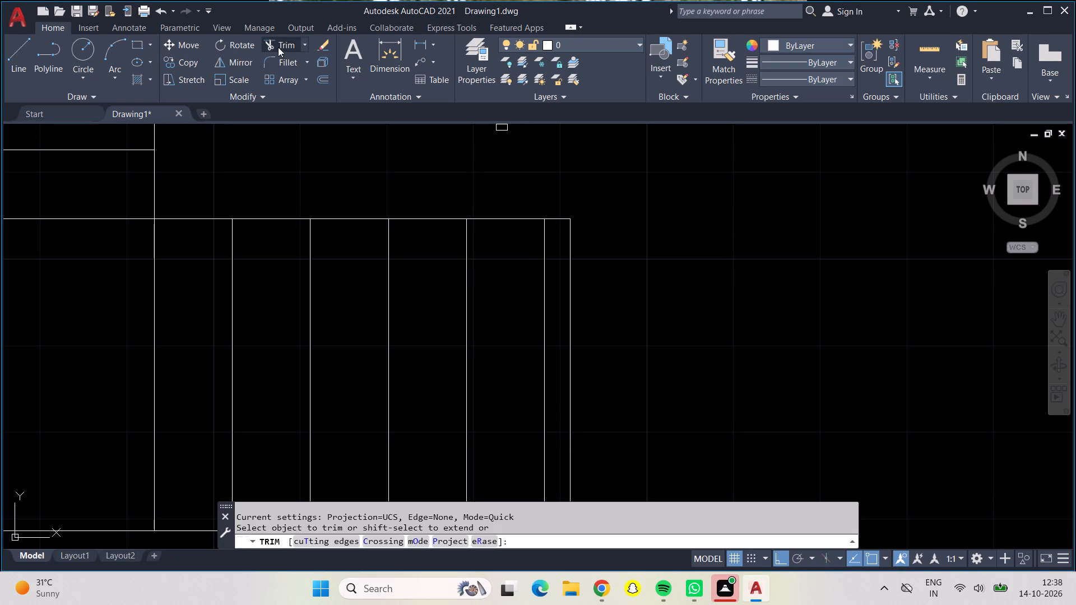
click(562, 215)
drag(567, 219, 574, 234)
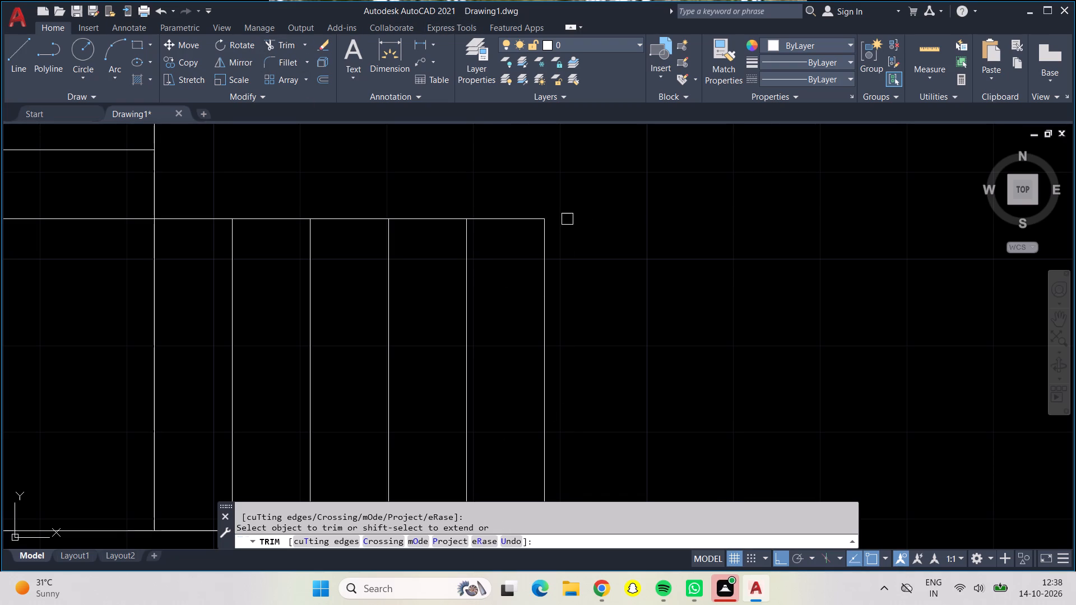
drag(574, 234, 574, 235)
Trim the upper flight's leftover end line and edge overhang beyond its last tread.
scroll(542, 232, down, 5)
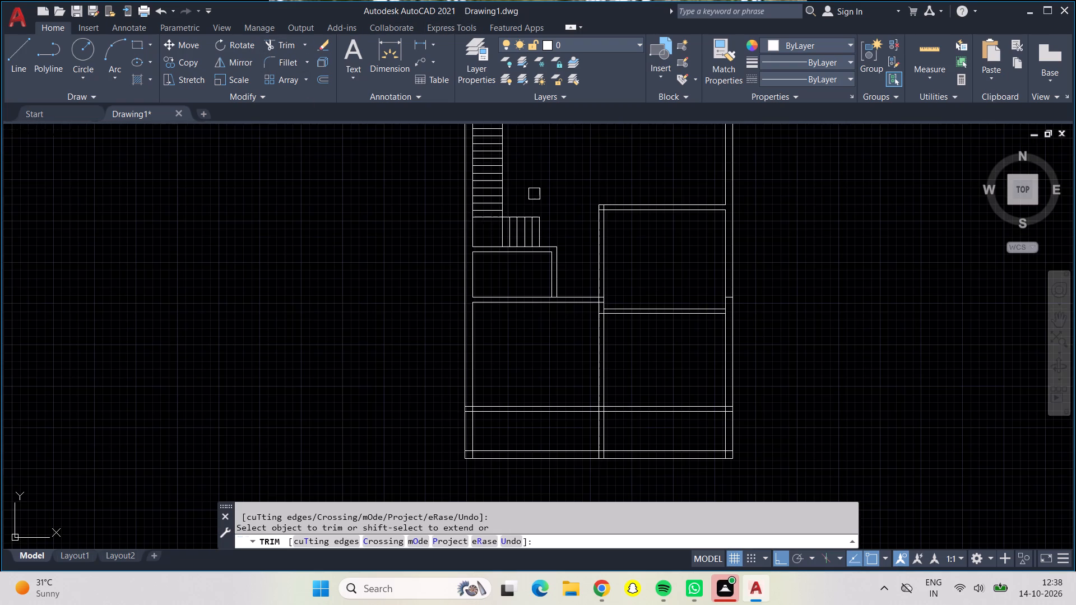
middle_drag(534, 194, 544, 337)
scroll(545, 238, up, 4)
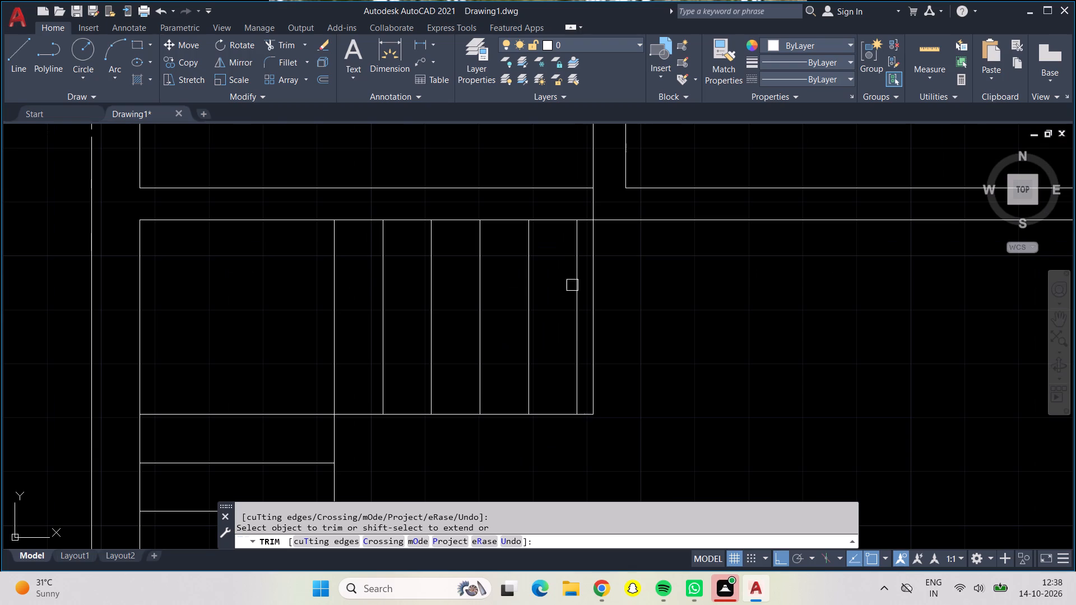
click(595, 294)
drag(595, 290, 593, 281)
click(591, 246)
click(590, 244)
click(590, 412)
key(Escape)
Trim the overlapping wall lines where the horizontal wall below the staircase meets the central vertical wall.
scroll(592, 403, down, 5)
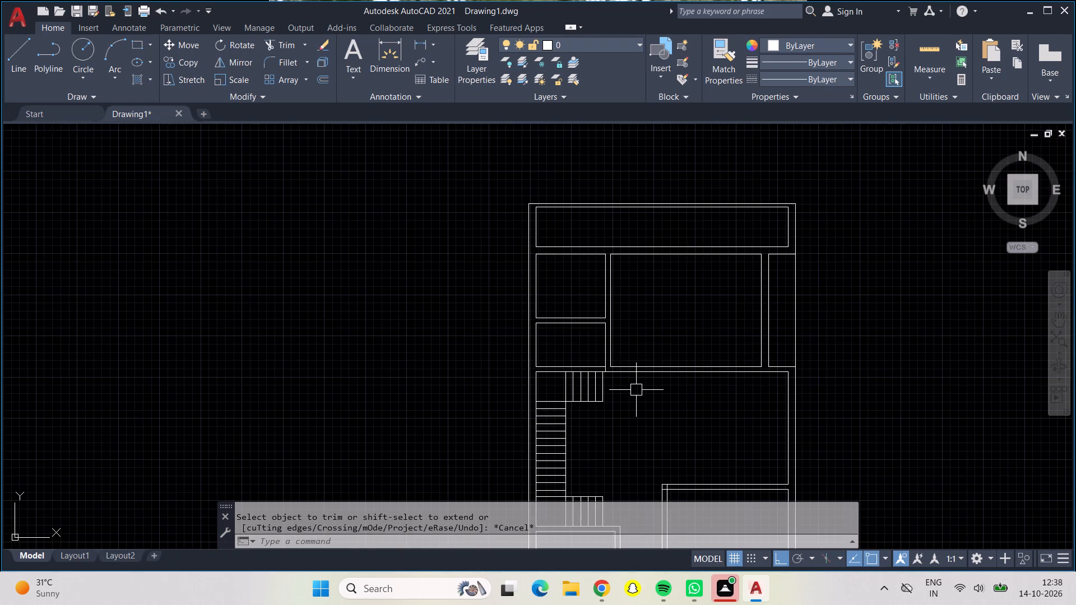
middle_drag(636, 390, 501, 293)
scroll(636, 390, down, 1)
middle_drag(518, 328, 519, 328)
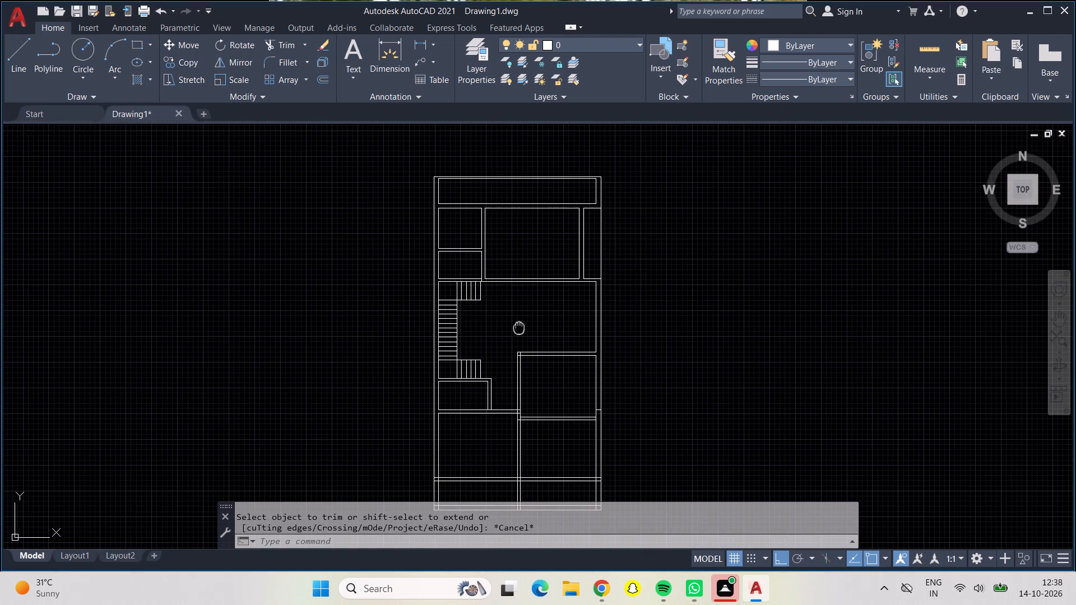
middle_drag(519, 328, 505, 260)
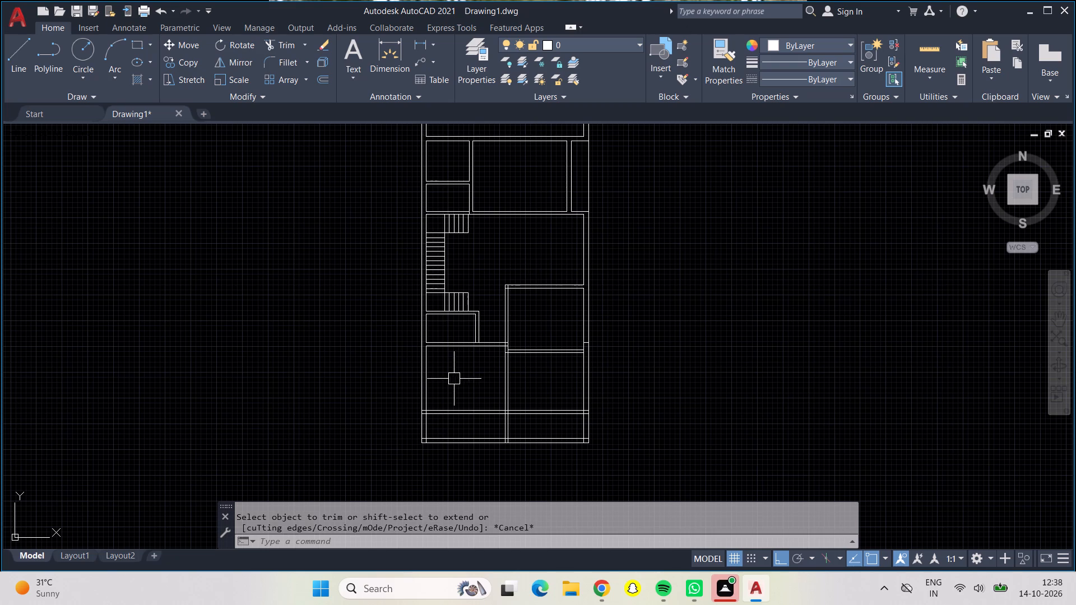
scroll(454, 379, down, 1)
scroll(454, 379, up, 2)
scroll(503, 381, up, 2)
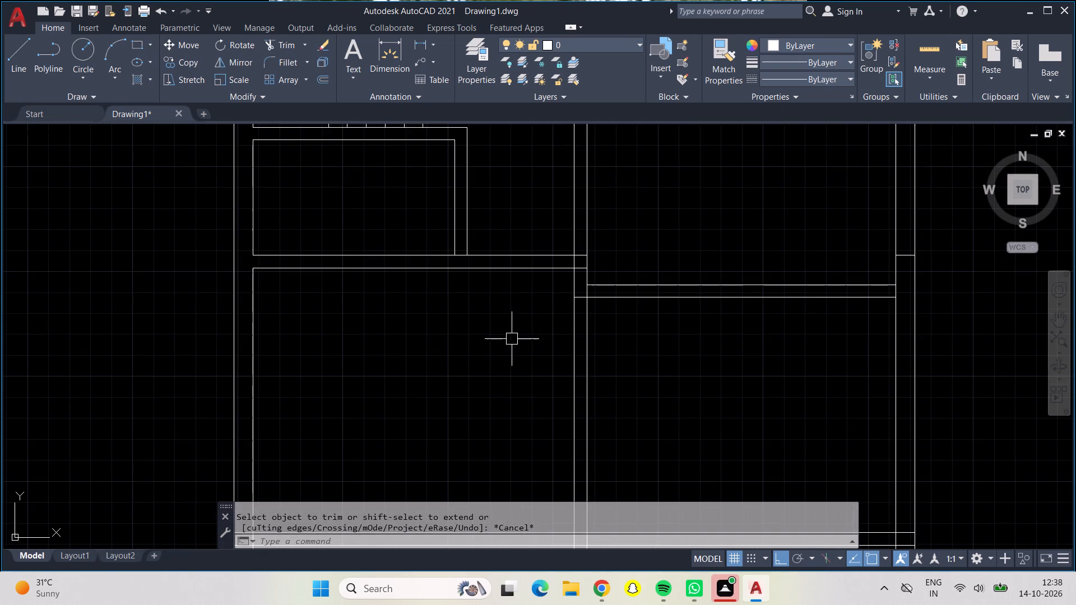
middle_drag(512, 339, 509, 256)
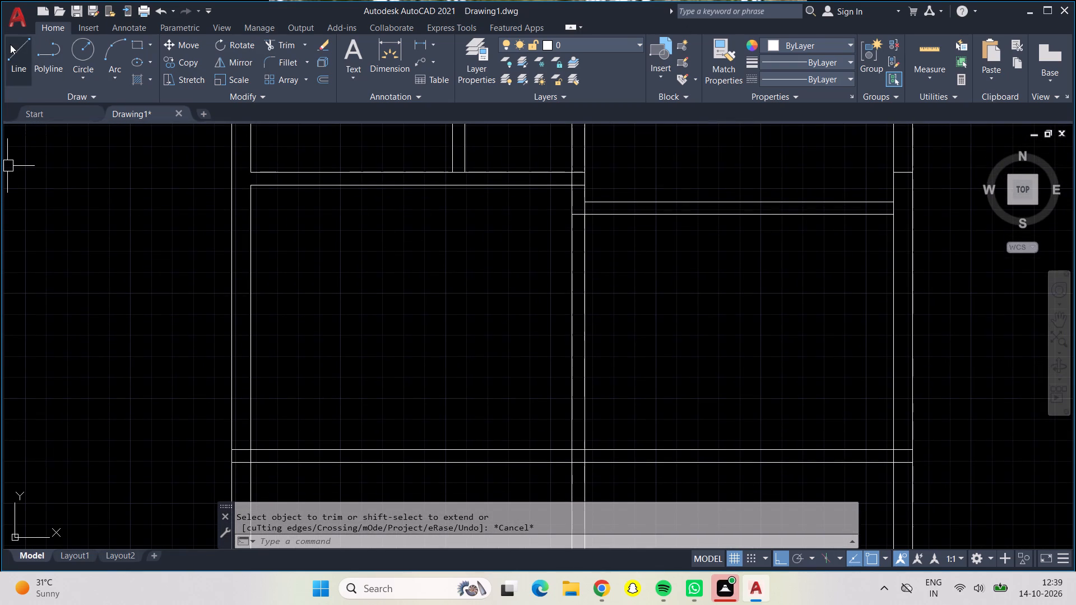
click(9, 45)
key(Escape)
click(285, 46)
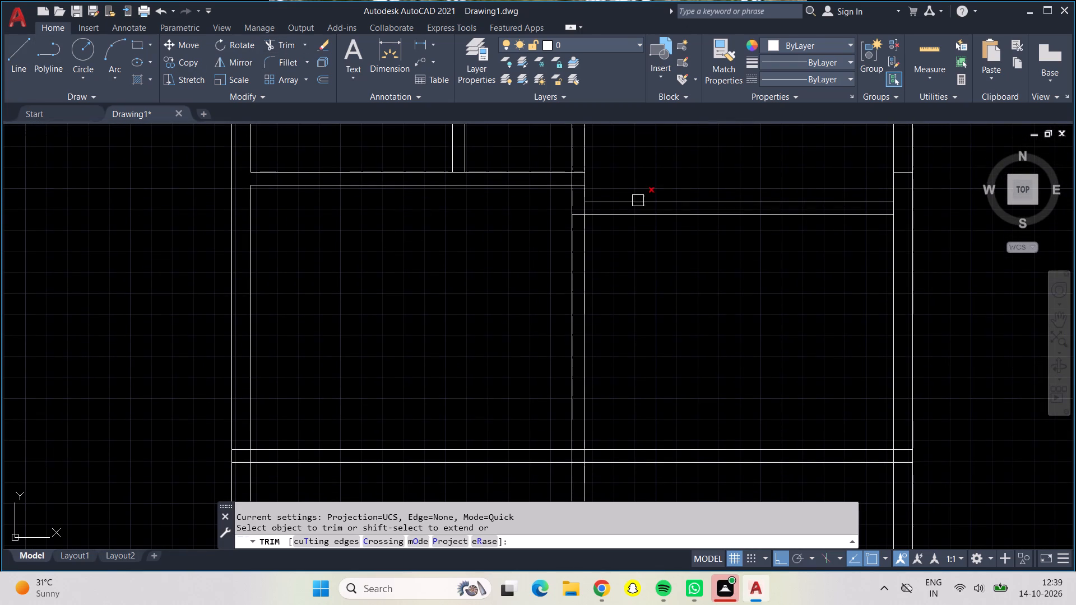
scroll(574, 178, up, 5)
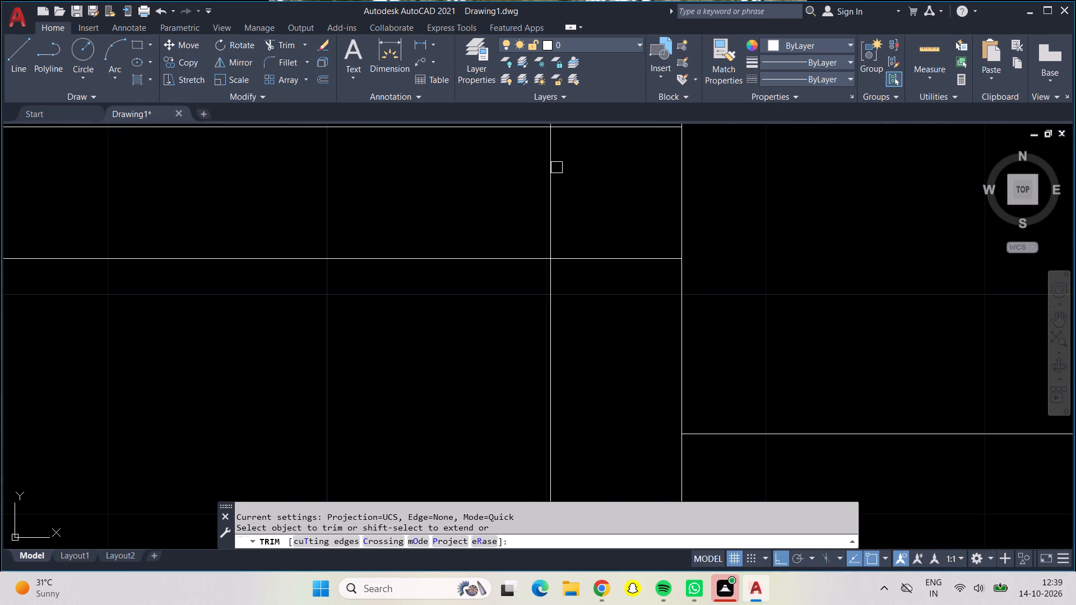
click(553, 170)
click(578, 129)
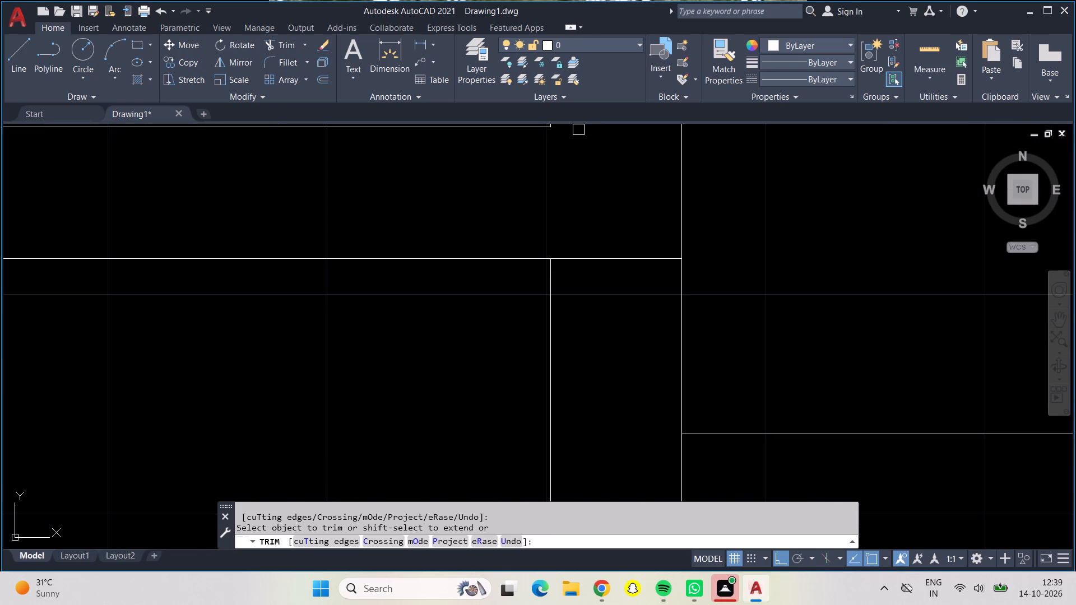
drag(591, 233, 602, 336)
click(602, 336)
Trim the central wall's right-side line below the lower edge of the middle-right room.
drag(729, 464, 647, 469)
key(ctrl+z)
click(684, 472)
Trim the overlapping line stub at the upper-left wall corner of the middle-right room.
scroll(685, 472, down, 3)
middle_drag(678, 470, 675, 464)
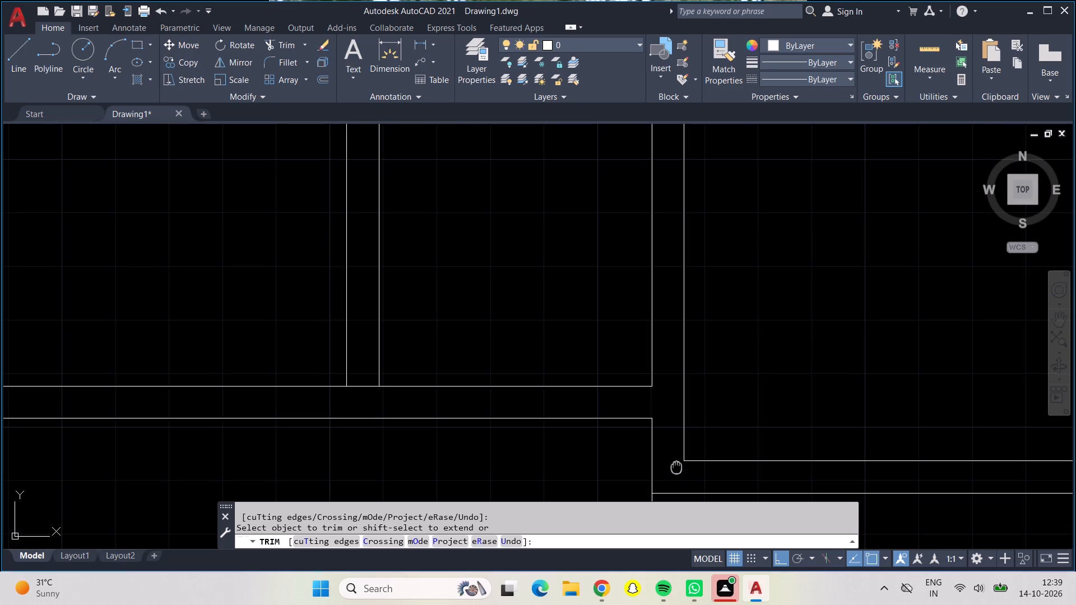
middle_drag(675, 464, 653, 343)
scroll(653, 344, down, 3)
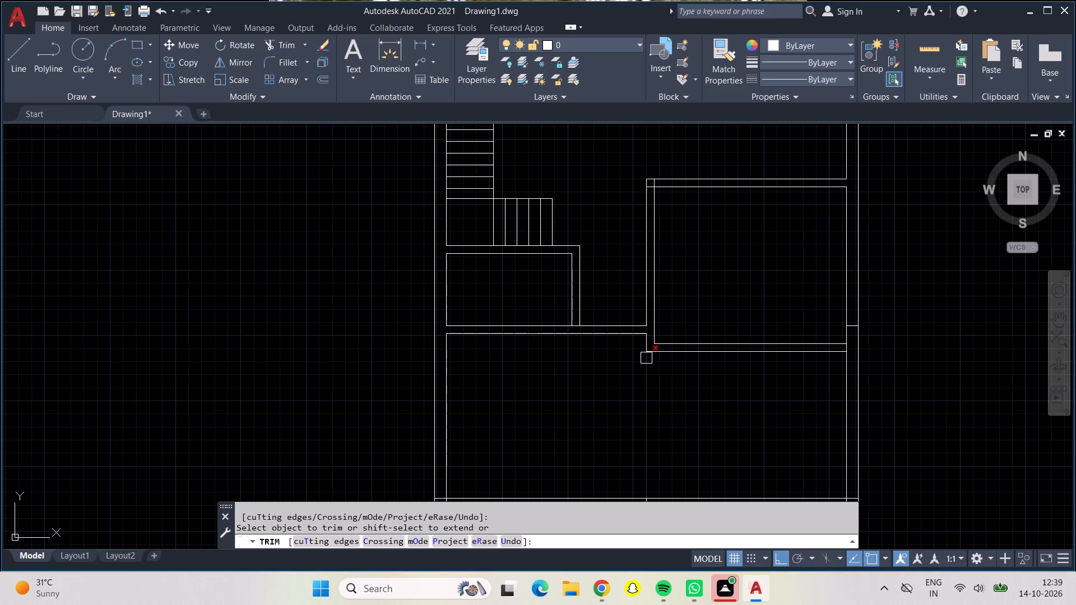
scroll(647, 188, up, 5)
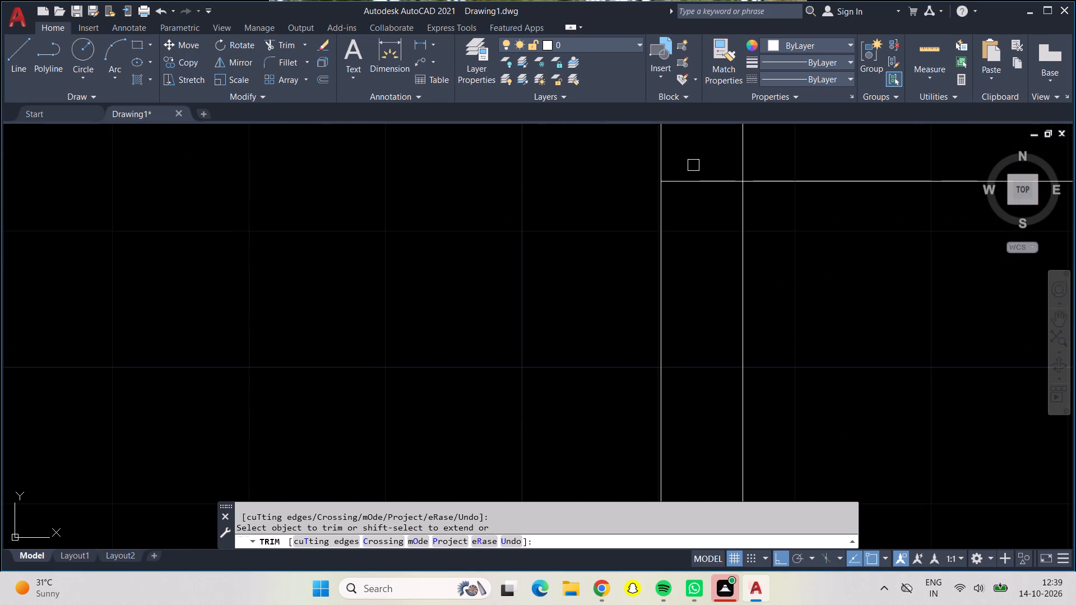
drag(693, 165, 783, 139)
Trim the short horizontal line crossing the outer right wall beside the middle-right room.
scroll(783, 139, down, 4)
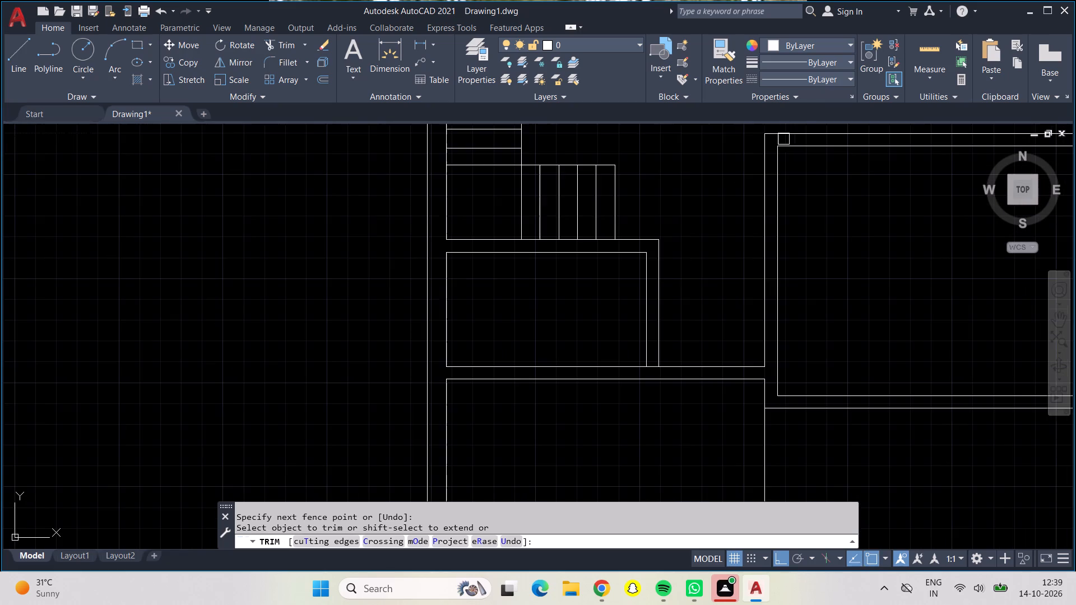
scroll(844, 243, down, 1)
middle_drag(844, 243, 458, 406)
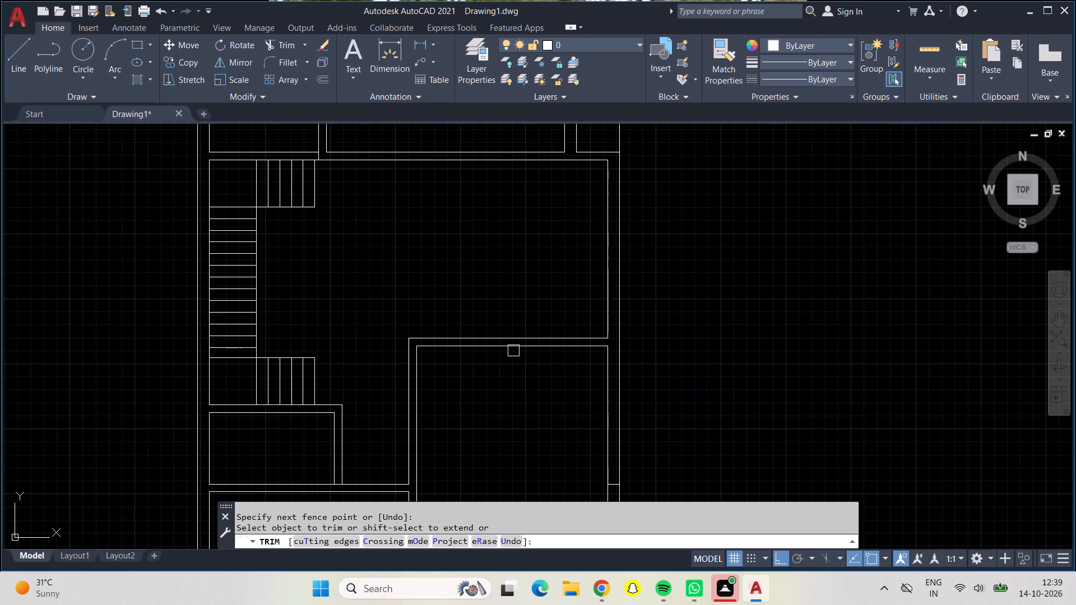
middle_drag(526, 481, 471, 355)
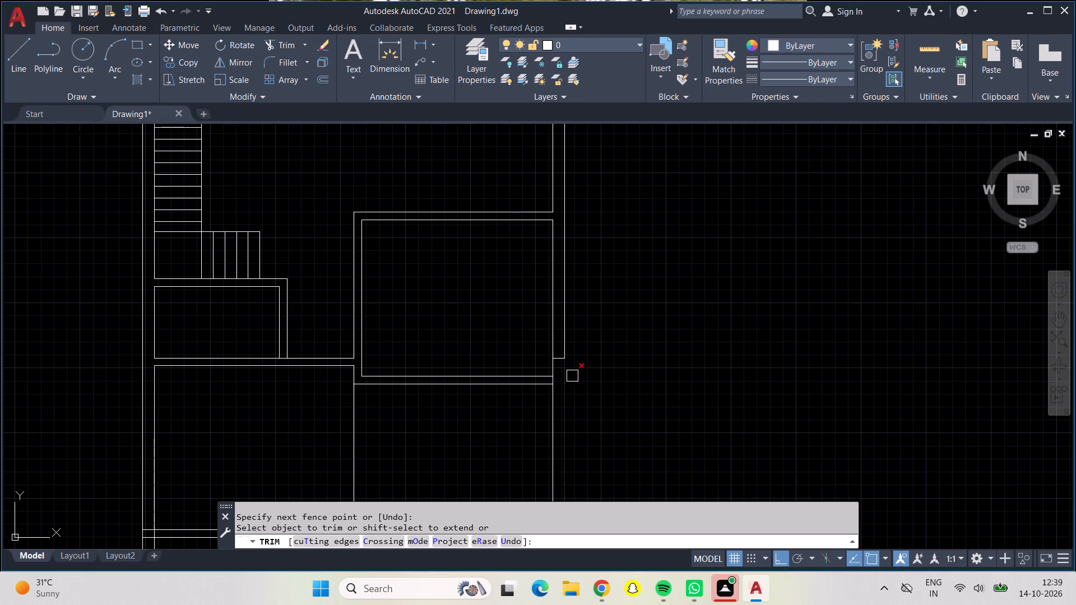
scroll(564, 359, up, 6)
drag(542, 329, 542, 328)
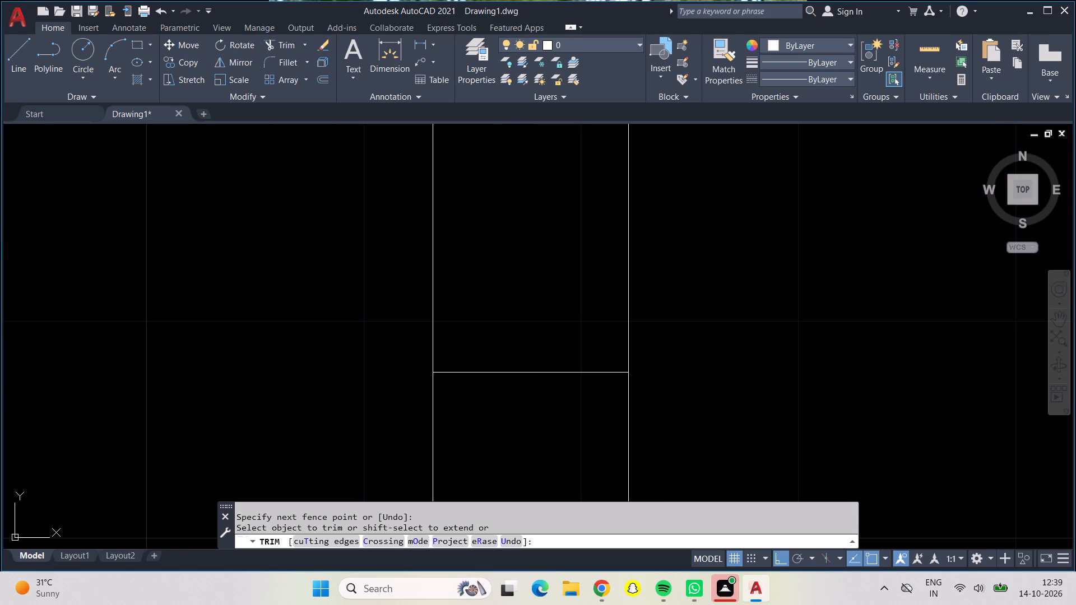
drag(542, 328, 540, 426)
Trim the outer right wall's inner line where it meets the middle-right room's lower wall.
scroll(539, 413, down, 3)
scroll(539, 413, up, 1)
scroll(497, 443, down, 3)
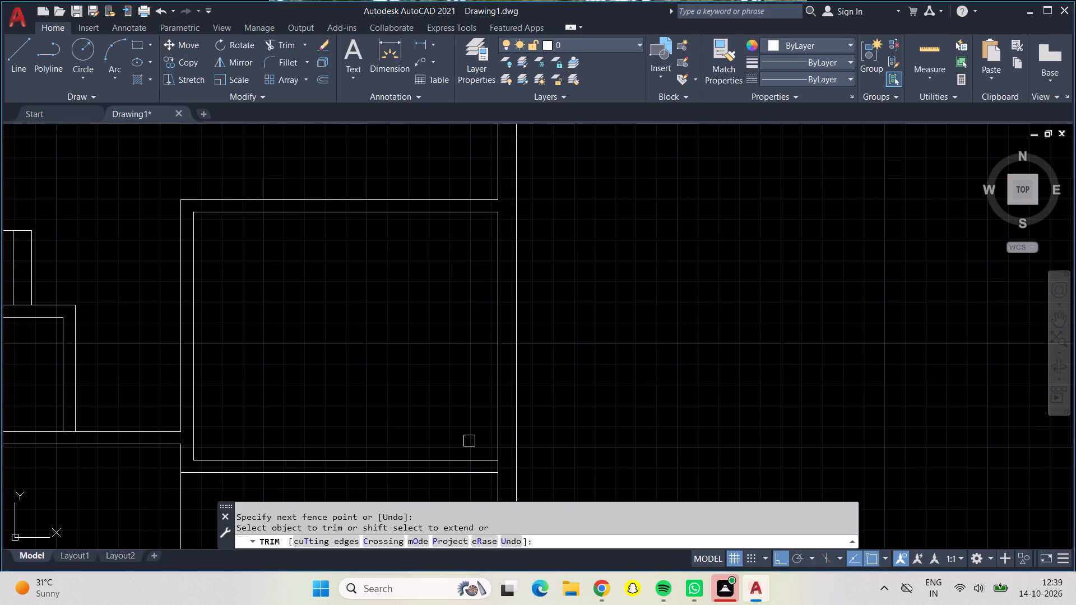
middle_drag(467, 440, 448, 341)
scroll(466, 439, down, 1)
scroll(448, 341, up, 6)
drag(491, 360, 491, 360)
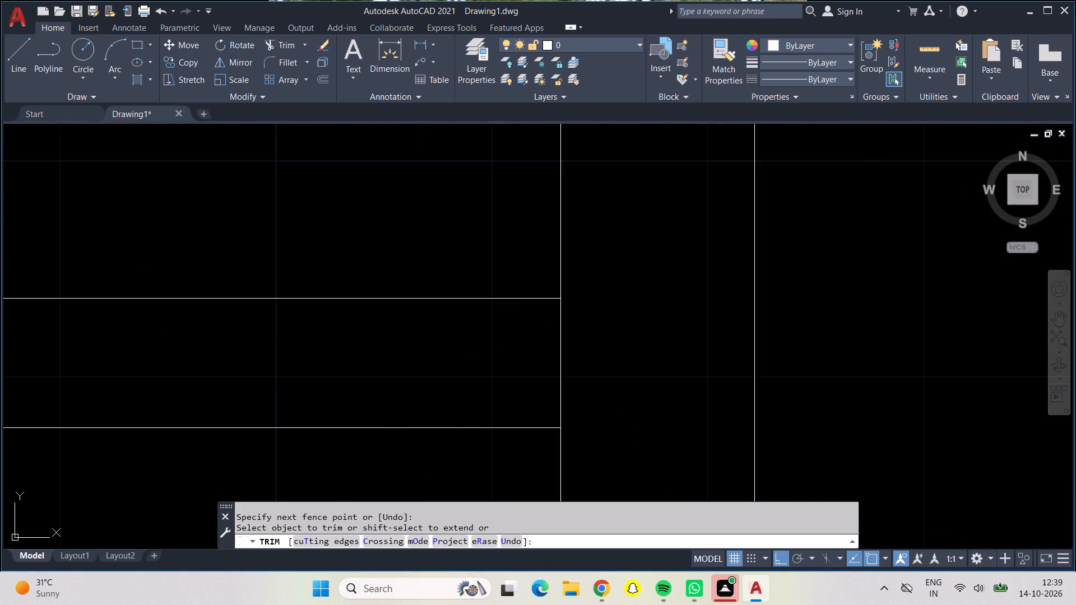
drag(491, 360, 634, 382)
scroll(622, 377, down, 2)
key(Escape)
Offset the central vertical wall line between the two lower rooms 6" to the right.
scroll(538, 420, down, 1)
scroll(538, 420, up, 1)
scroll(538, 420, down, 1)
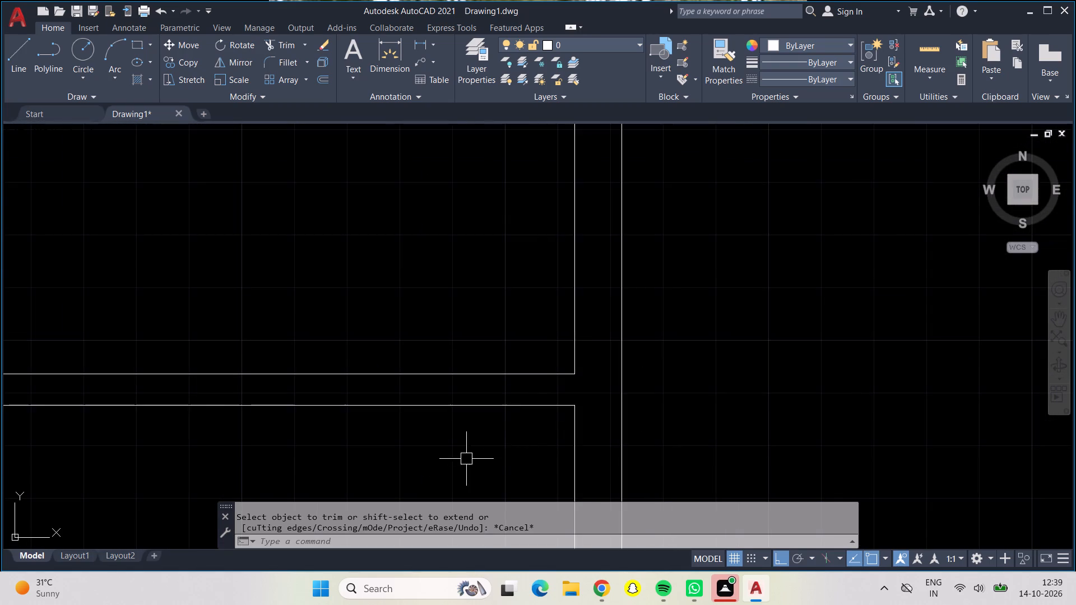
scroll(465, 459, down, 2)
scroll(465, 459, up, 1)
scroll(439, 459, down, 1)
scroll(439, 459, up, 1)
middle_drag(439, 459, 657, 373)
scroll(656, 377, down, 2)
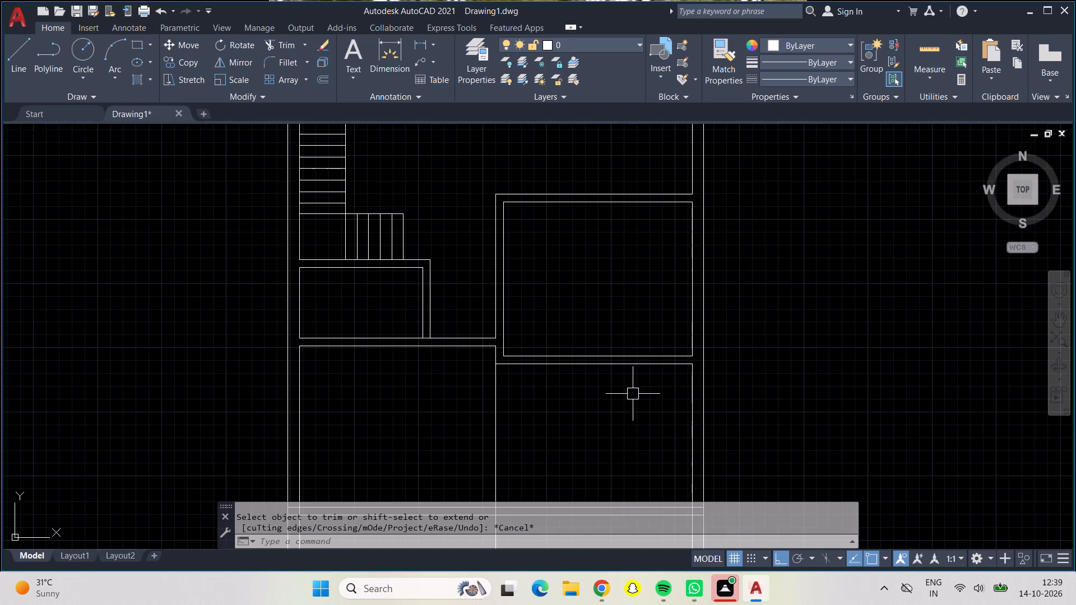
scroll(602, 415, down, 1)
middle_drag(602, 415, 588, 367)
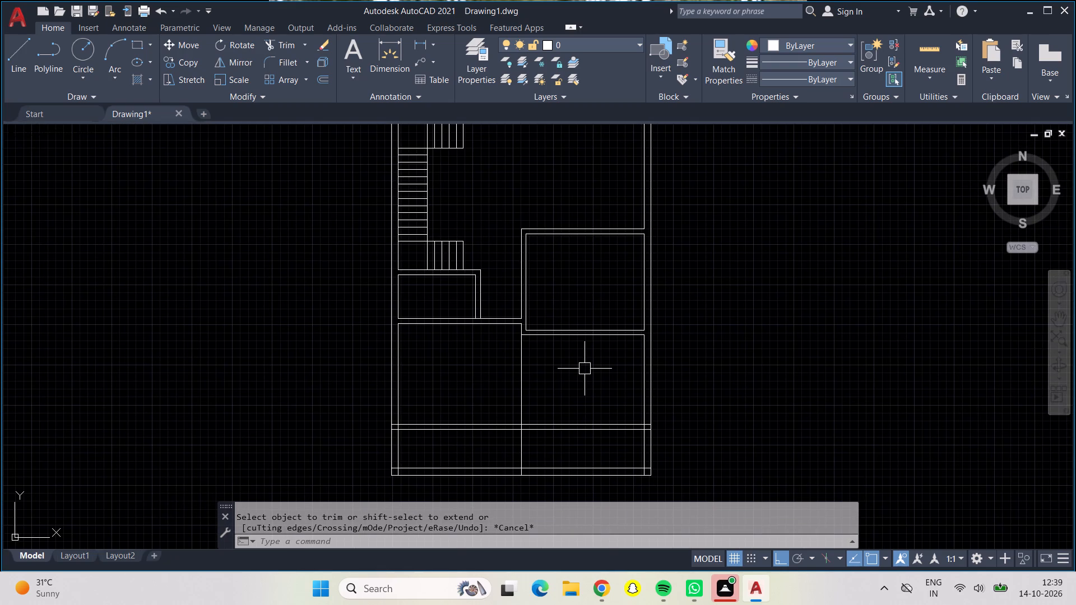
key(Escape)
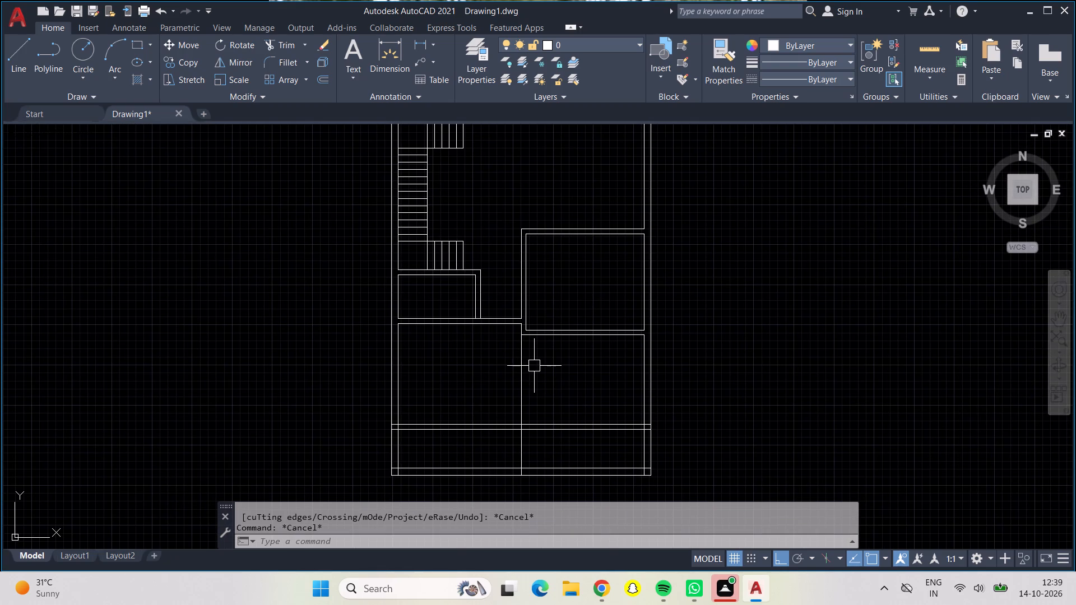
key(o)
key(Return)
key(6)
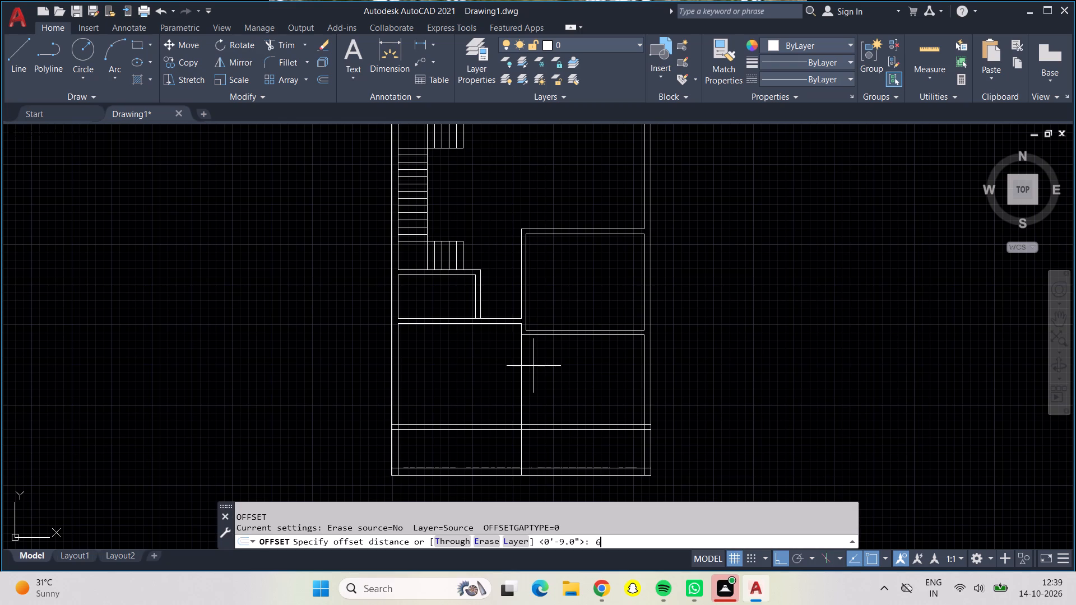
key(shift+quotedbl)
key(Return)
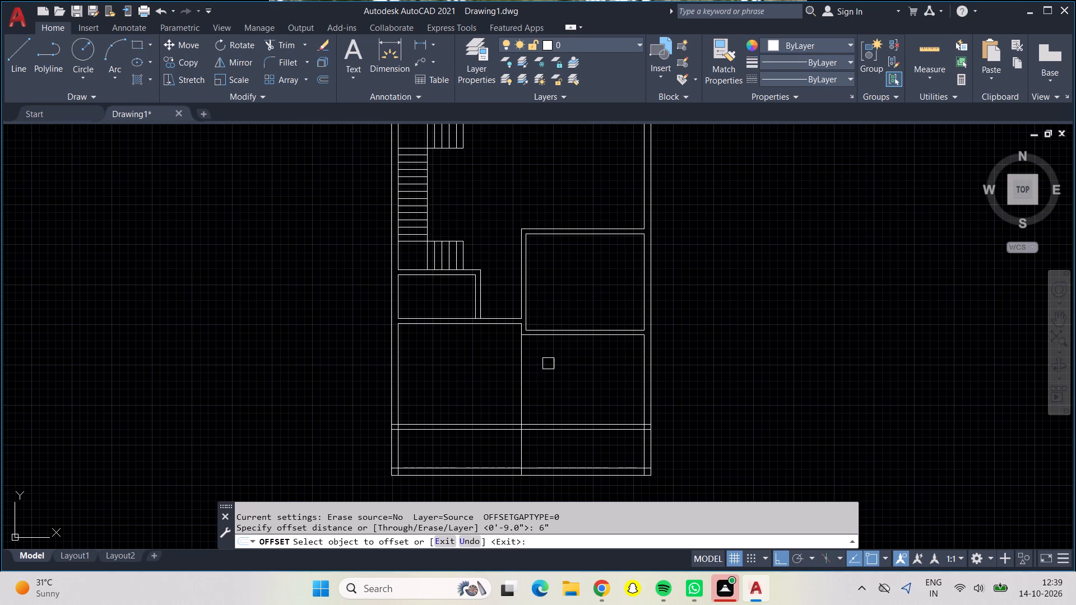
click(521, 389)
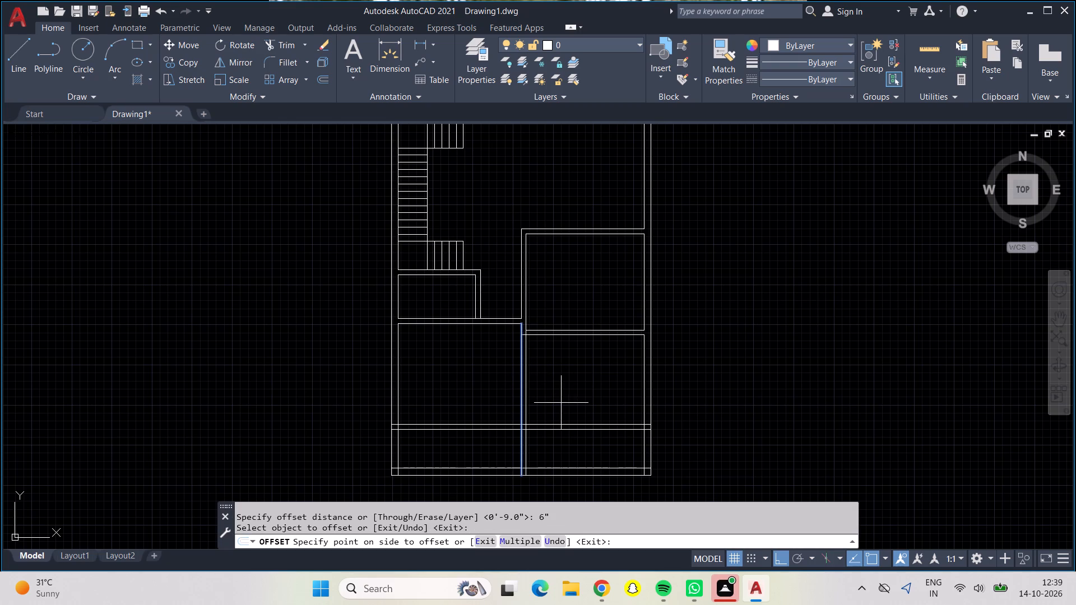
click(561, 403)
key(Escape)
Fence-trim the lower horizontal wall lines across the right-hand room and the central wall lines below the lower-left room.
click(290, 43)
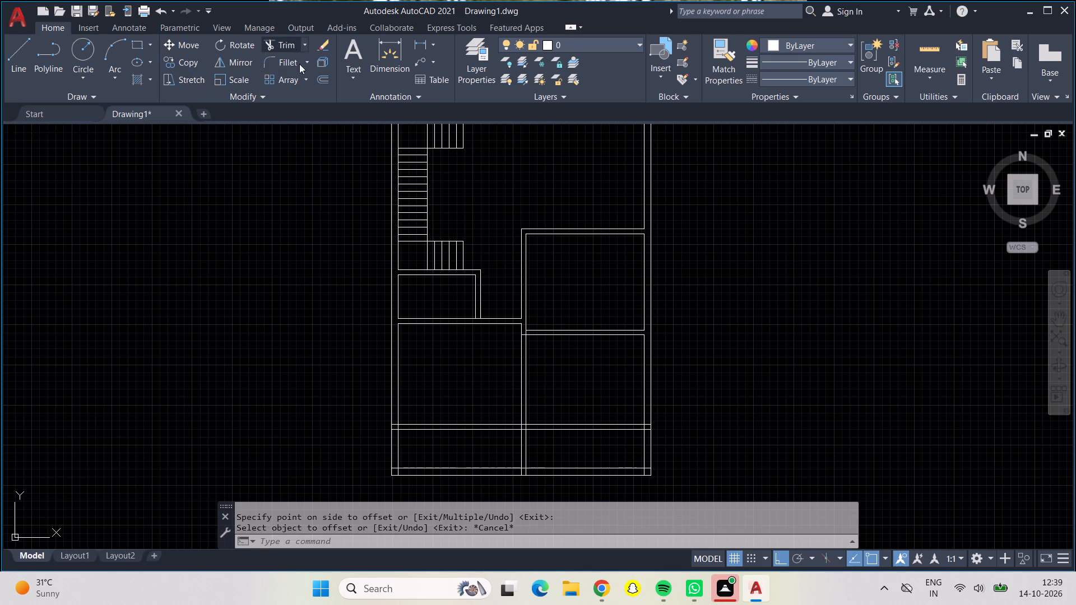
drag(571, 383, 582, 442)
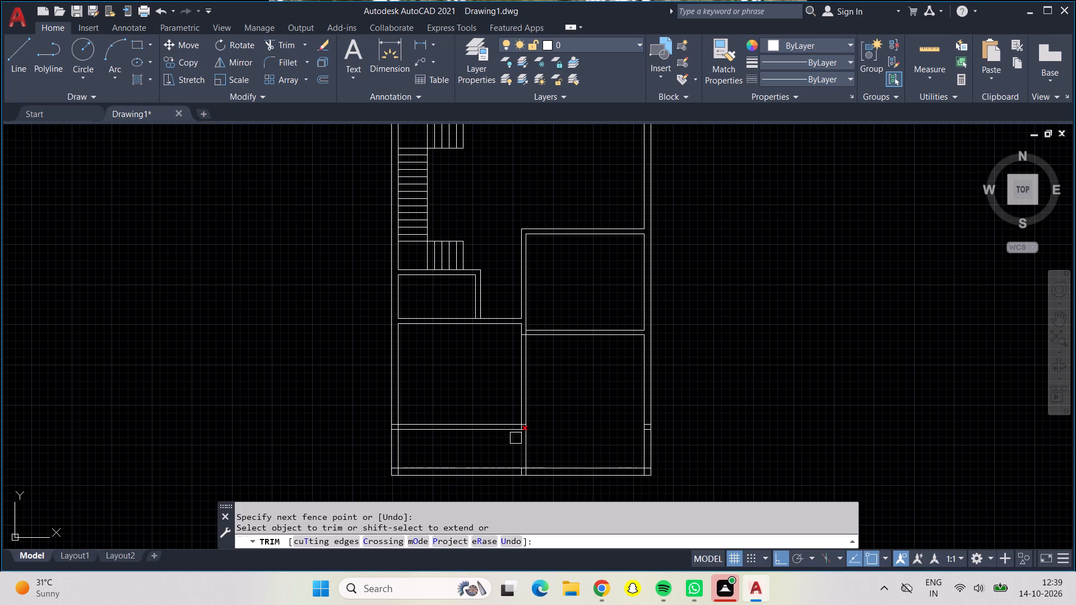
drag(493, 441, 542, 448)
Trim the leftover stubs where the central 6" wall meets the wall beneath the middle-right room.
scroll(519, 341, up, 3)
scroll(520, 341, down, 1)
scroll(532, 339, up, 1)
scroll(532, 339, down, 1)
scroll(532, 339, up, 5)
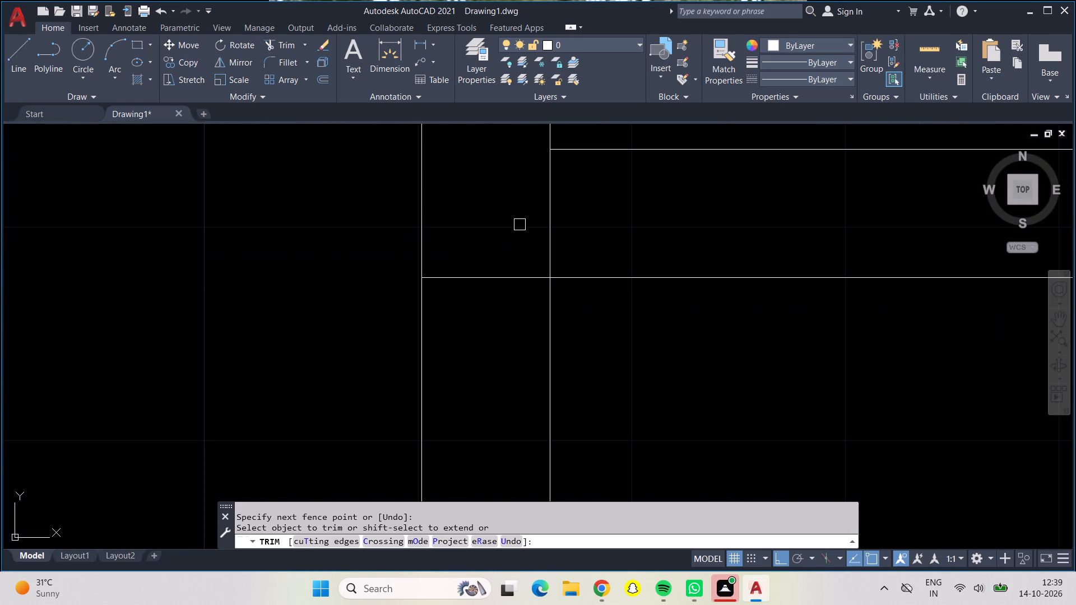
drag(518, 212, 605, 208)
scroll(606, 210, down, 4)
scroll(611, 274, down, 1)
scroll(614, 278, up, 1)
scroll(616, 282, down, 1)
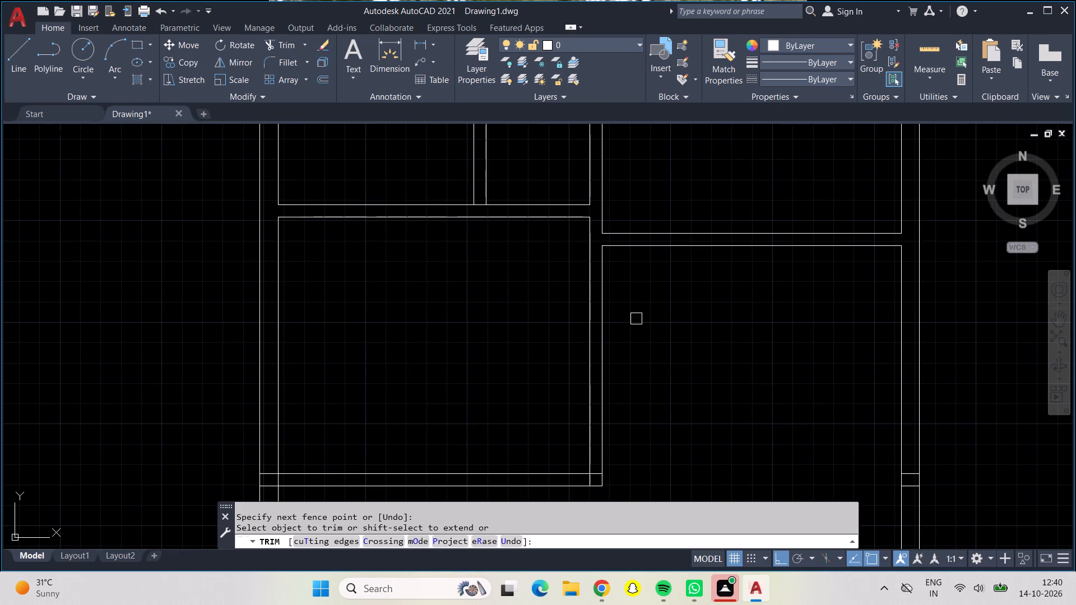
Trim the upper line of the wall beneath the small room between that room's outer wall and the central wall.
scroll(477, 207, up, 1)
scroll(476, 206, down, 1)
scroll(476, 206, up, 2)
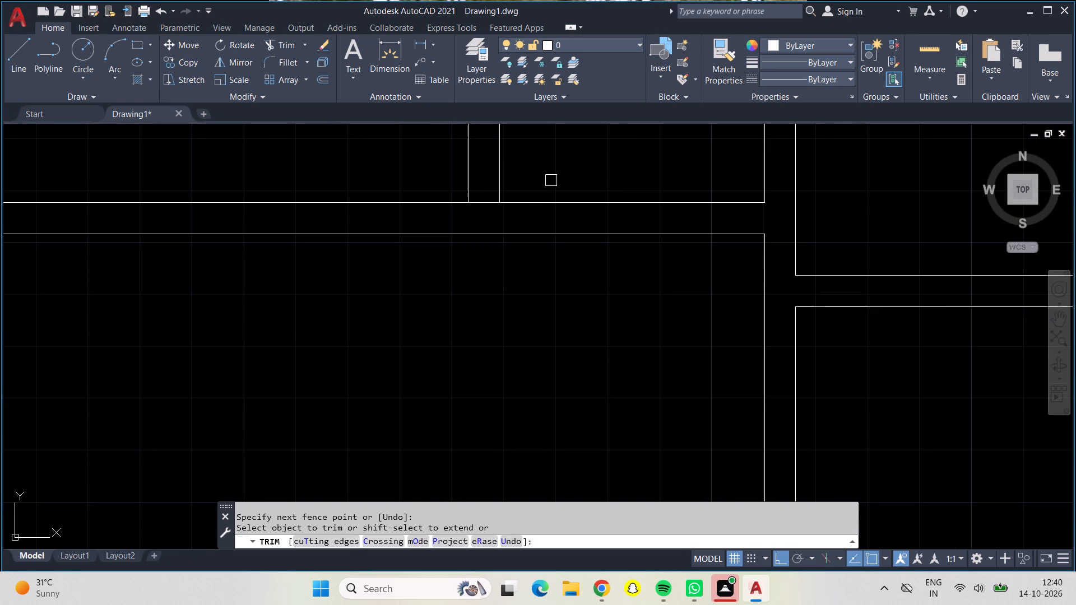
click(550, 202)
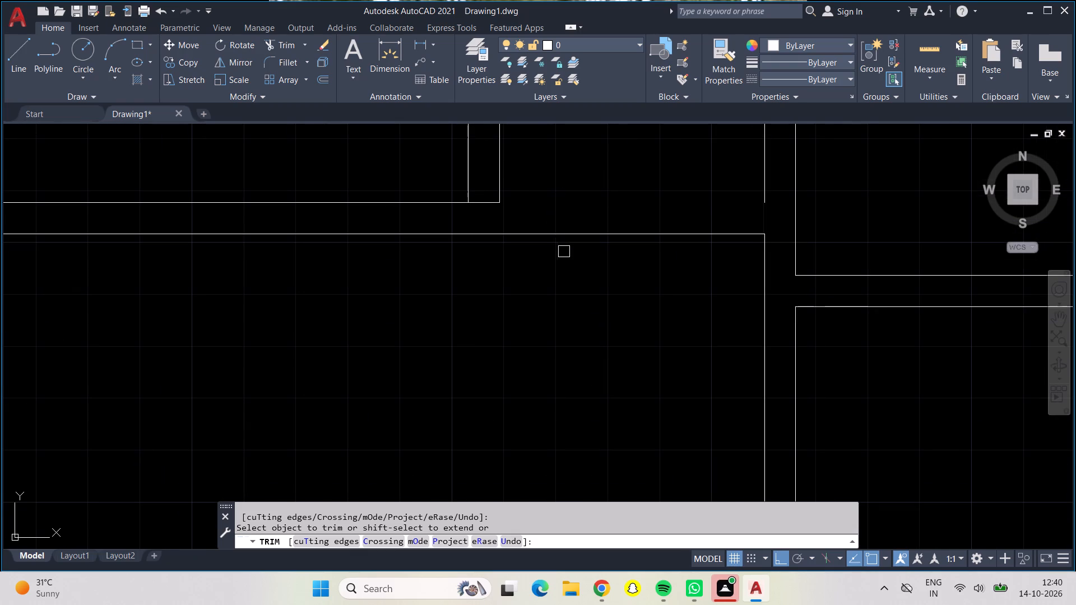
scroll(567, 265, down, 2)
scroll(575, 210, down, 1)
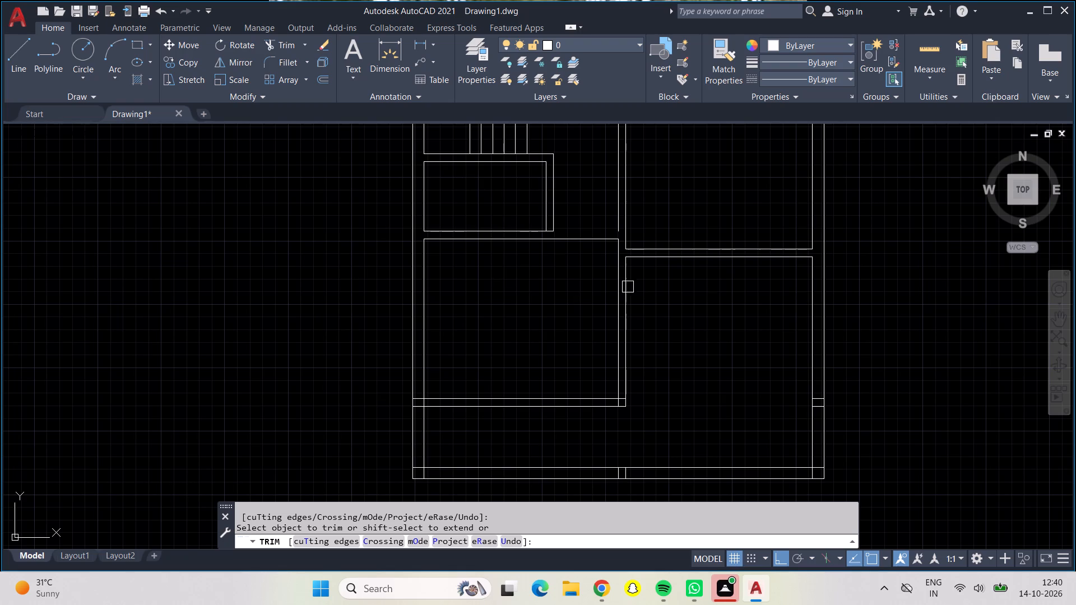
key(Escape)
Draw a short vertical line from the small room's outer lower corner down past the wall's lower line.
click(17, 67)
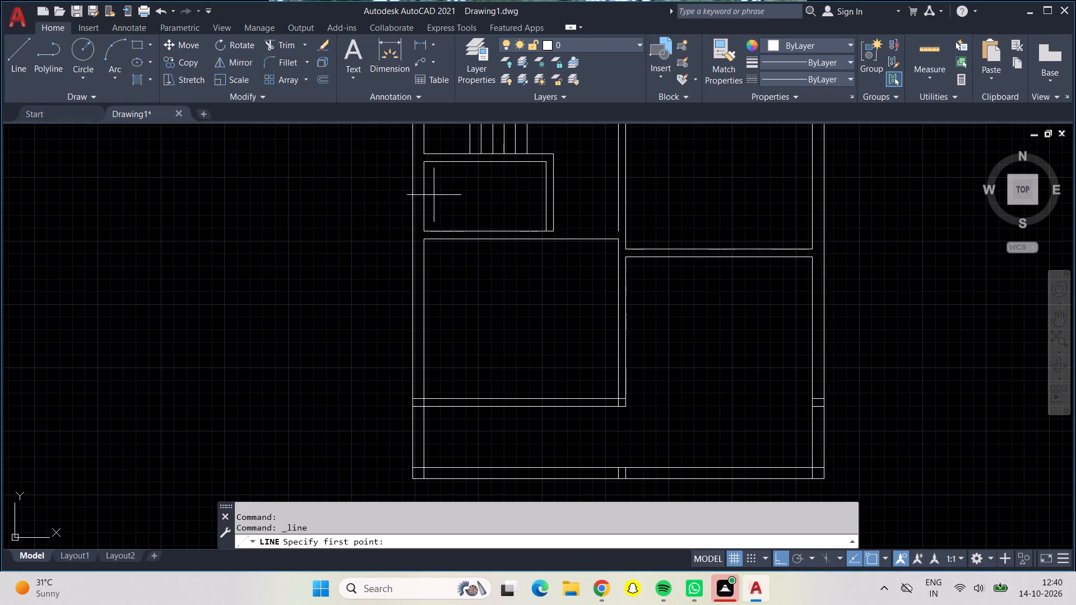
scroll(550, 222, up, 1)
scroll(550, 222, down, 1)
scroll(550, 222, up, 3)
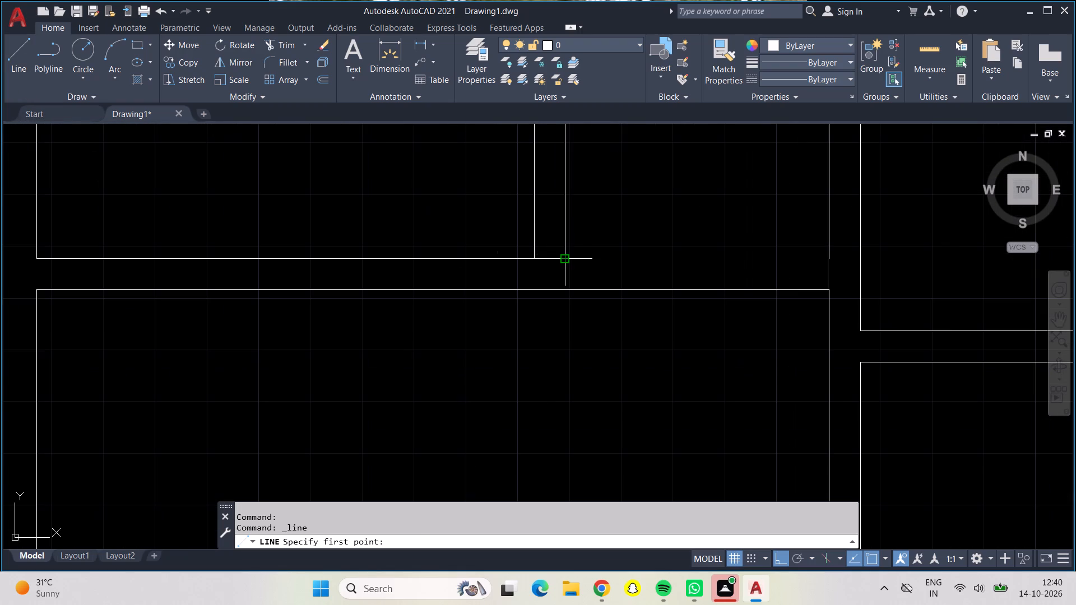
click(564, 258)
click(565, 305)
key(Escape)
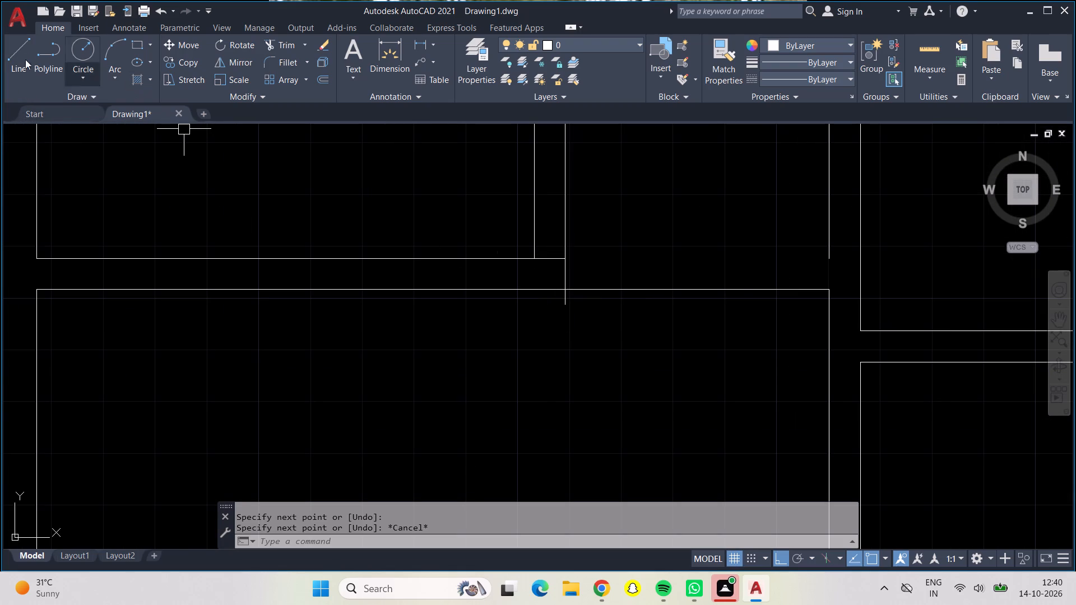
Draw a vertical line closing the gap in the central wall's inner line down to the lower-left room's upper corner.
click(10, 54)
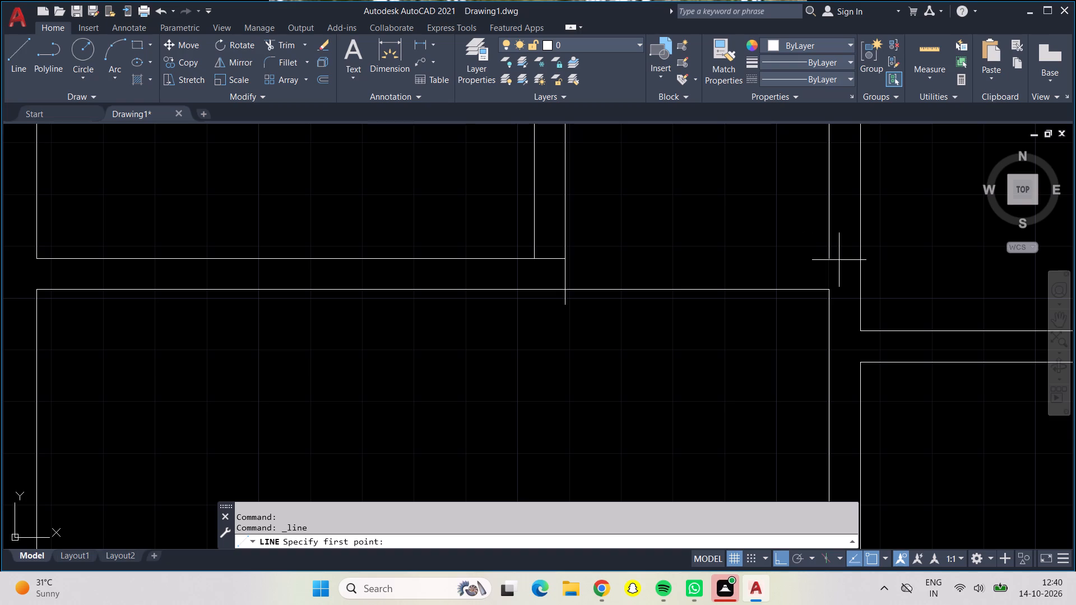
click(833, 258)
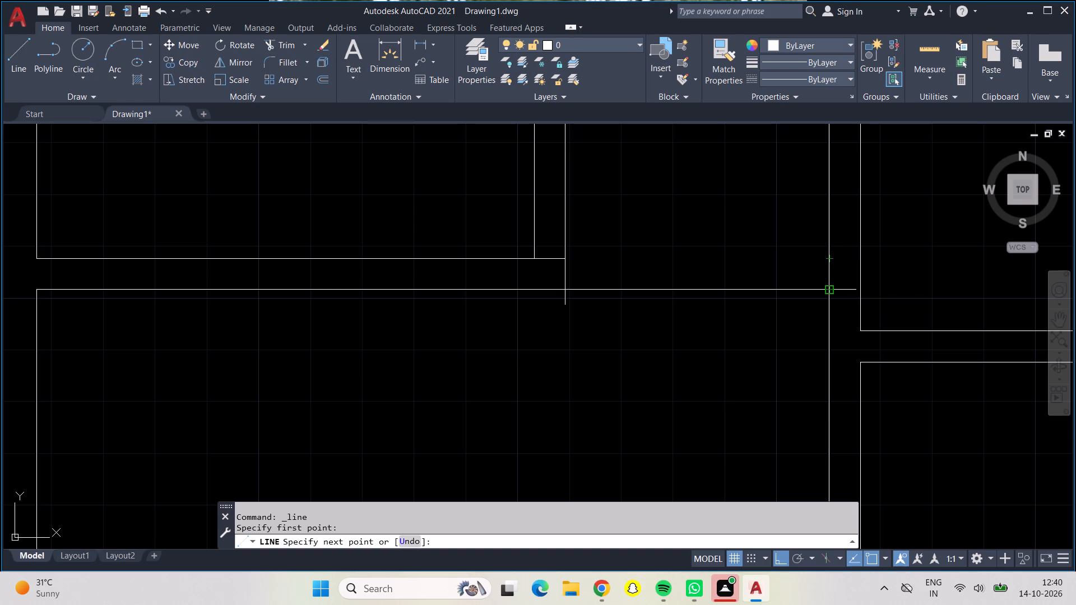
click(831, 291)
key(Escape)
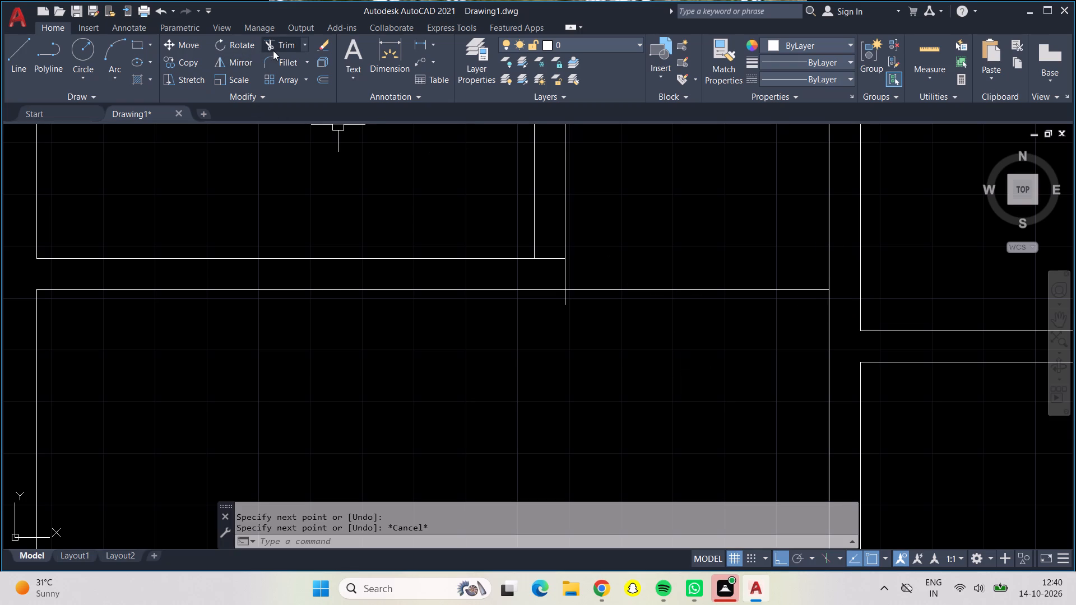
Trim the wall's lower line between the small room and the central wall, plus the leftover pieces at the small room's lower corner.
click(273, 50)
drag(712, 203, 715, 305)
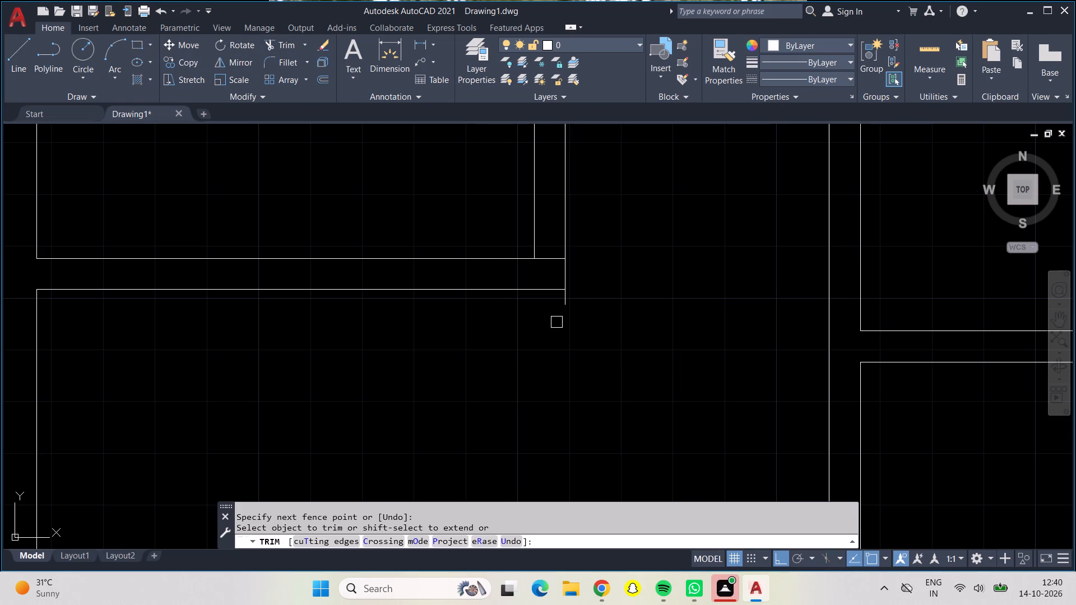
click(562, 305)
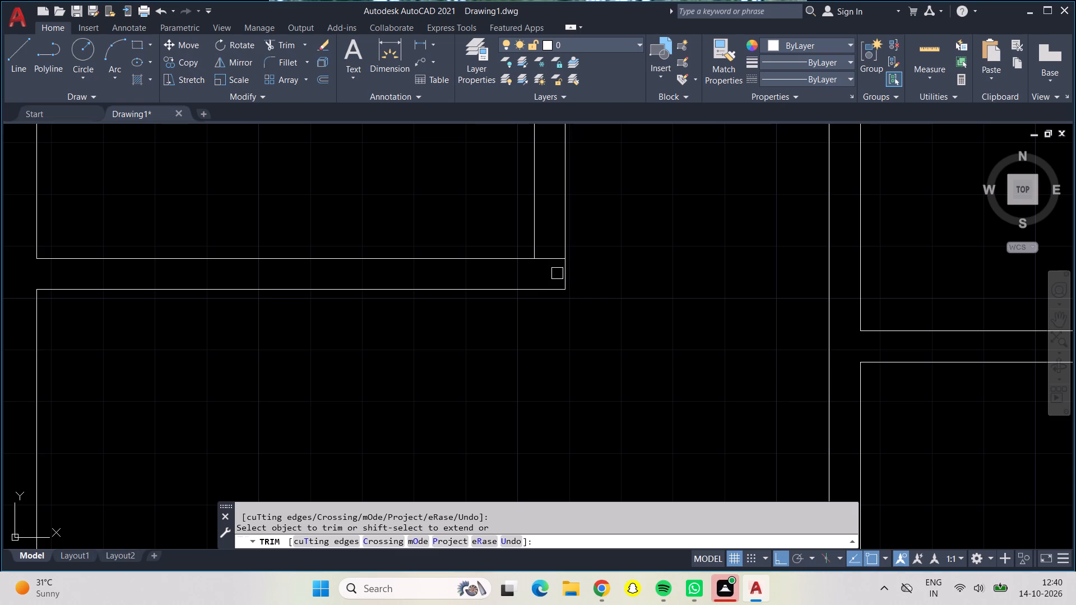
click(551, 258)
Fence-trim the two leftover horizontal stubs inside the outer right wall beside the lower-right room.
scroll(565, 277, down, 3)
scroll(639, 353, down, 1)
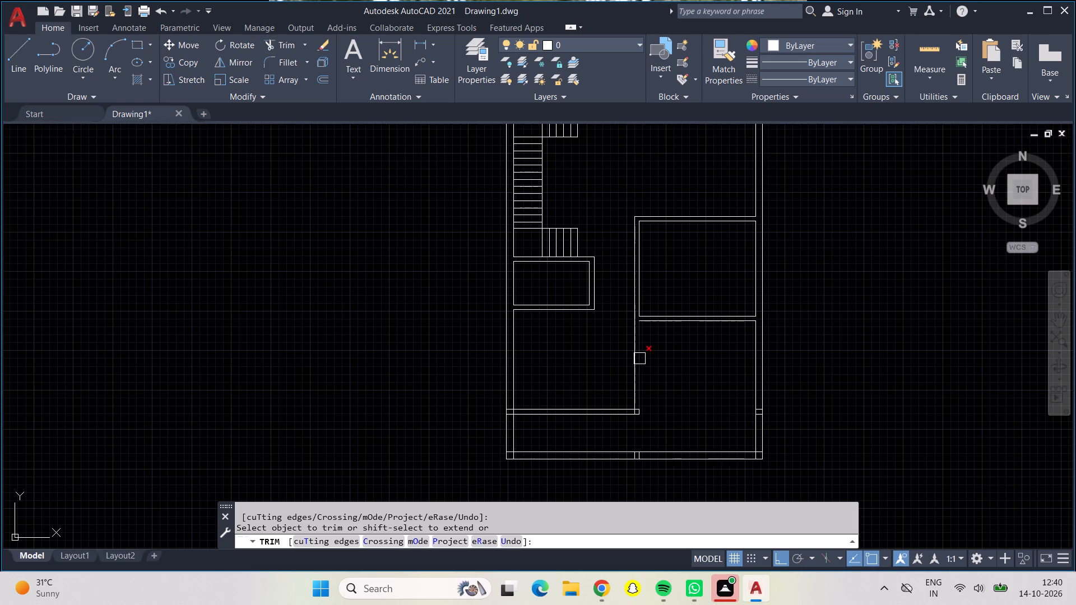
middle_drag(674, 380, 576, 281)
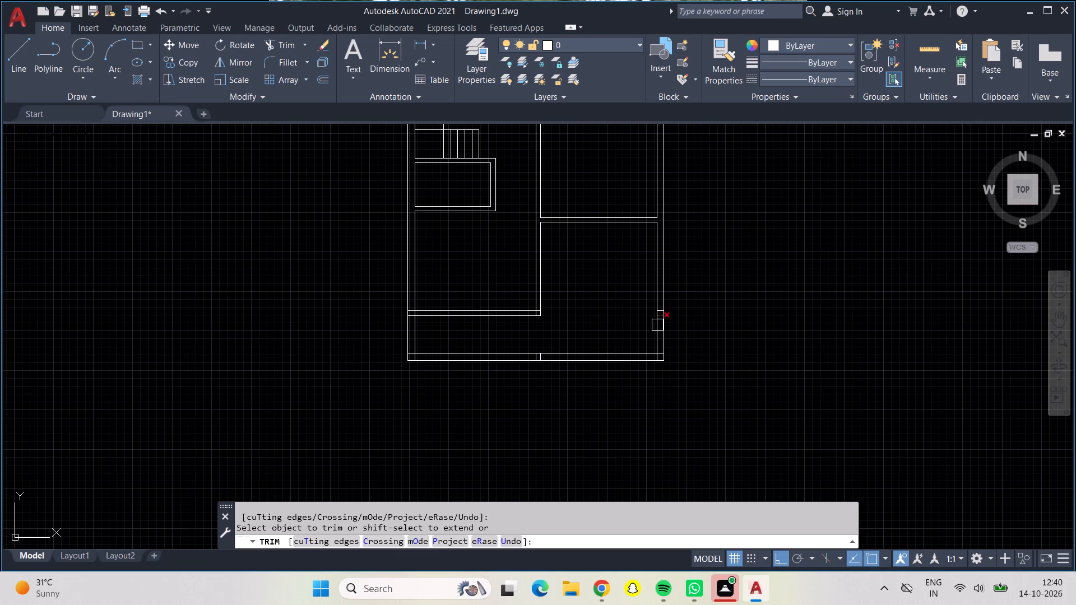
scroll(658, 314, up, 7)
drag(703, 218, 708, 451)
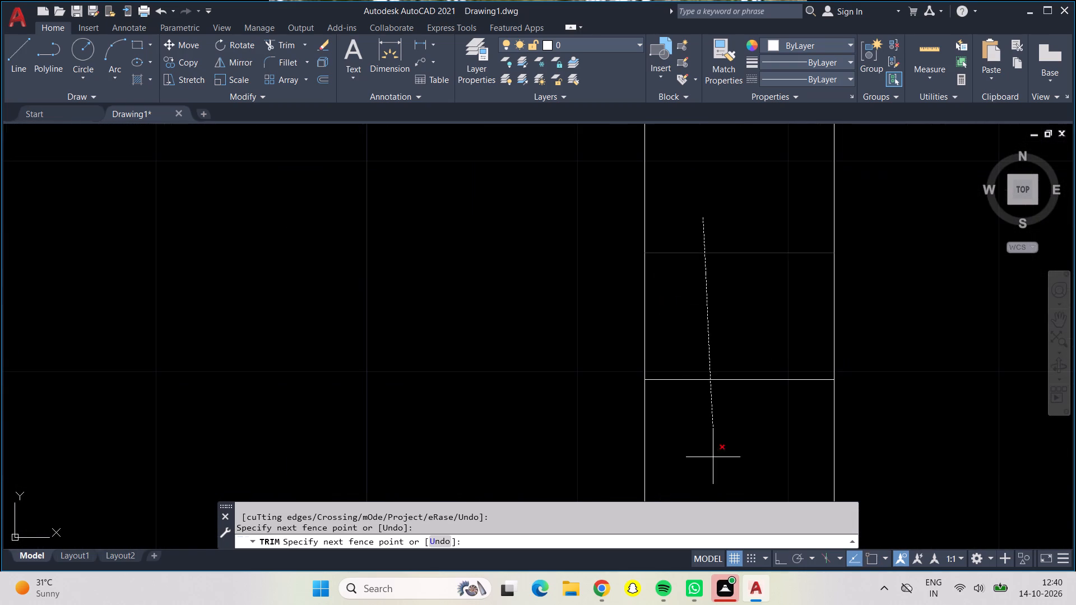
drag(708, 451, 712, 458)
Trim the overlapping inner line stubs at the corner where the central wall meets the lower-left room's lower wall.
scroll(702, 431, down, 4)
scroll(587, 384, down, 2)
scroll(585, 385, up, 1)
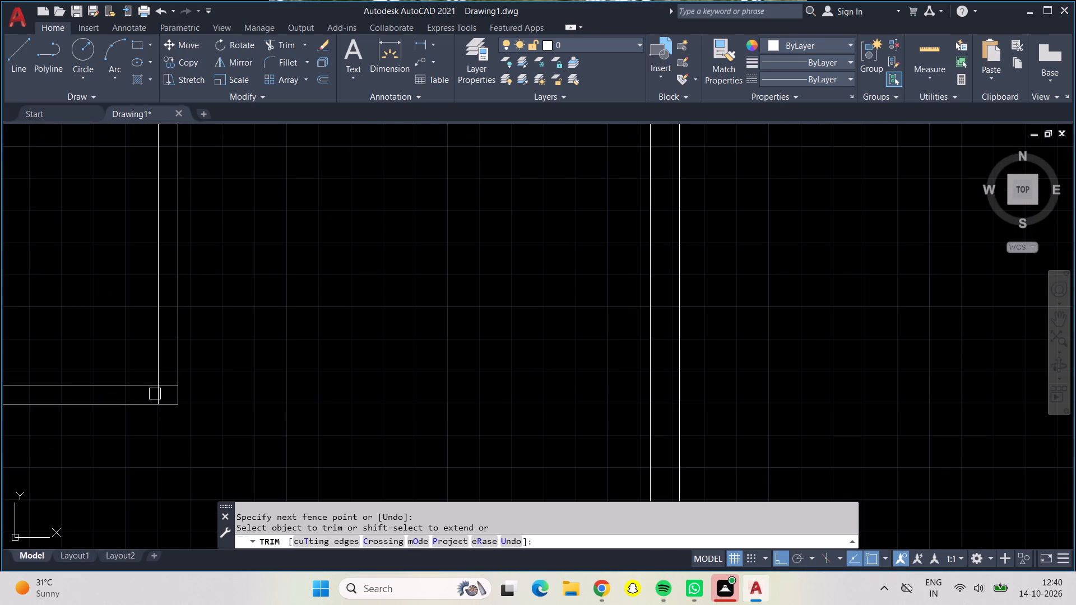
scroll(164, 394, down, 1)
scroll(164, 394, up, 3)
click(151, 390)
click(173, 374)
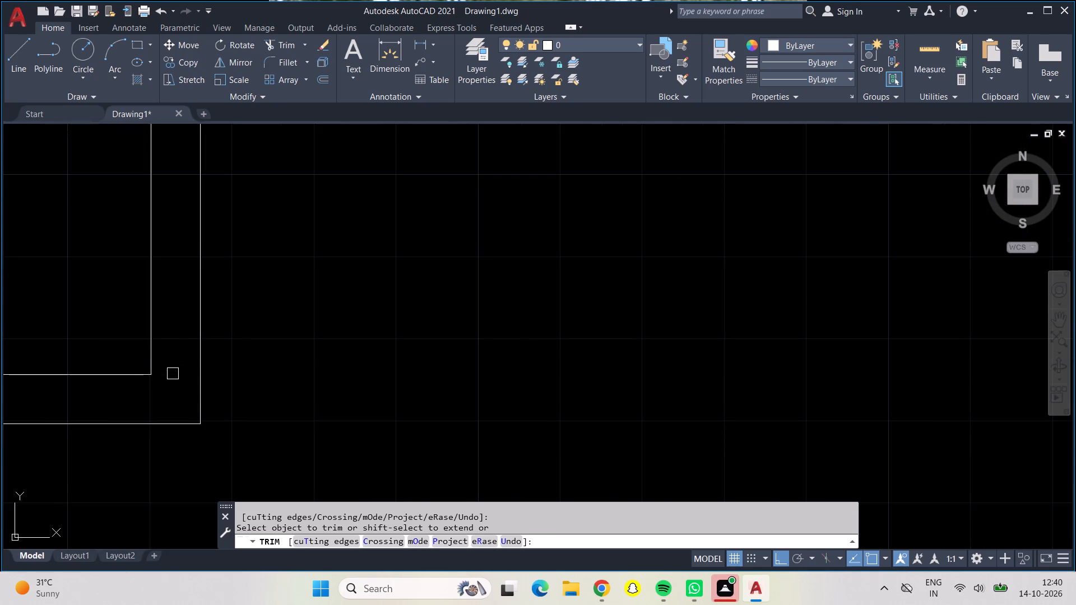
Fence-trim the overlapping lines where the lower-left room's lower wall meets the outer left wall.
scroll(174, 375, down, 3)
scroll(180, 389, up, 1)
scroll(203, 406, down, 1)
scroll(207, 417, up, 1)
scroll(207, 420, down, 2)
middle_drag(214, 424, 520, 410)
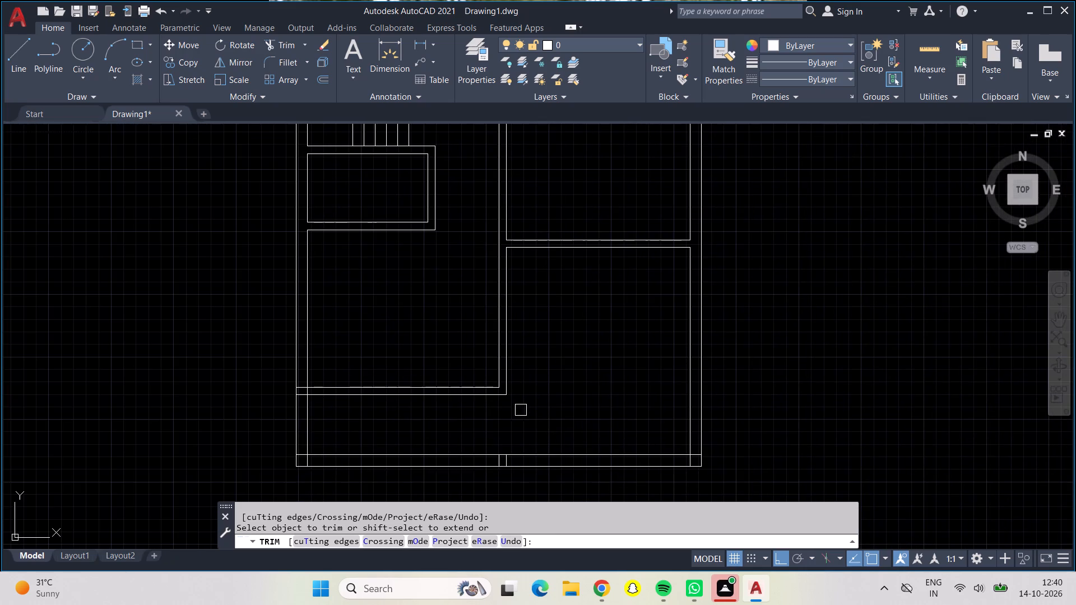
scroll(302, 394, down, 1)
scroll(302, 393, up, 1)
scroll(300, 392, down, 1)
scroll(300, 392, up, 7)
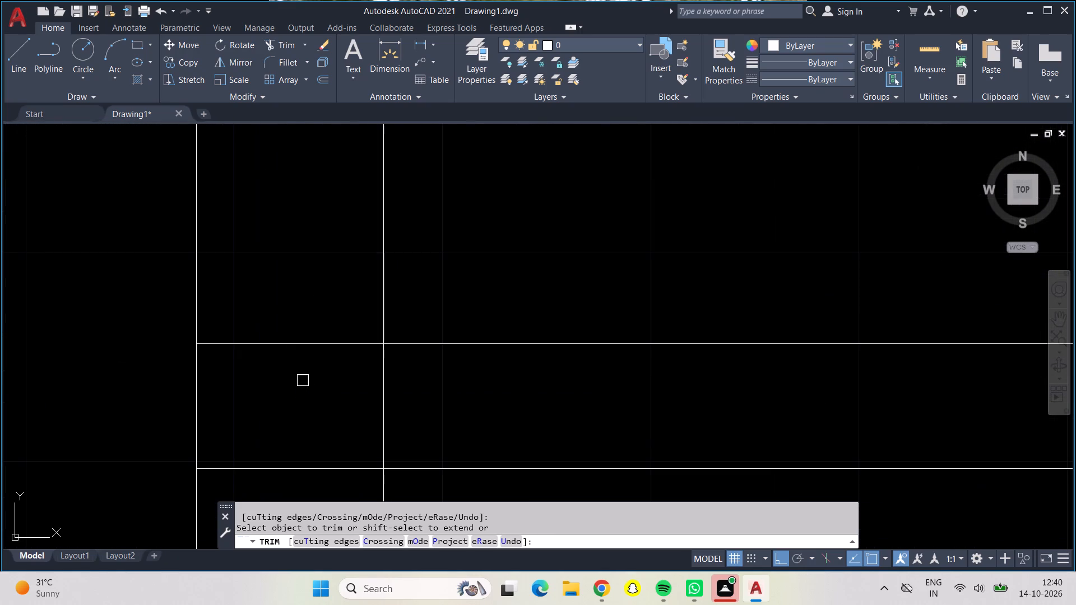
drag(272, 294, 460, 434)
Trim away the outer wall's inner lines along the left side and bottom of the strip below the lower-left room.
scroll(457, 434, down, 7)
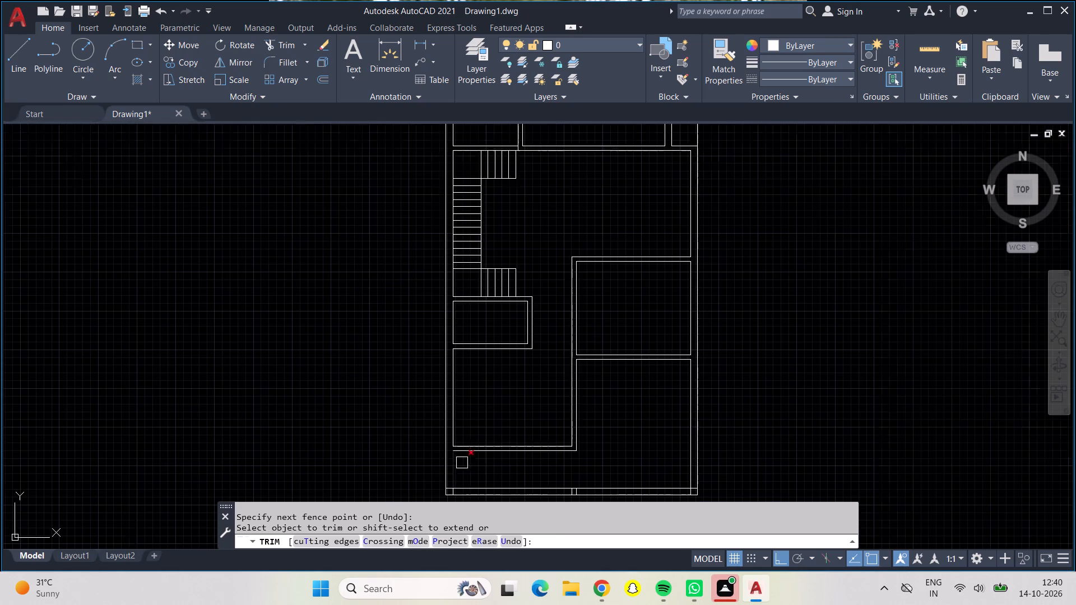
middle_drag(481, 464, 463, 374)
scroll(481, 464, down, 1)
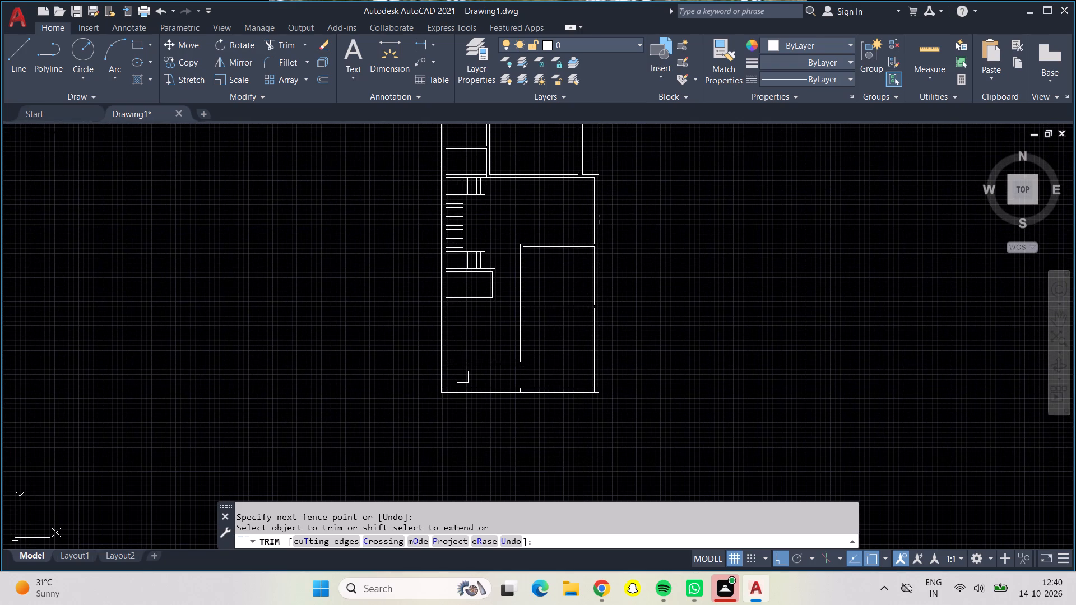
scroll(462, 377, up, 5)
scroll(462, 377, down, 1)
middle_drag(462, 377, 401, 271)
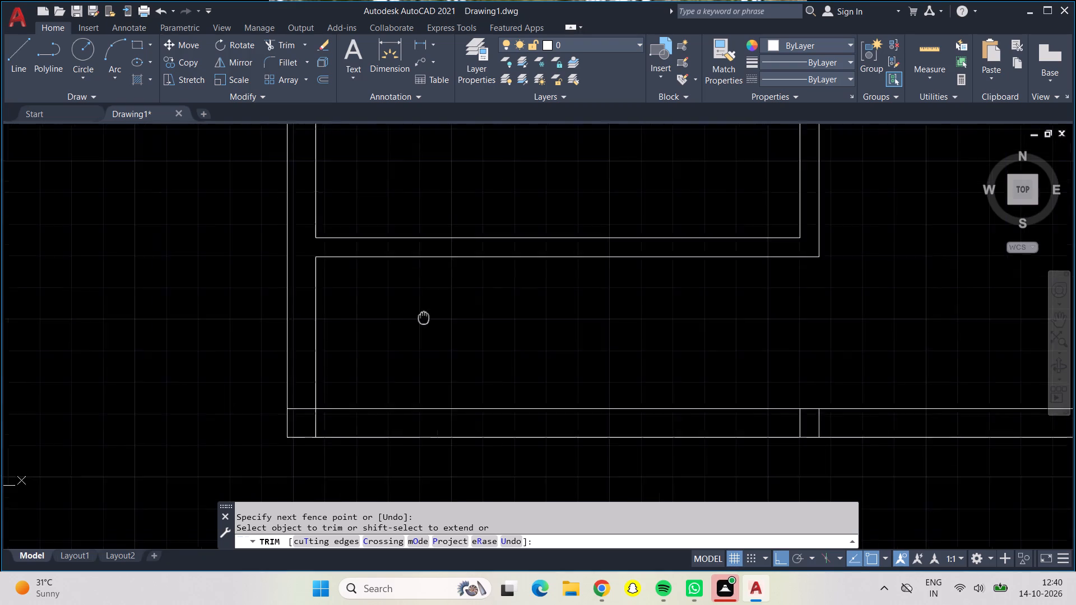
middle_drag(401, 271, 395, 256)
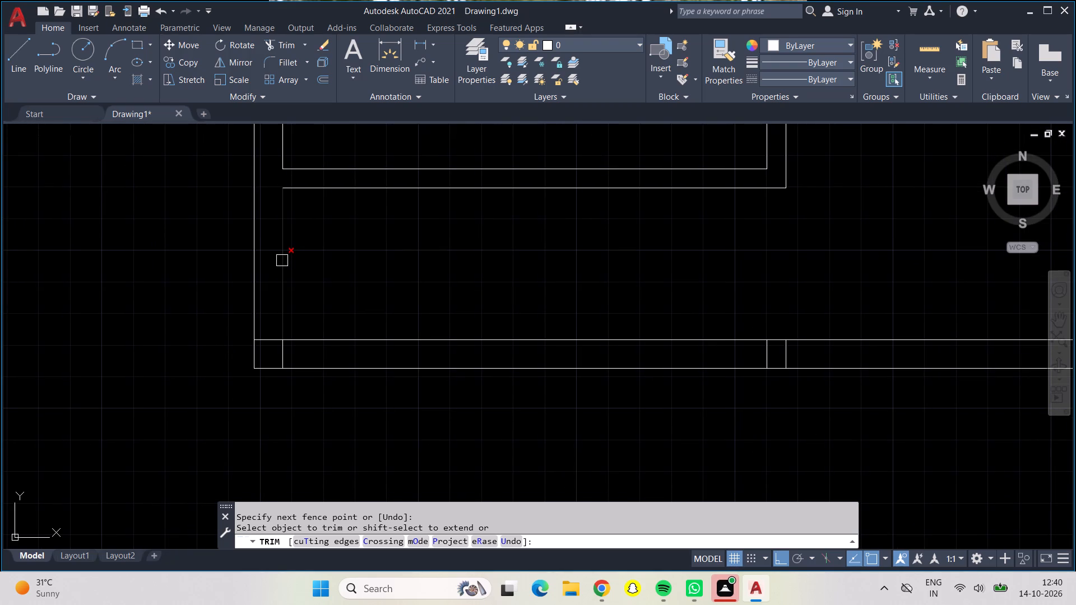
click(282, 260)
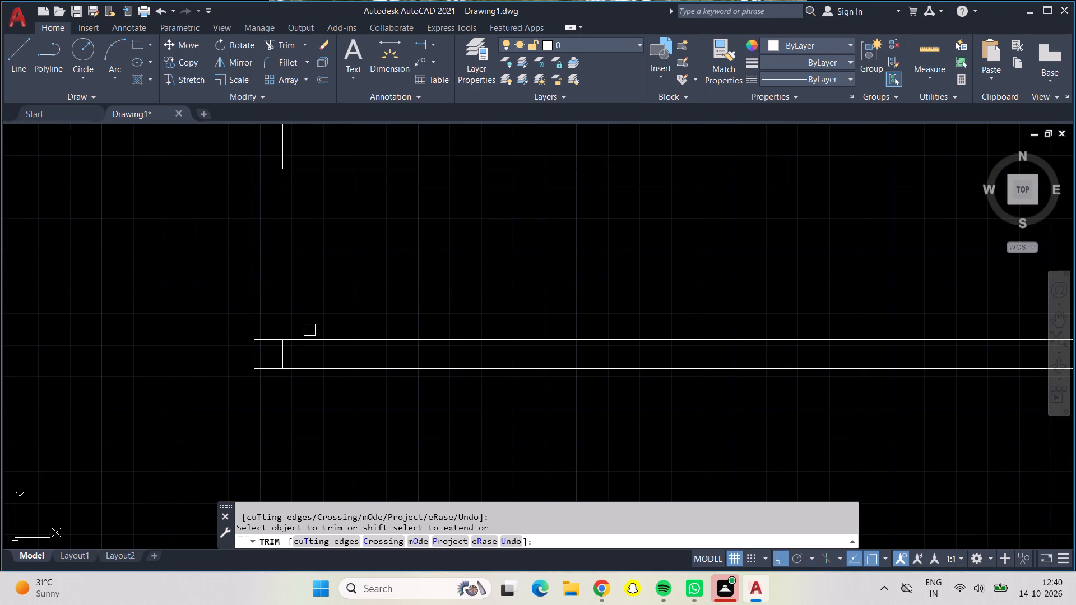
click(309, 339)
triple_click(280, 338)
Trim the two central wall stubs in the bottom outer wall and the rest of that wall's inner line.
click(784, 350)
click(772, 347)
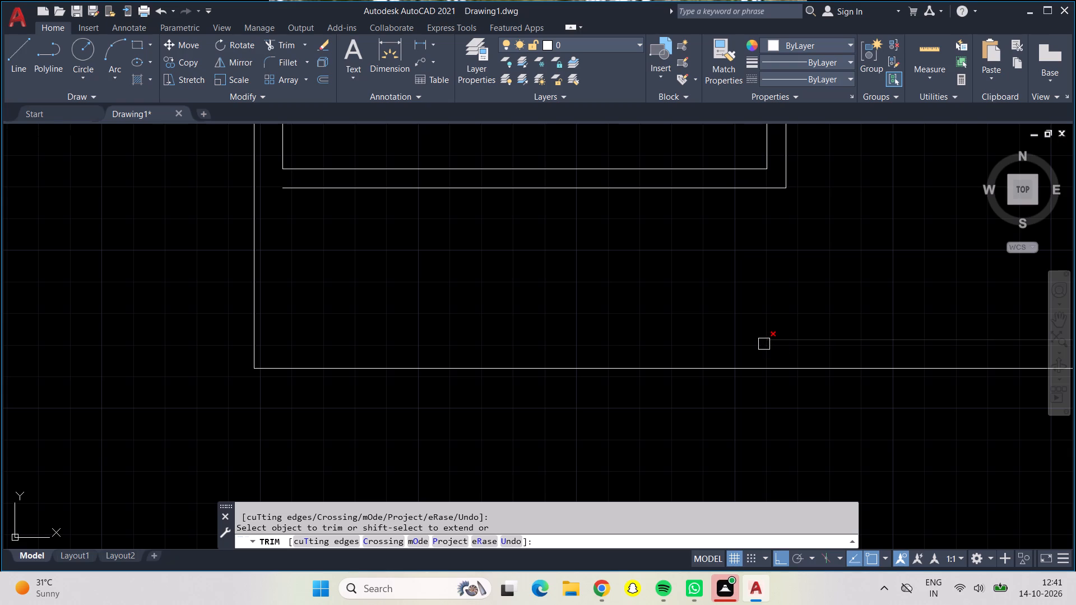
click(764, 344)
Trim away the outer right wall's inner line below the middle-right room's lower wall.
scroll(761, 344, down, 3)
middle_drag(790, 325, 728, 325)
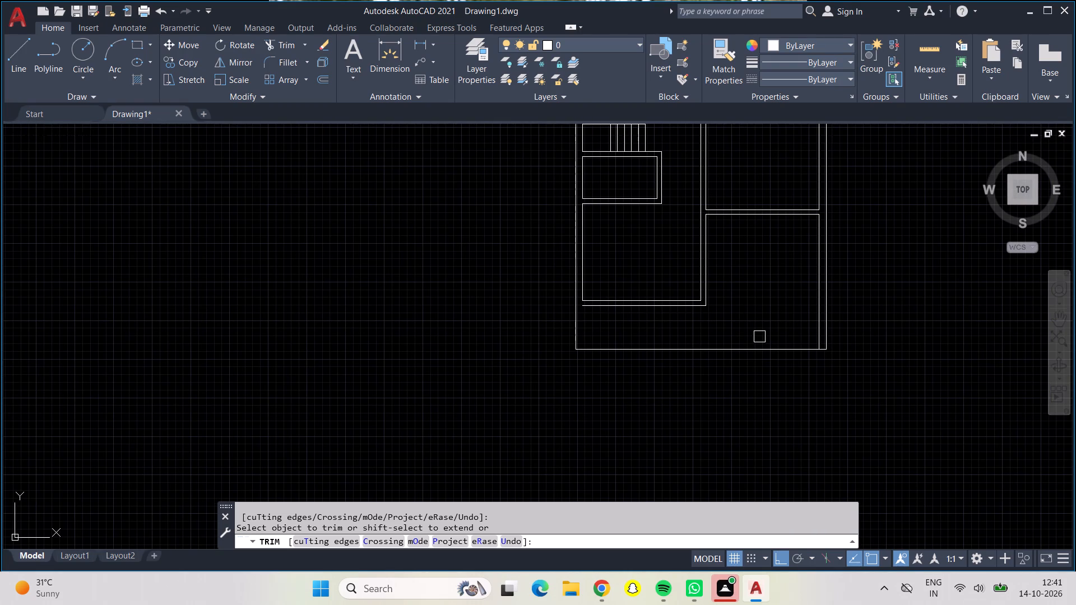
click(817, 301)
click(817, 301)
key(Escape)
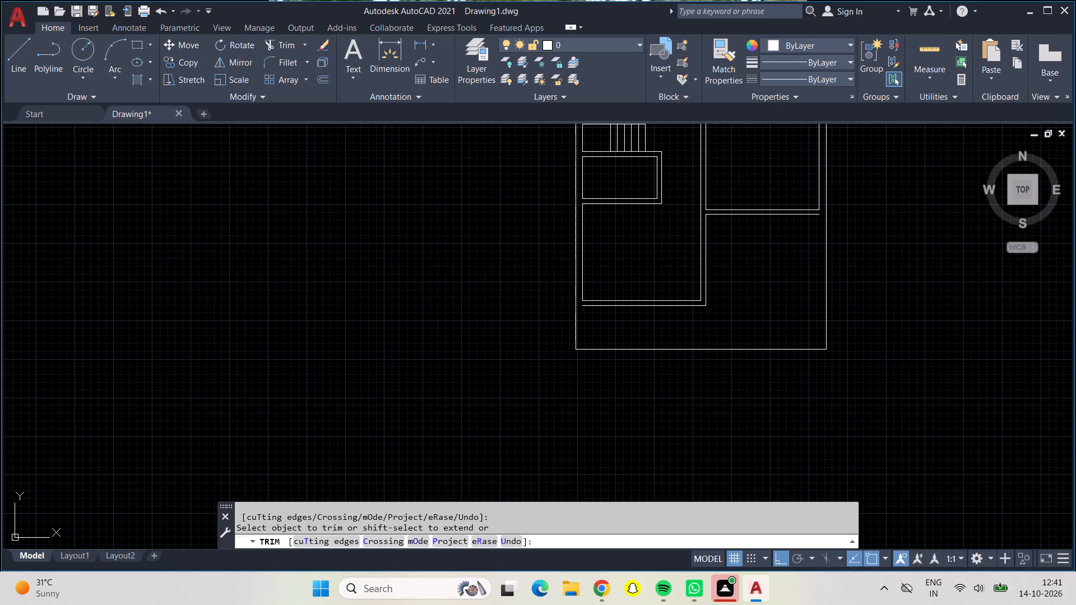
Draw a line continuing the lower line of the middle-right room's lower wall to the outer right wall line.
click(13, 61)
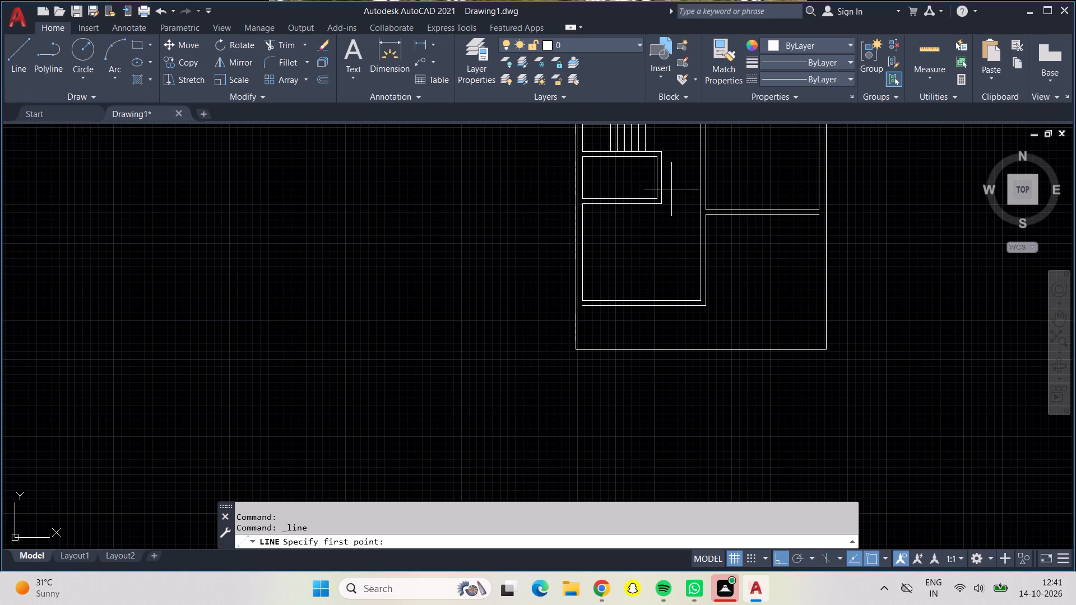
scroll(829, 220, up, 3)
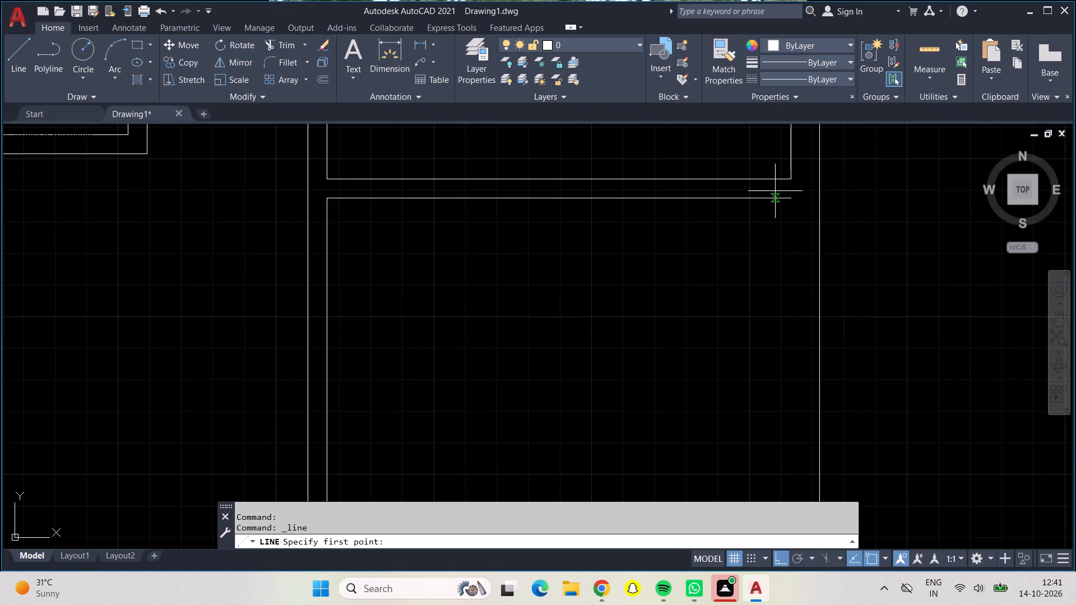
click(788, 198)
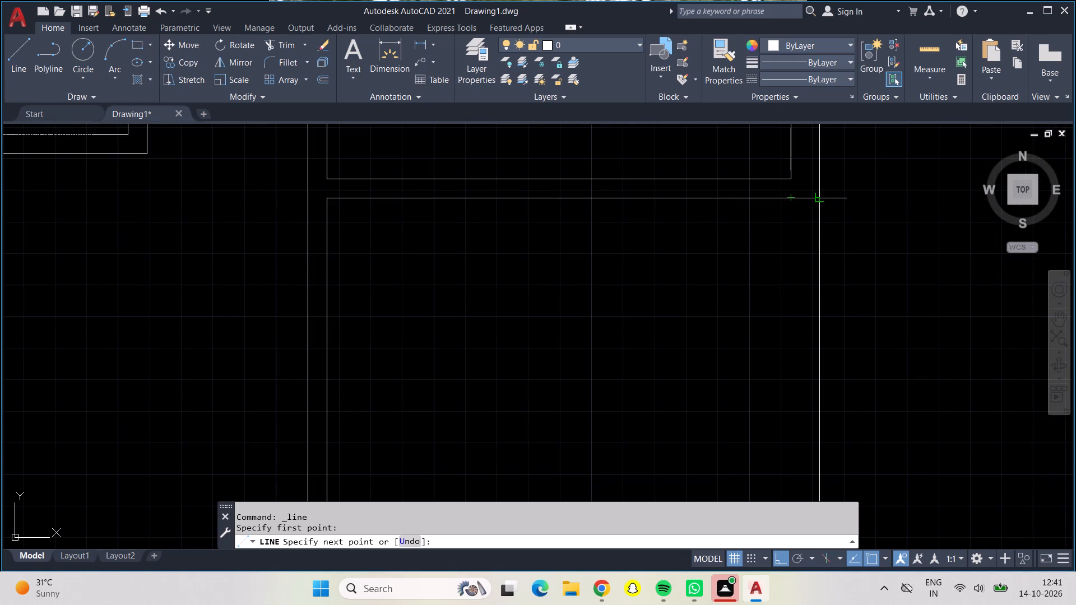
click(817, 201)
key(Escape)
Draw a line continuing the lower line of the lower-left room's bottom wall to the outer left wall line.
scroll(780, 320, down, 2)
middle_drag(745, 336, 835, 198)
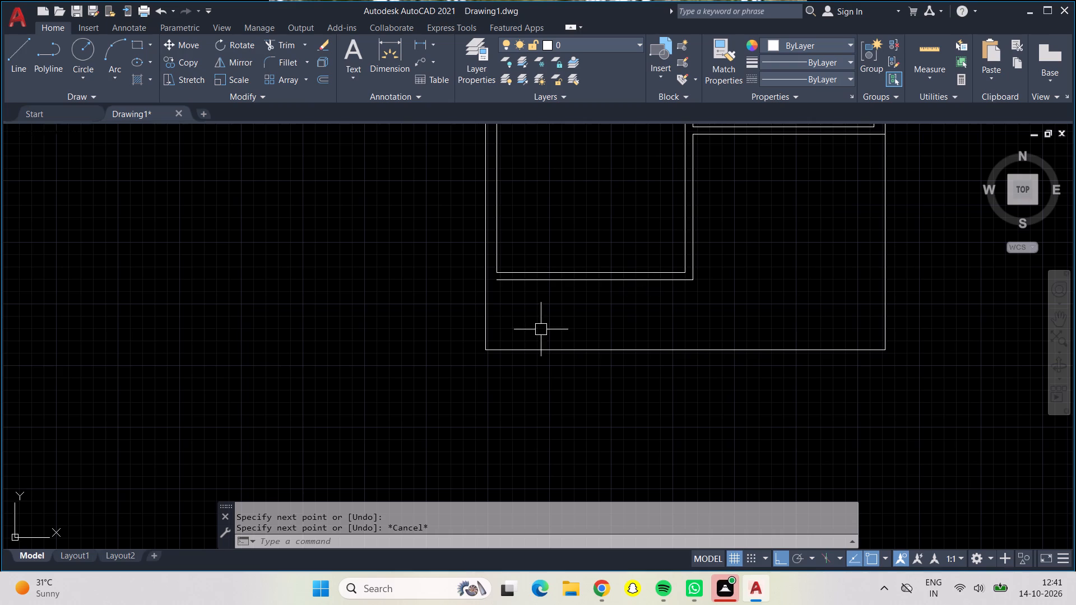
click(12, 73)
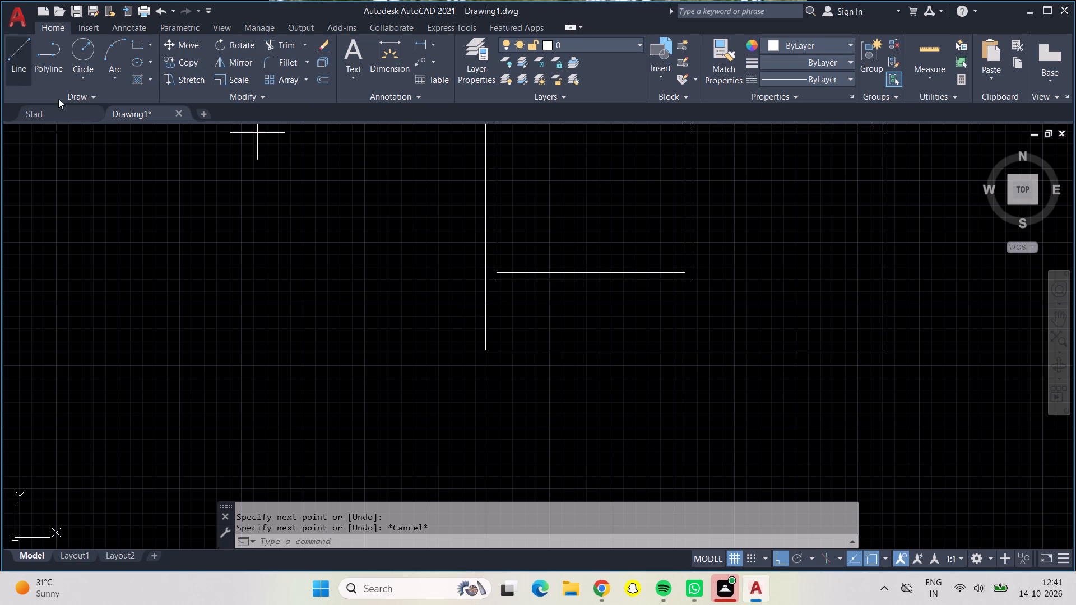
scroll(499, 287, up, 3)
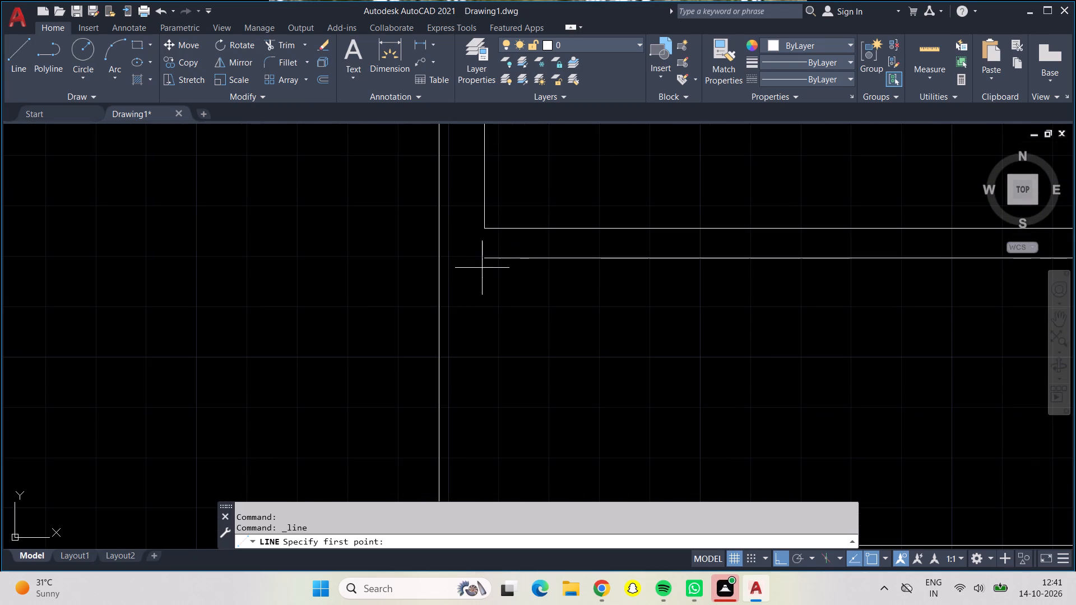
click(488, 257)
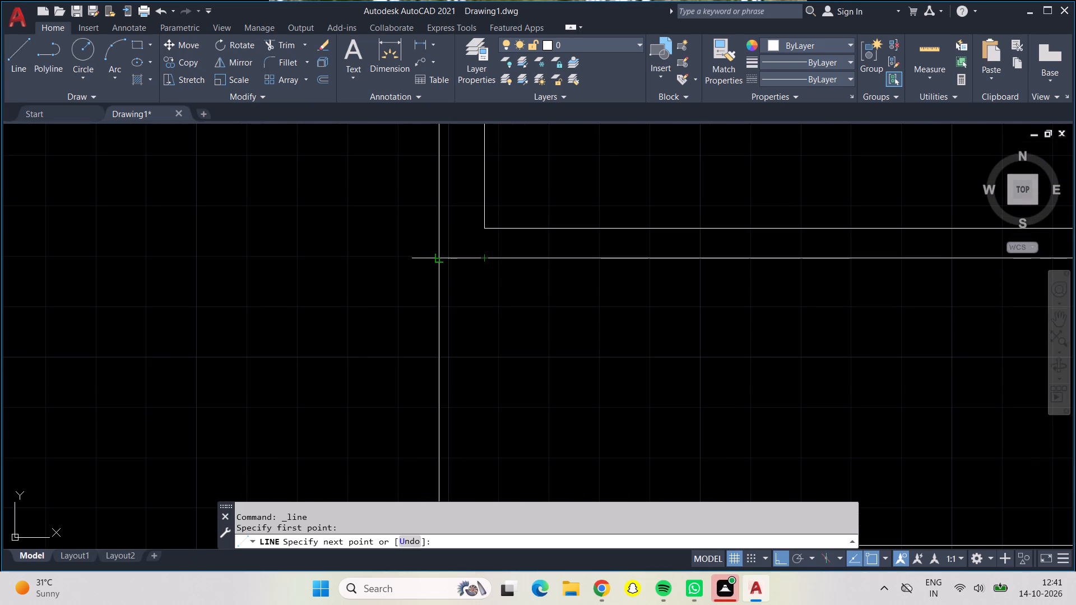
click(441, 257)
key(Escape)
scroll(543, 341, down, 1)
middle_drag(557, 341, 486, 328)
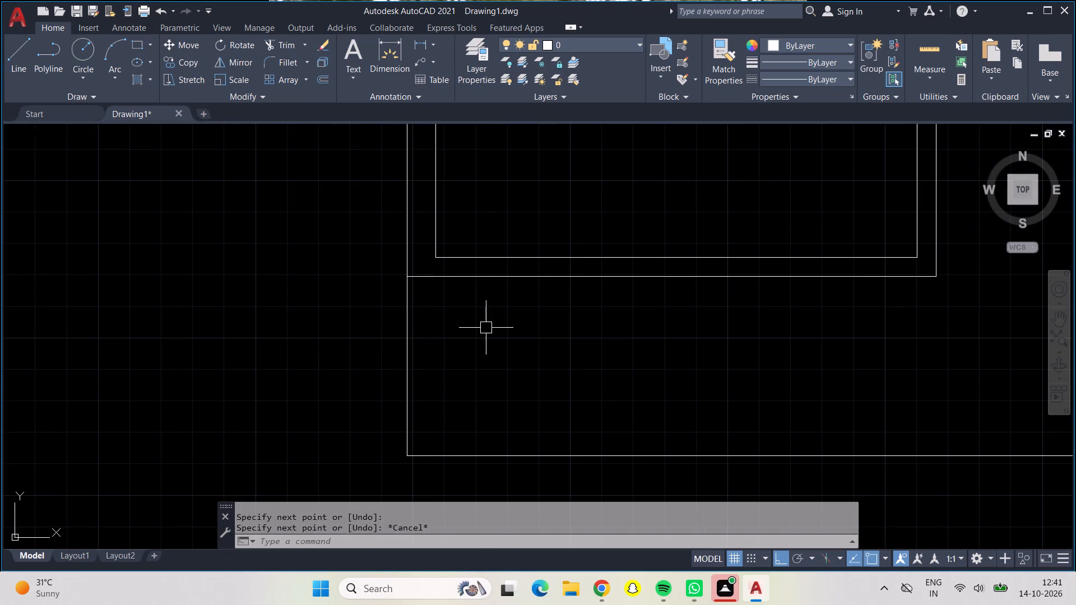
Offset the left, bottom and right outer lines around the bottom strip 6" inward.
scroll(582, 338, down, 1)
middle_drag(636, 366, 566, 345)
key(Escape)
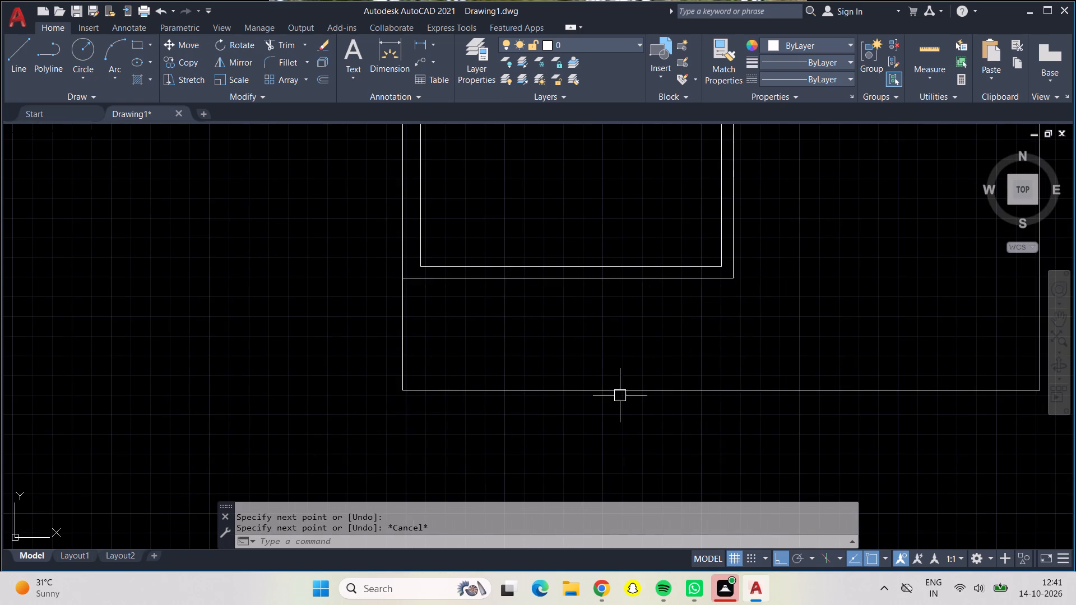
key(Escape)
key(o)
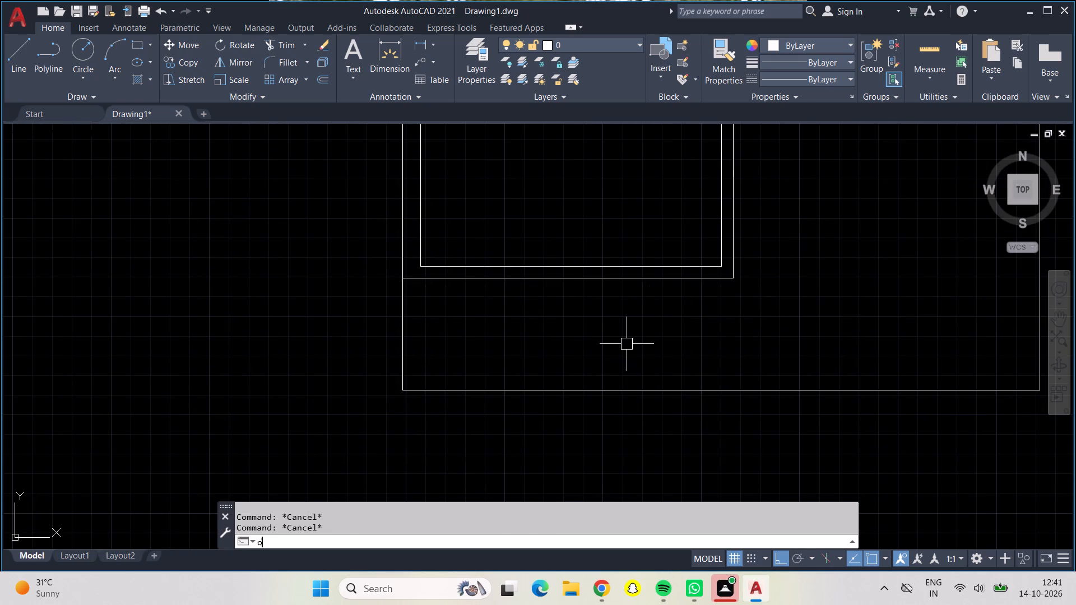
key(Return)
text(6")
key(Return)
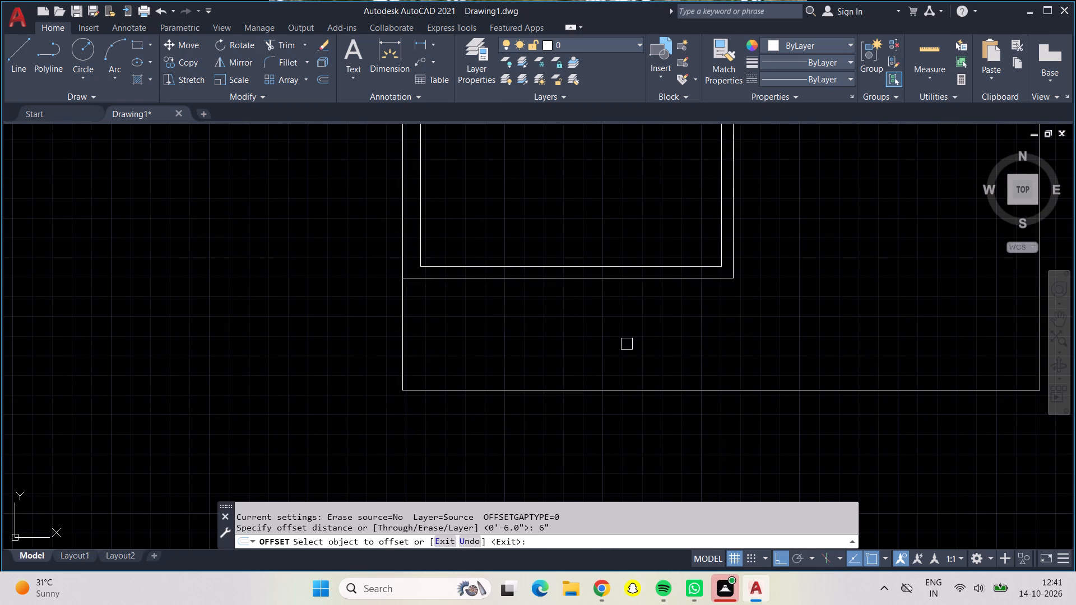
click(401, 357)
click(457, 372)
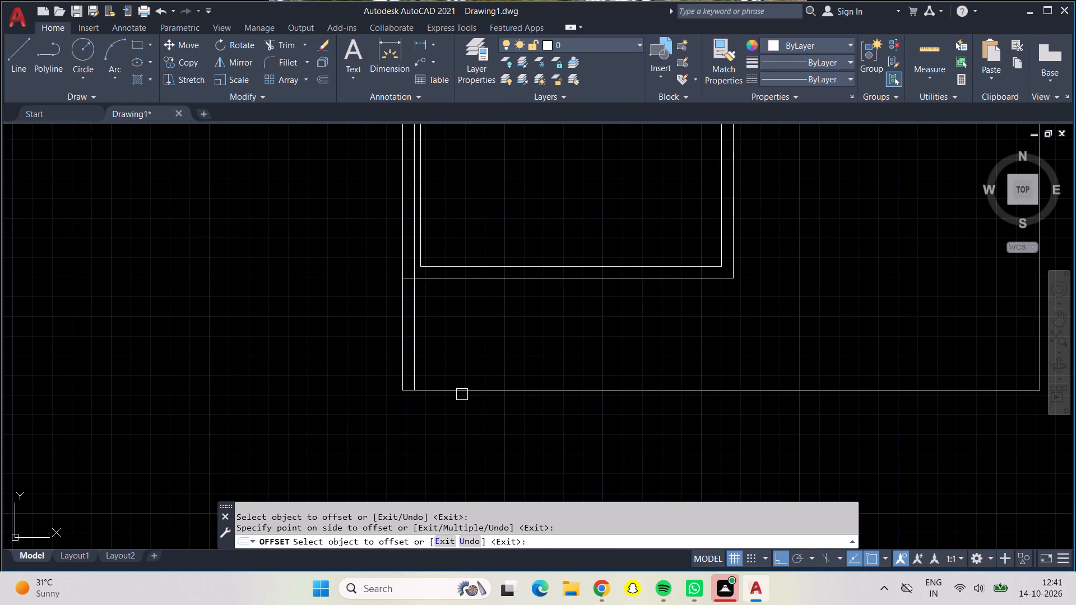
click(466, 392)
click(469, 338)
scroll(518, 323, down, 1)
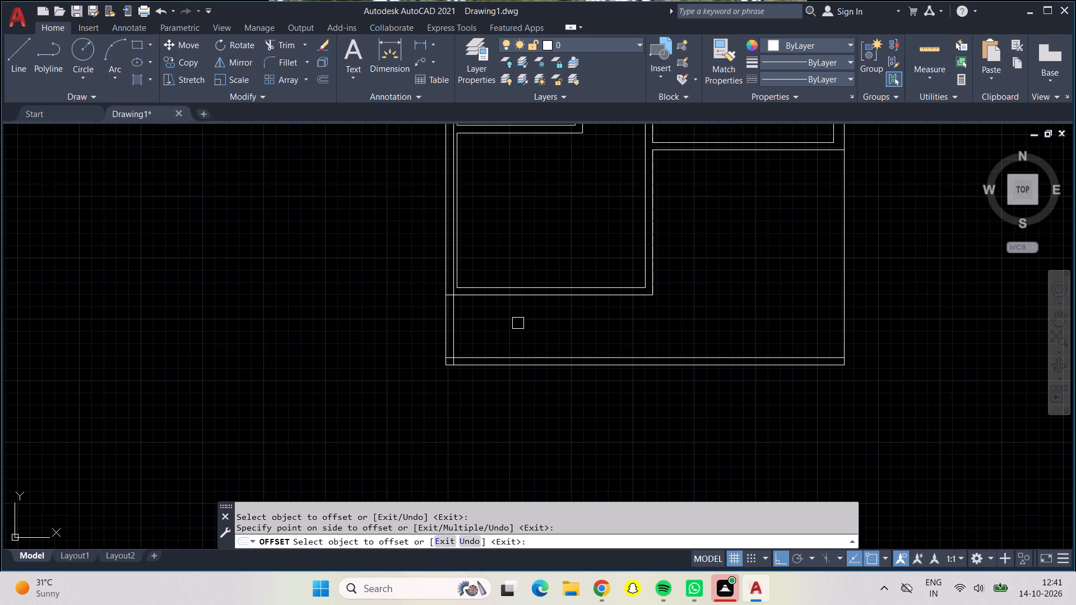
middle_drag(518, 323, 282, 336)
drag(607, 336, 591, 332)
drag(564, 323, 559, 321)
scroll(547, 316, down, 1)
key(Escape)
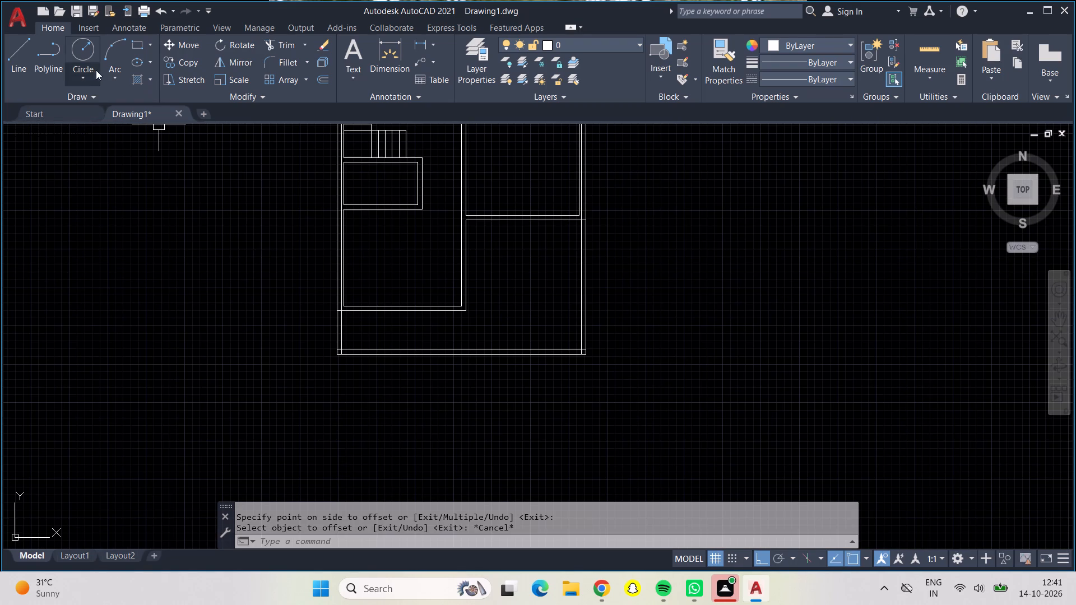
Trim the new left inner line above the lower-left room's bottom wall and the new right one above the middle-right room's lower wall.
click(279, 43)
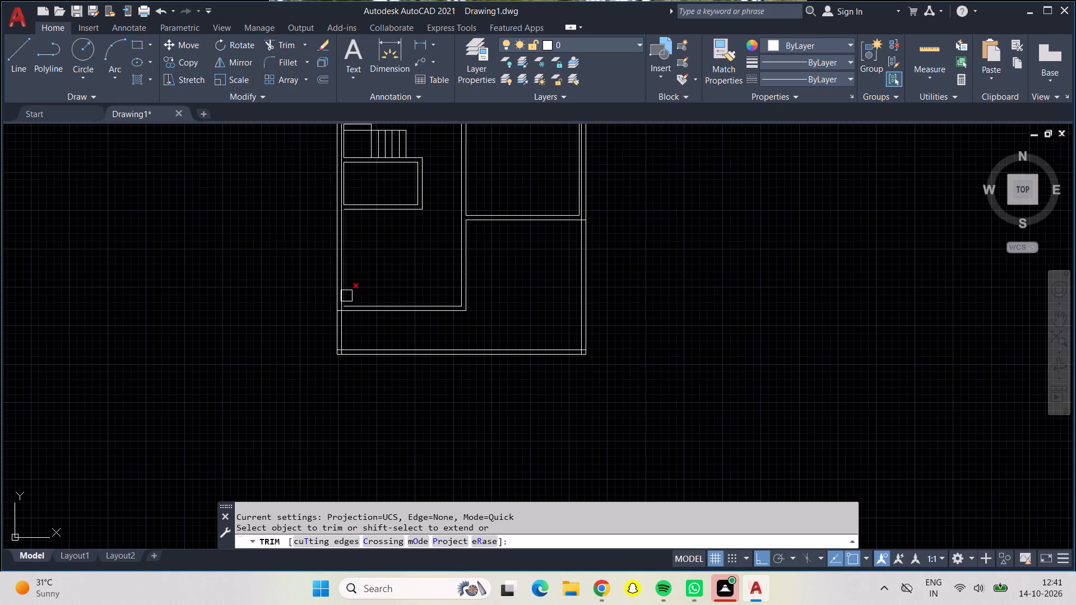
scroll(346, 296, up, 4)
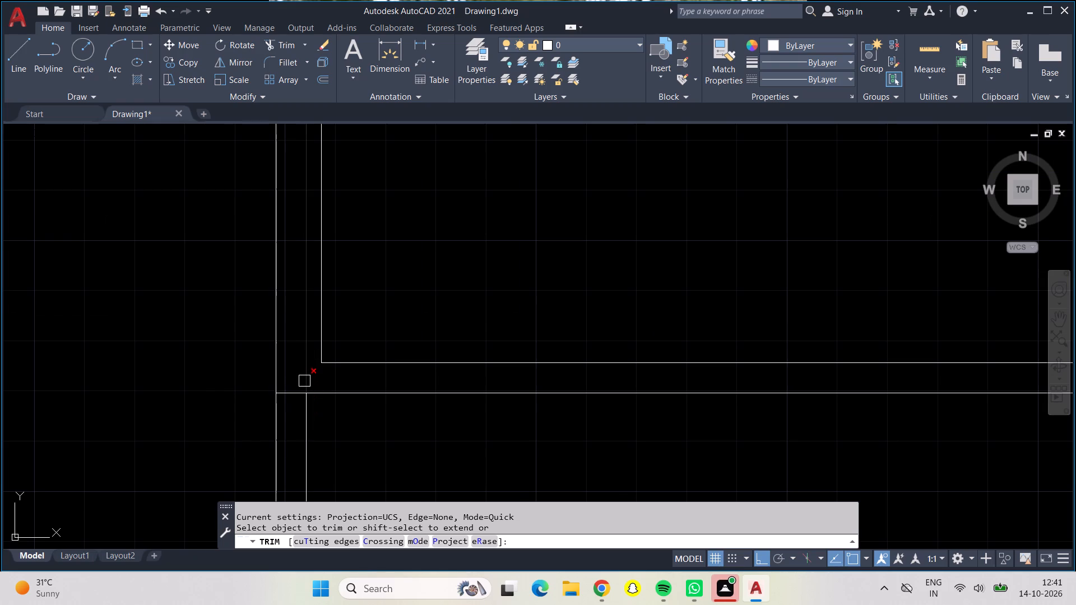
click(304, 380)
scroll(304, 380, down, 2)
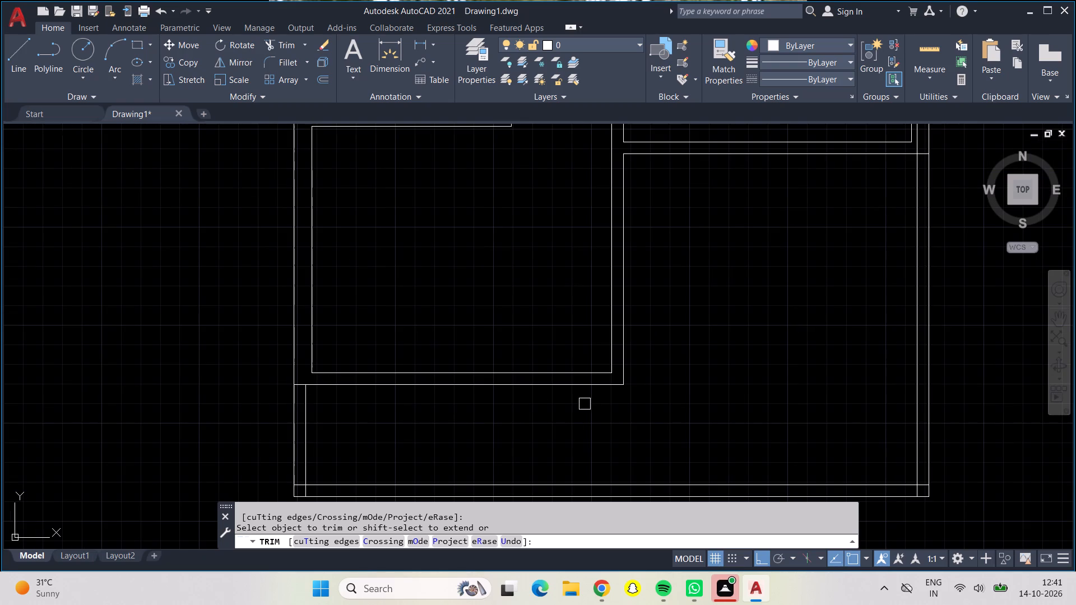
middle_drag(776, 329, 391, 529)
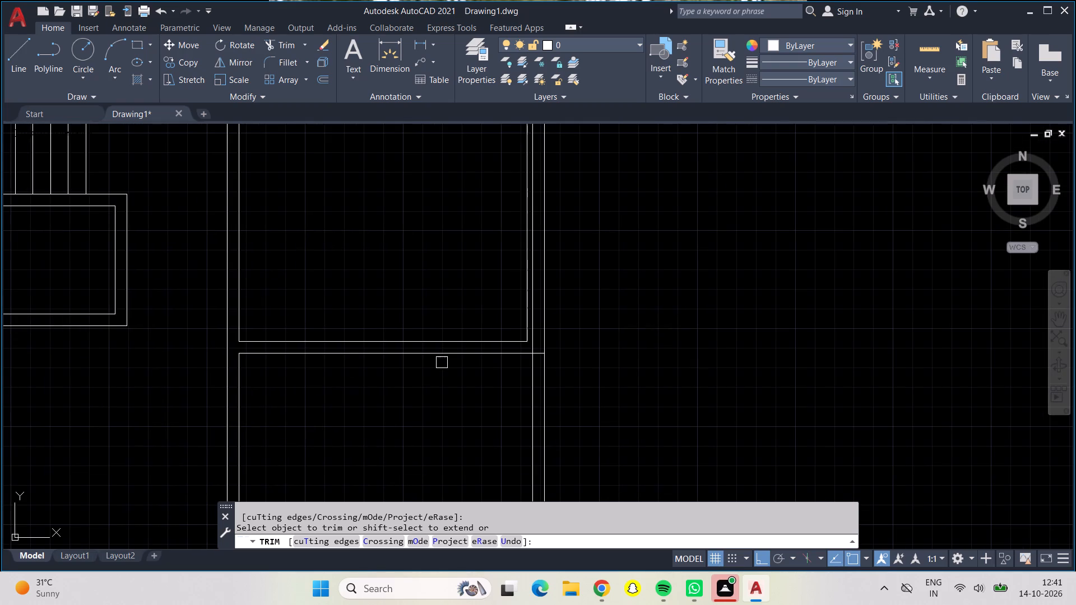
click(537, 343)
scroll(537, 343, down, 2)
key(Escape)
Examine the wall junctions along the outer right wall and the lower part of the plan.
scroll(537, 343, up, 1)
scroll(516, 313, down, 1)
scroll(516, 313, up, 1)
scroll(516, 313, down, 1)
scroll(466, 307, down, 1)
middle_drag(466, 307, 467, 376)
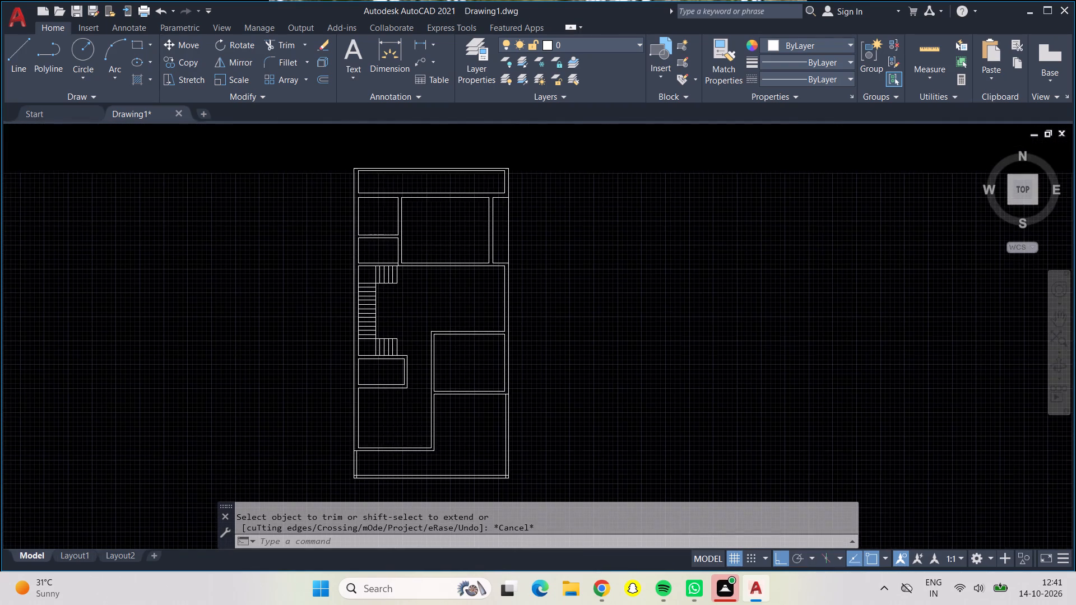
middle_drag(467, 376, 461, 268)
key(Escape)
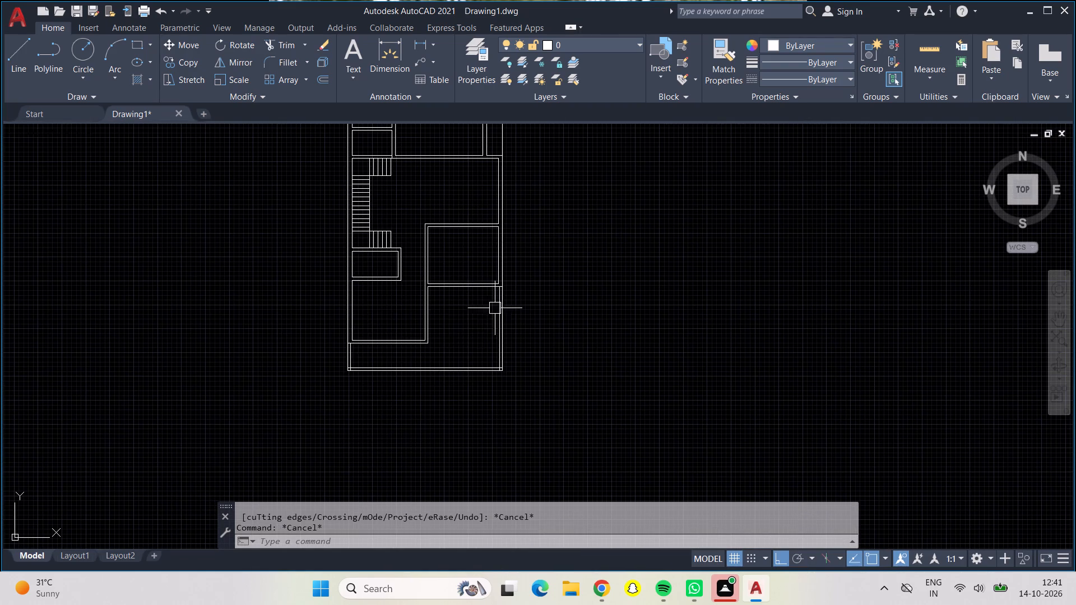
scroll(511, 295, up, 2)
scroll(511, 292, down, 1)
scroll(509, 291, up, 5)
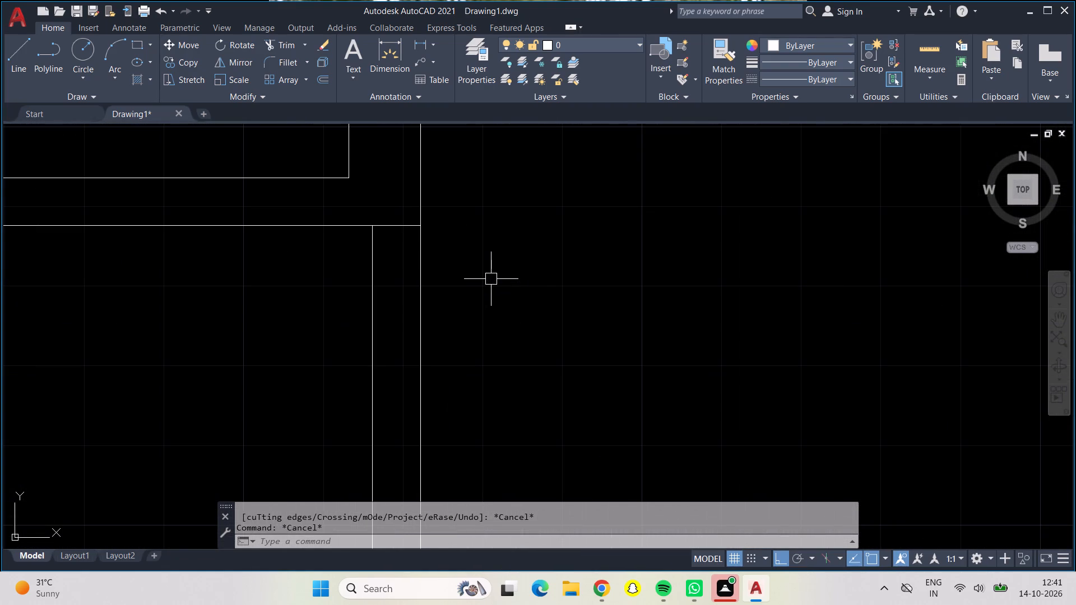
scroll(283, 375, down, 3)
scroll(283, 375, up, 1)
scroll(283, 375, down, 1)
scroll(283, 375, up, 1)
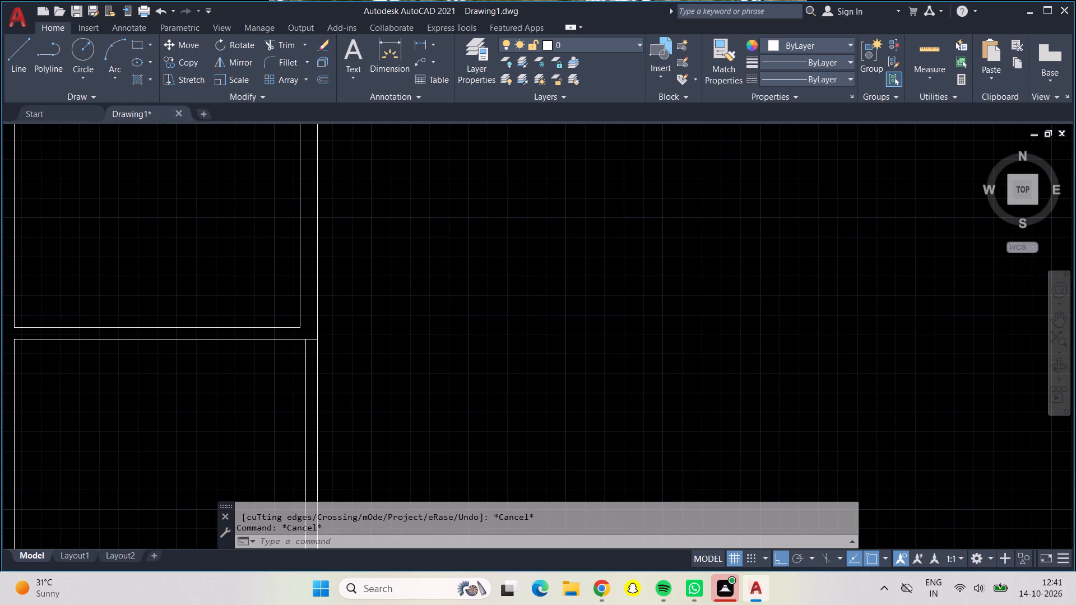
middle_drag(302, 369, 957, 143)
scroll(714, 347, down, 2)
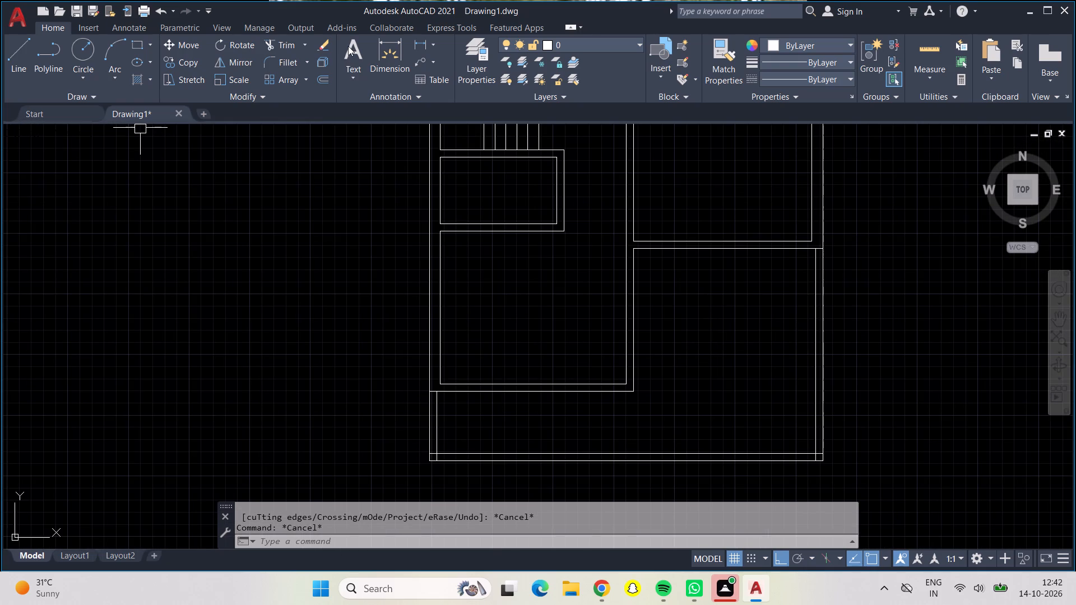
Trim the overlapping inner line ends at the bottom-left corner of the outer wall.
click(288, 44)
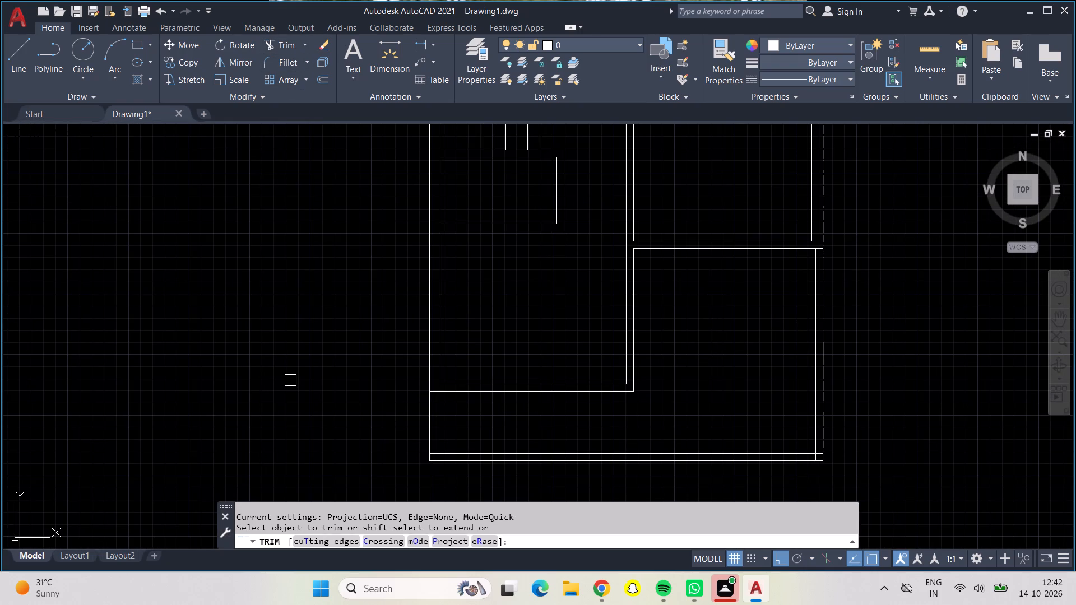
scroll(438, 452, down, 1)
scroll(438, 452, up, 1)
scroll(438, 452, down, 1)
scroll(438, 452, up, 6)
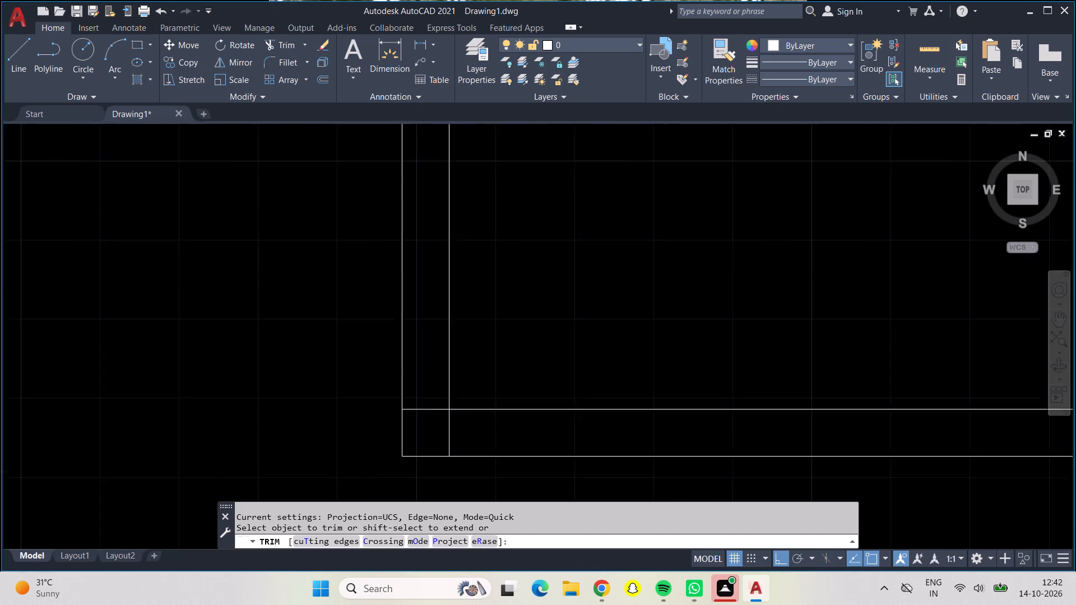
scroll(429, 465, up, 1)
drag(419, 272, 539, 369)
scroll(535, 380, down, 2)
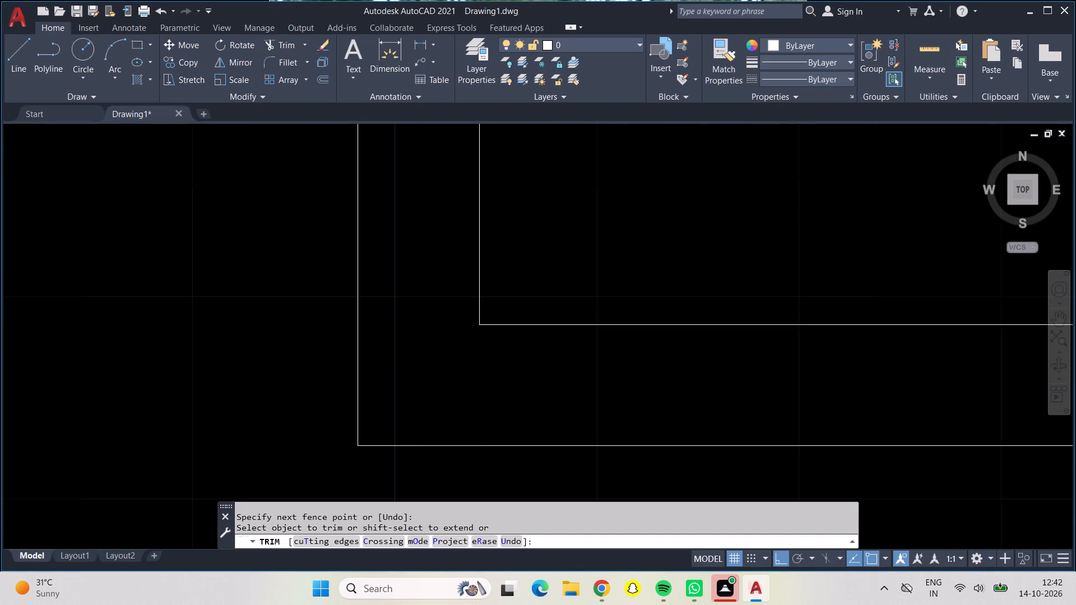
scroll(534, 381, down, 6)
Trim the overlapping inner line ends at the bottom-right corner of the outer wall.
middle_drag(601, 453, 265, 419)
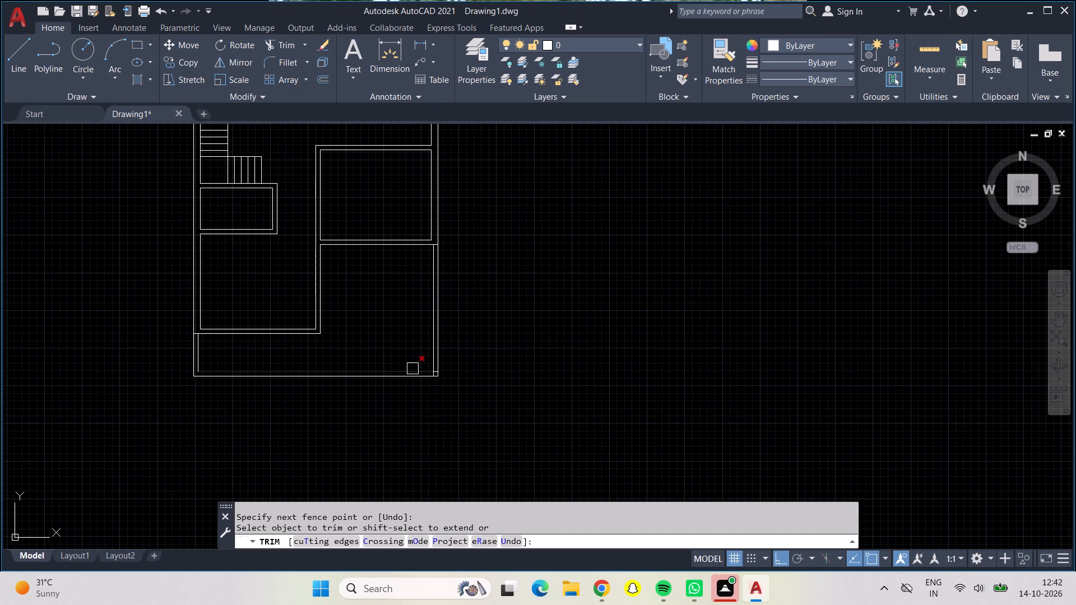
scroll(429, 369, down, 1)
scroll(429, 369, up, 1)
scroll(429, 369, down, 1)
scroll(429, 369, up, 5)
scroll(430, 379, down, 1)
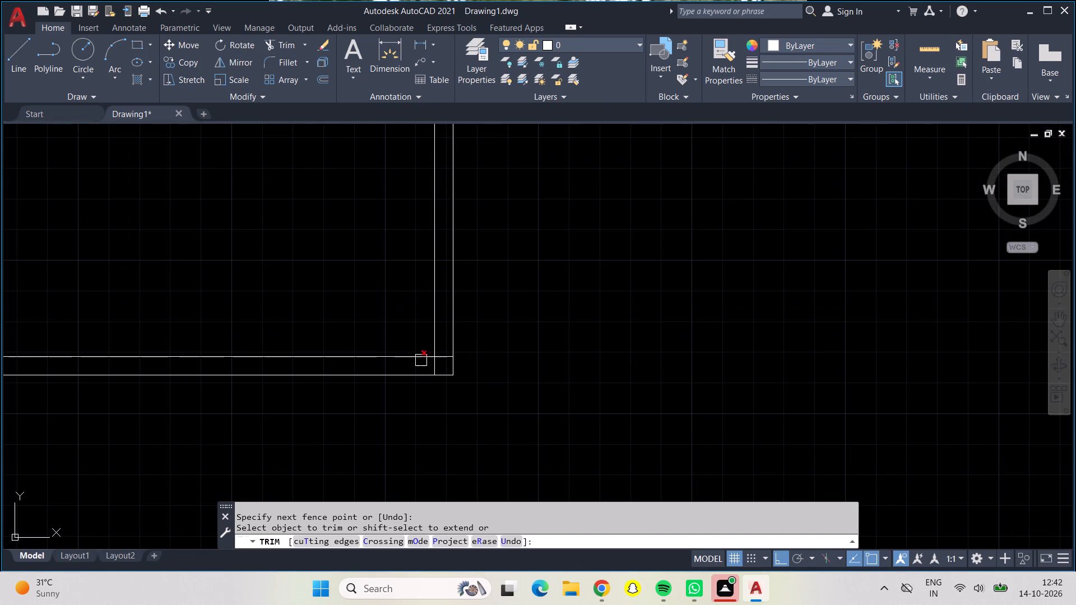
scroll(413, 363, up, 5)
drag(689, 274, 562, 371)
scroll(561, 379, down, 3)
scroll(565, 386, up, 1)
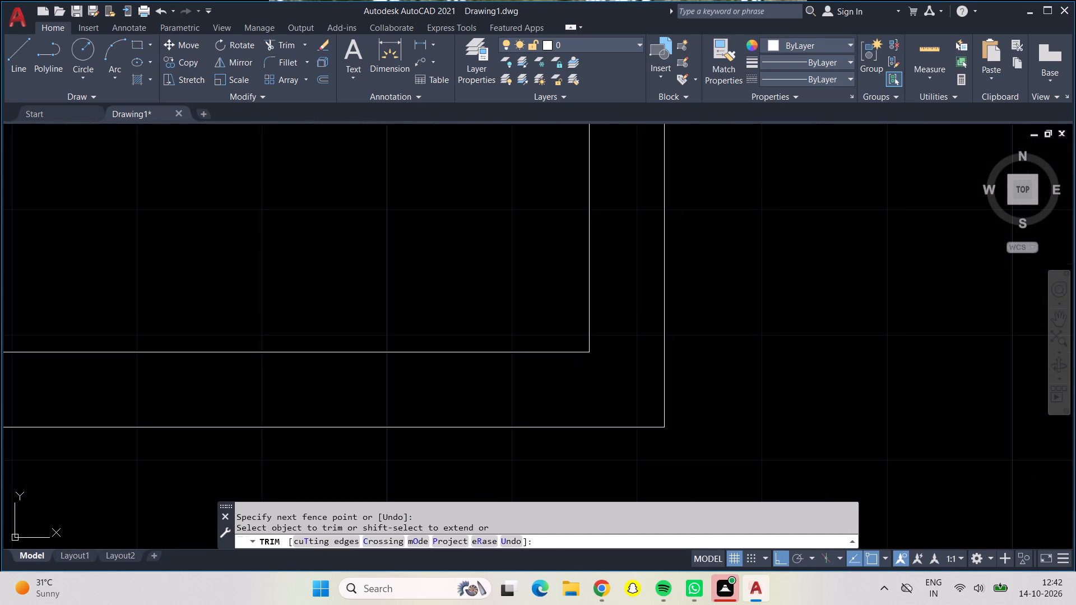
key(Escape)
Review the whole floor plan's wall layout.
scroll(467, 290, down, 6)
middle_drag(391, 258, 425, 341)
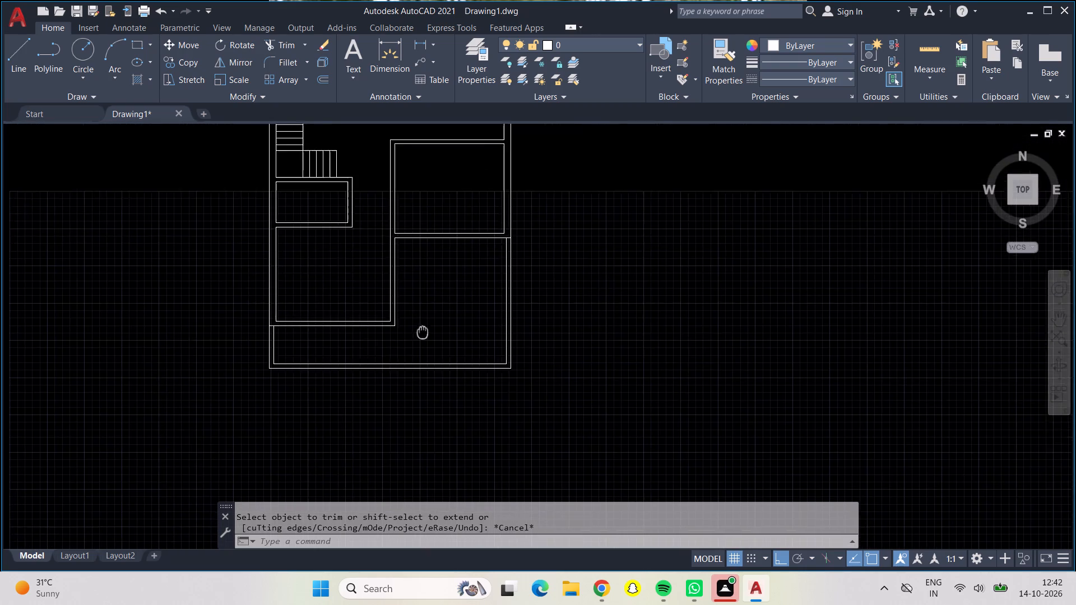
middle_drag(425, 341, 454, 442)
scroll(449, 421, down, 2)
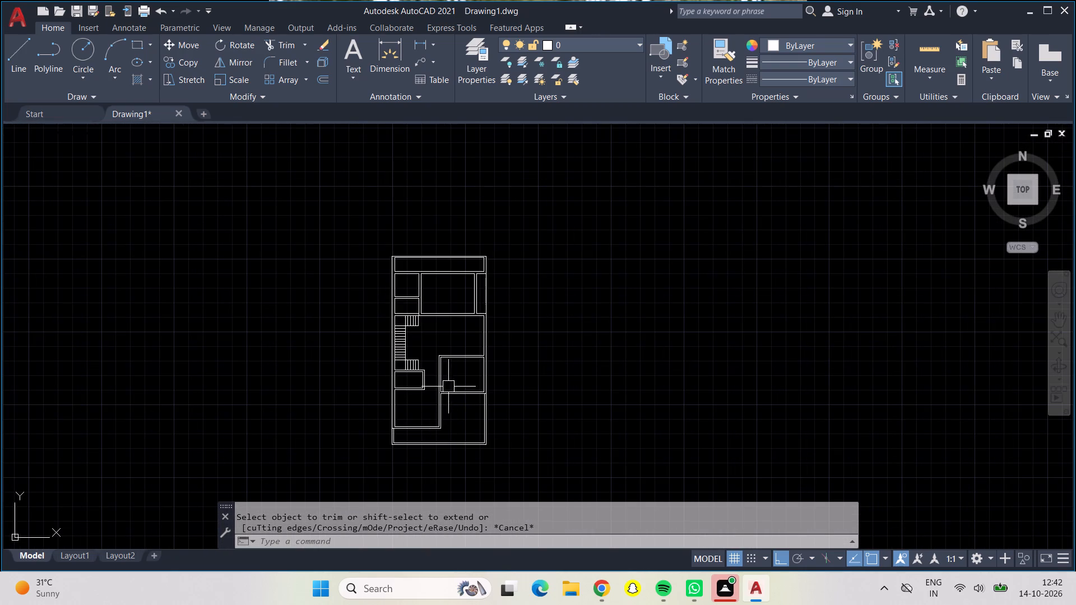
scroll(446, 335, up, 1)
middle_drag(446, 335, 488, 309)
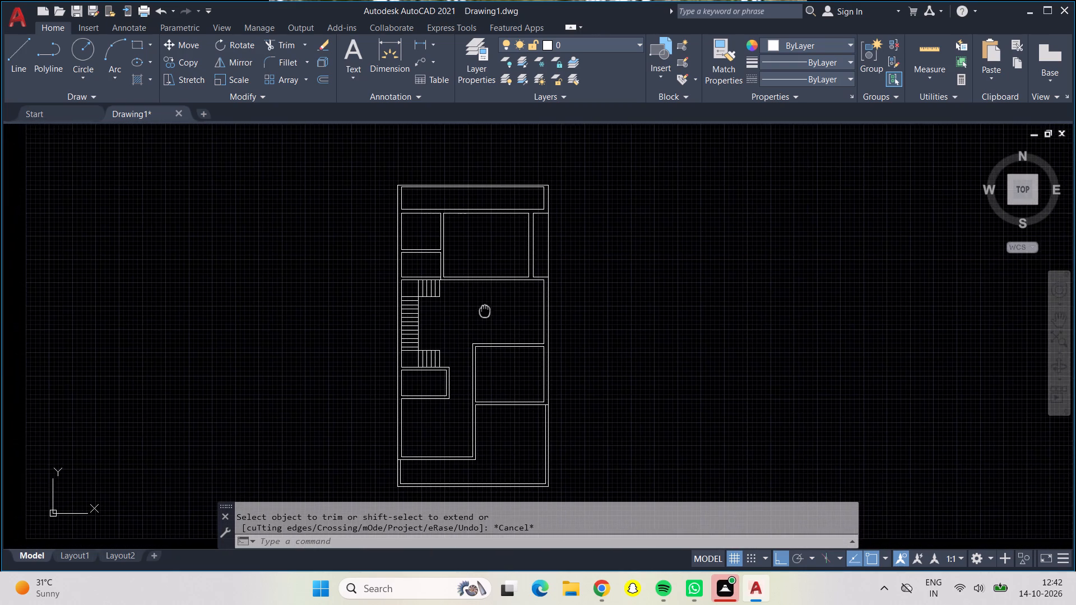
middle_drag(488, 309, 494, 297)
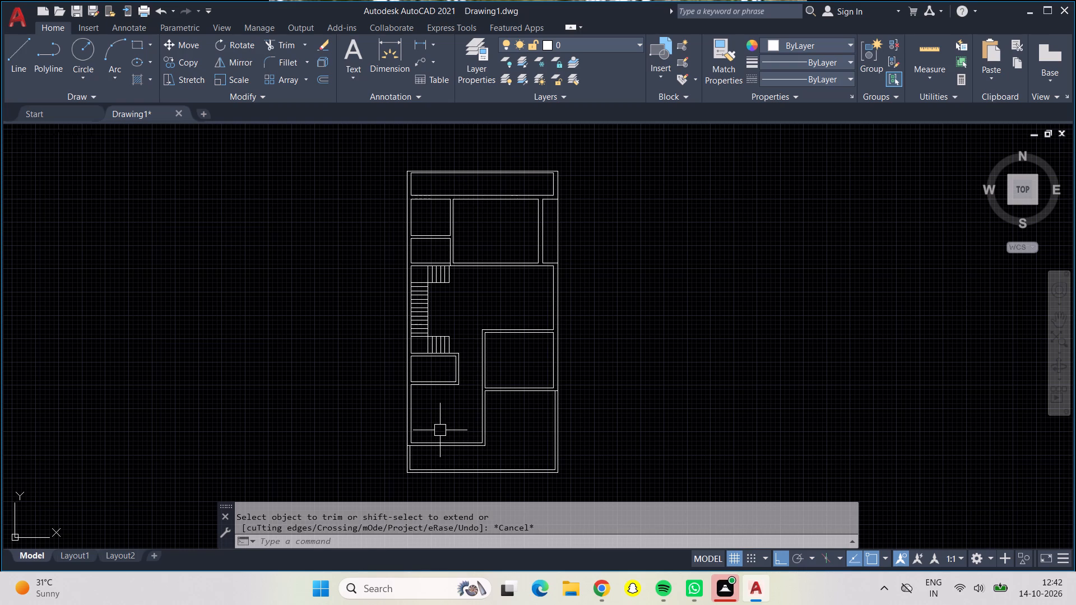
middle_drag(440, 430, 496, 385)
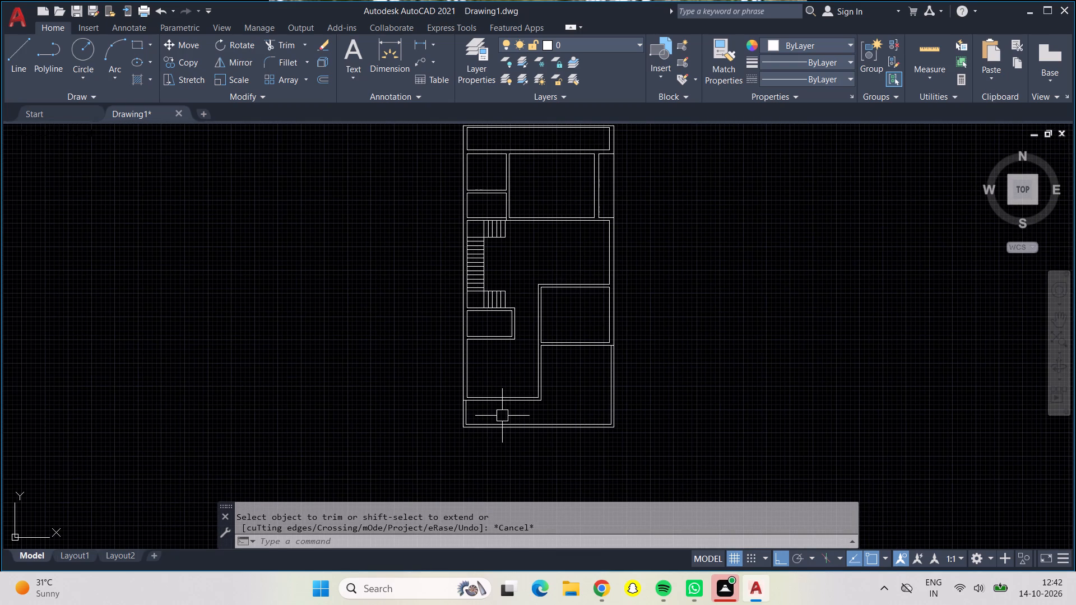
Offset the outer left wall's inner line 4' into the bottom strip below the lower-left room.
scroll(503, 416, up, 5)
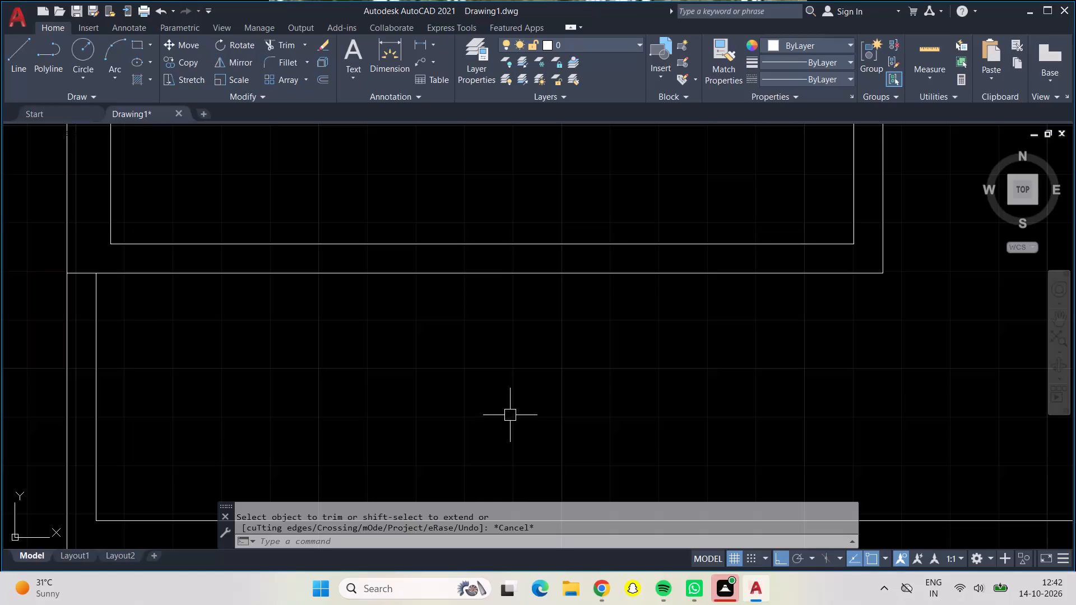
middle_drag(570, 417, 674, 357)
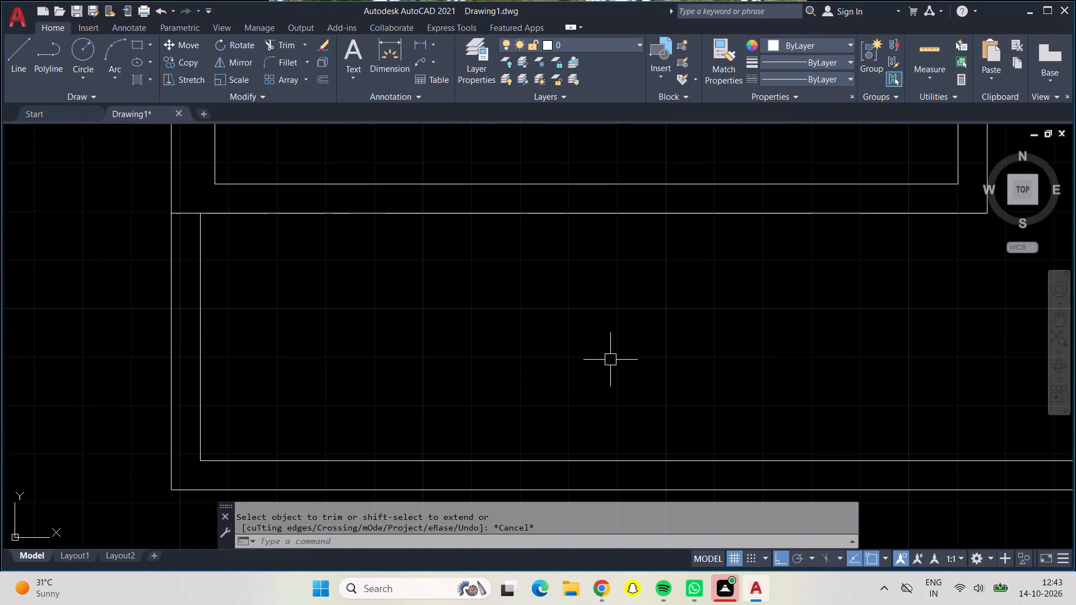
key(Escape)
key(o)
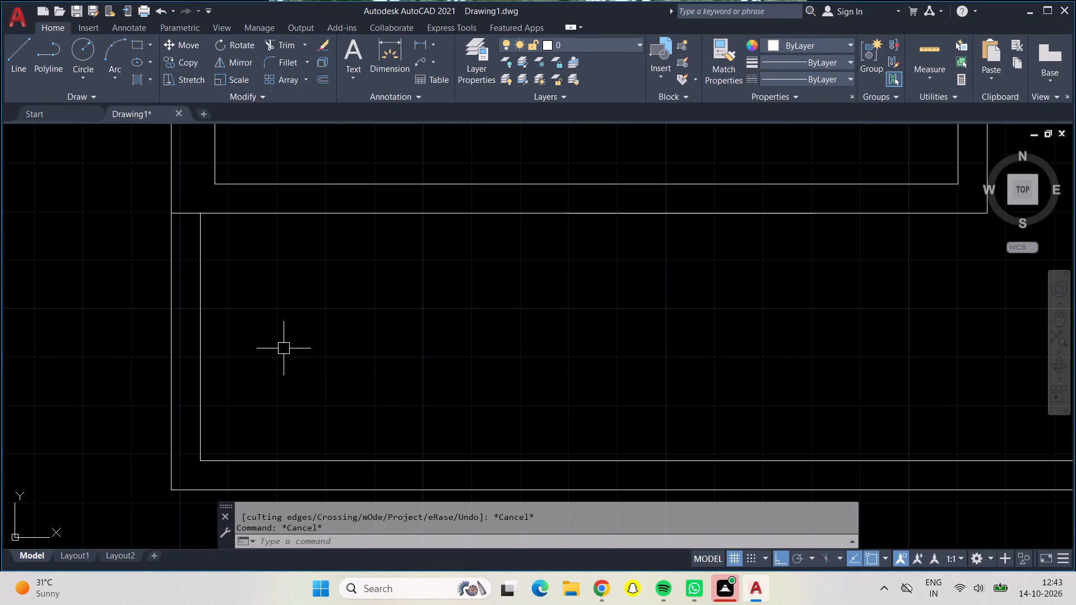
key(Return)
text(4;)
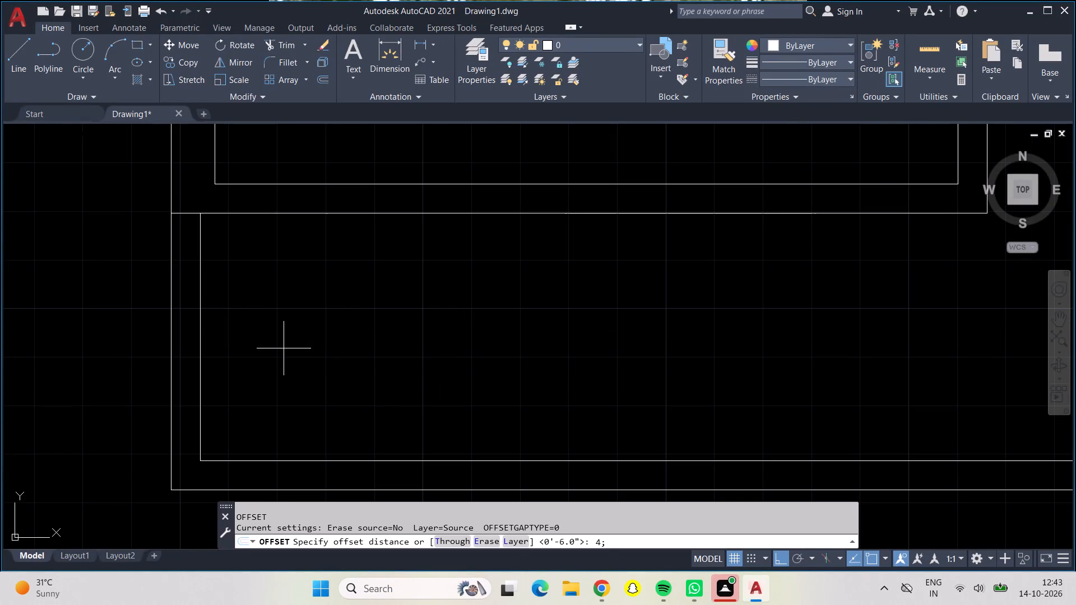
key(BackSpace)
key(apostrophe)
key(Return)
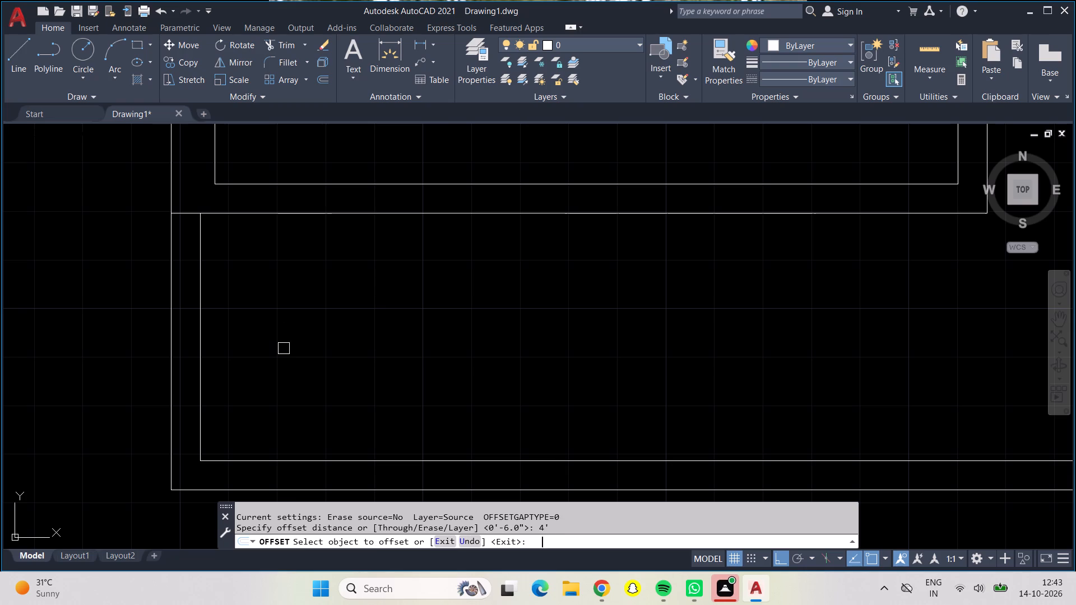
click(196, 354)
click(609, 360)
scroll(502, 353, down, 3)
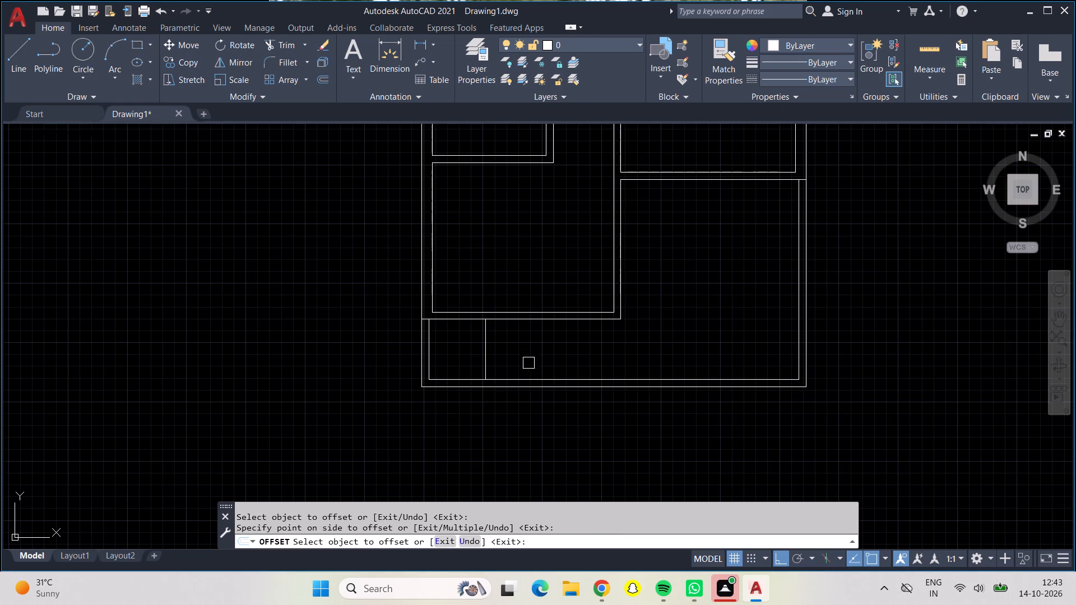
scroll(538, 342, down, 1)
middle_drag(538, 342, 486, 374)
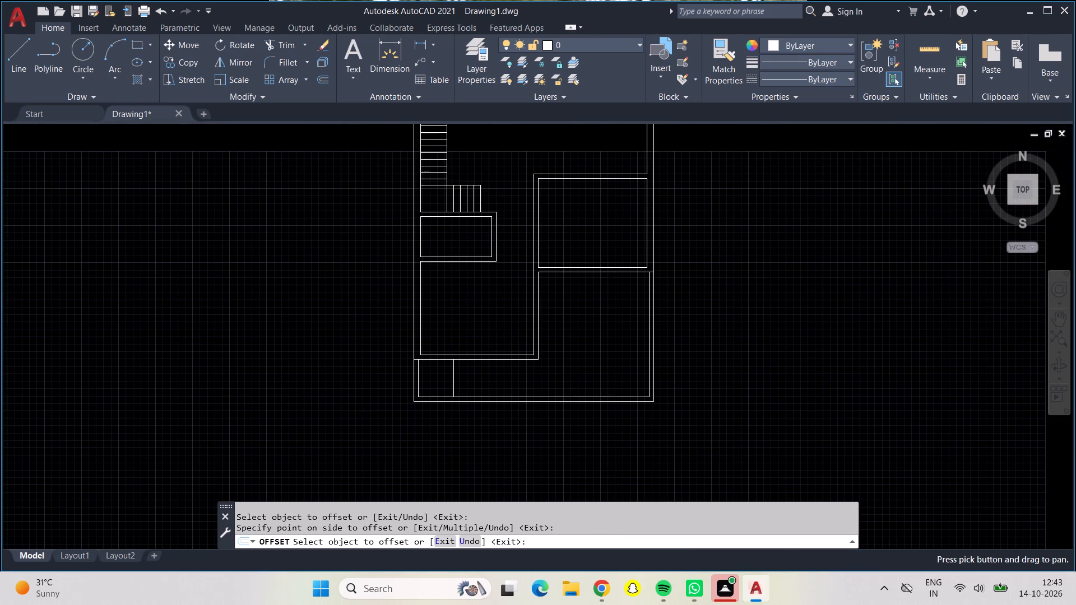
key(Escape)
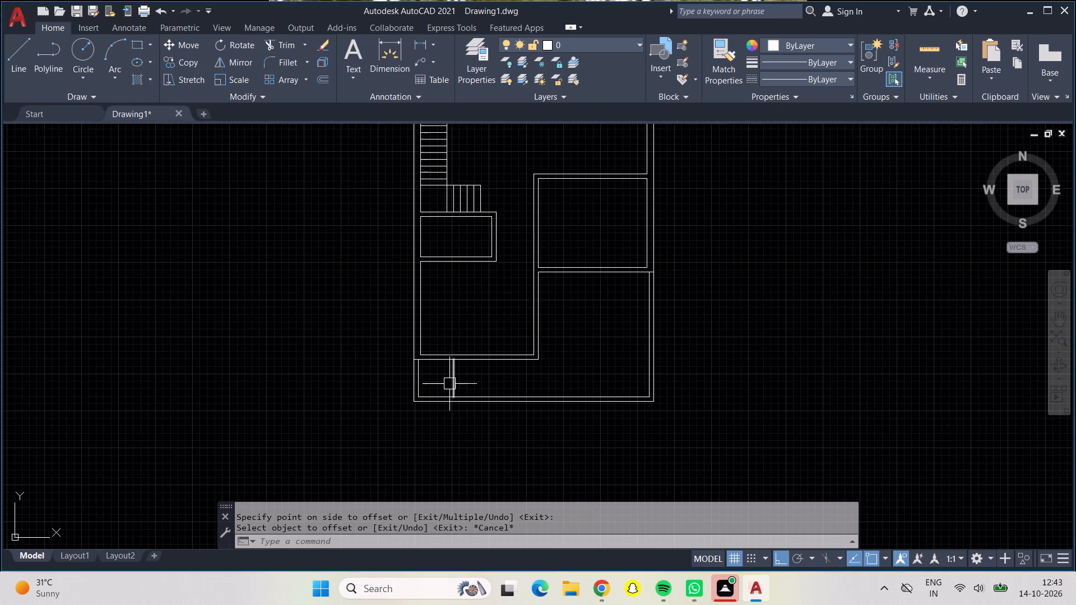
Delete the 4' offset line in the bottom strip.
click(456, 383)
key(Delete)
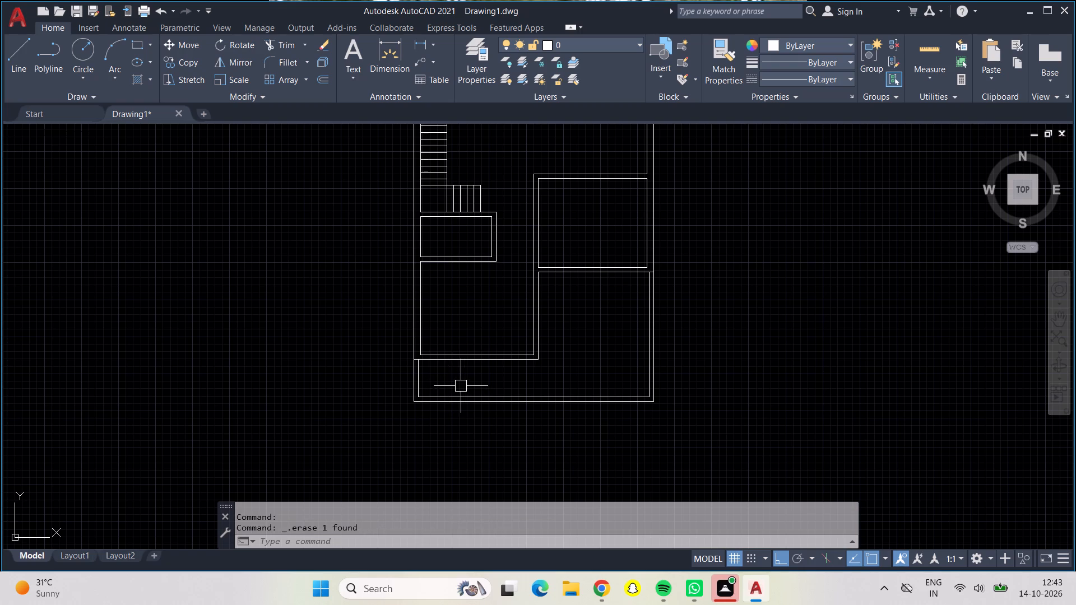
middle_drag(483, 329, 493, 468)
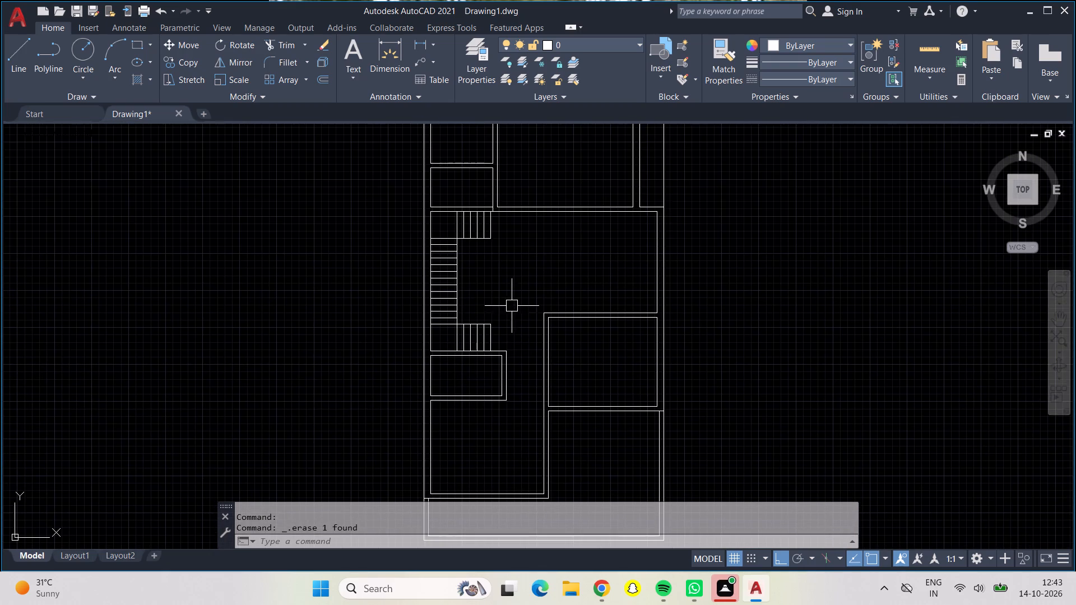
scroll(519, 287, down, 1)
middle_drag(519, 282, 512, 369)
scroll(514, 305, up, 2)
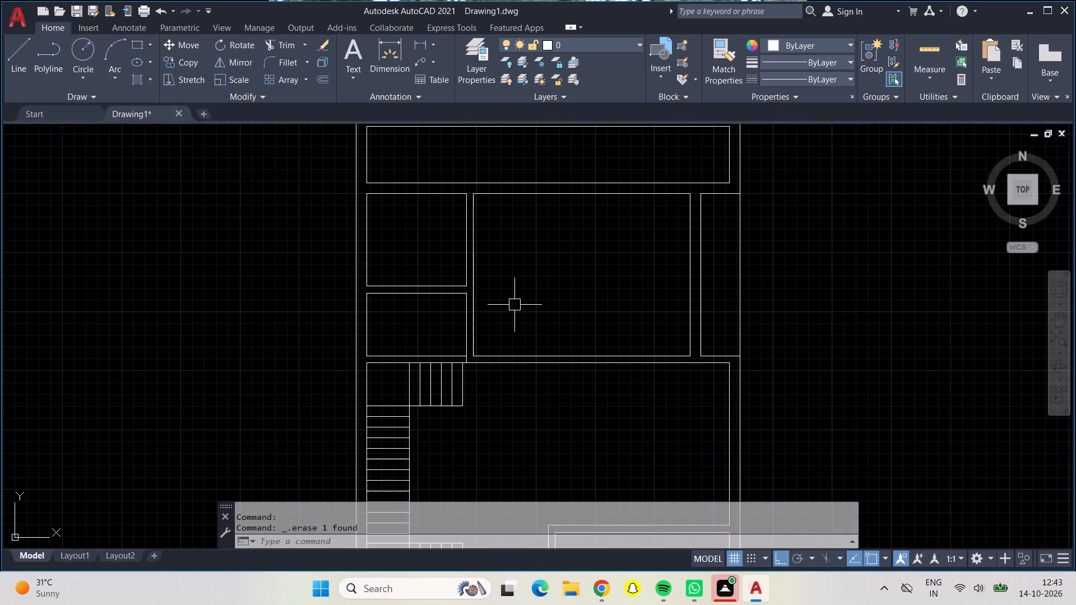
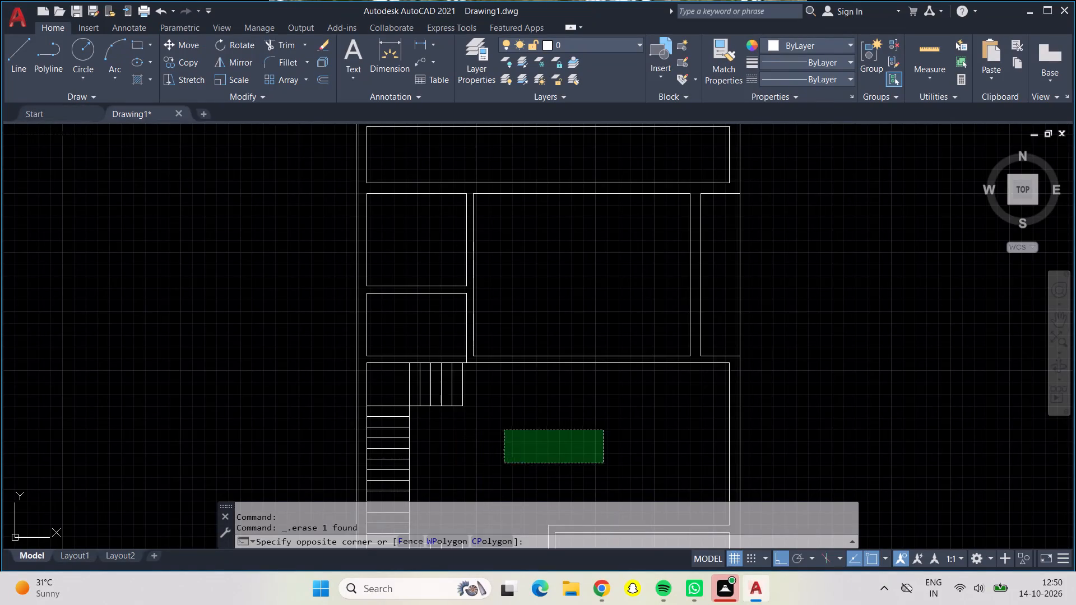
Draw a 9" wide by 4' tall rectangle from lines in the empty area to the right of the floor plan.
scroll(504, 450, down, 2)
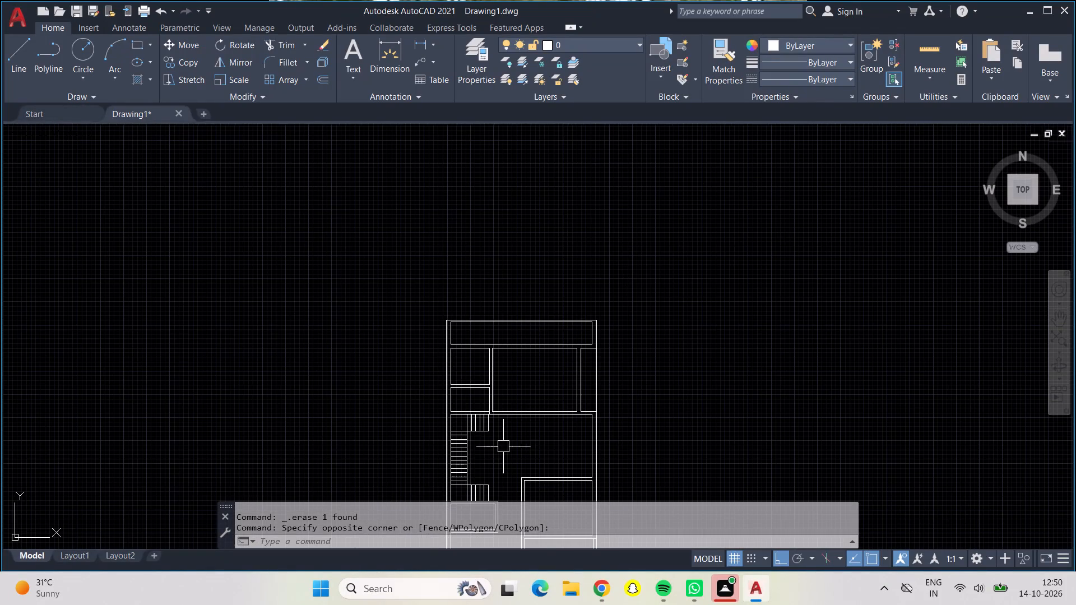
middle_drag(503, 446, 492, 292)
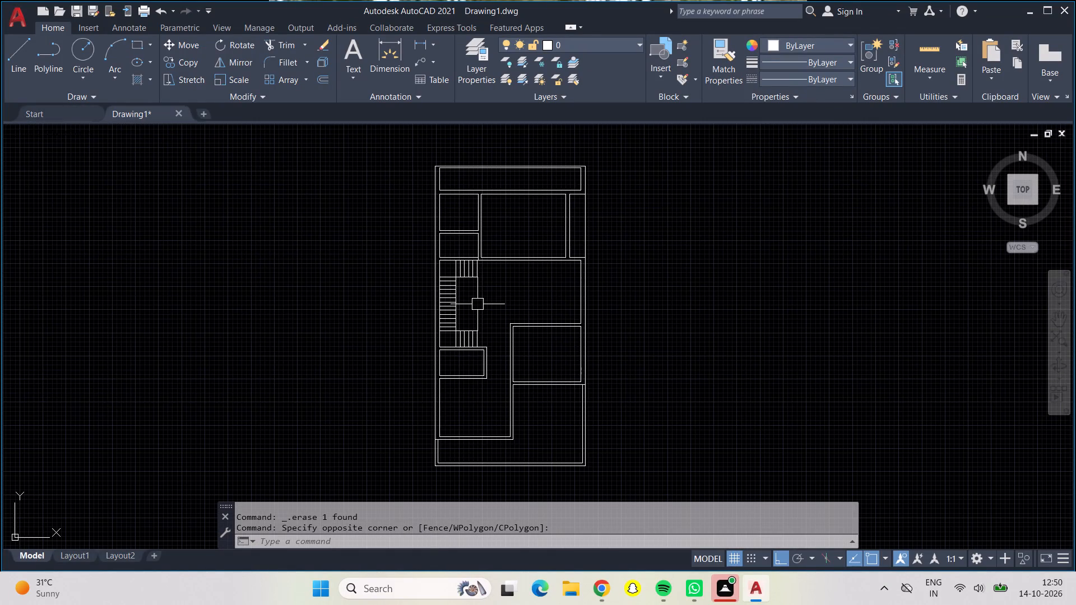
click(12, 68)
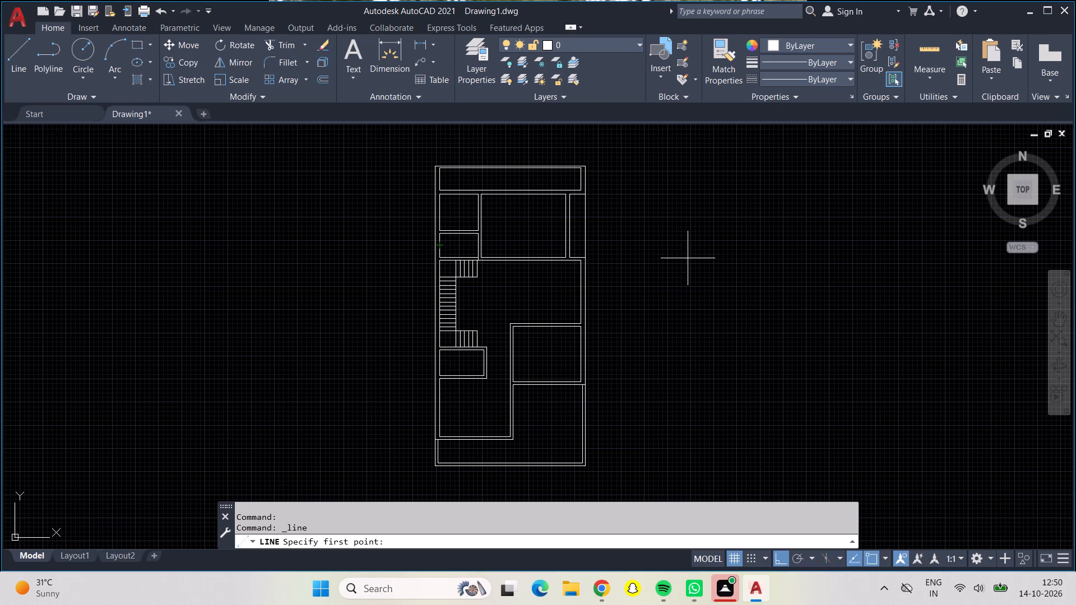
key(Escape)
middle_drag(688, 247, 395, 274)
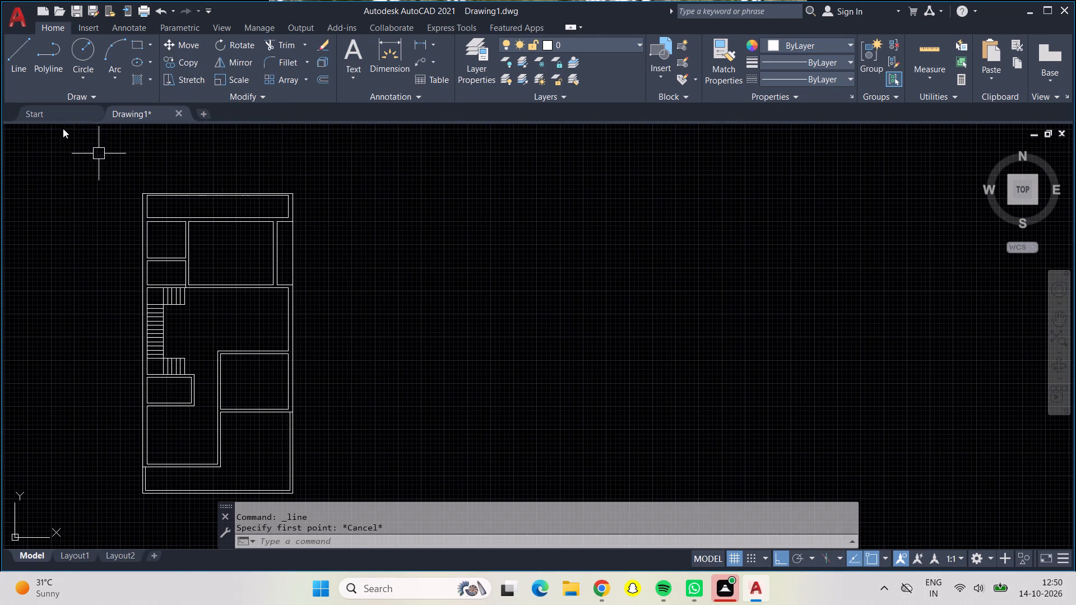
click(11, 52)
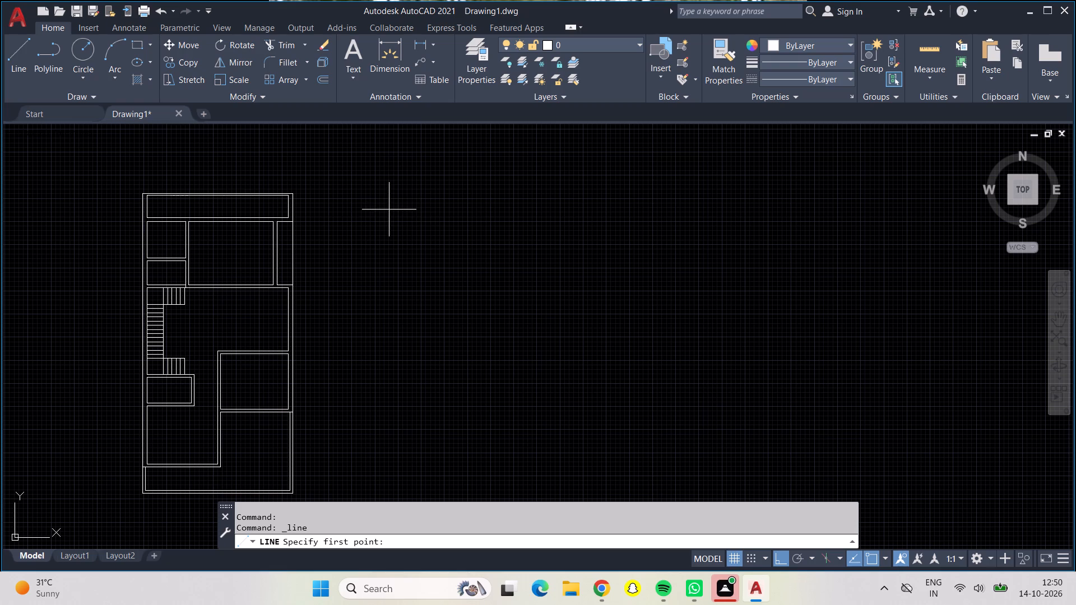
click(374, 224)
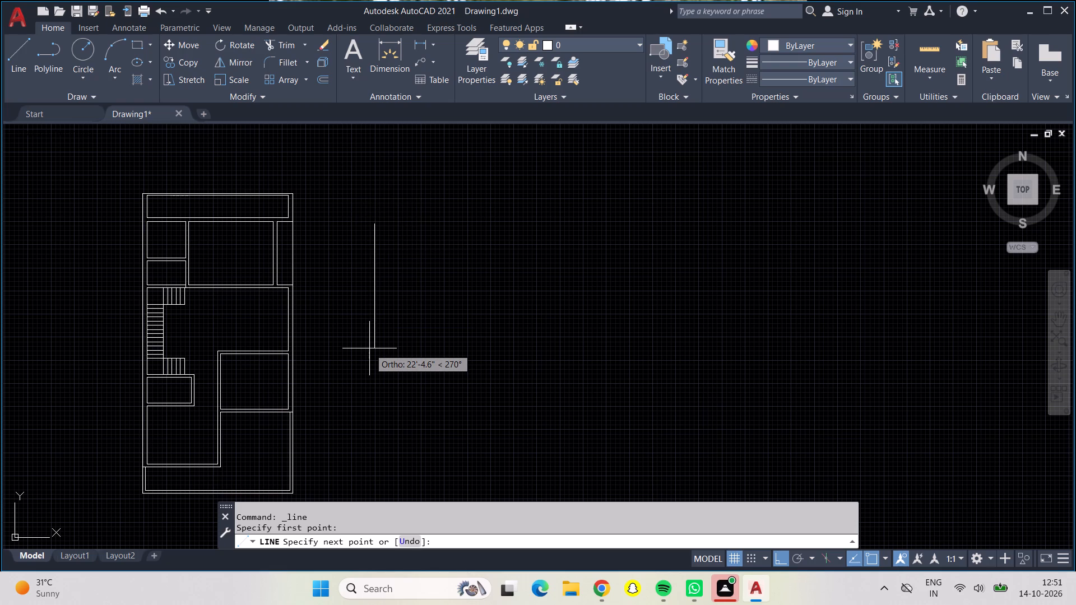
text(4')
key(Return)
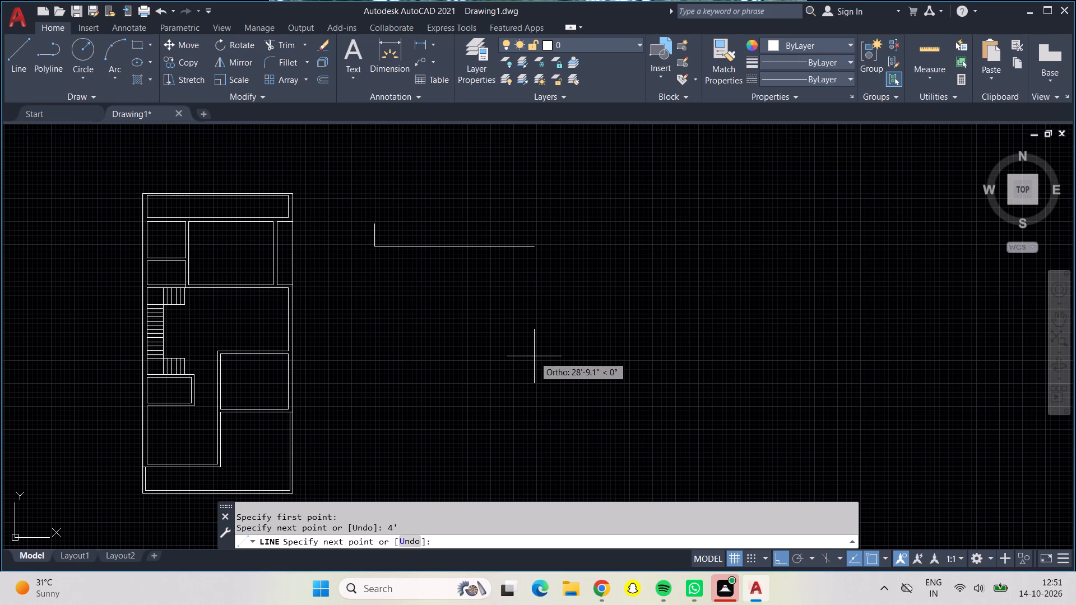
text(9")
key(Return)
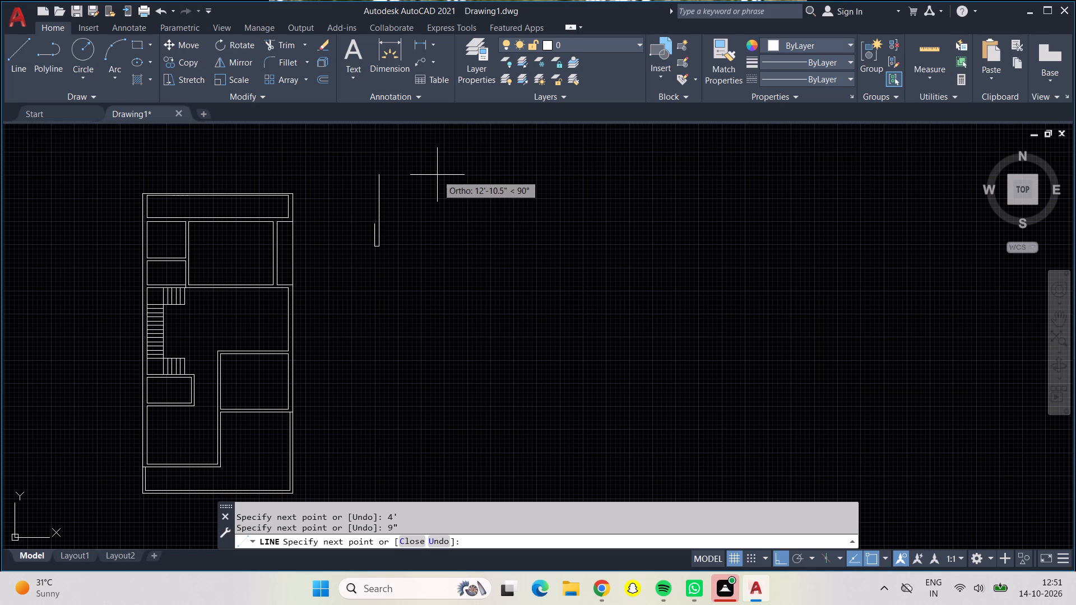
text(4')
key(Return)
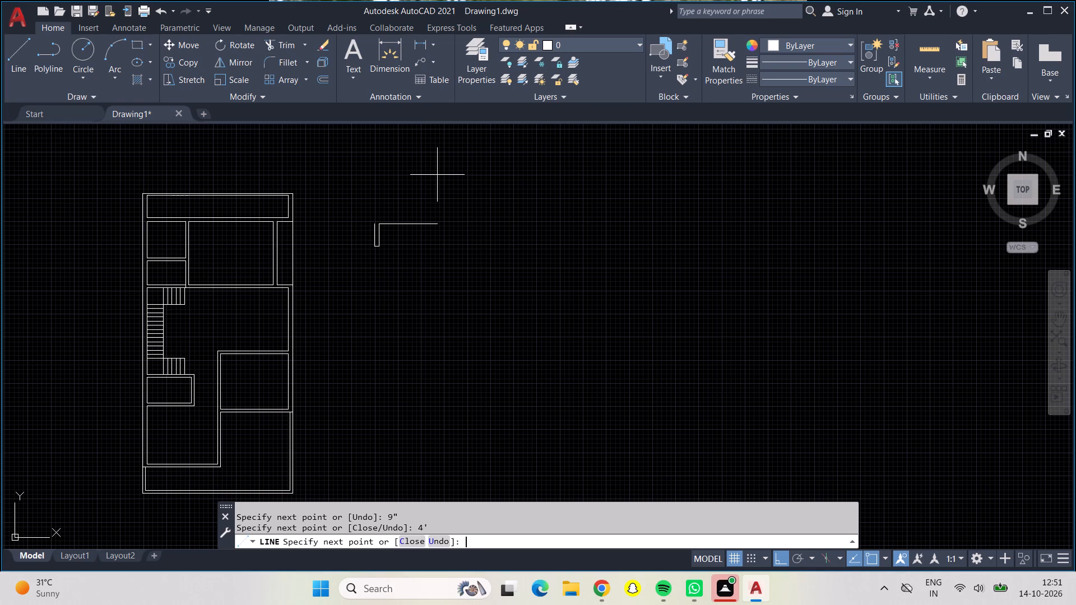
text(9")
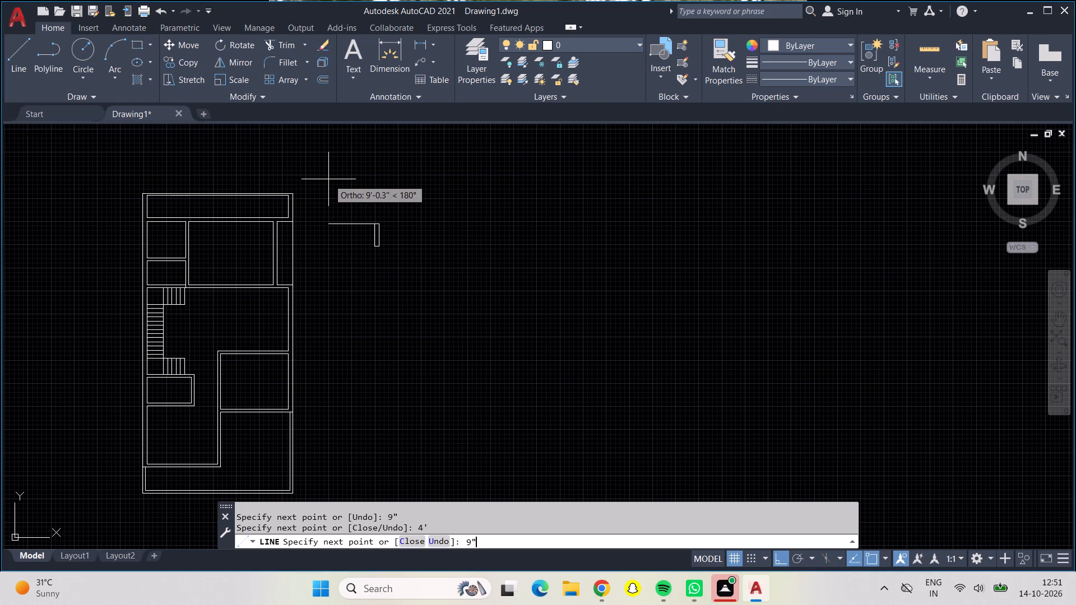
key(Return)
key(Escape)
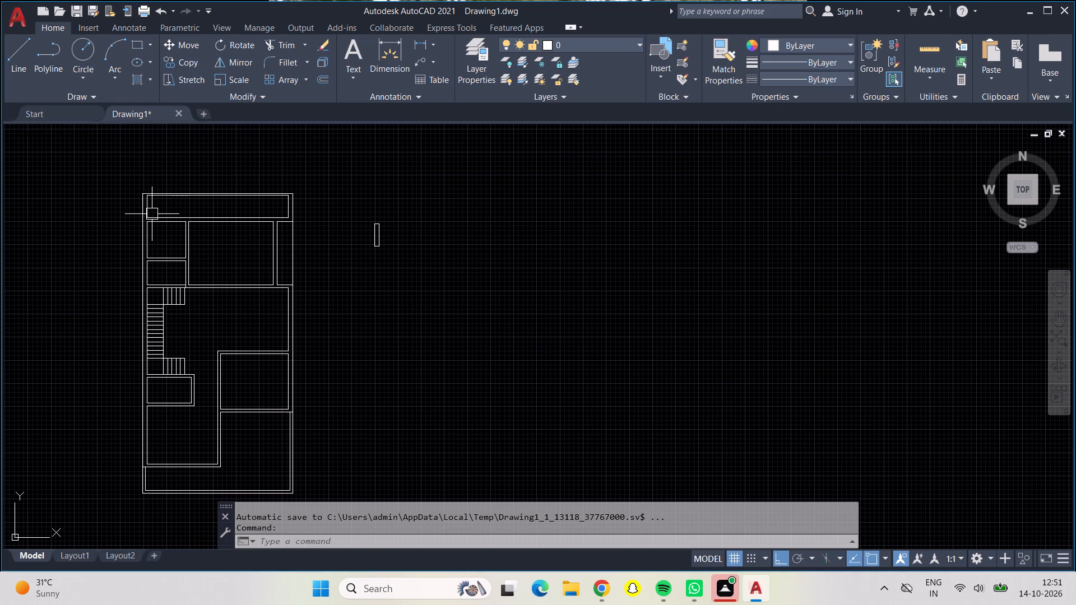
Draw a second rectangle from lines, 9" wide by 2'5" tall, to the right of the 4' one.
click(12, 58)
click(419, 222)
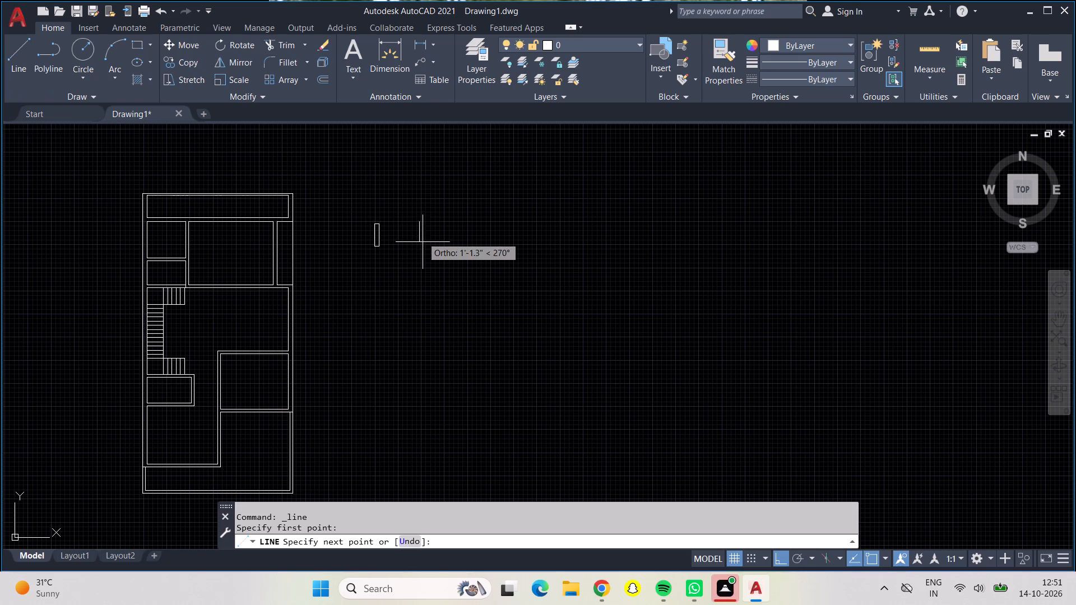
text(2')
text(5")
key(Return)
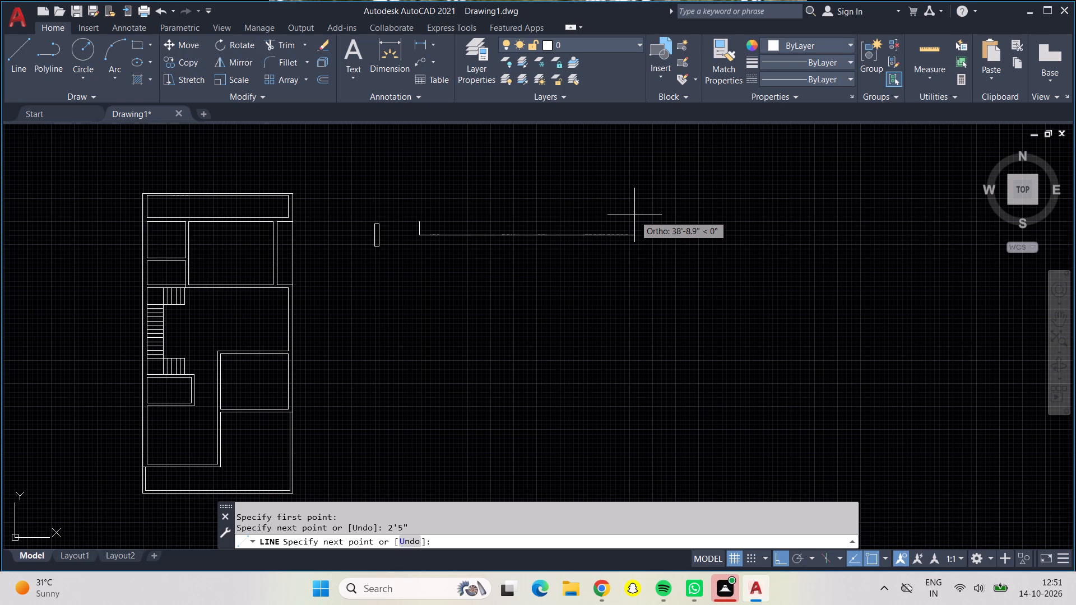
text(9")
key(Return)
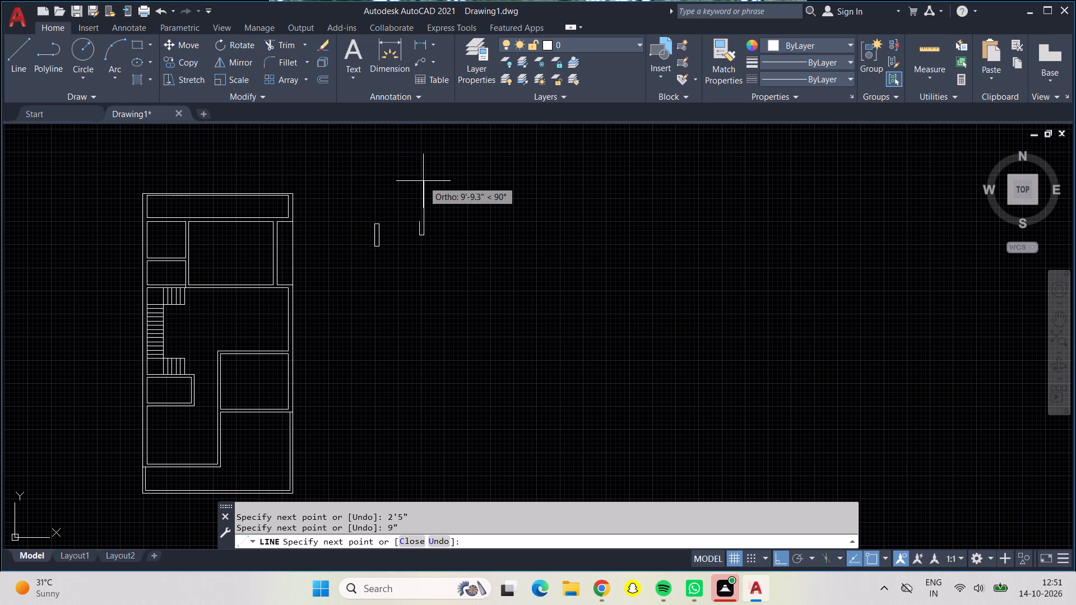
text(2'5")
key(Return)
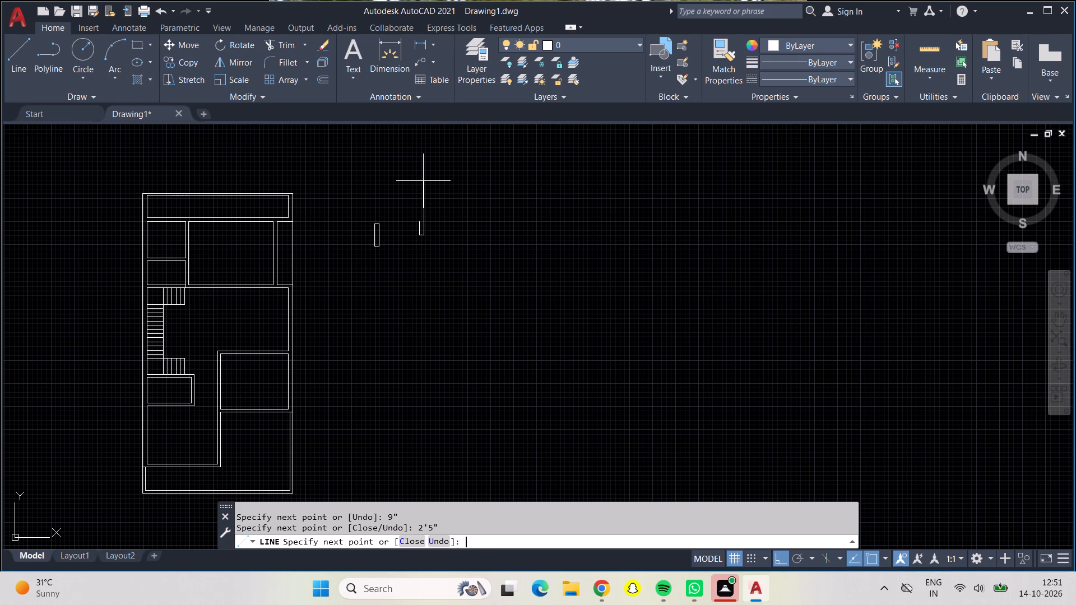
text(9")
key(Return)
key(Escape)
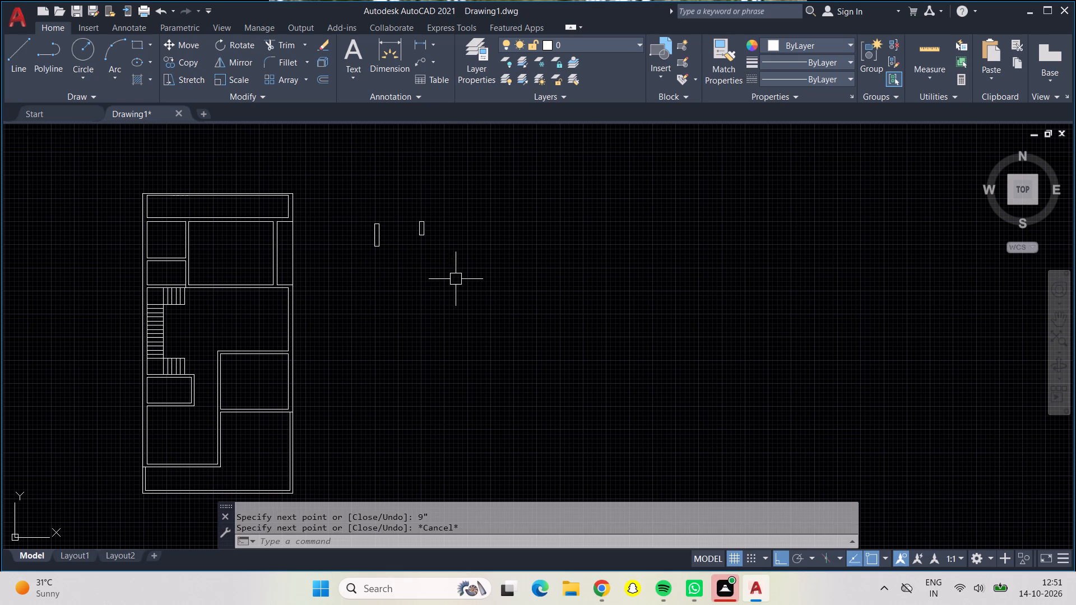
Offset both long sides of the 4' rectangle 3" inward to form a window symbol.
scroll(389, 230, up, 1)
scroll(389, 229, down, 1)
scroll(388, 229, up, 5)
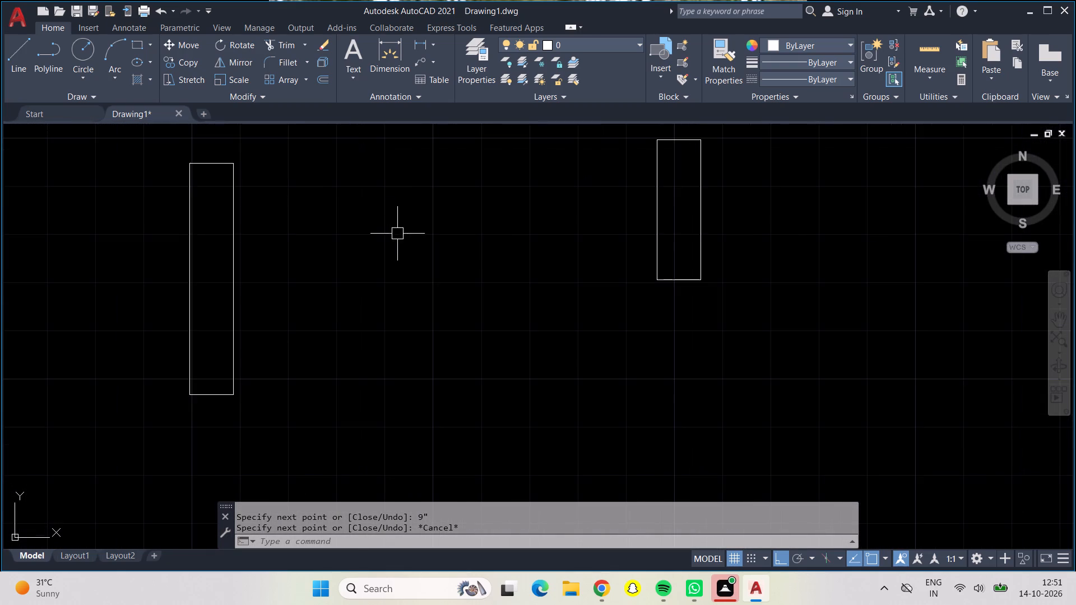
middle_drag(397, 234, 398, 300)
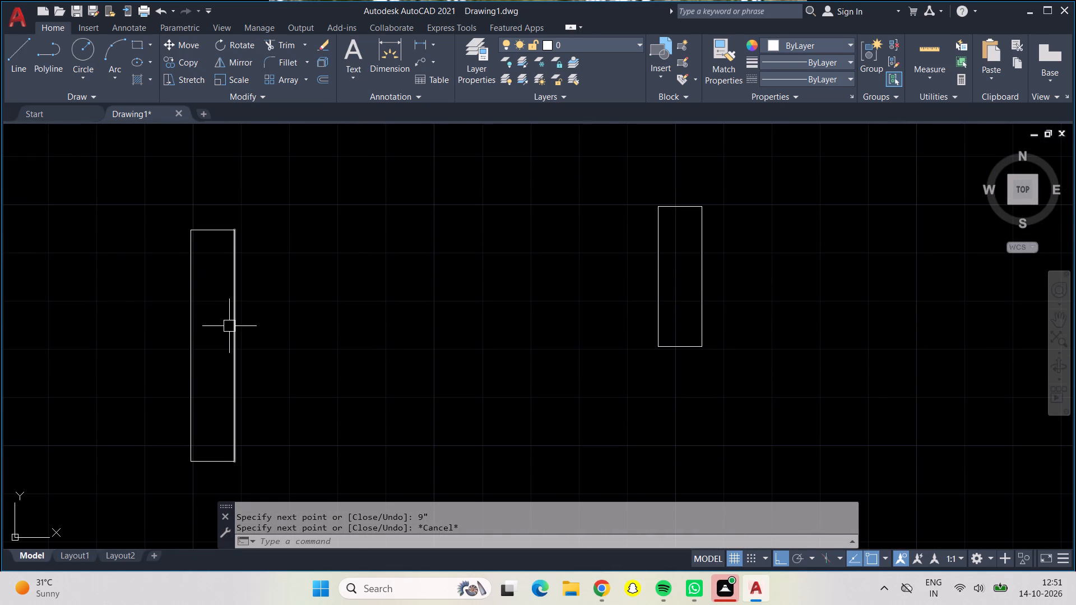
key(Escape)
key(o)
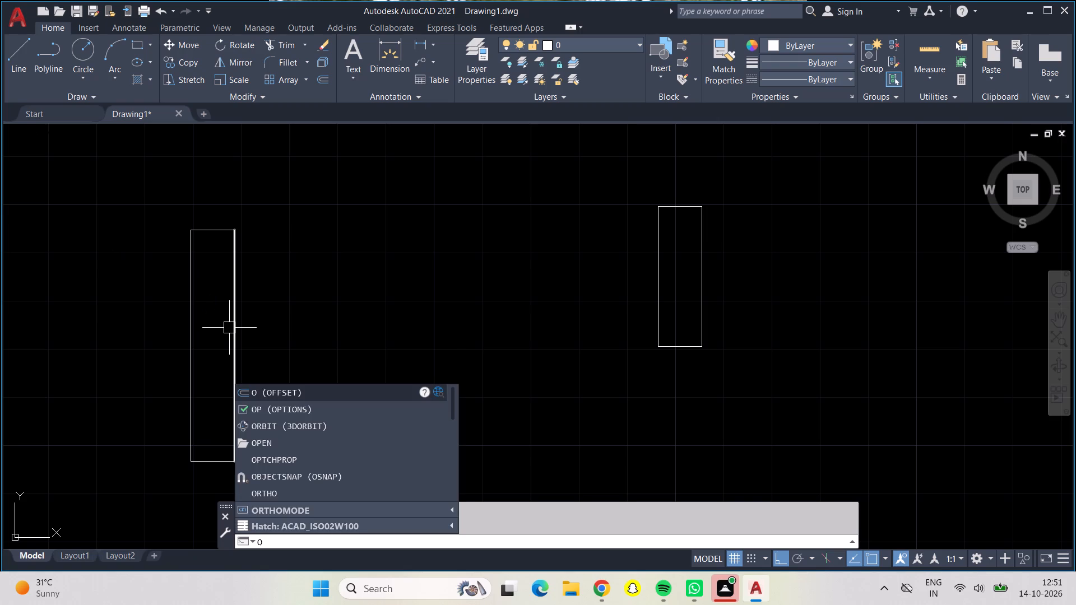
key(Return)
key(3)
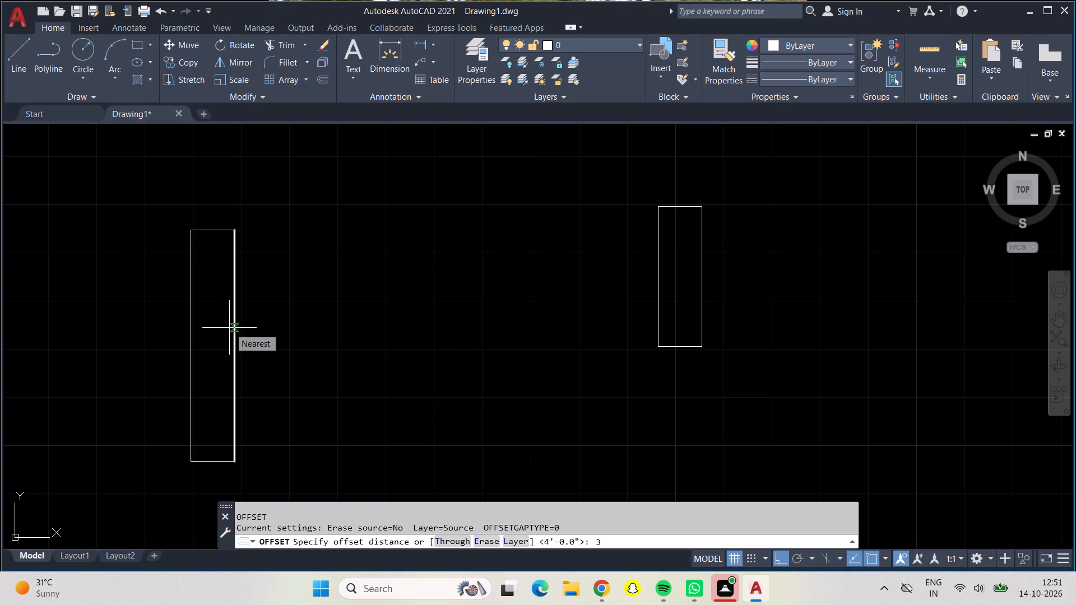
key(shift+quotedbl)
key(Return)
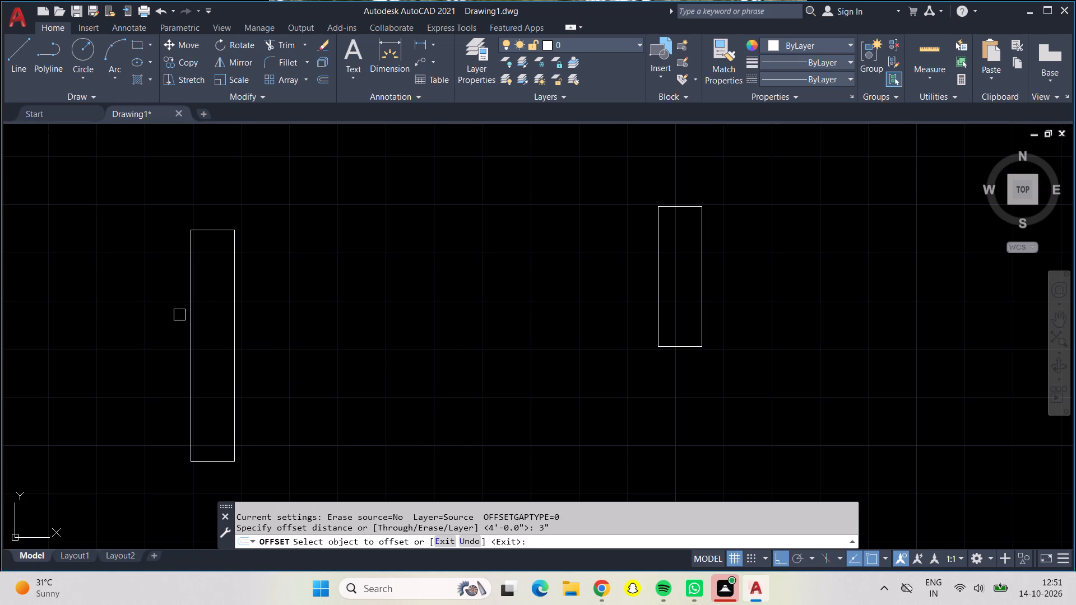
drag(205, 337, 214, 342)
click(193, 332)
click(205, 344)
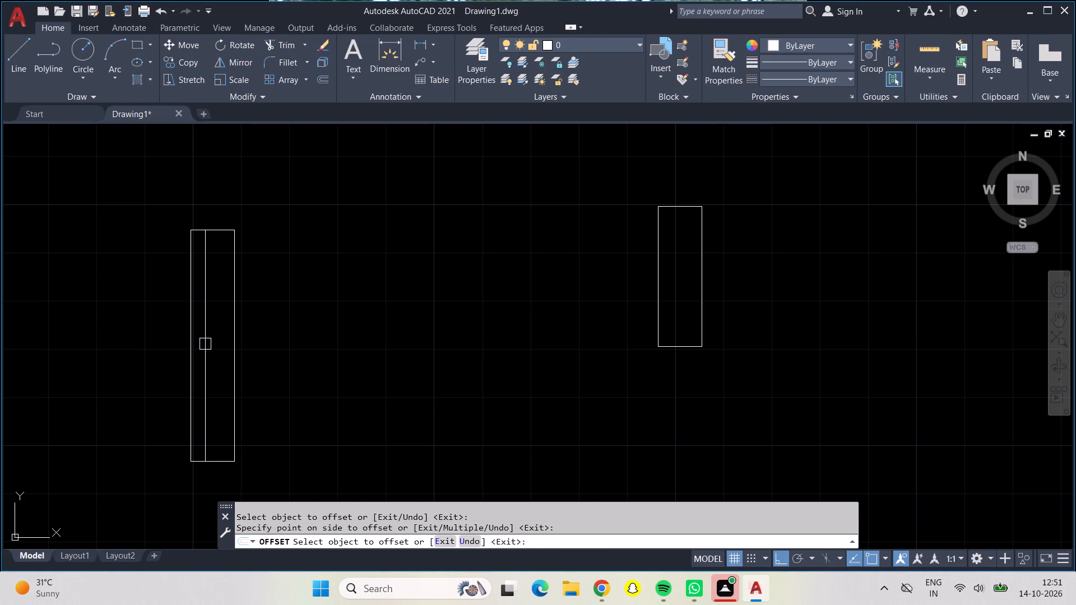
drag(230, 355, 220, 350)
click(212, 347)
Offset both long sides of the 2'5" rectangle 3" inward to form the smaller window symbol.
click(657, 302)
click(675, 309)
drag(704, 320, 694, 317)
click(675, 310)
scroll(602, 285, down, 1)
key(Escape)
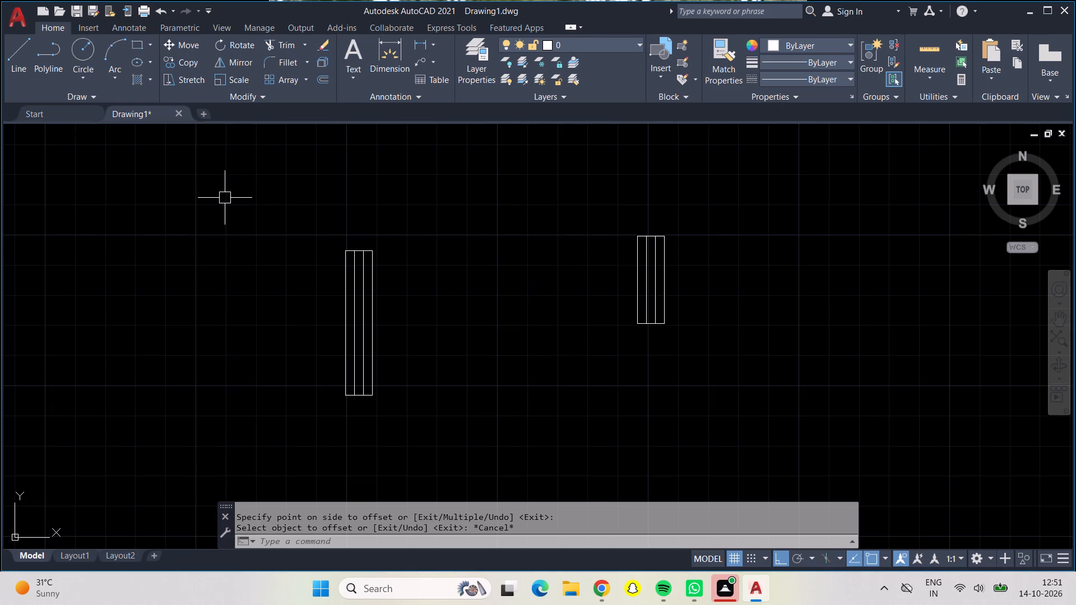
Copy the 4' window symbol into the wall between the large upper room and the narrow upper-right space, with Ortho off.
click(221, 196)
drag(463, 494, 465, 486)
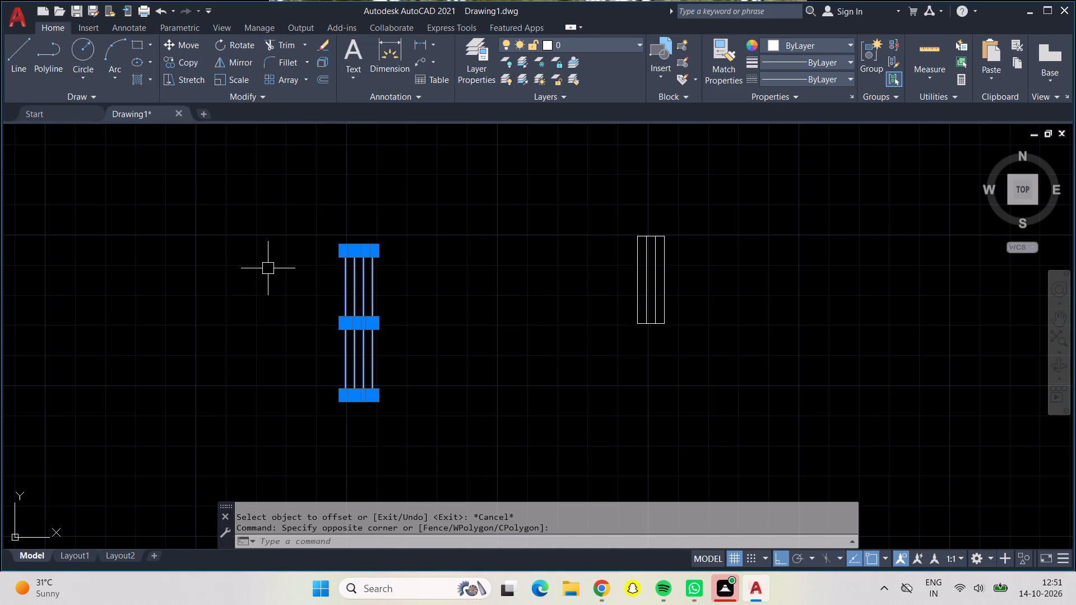
text(co)
key(Return)
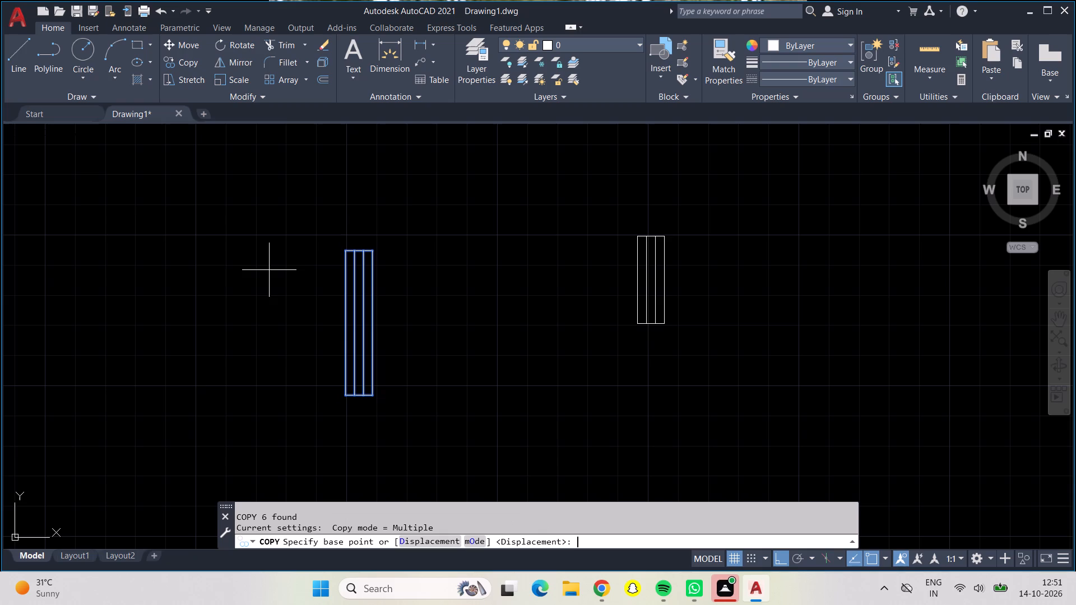
click(367, 345)
scroll(117, 370, down, 2)
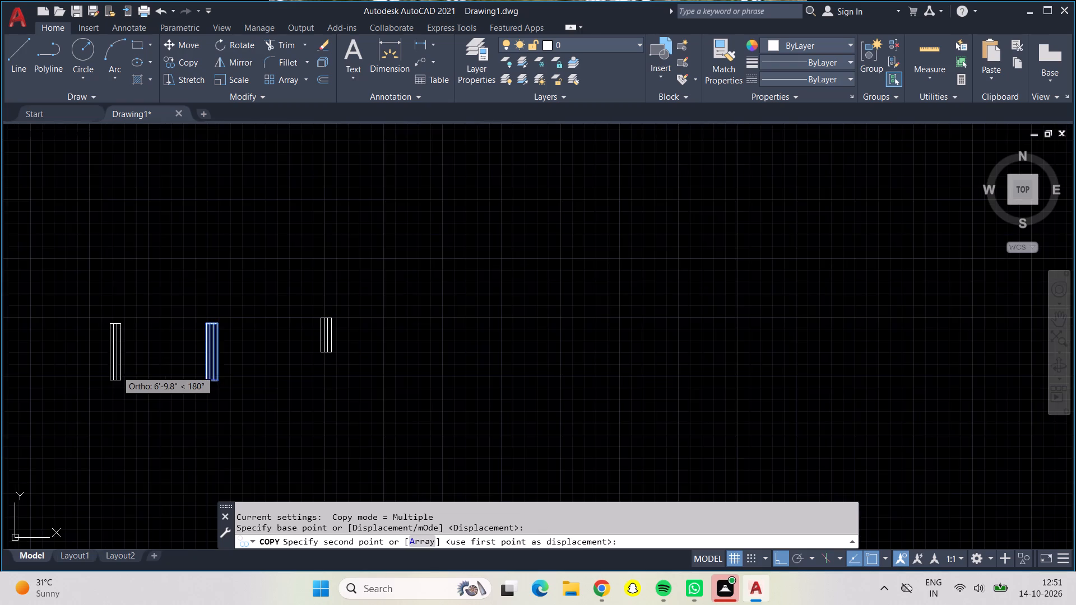
scroll(117, 370, down, 1)
middle_drag(117, 370, 508, 283)
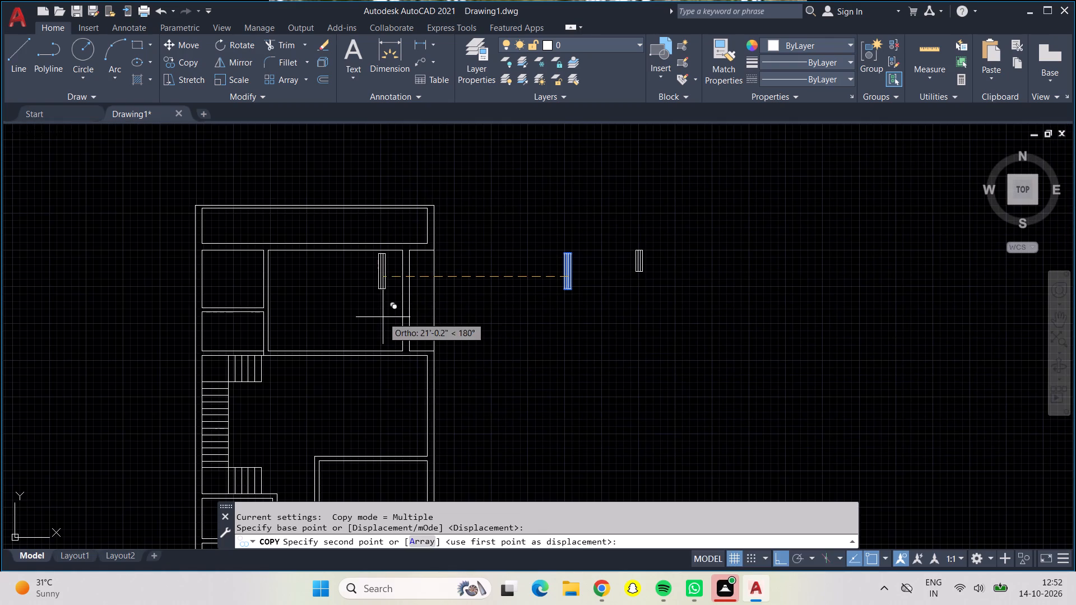
scroll(419, 326, up, 3)
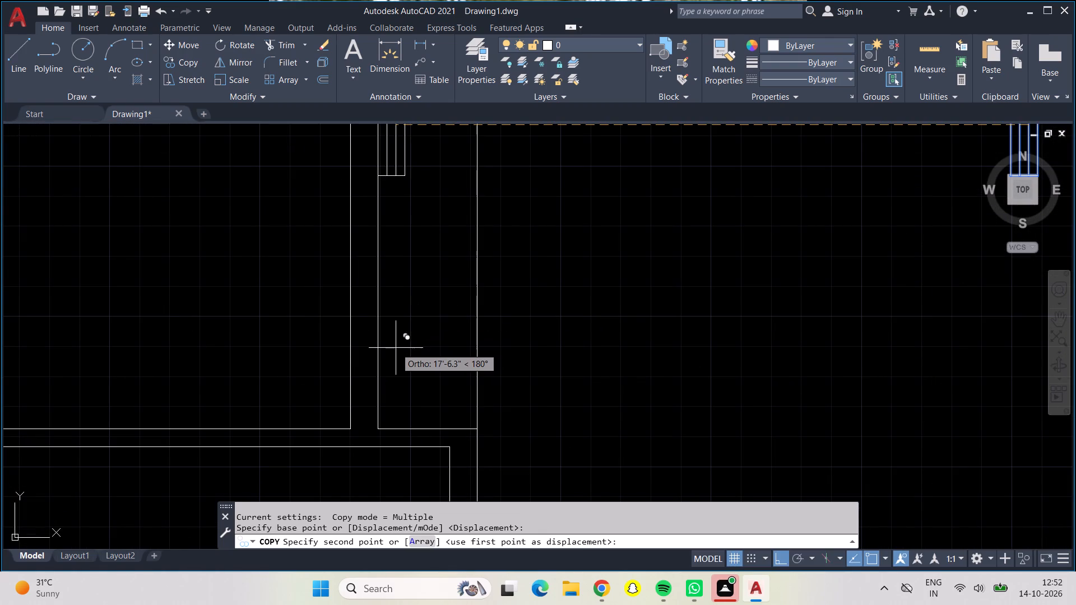
scroll(396, 348, down, 1)
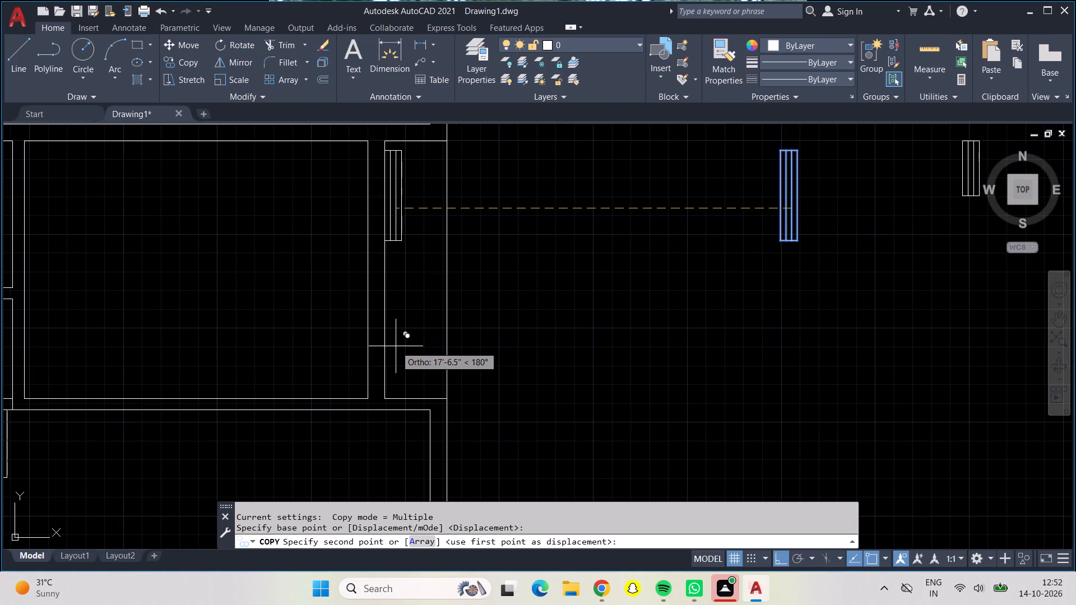
key(F8)
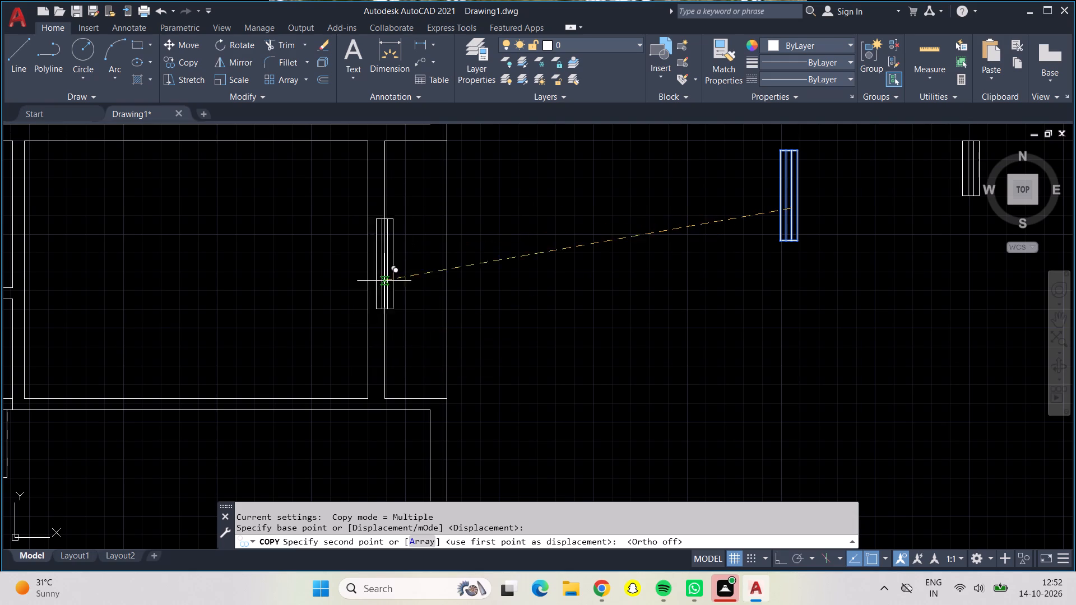
scroll(383, 292, up, 3)
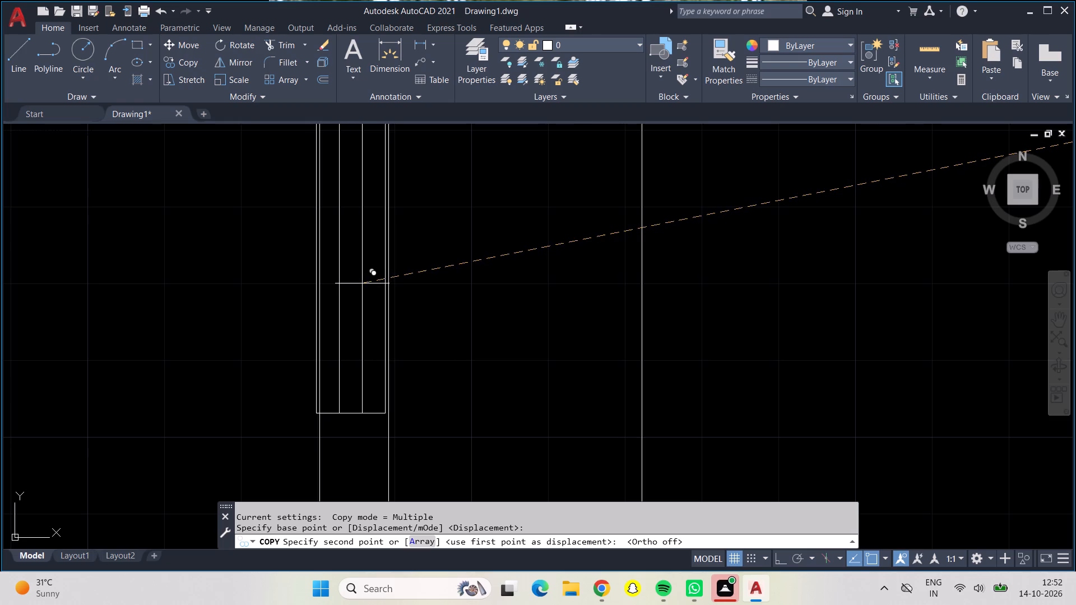
click(364, 283)
Copy the 4' window symbol into the right outer wall of the stair hall, roughly midway along it.
scroll(364, 283, down, 3)
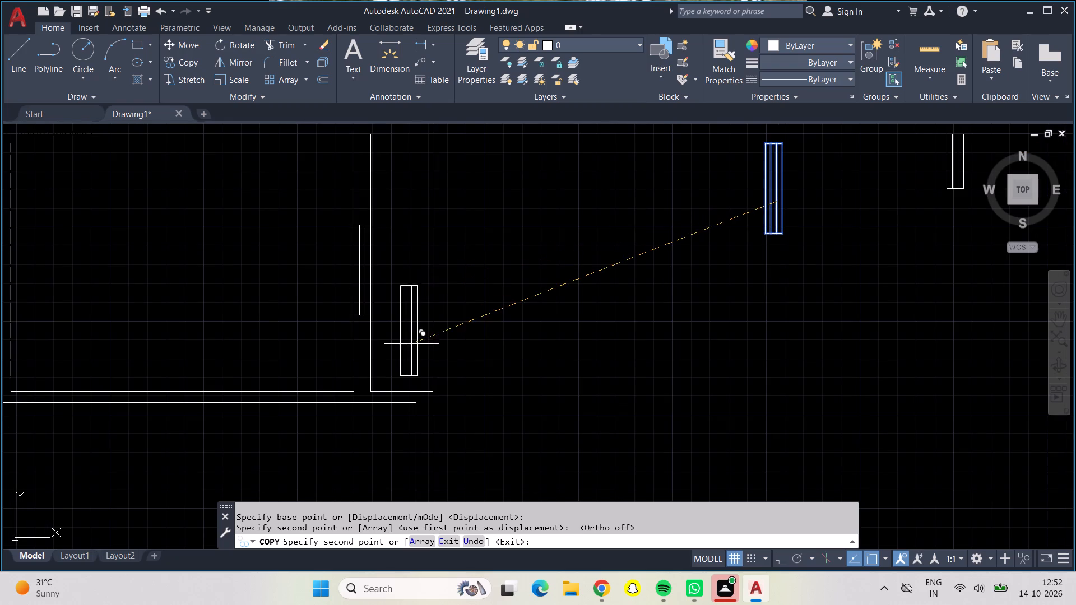
middle_drag(411, 348, 354, 49)
scroll(371, 238, down, 1)
scroll(371, 238, up, 2)
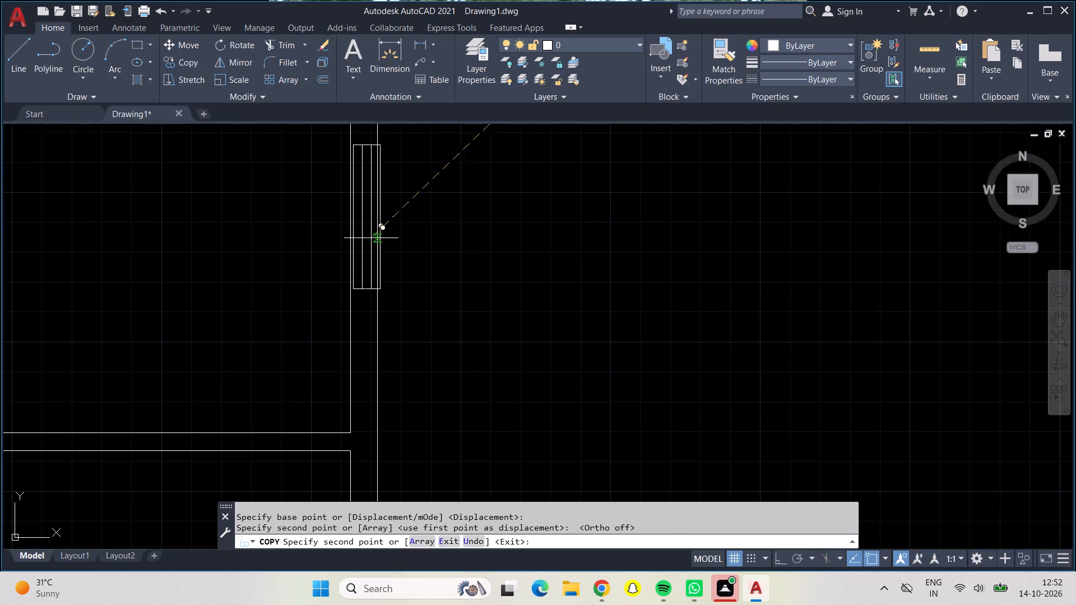
middle_drag(362, 258, 369, 341)
scroll(369, 341, up, 1)
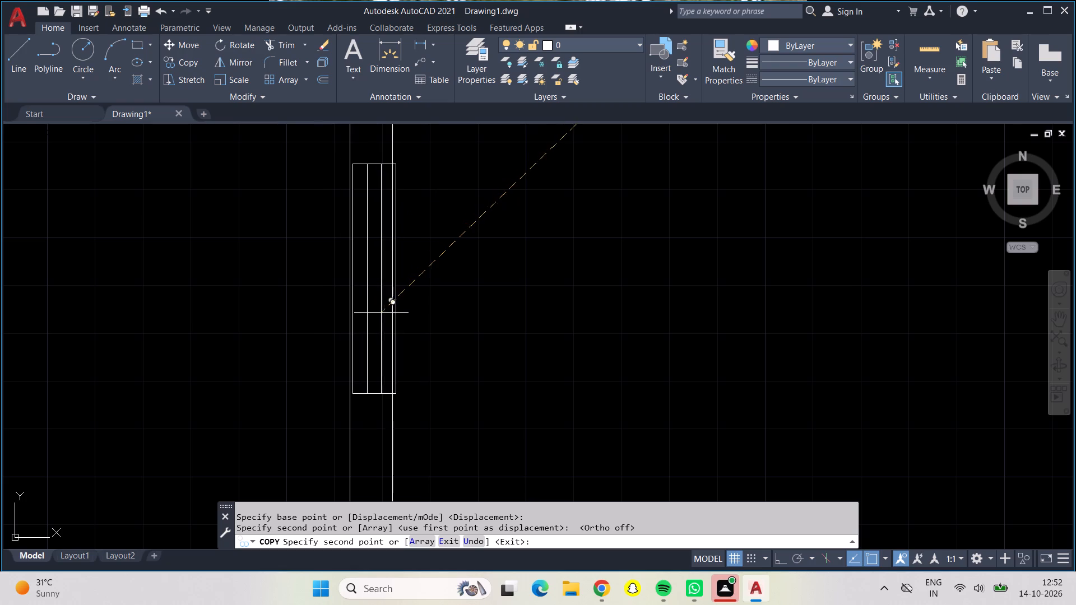
click(377, 311)
Copy the 4' window symbol twice into the left outer wall beside the staircase, near its upper and lower ends.
scroll(218, 325, down, 2)
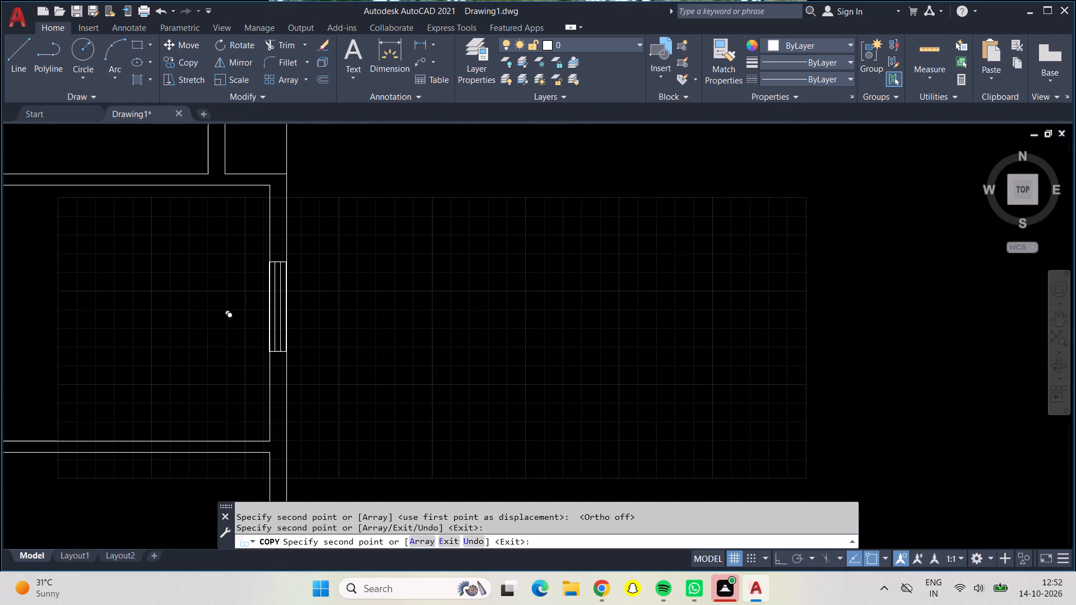
middle_drag(217, 317, 961, 337)
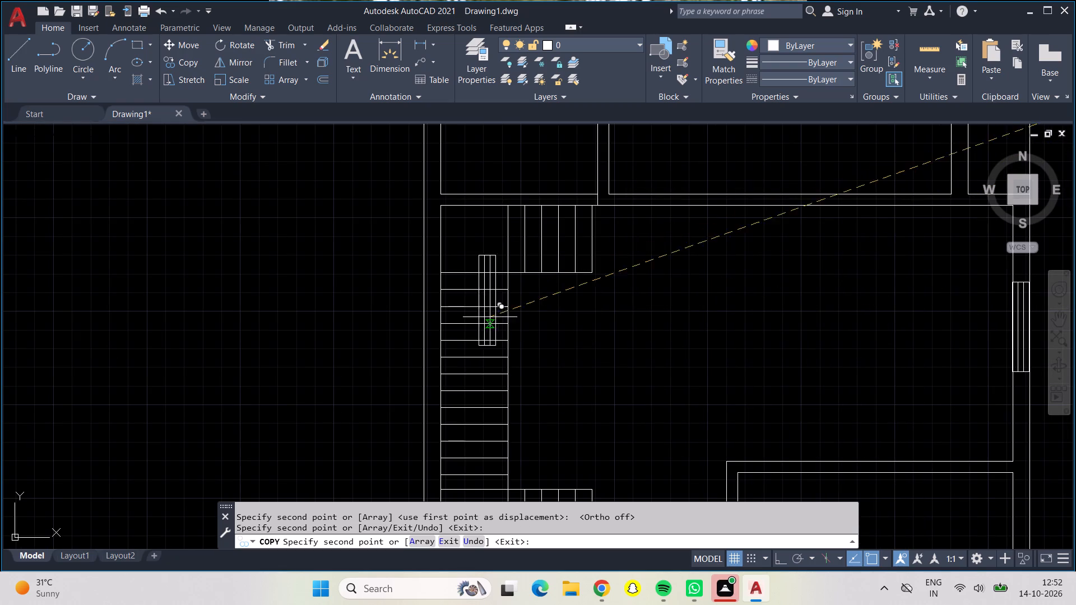
middle_drag(428, 333, 445, 244)
scroll(446, 244, up, 1)
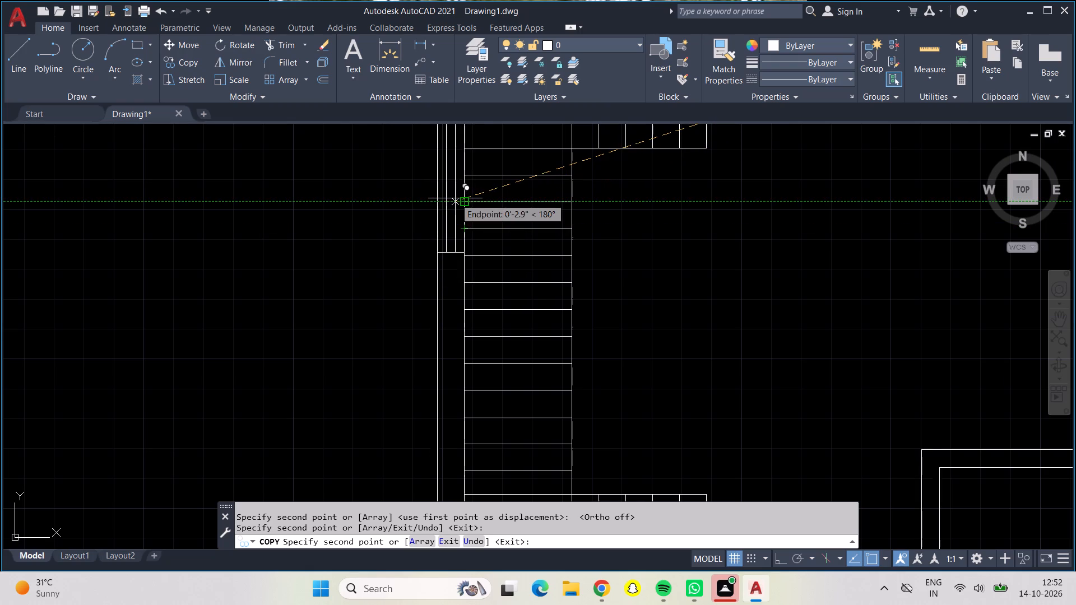
click(455, 198)
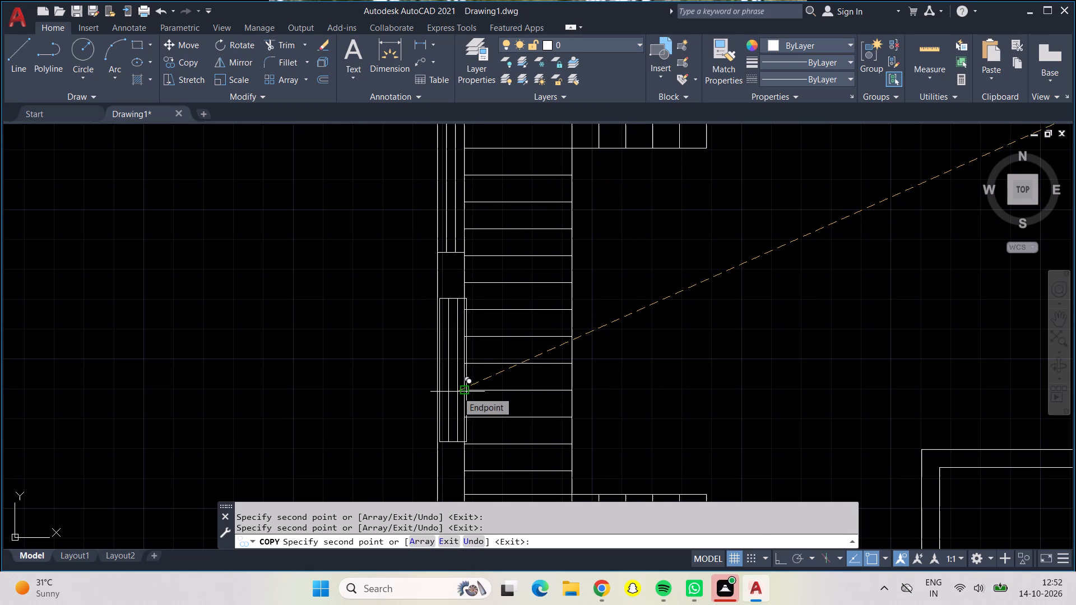
click(457, 392)
key(ctrl+z)
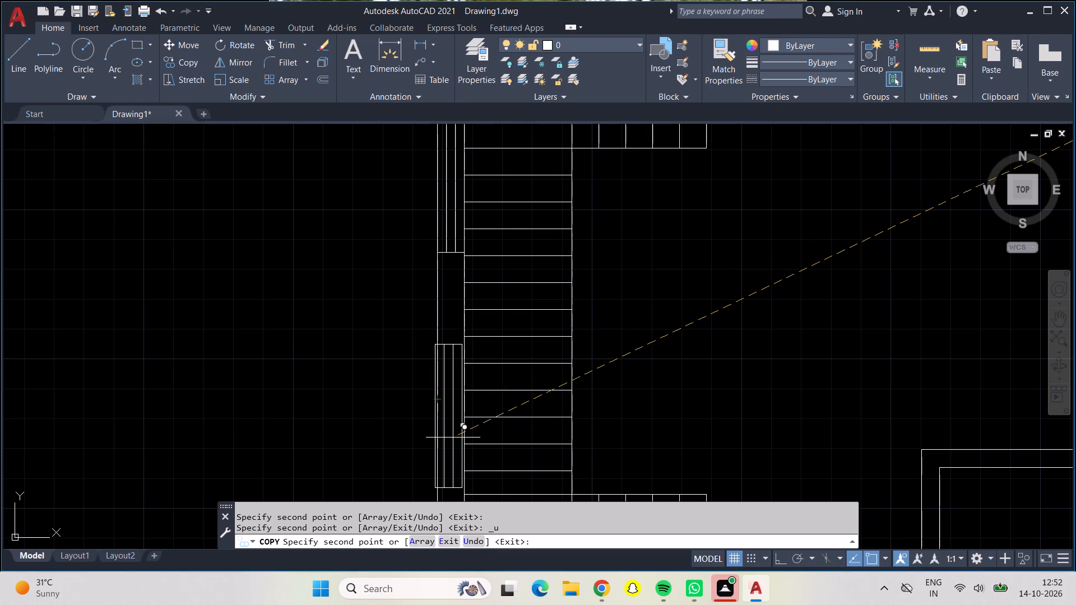
middle_drag(453, 438, 477, 286)
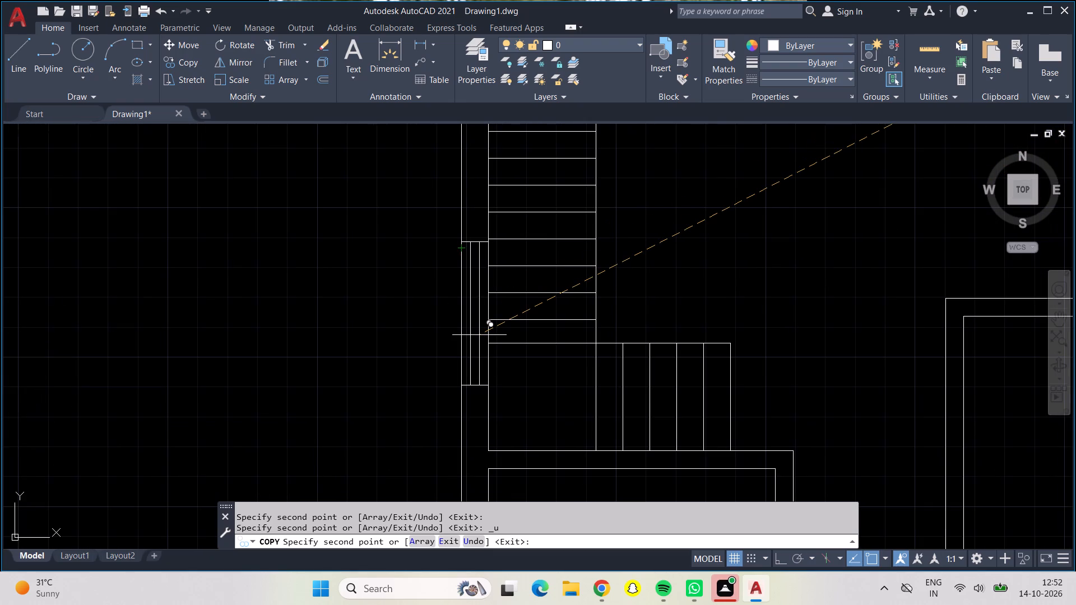
click(479, 335)
Copy the 4' window symbol into the right outer wall of the room below the stair hall.
scroll(442, 374, up, 1)
scroll(442, 374, down, 1)
scroll(542, 399, down, 2)
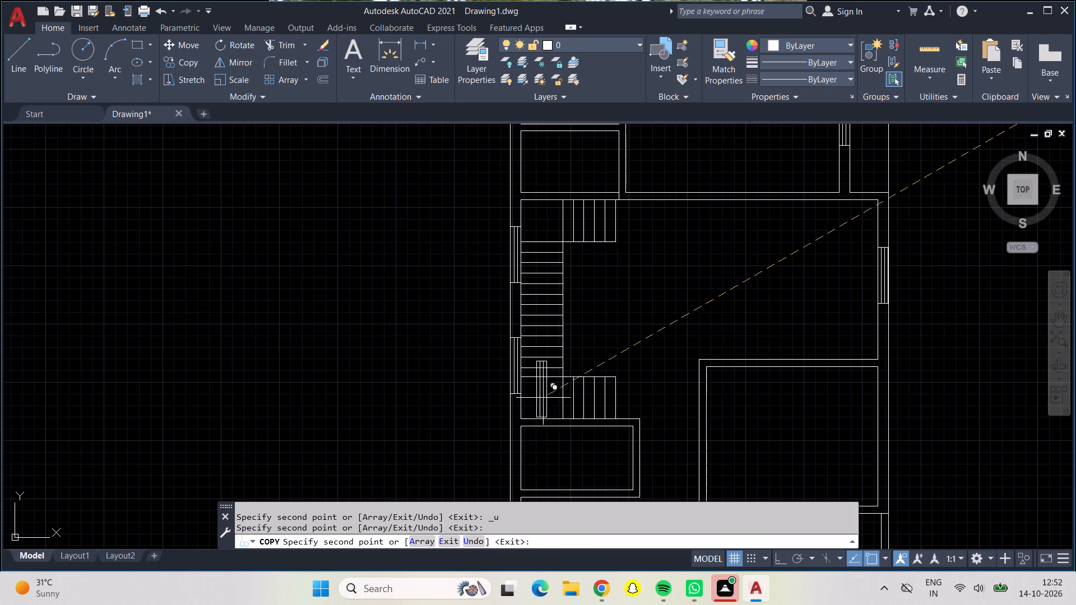
middle_drag(636, 336, 625, 335)
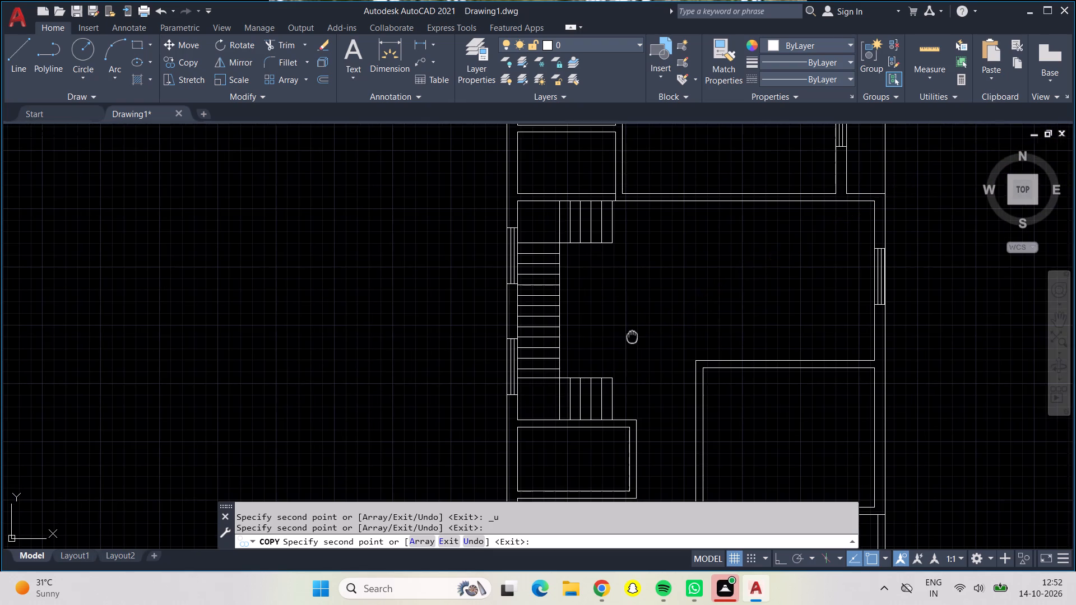
middle_drag(625, 335, 521, 242)
middle_drag(512, 232, 497, 204)
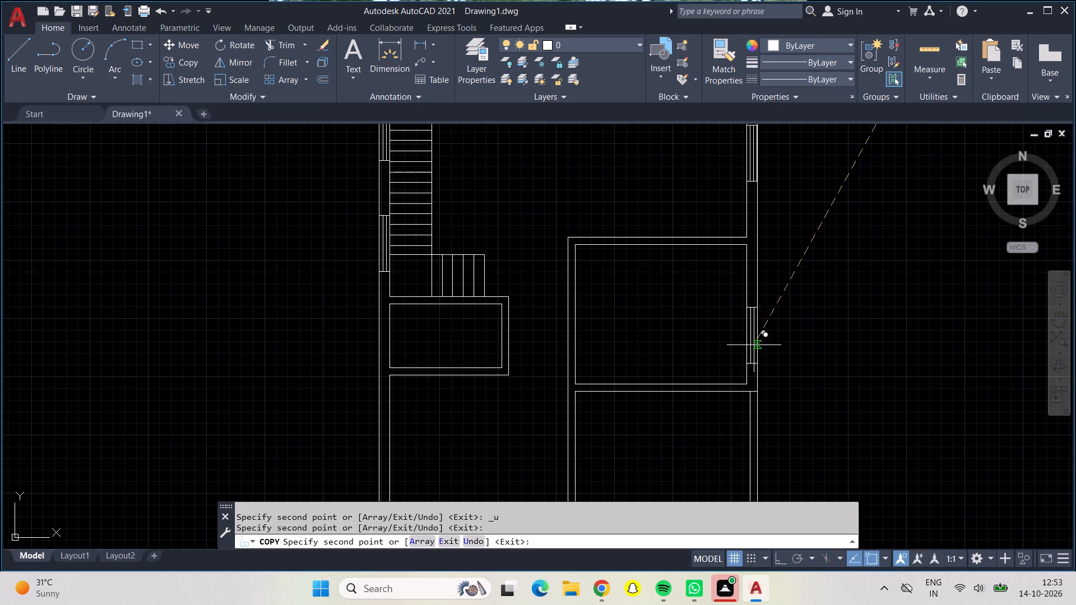
scroll(752, 337, up, 1)
scroll(752, 337, down, 1)
scroll(752, 337, up, 3)
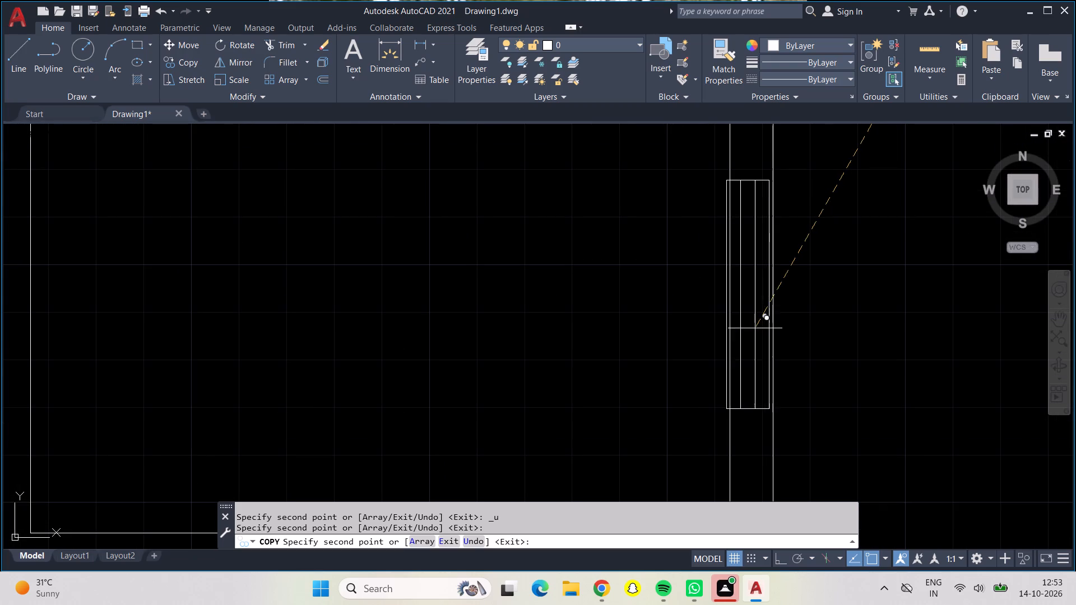
click(758, 329)
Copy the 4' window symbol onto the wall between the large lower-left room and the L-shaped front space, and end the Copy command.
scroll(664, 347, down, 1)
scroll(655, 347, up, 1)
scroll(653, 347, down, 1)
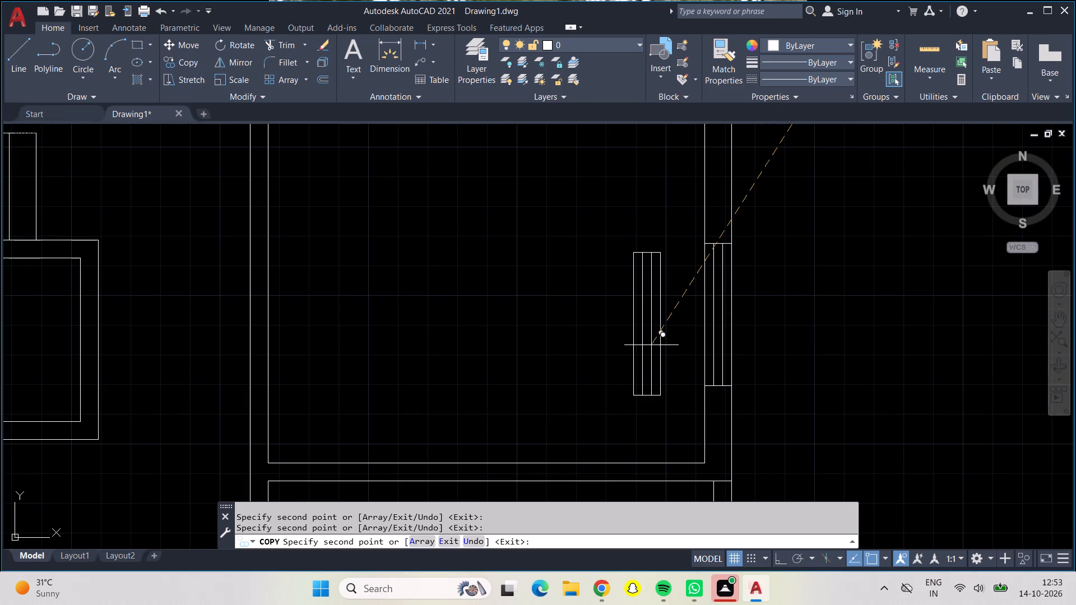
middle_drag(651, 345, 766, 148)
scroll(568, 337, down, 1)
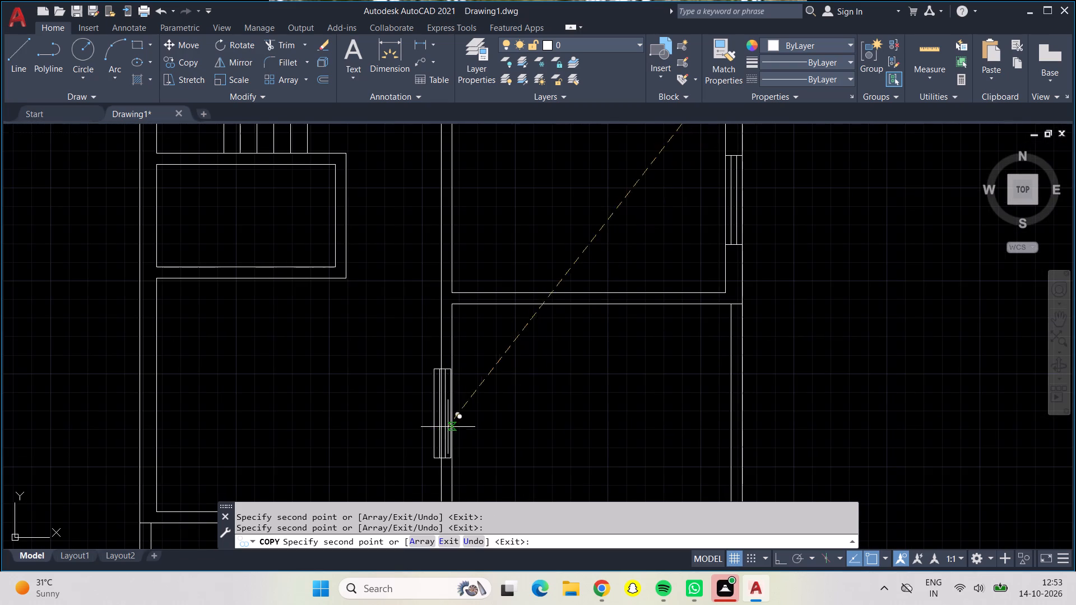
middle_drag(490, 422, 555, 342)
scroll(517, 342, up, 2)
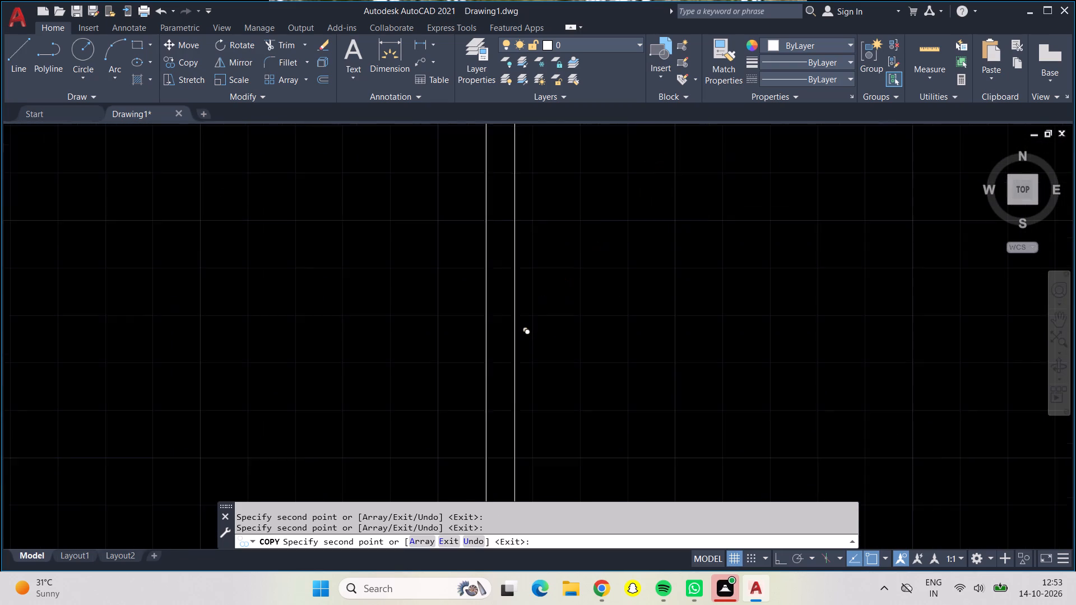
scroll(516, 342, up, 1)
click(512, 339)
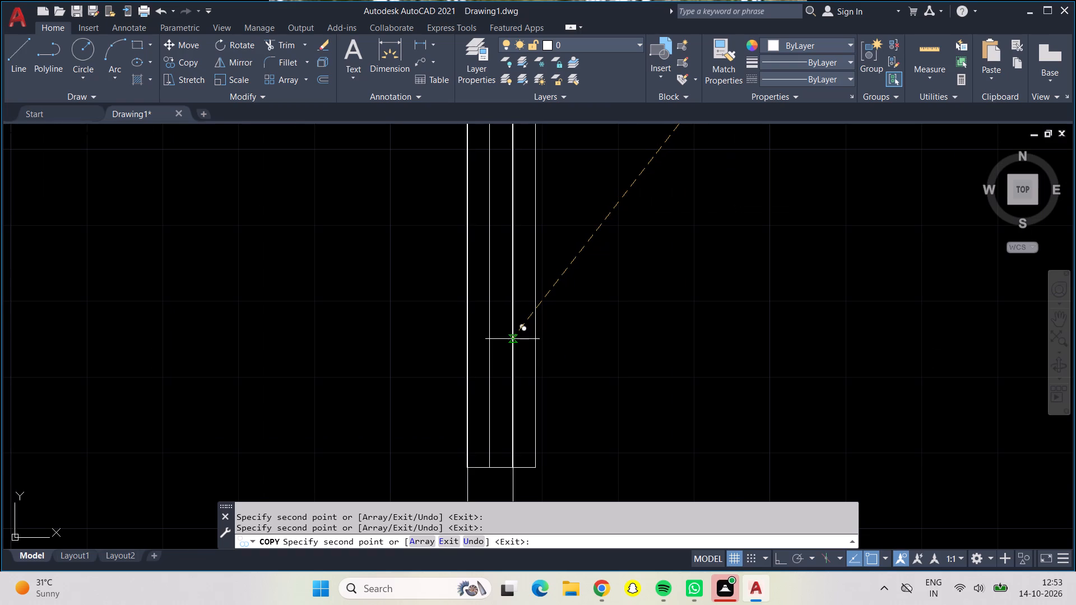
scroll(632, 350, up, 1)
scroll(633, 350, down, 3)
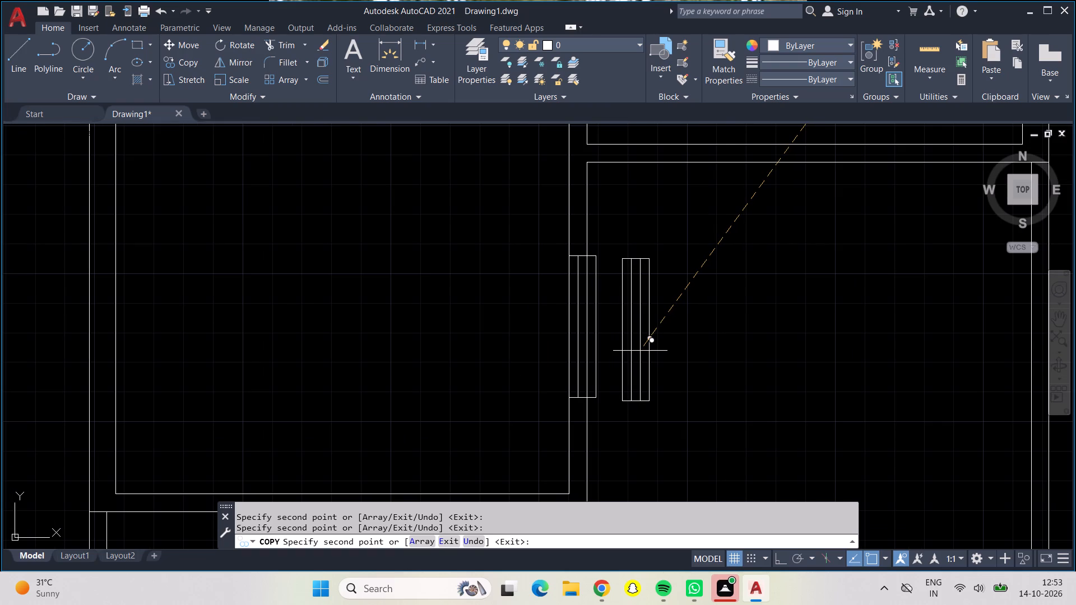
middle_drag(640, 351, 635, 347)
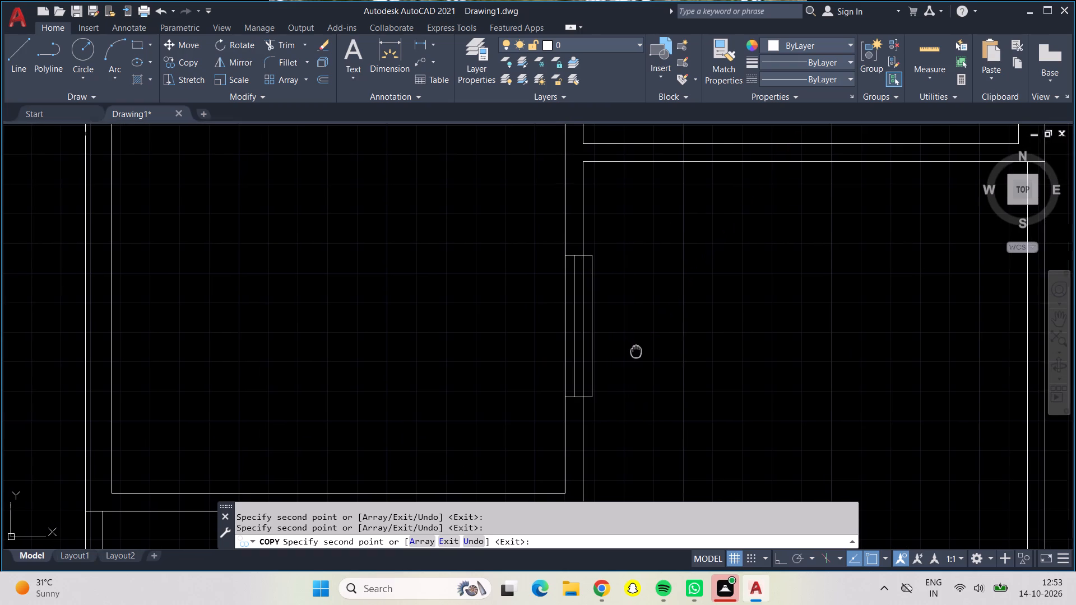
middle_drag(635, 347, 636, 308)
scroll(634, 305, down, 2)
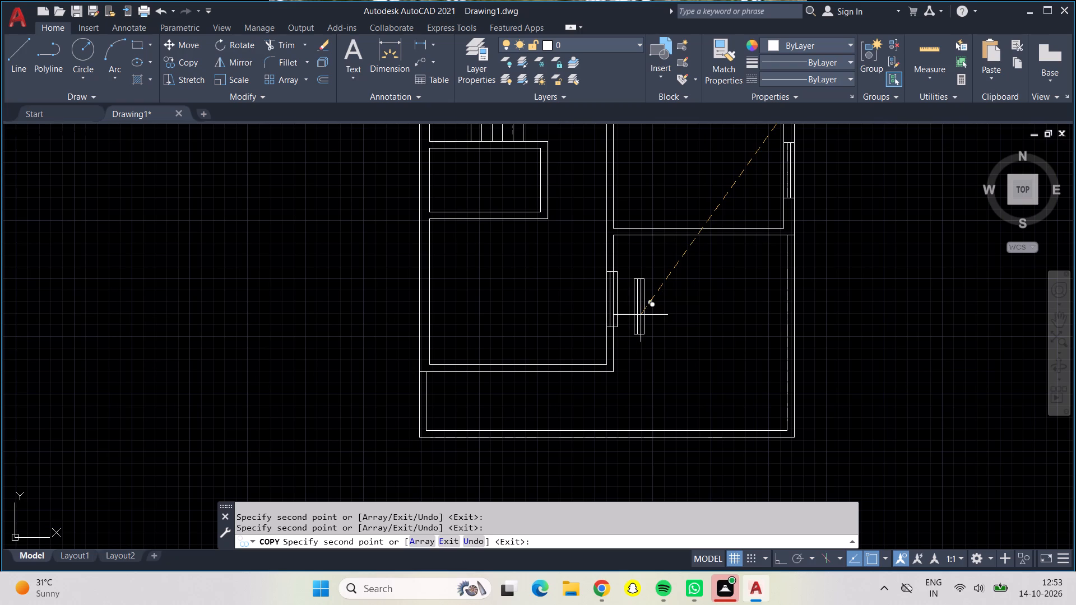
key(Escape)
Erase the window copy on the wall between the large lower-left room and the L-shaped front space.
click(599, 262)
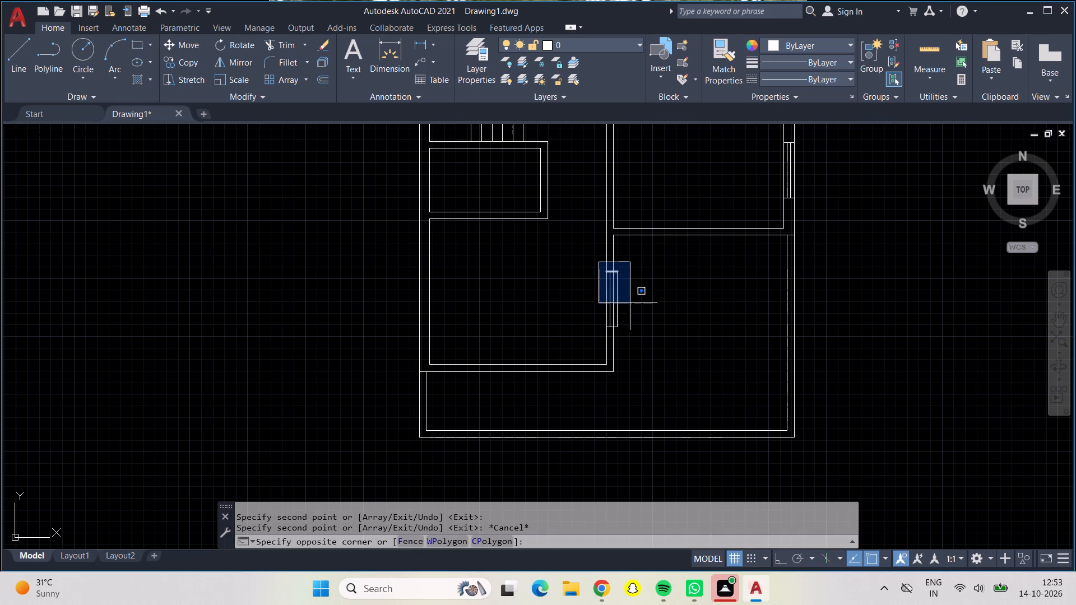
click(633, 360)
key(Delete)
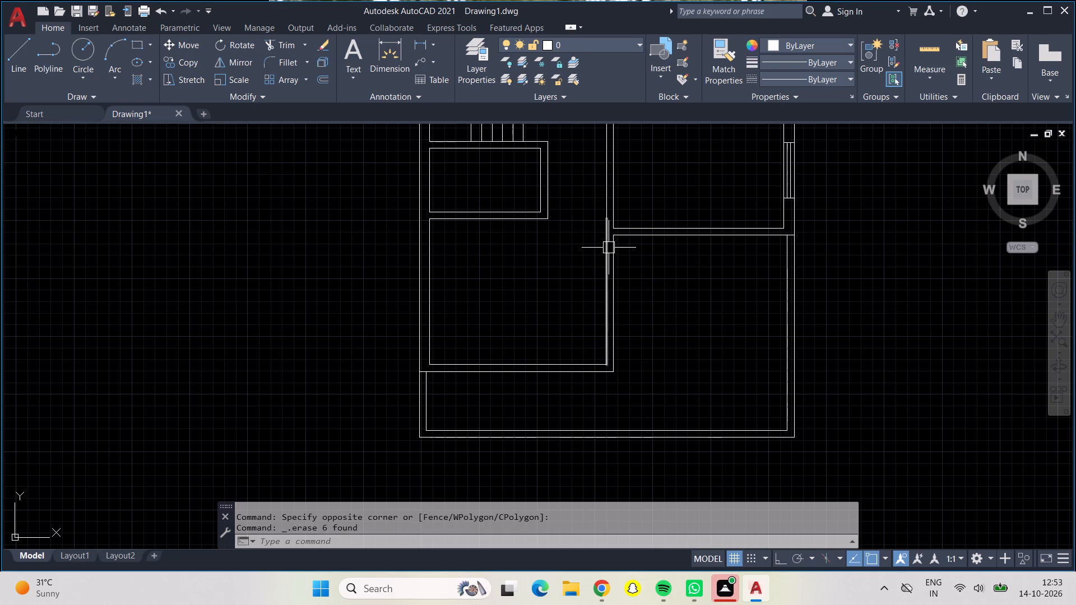
Erase the three wall lines bordering the L-shaped front space: below the right room, beside the lower-left room and below it.
scroll(670, 244, up, 2)
click(664, 221)
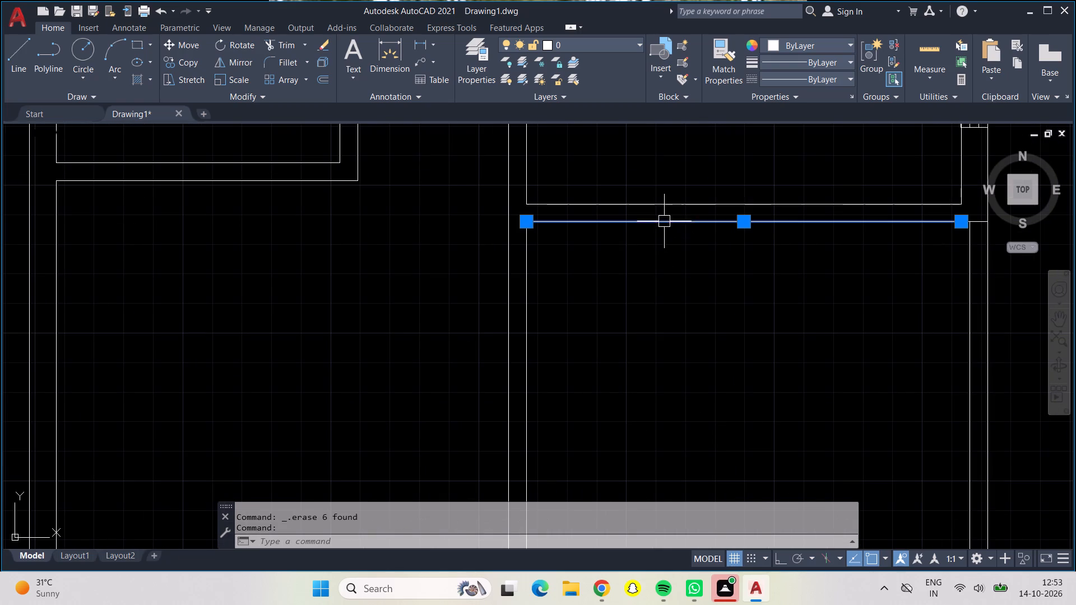
click(528, 341)
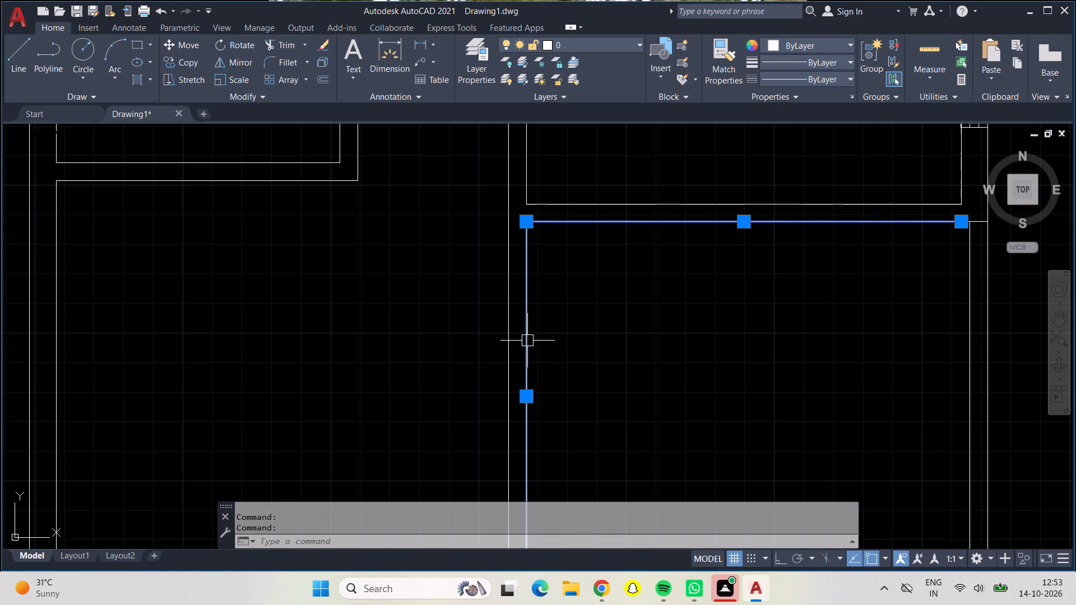
middle_click(589, 343)
scroll(589, 343, down, 1)
middle_drag(589, 343, 632, 230)
click(538, 373)
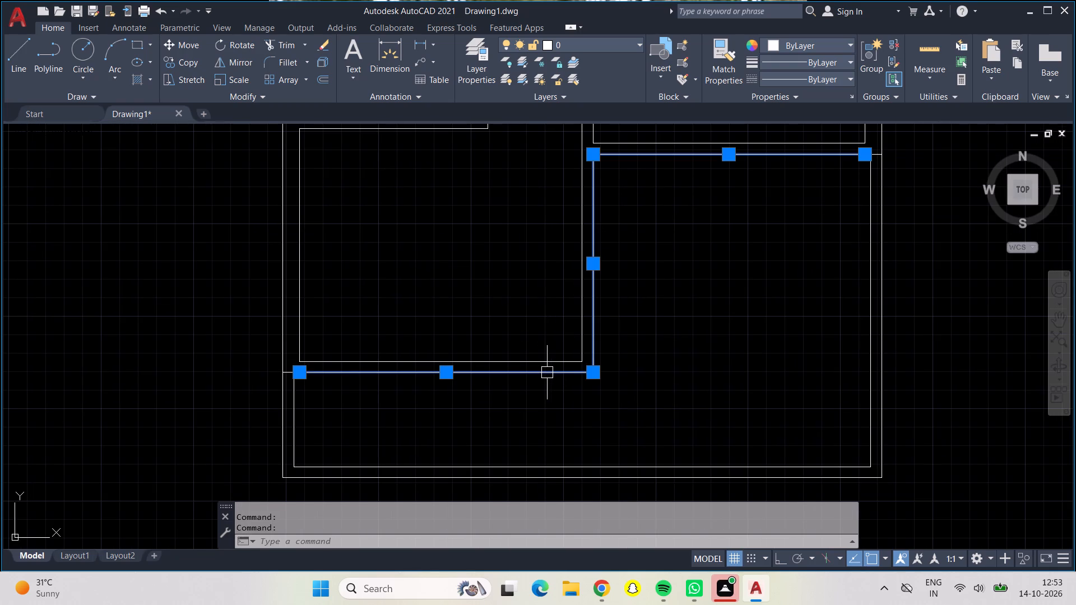
key(Delete)
key(Escape)
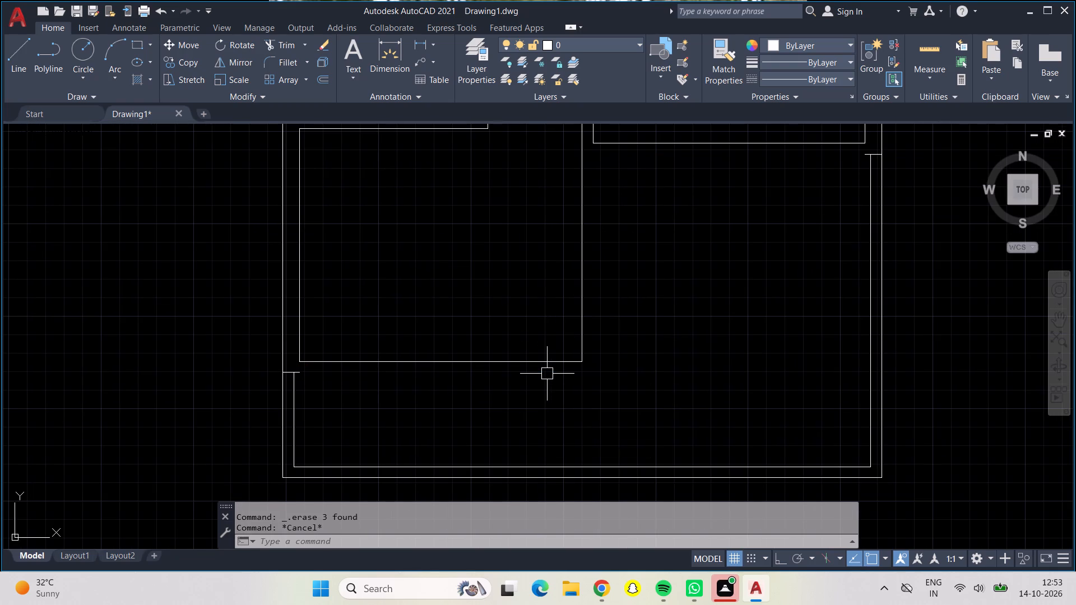
Offset the lower-left room's bottom and right edges and the right room's bottom edge outward by 9".
key(o)
key(Return)
key(9)
key(shift+quotedbl)
key(Return)
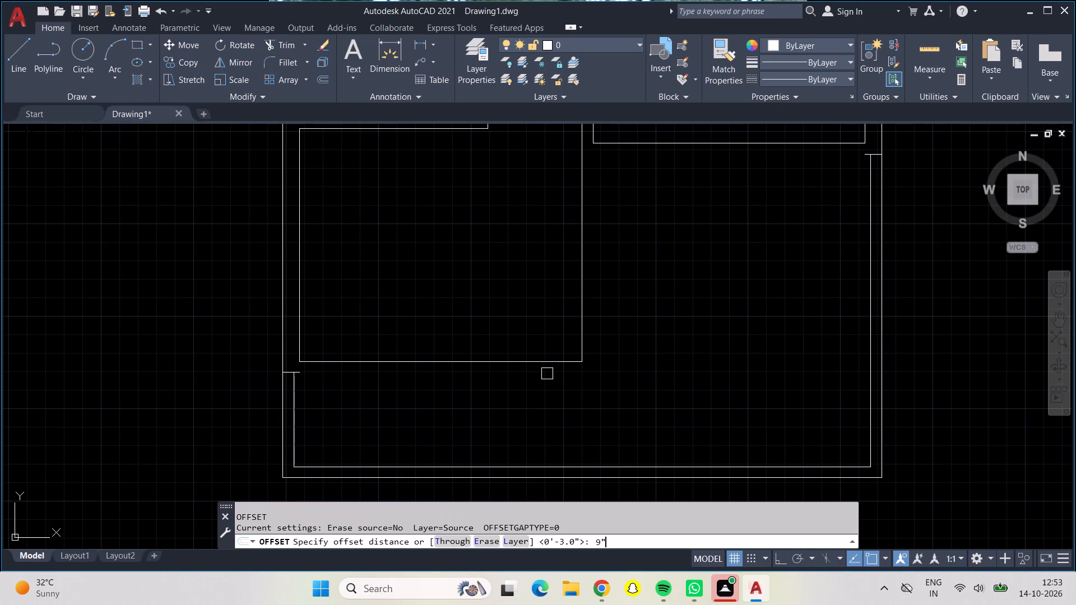
click(521, 364)
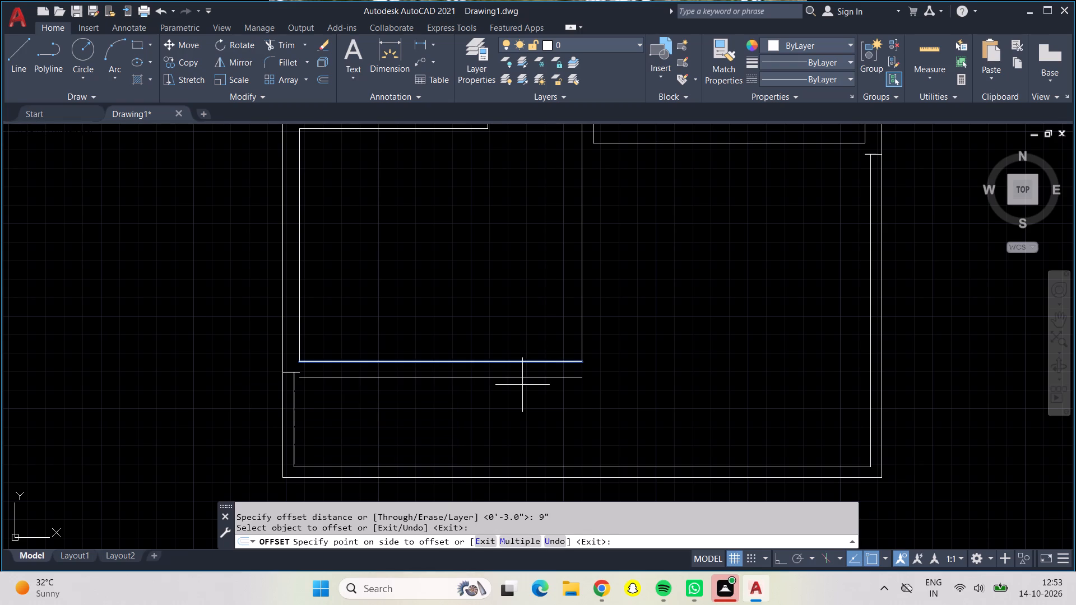
click(522, 385)
click(582, 343)
click(607, 353)
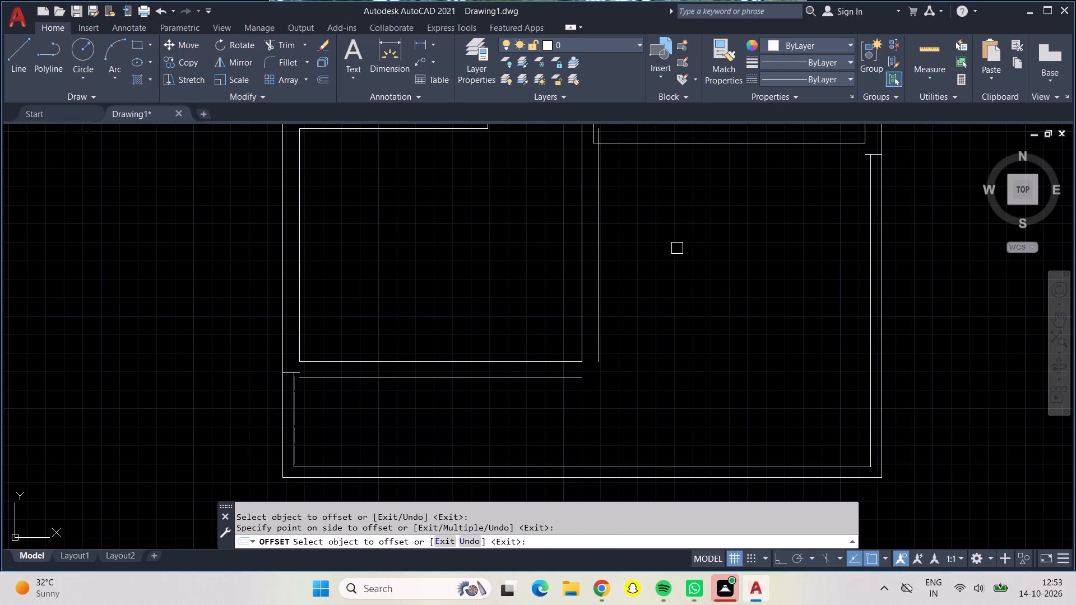
click(718, 142)
click(723, 171)
key(Escape)
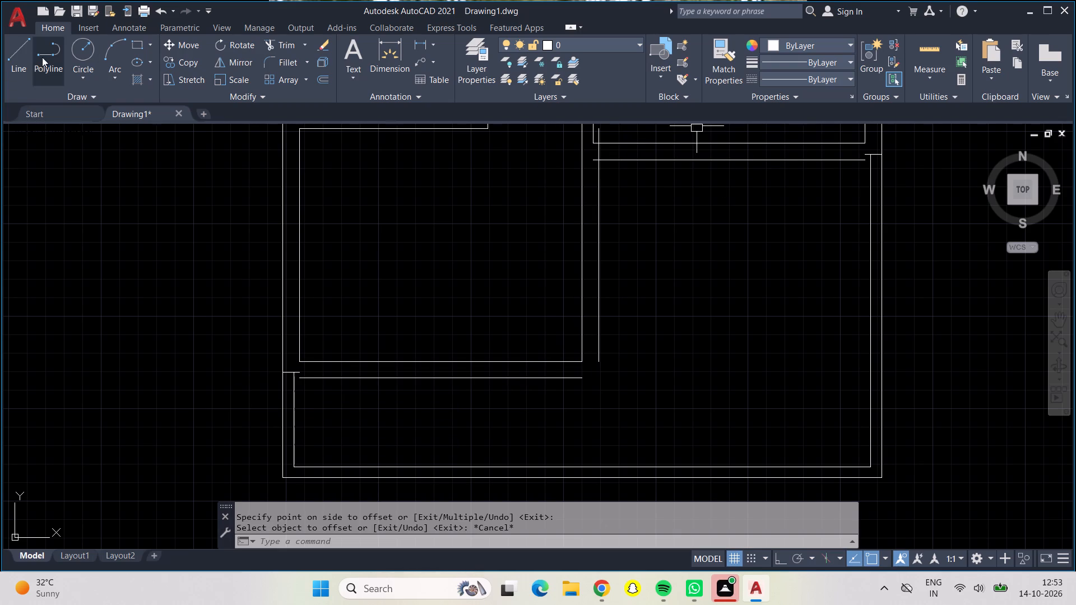
Draw lines closing the outer wall corner: 9" down from the lower-left room's right offset line, across to its bottom offset line's end.
click(13, 57)
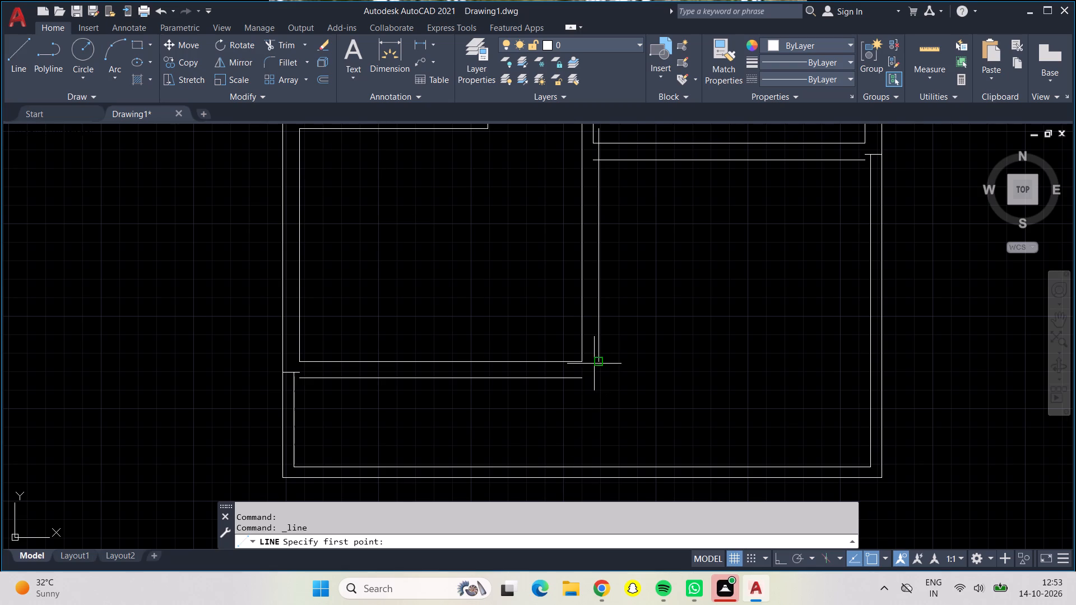
click(599, 362)
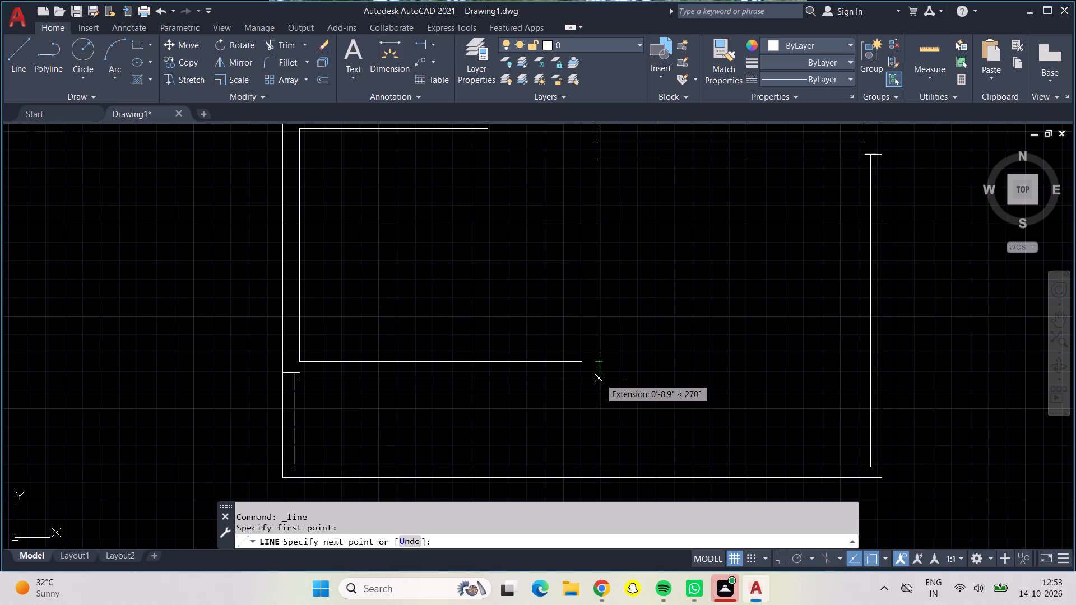
text(9")
key(Return)
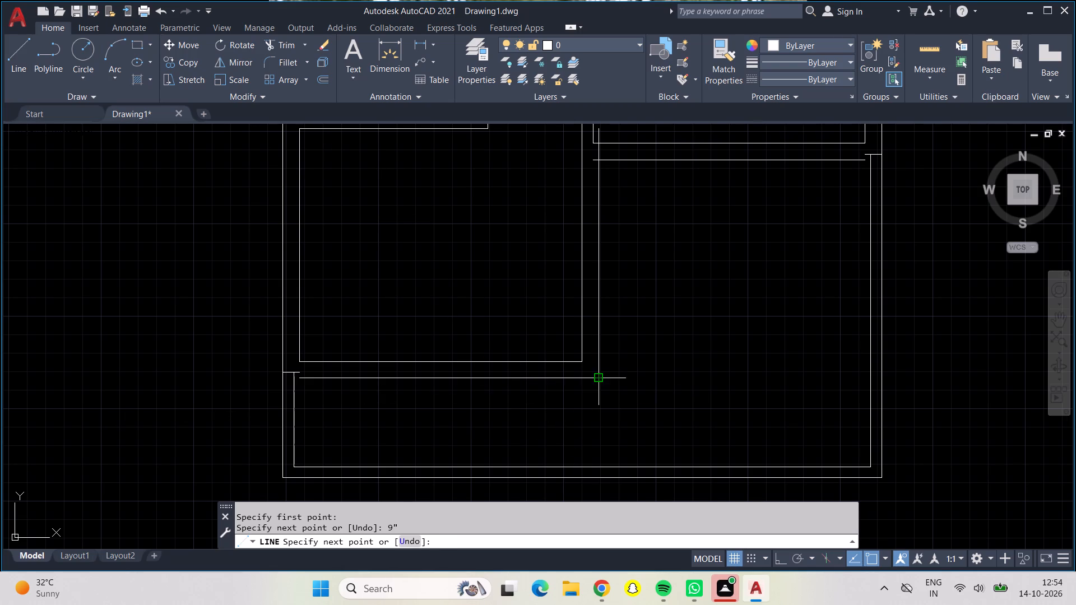
scroll(578, 376, down, 1)
scroll(577, 376, up, 1)
scroll(577, 376, down, 1)
scroll(577, 376, up, 2)
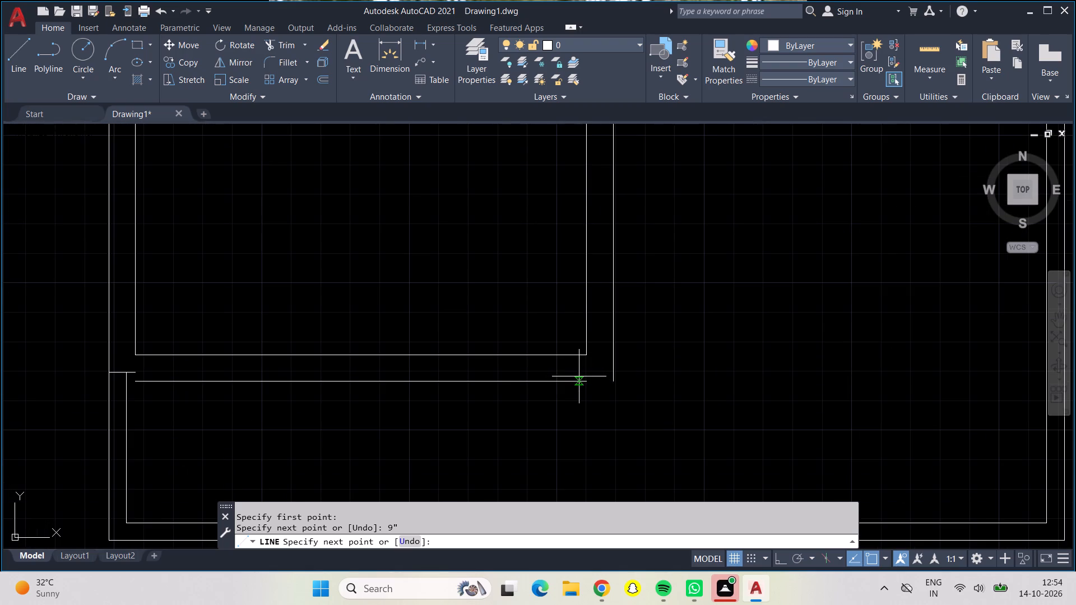
click(586, 384)
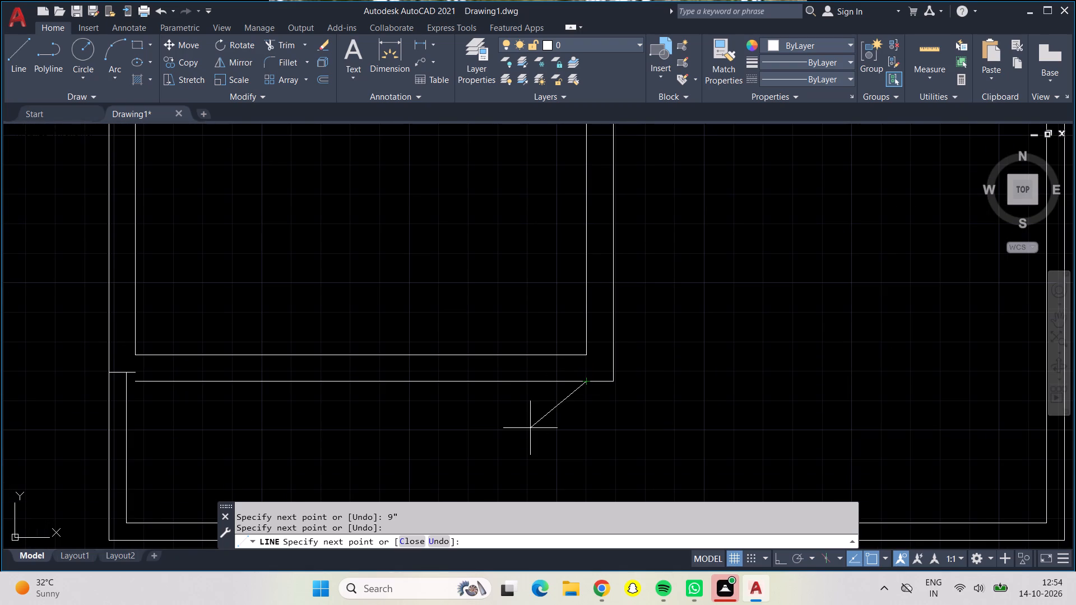
key(Escape)
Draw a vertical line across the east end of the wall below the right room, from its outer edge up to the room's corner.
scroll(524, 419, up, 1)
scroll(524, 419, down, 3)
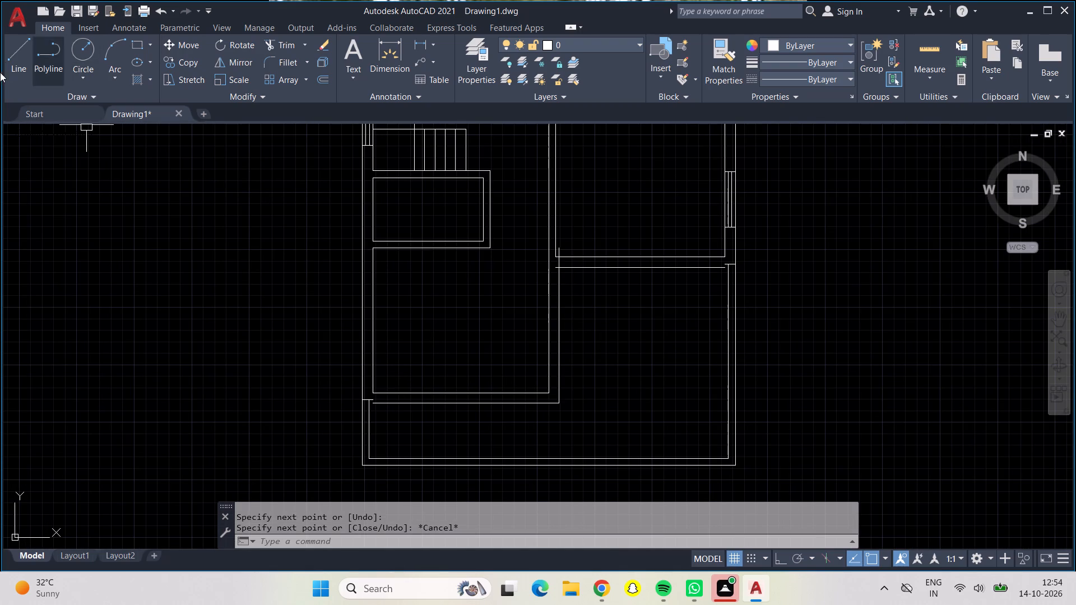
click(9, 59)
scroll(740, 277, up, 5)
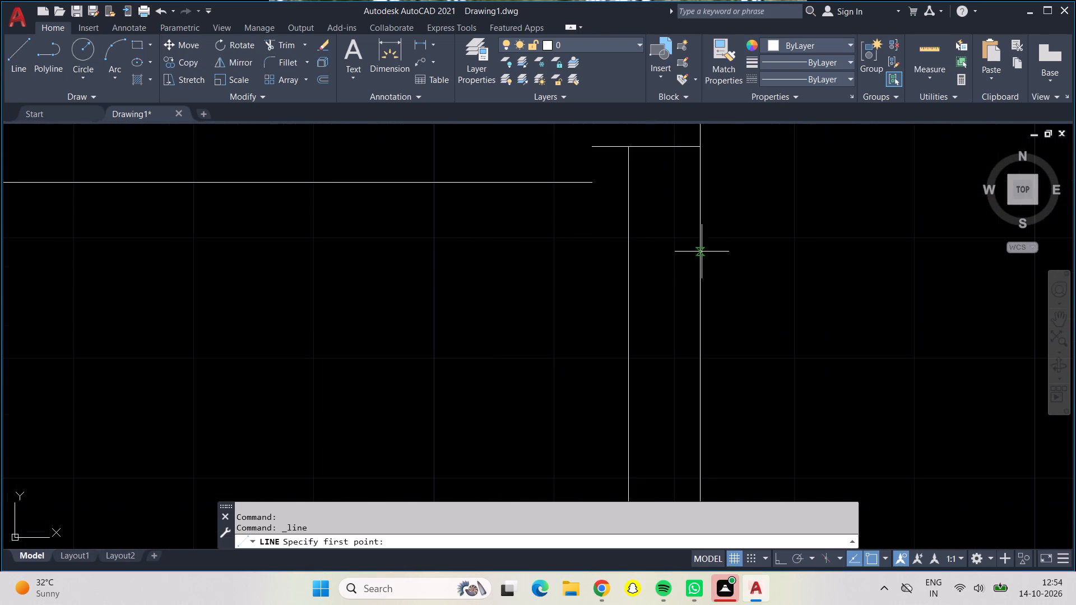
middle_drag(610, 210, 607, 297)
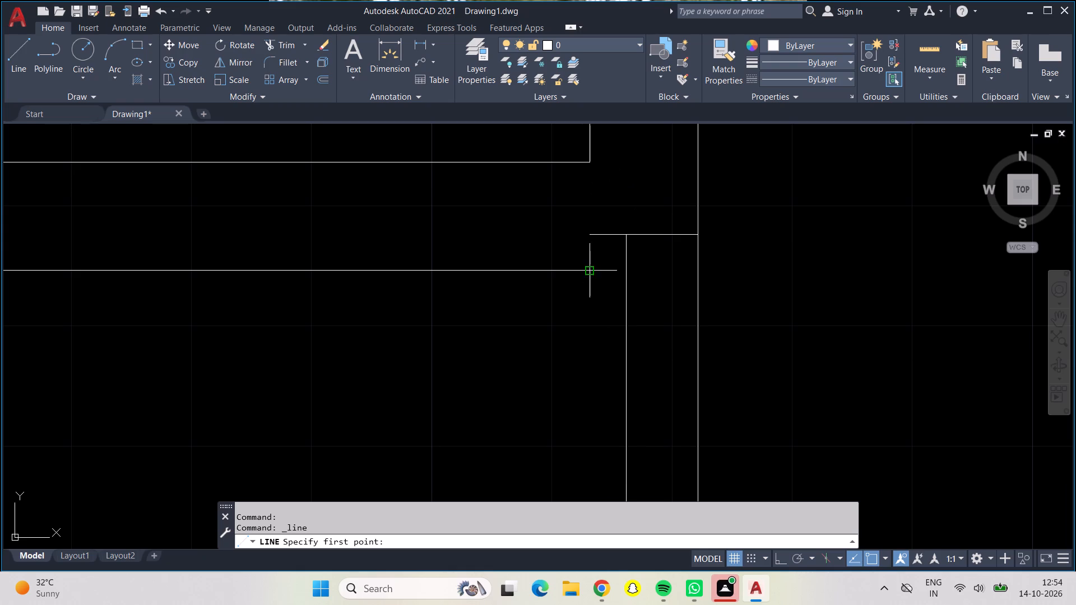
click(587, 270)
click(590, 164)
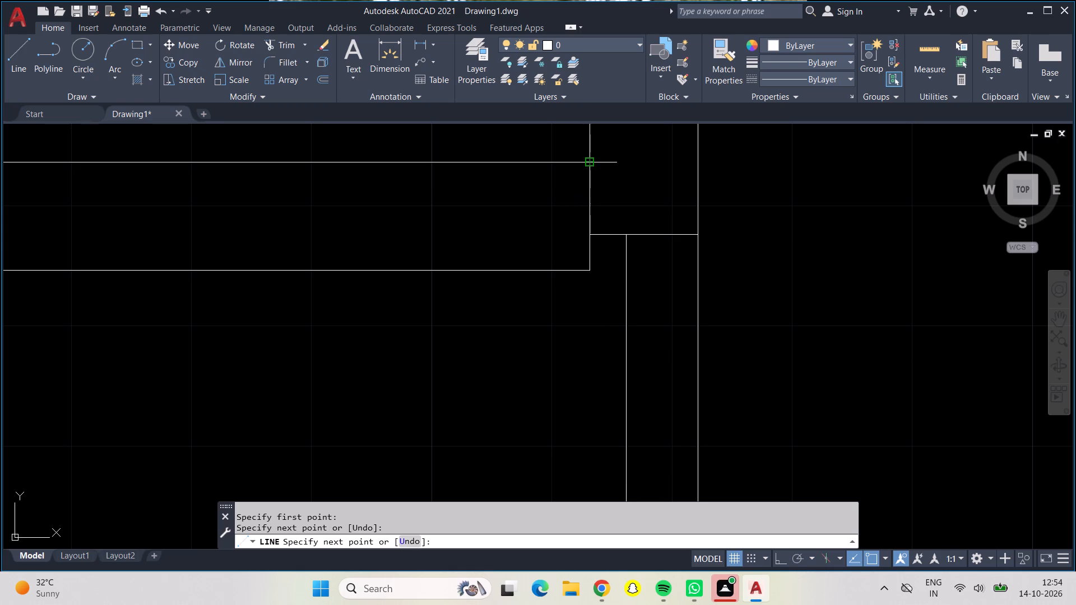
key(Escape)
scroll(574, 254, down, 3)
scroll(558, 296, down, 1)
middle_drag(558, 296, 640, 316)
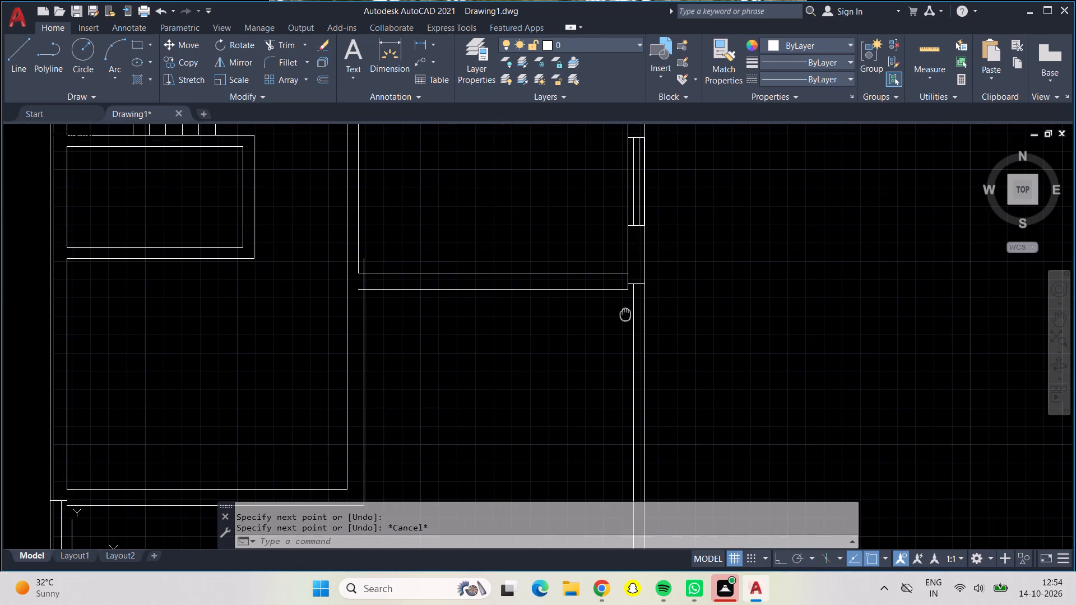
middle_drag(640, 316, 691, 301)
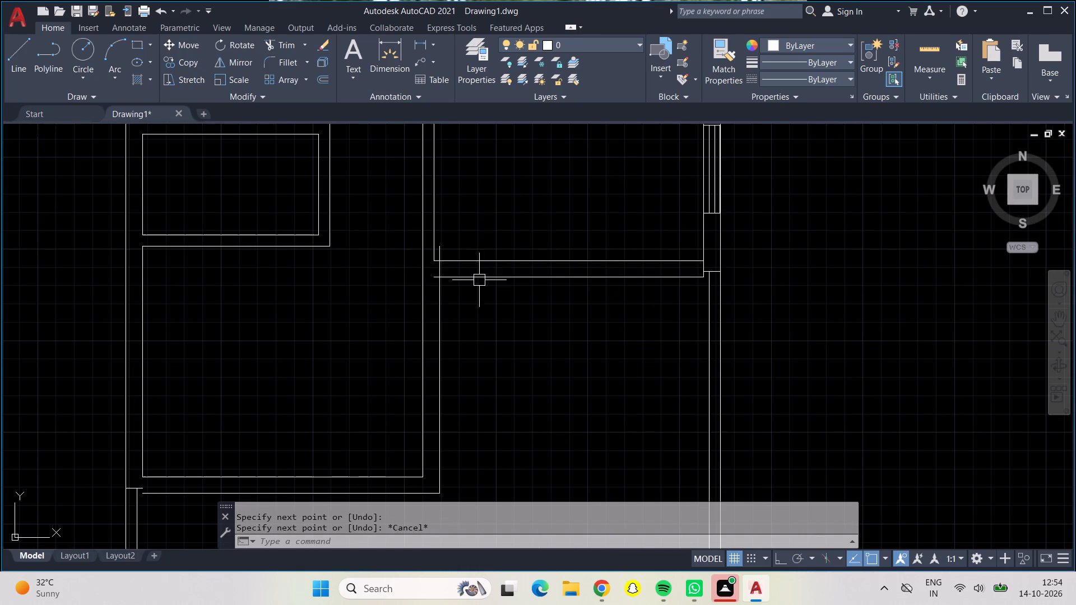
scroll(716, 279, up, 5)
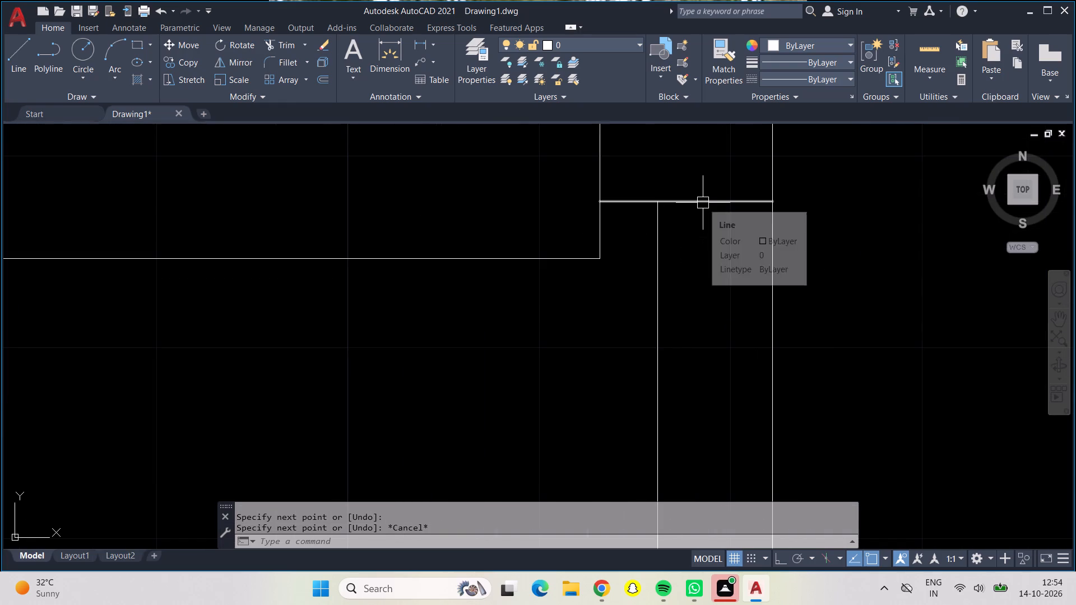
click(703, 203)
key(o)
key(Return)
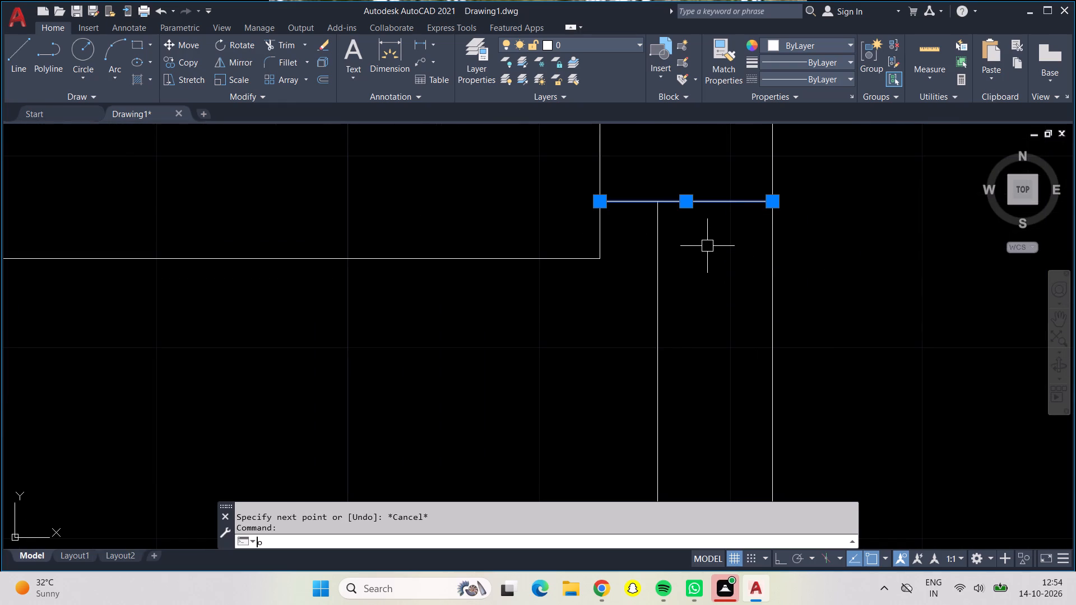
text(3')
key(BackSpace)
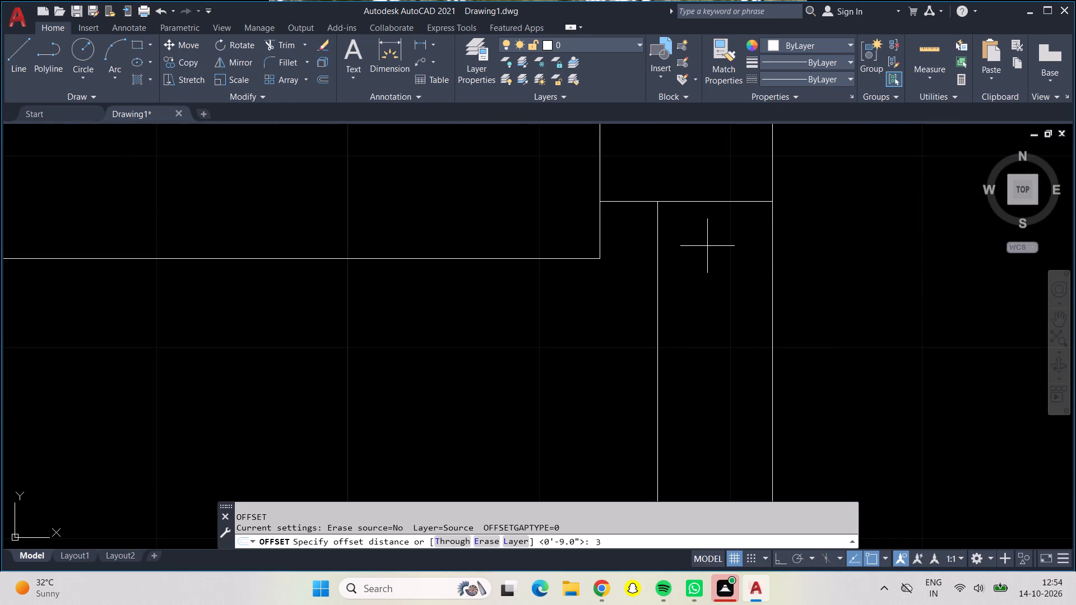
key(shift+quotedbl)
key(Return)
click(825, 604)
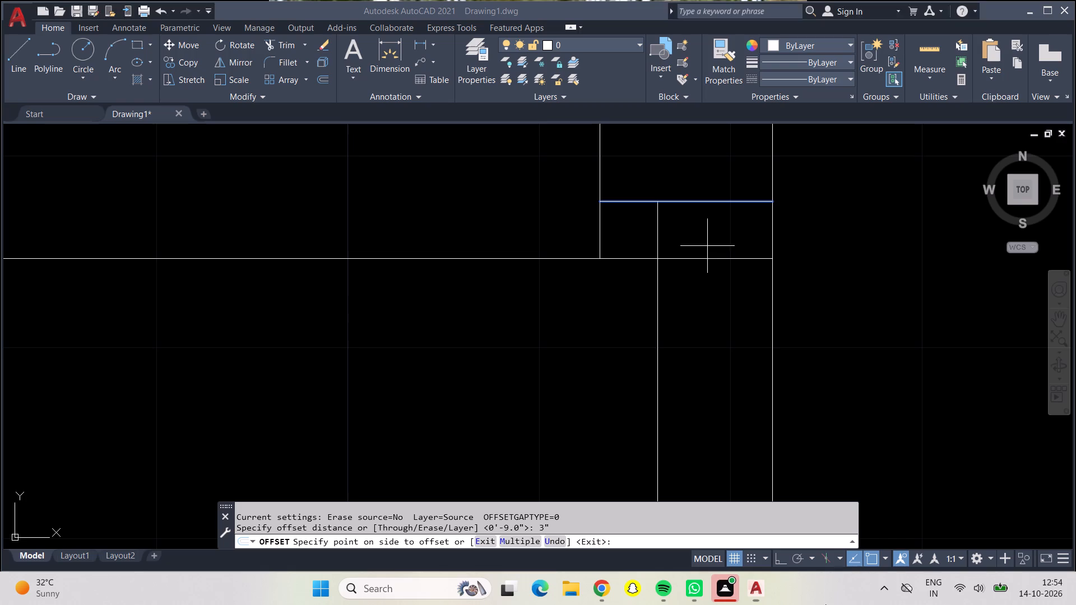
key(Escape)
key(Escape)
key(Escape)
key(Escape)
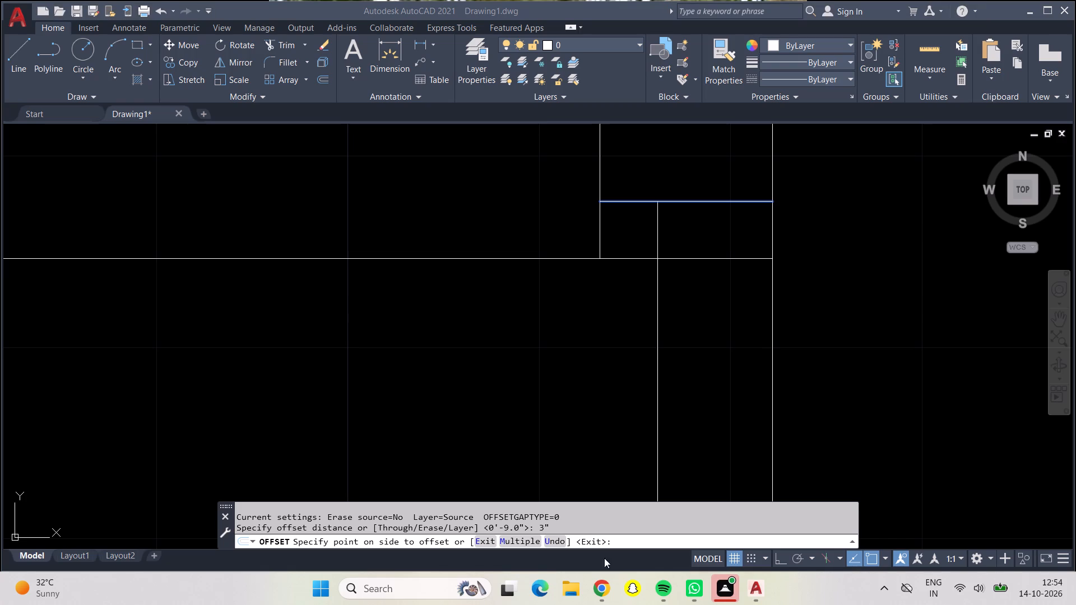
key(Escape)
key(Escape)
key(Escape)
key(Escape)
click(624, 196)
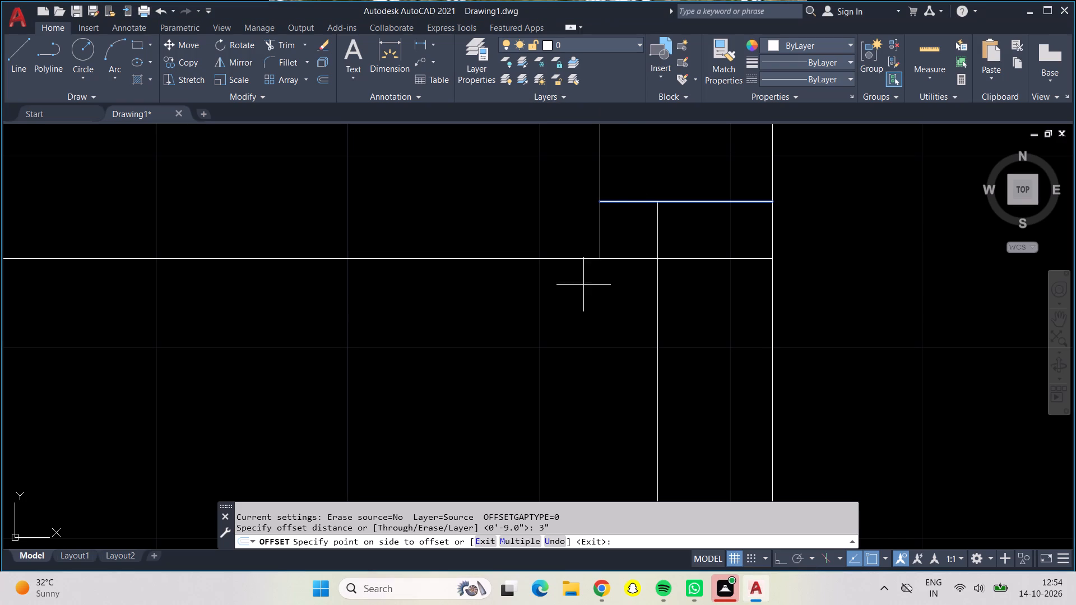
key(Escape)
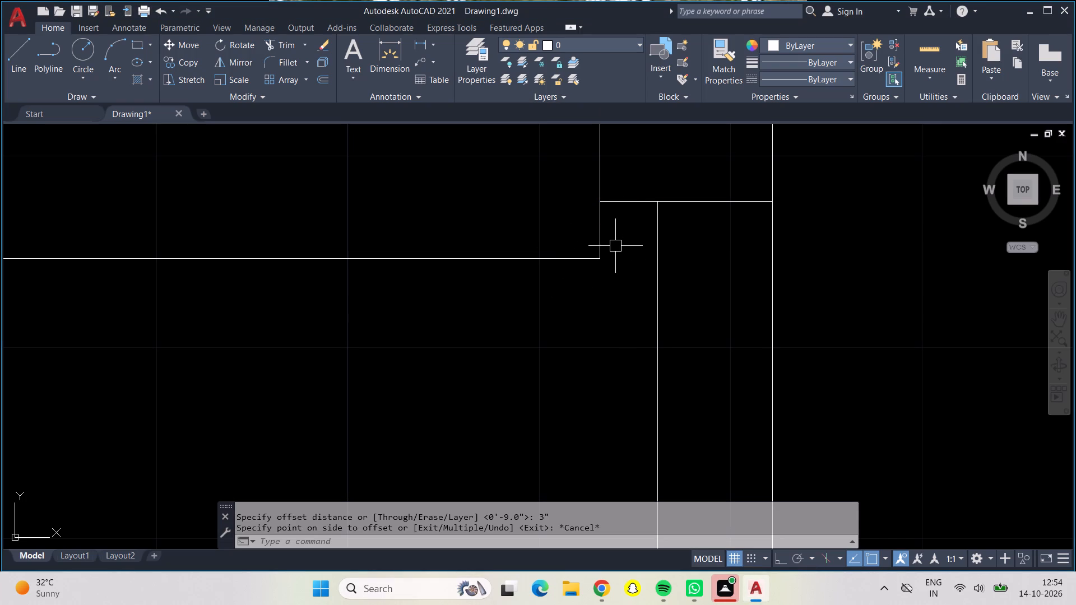
Offset the short line at the east end of the wall below the right room downward by 3".
key(o)
key(Return)
text(3")
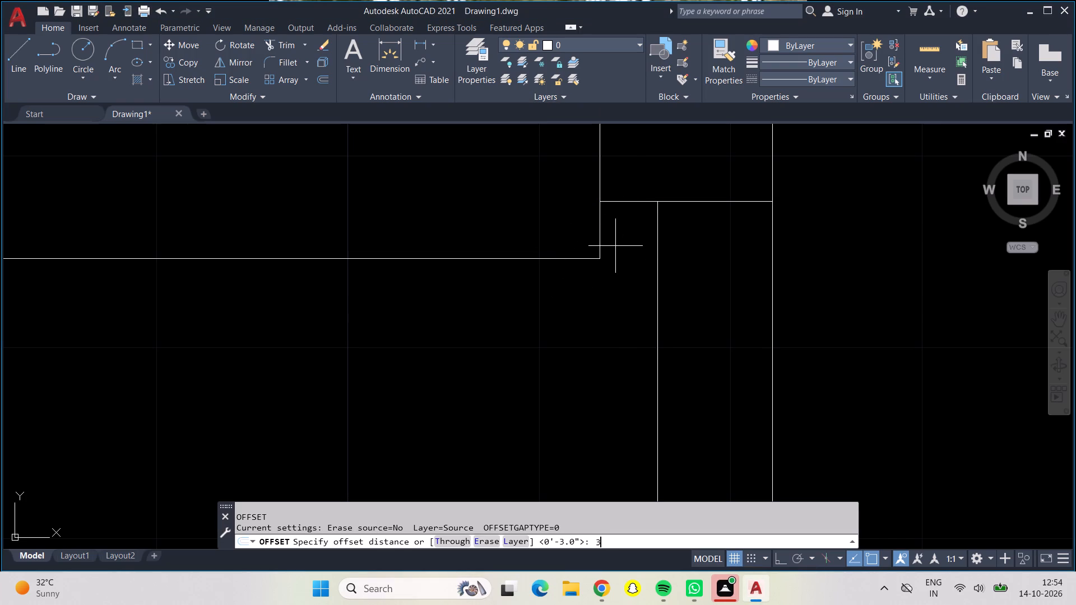
key(Return)
click(633, 204)
drag(636, 226, 637, 232)
key(Escape)
Trim away the old short line, the thin wall's stub and the vertical closing line at the east end below the right room.
click(272, 41)
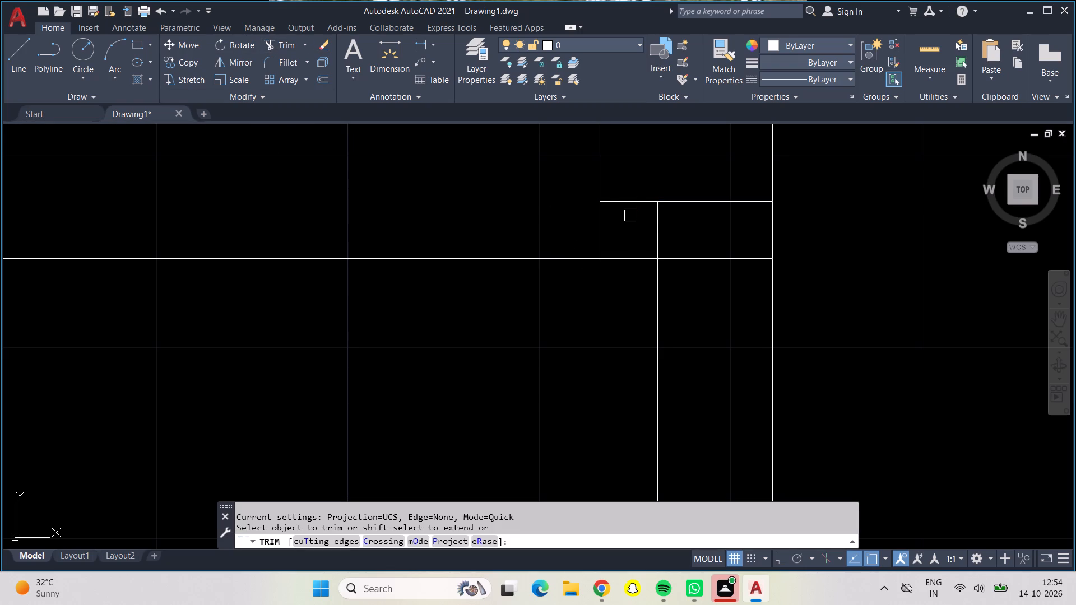
click(629, 202)
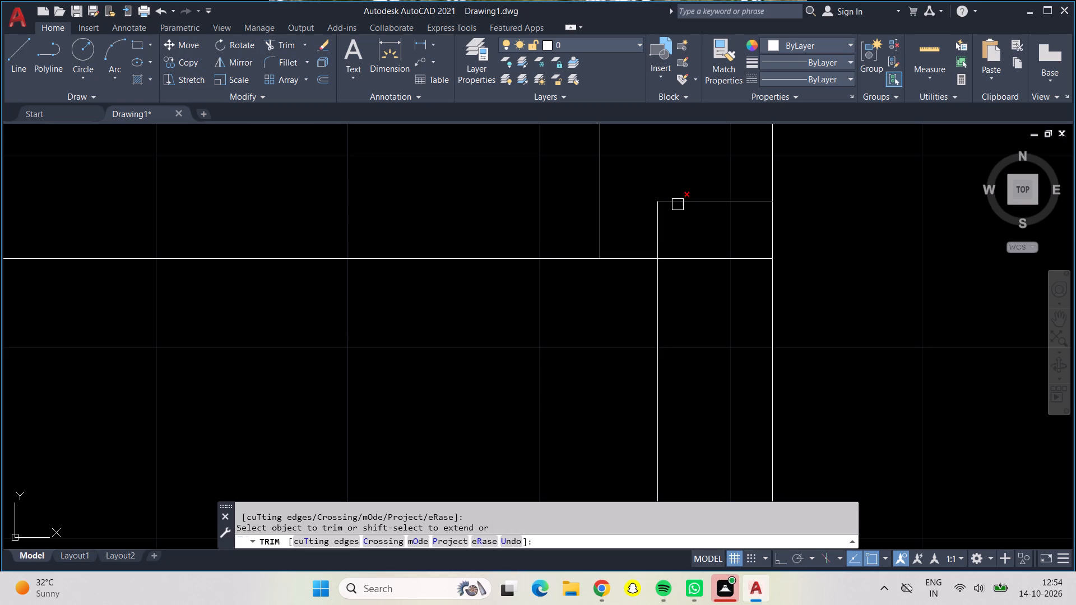
click(678, 204)
click(656, 219)
scroll(656, 219, down, 2)
scroll(656, 219, up, 1)
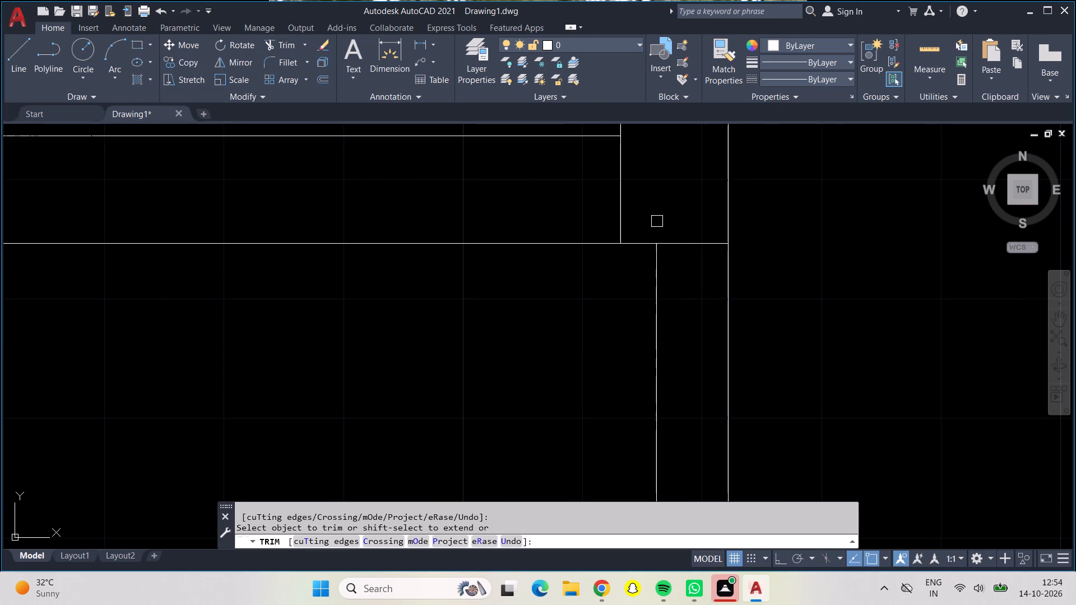
scroll(630, 277, down, 4)
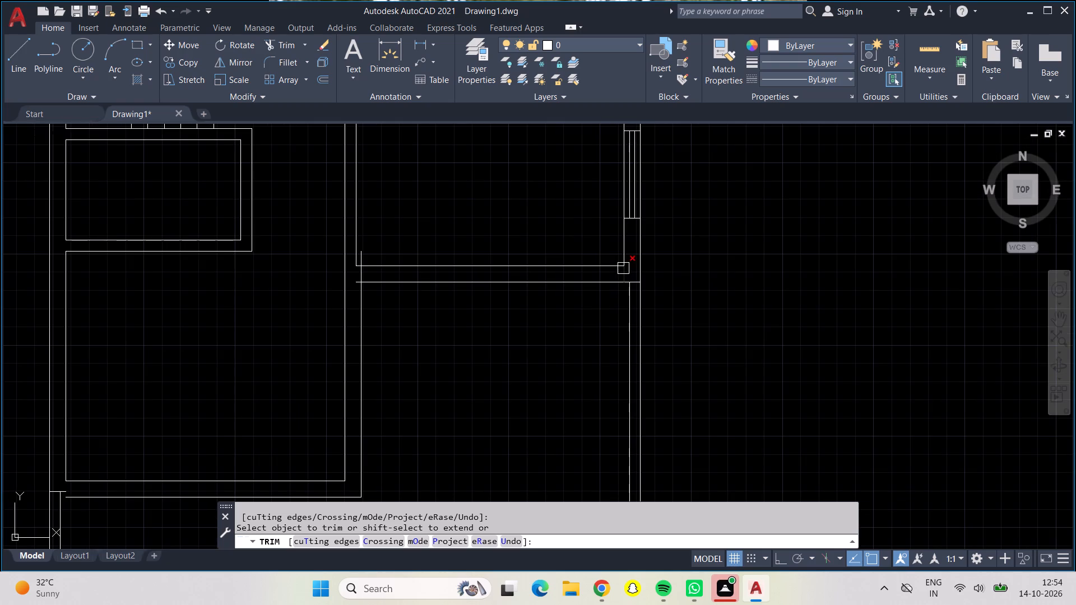
scroll(622, 268, down, 1)
scroll(622, 268, up, 4)
click(636, 281)
Trim the overhanging line ends where the wall below the right room meets the lower-left room's wall, and end Trim.
scroll(635, 280, up, 1)
scroll(635, 281, down, 1)
scroll(635, 281, up, 1)
scroll(635, 281, down, 1)
scroll(289, 338, down, 2)
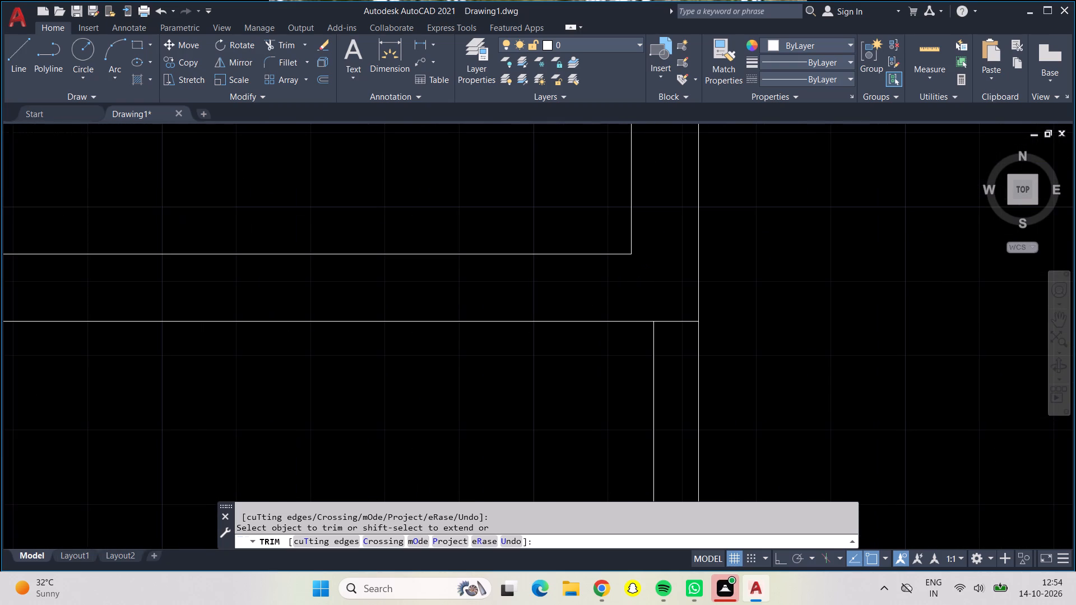
scroll(289, 338, down, 1)
middle_drag(307, 359, 899, 314)
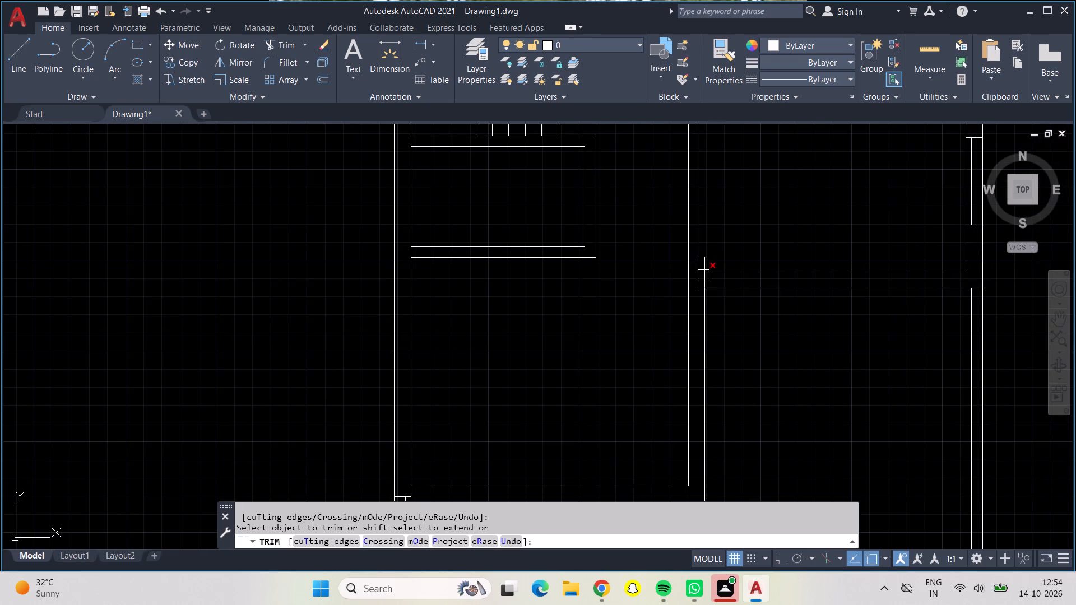
scroll(703, 276, up, 5)
drag(711, 160, 756, 189)
drag(750, 287, 705, 418)
scroll(704, 395, down, 5)
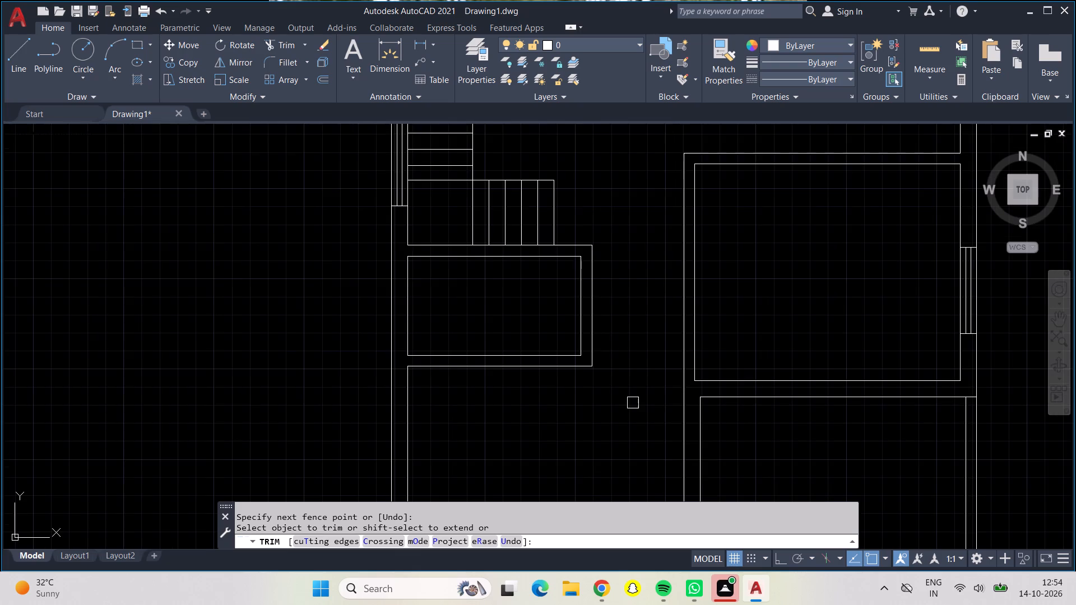
middle_drag(633, 403, 662, 200)
scroll(633, 403, down, 1)
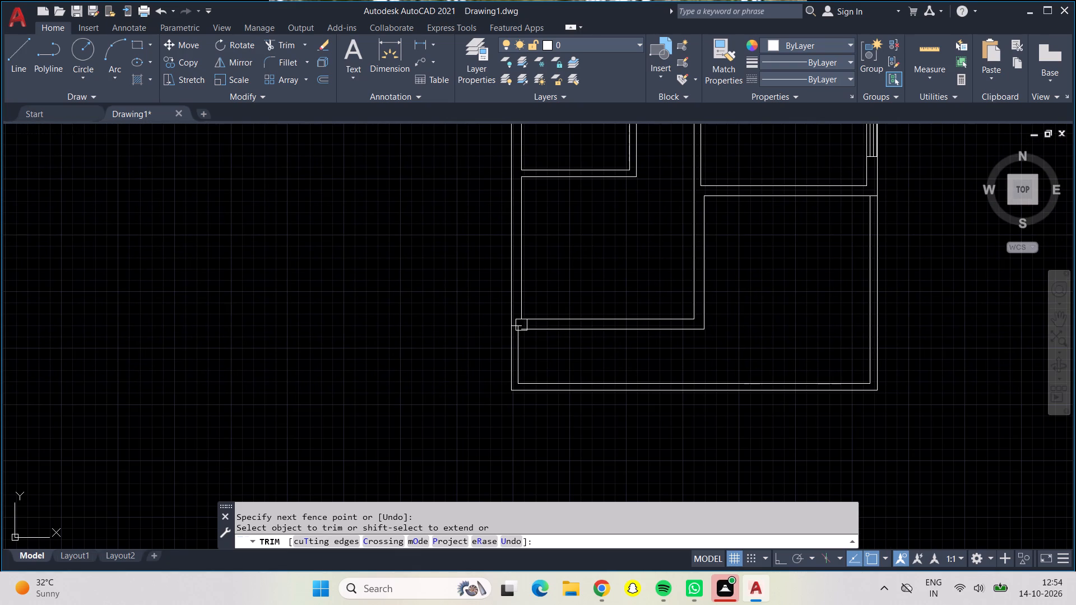
scroll(536, 327, up, 5)
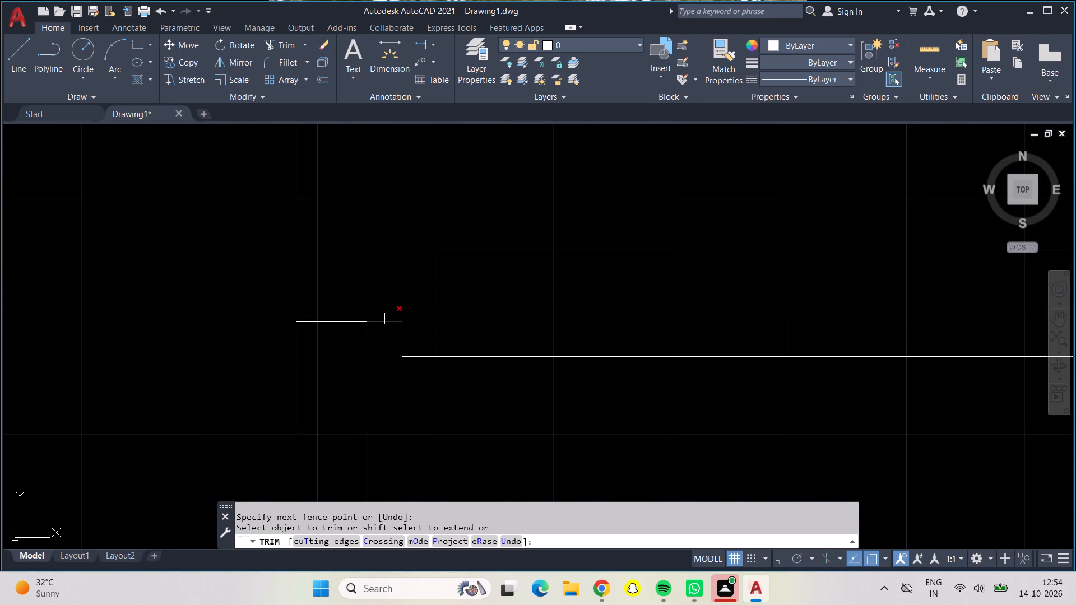
key(Escape)
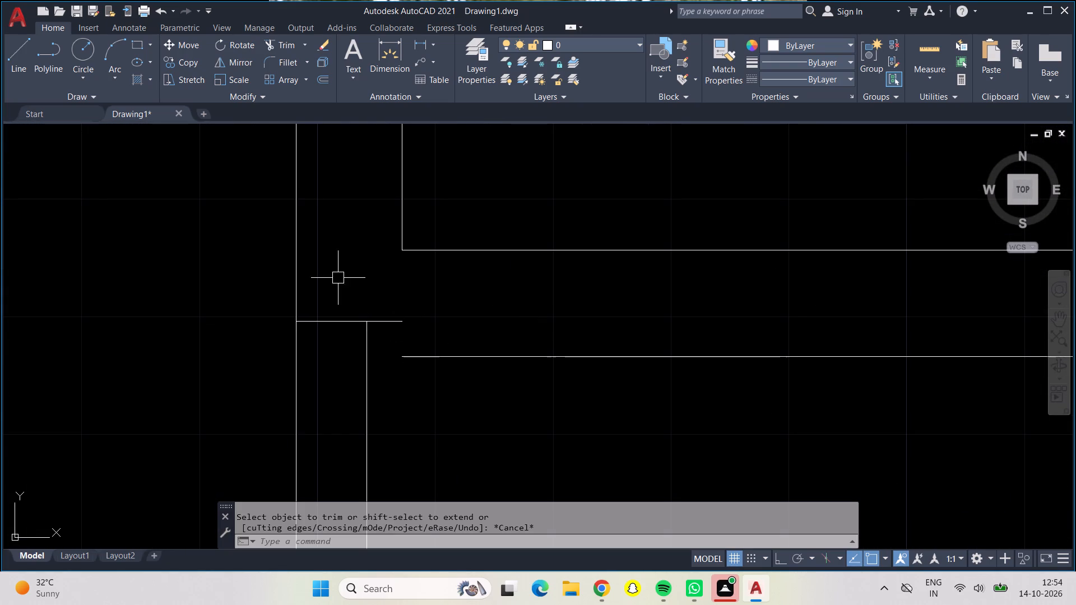
Draw a line extending the outer edge below the lower-left room west to the inner face of the front boundary wall.
click(35, 61)
click(26, 50)
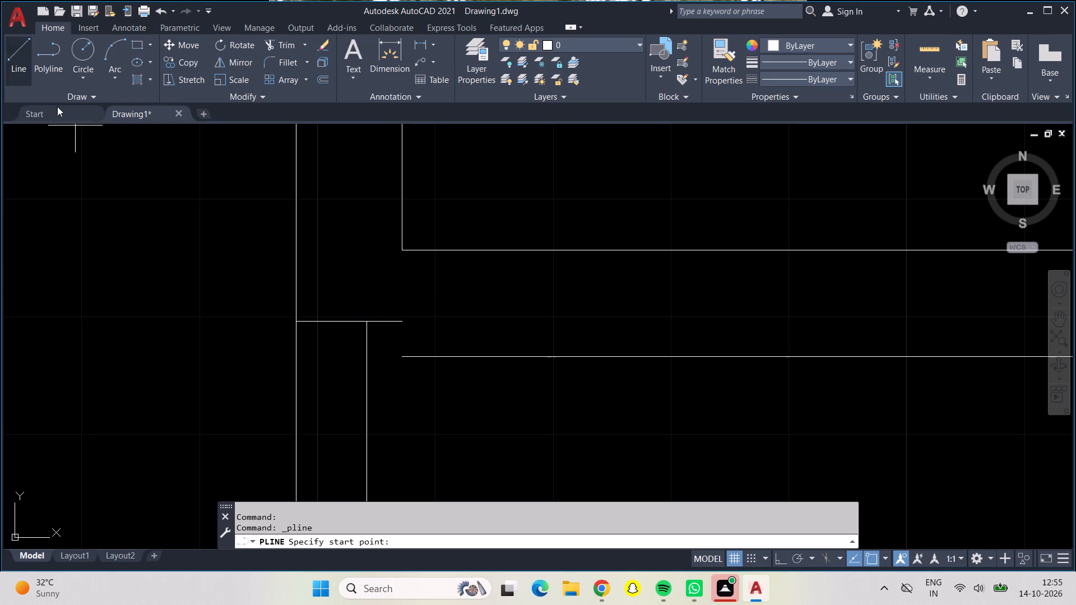
click(402, 356)
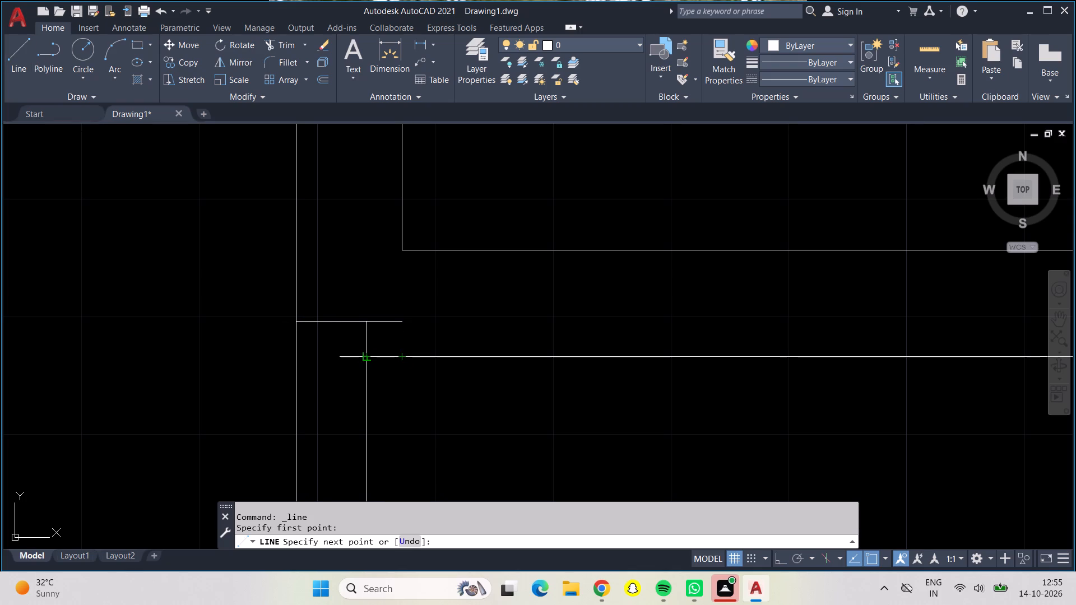
click(365, 355)
key(Escape)
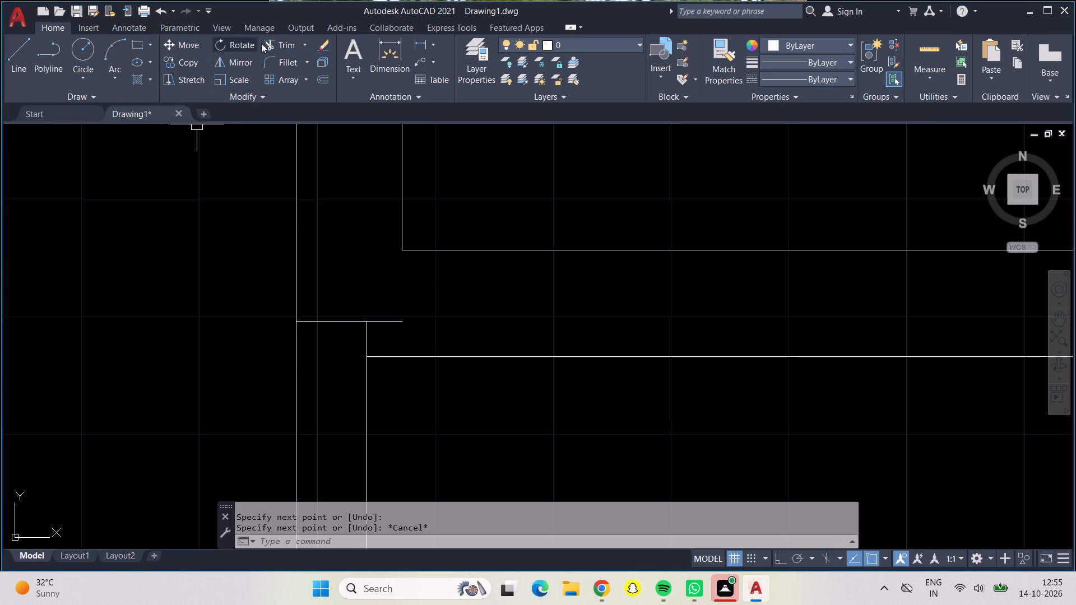
Offset the short line at the west end of the wall below the lower-left room downward by 3".
scroll(337, 360, up, 2)
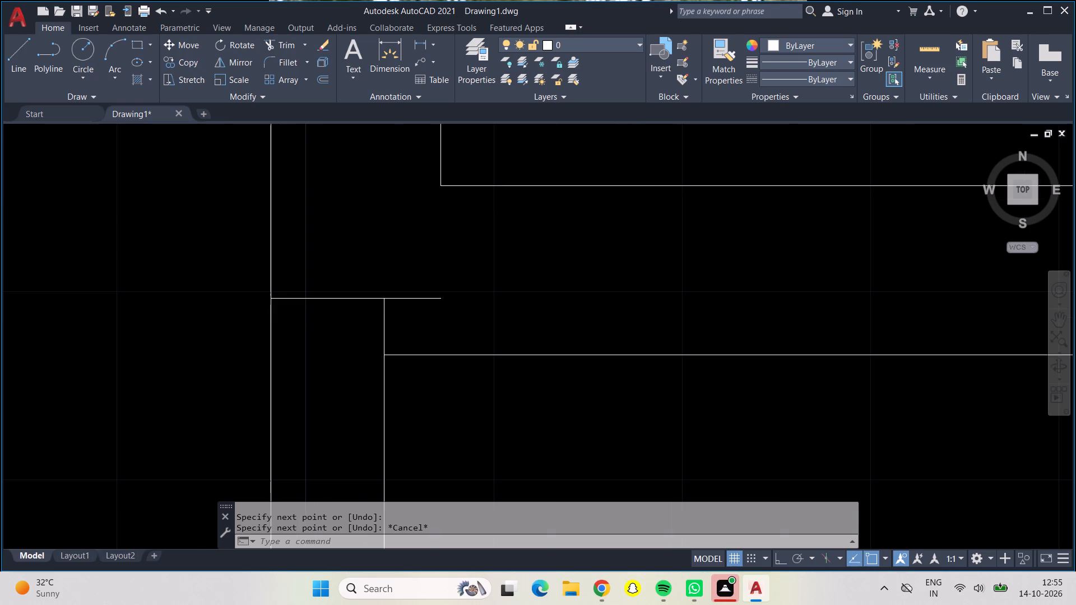
key(o)
key(Return)
text(3")
key(Return)
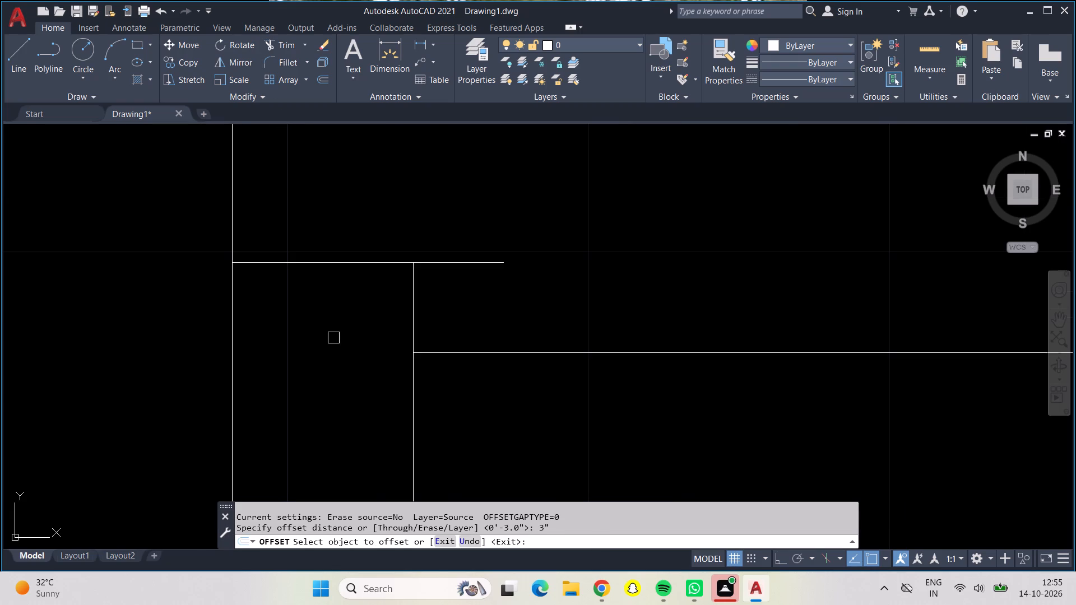
click(347, 266)
click(348, 301)
key(Escape)
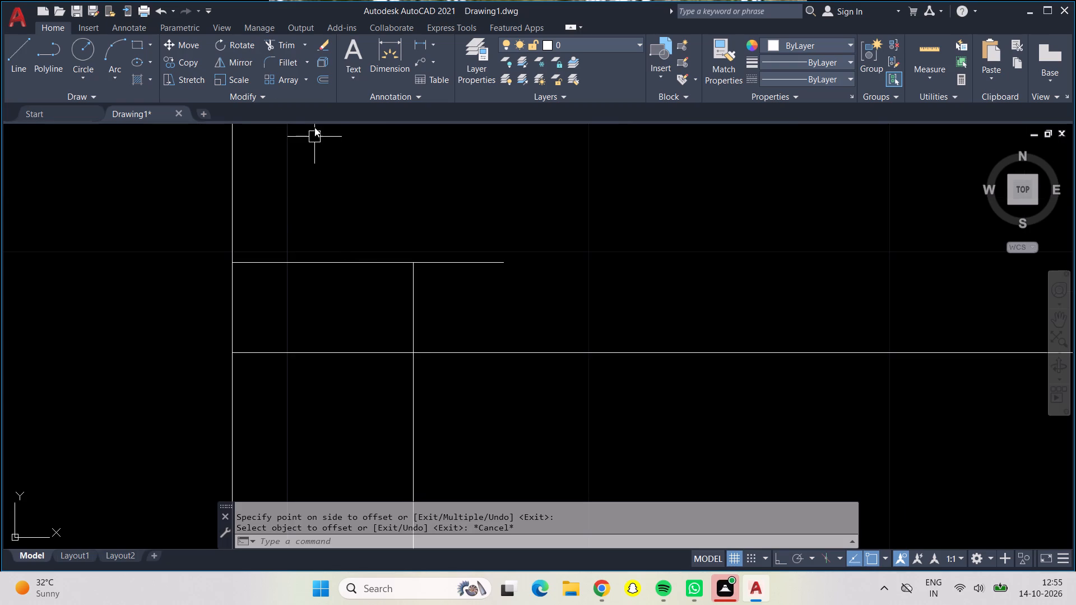
Trim away the short upper line and the vertical stub above the wall's outer edge at the front boundary wall's west corner, and end Trim.
click(272, 34)
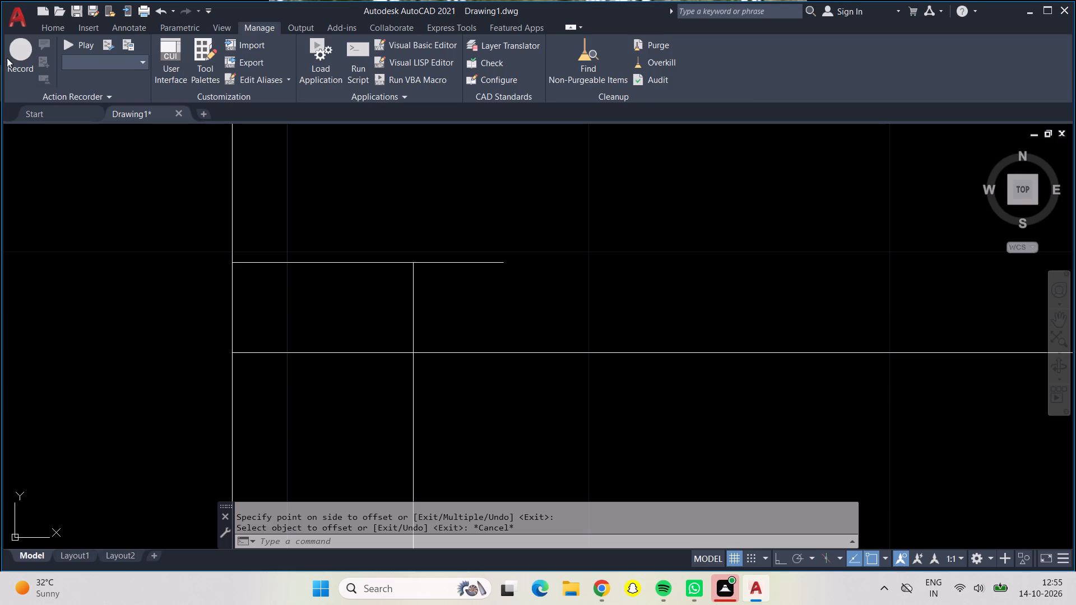
click(43, 29)
click(268, 49)
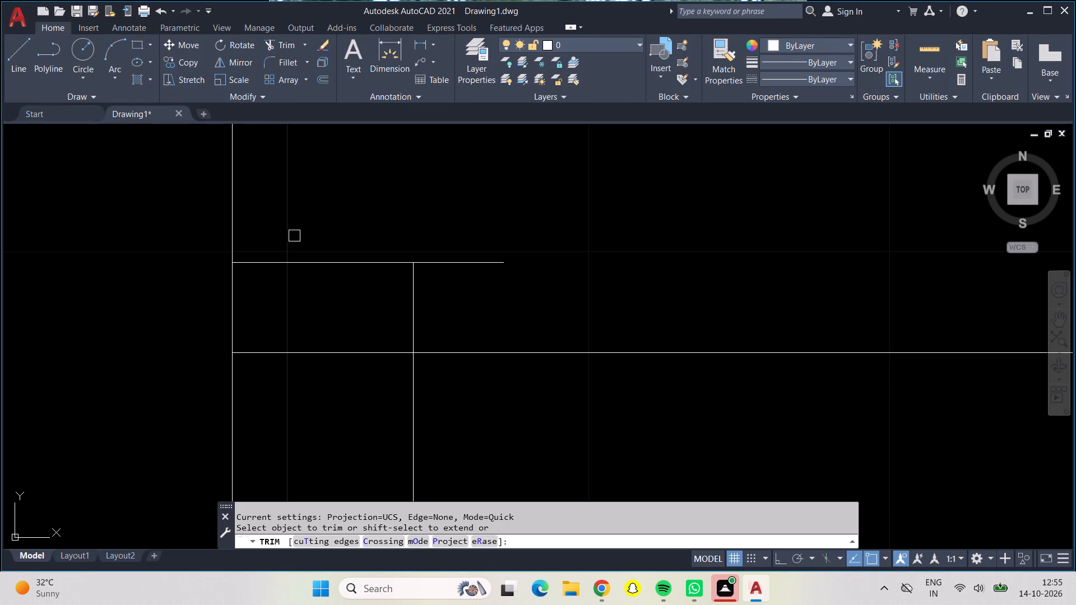
drag(296, 237, 437, 257)
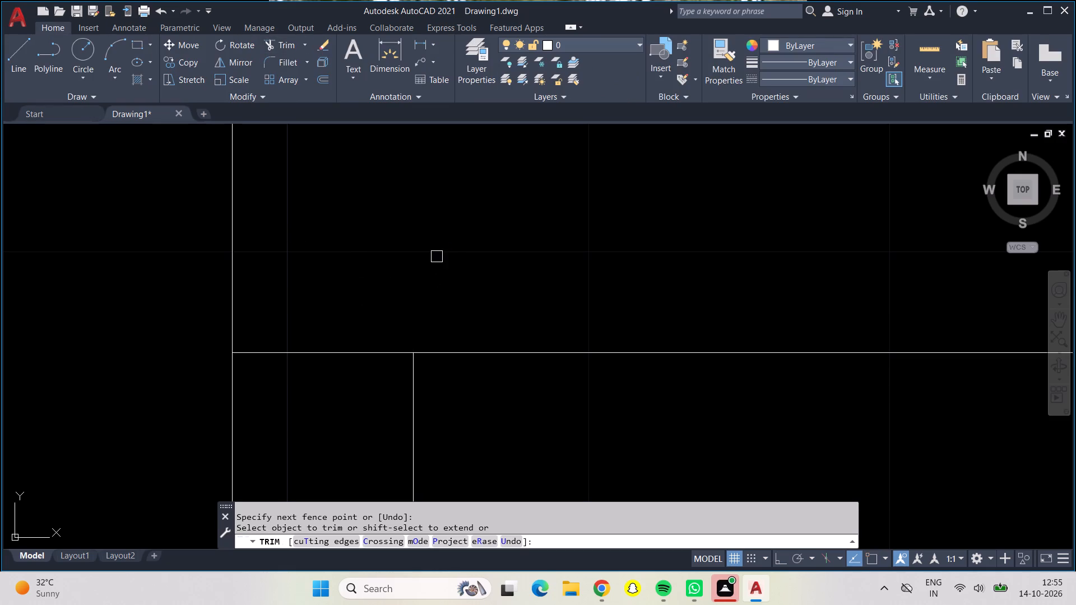
scroll(424, 263, up, 1)
scroll(422, 264, down, 5)
scroll(450, 349, down, 2)
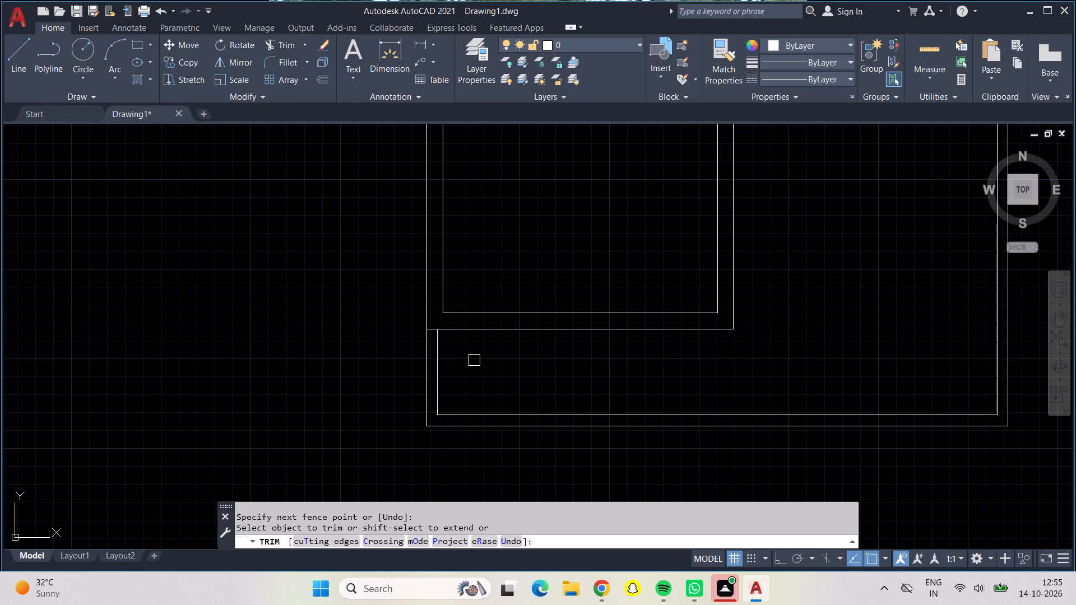
middle_drag(474, 360, 268, 383)
scroll(479, 380, down, 2)
middle_drag(517, 334, 508, 375)
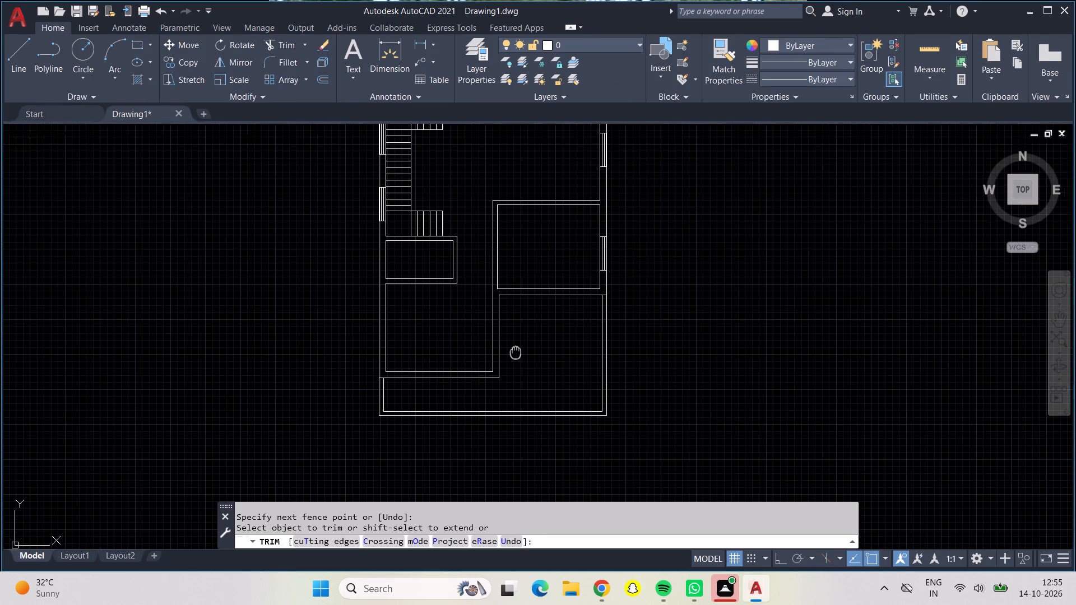
middle_drag(508, 375, 473, 416)
scroll(607, 353, down, 1)
middle_click(607, 353)
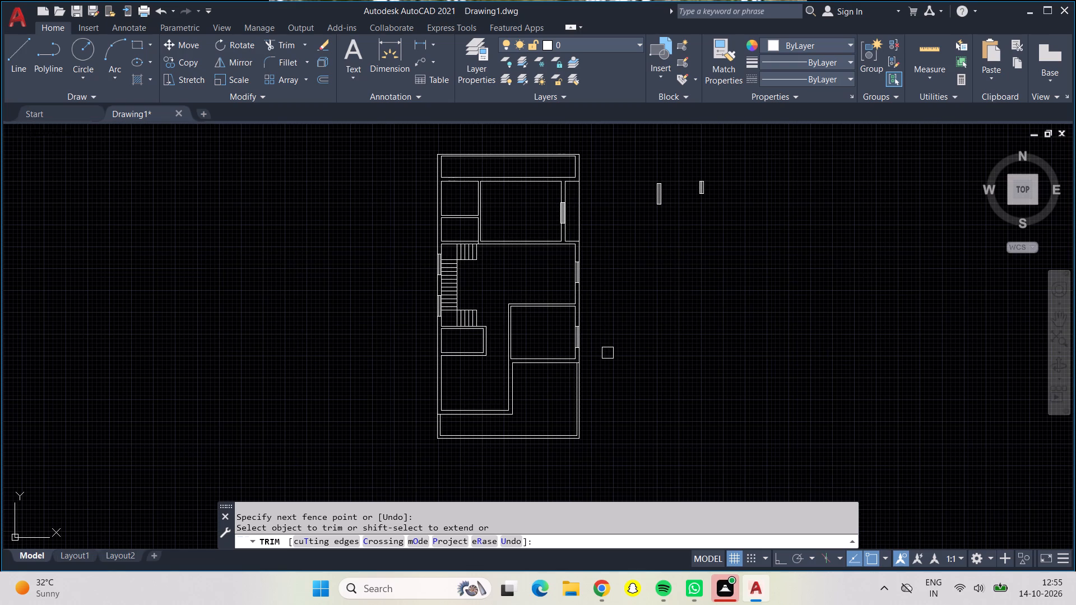
key(Escape)
key(Escape)
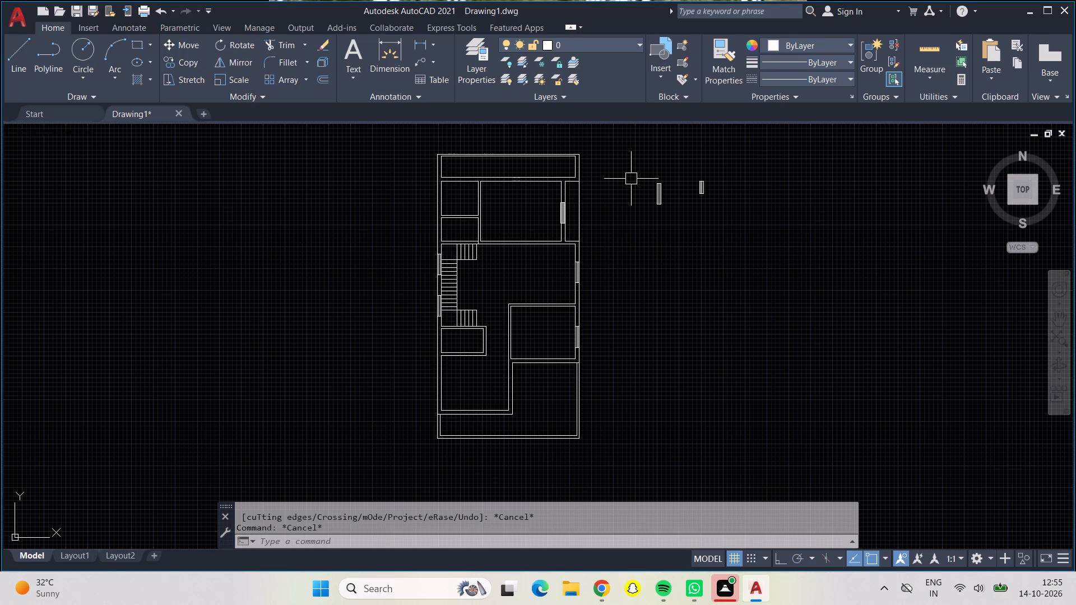
Select the longer loose window symbol standing just east of the floor plan.
click(641, 159)
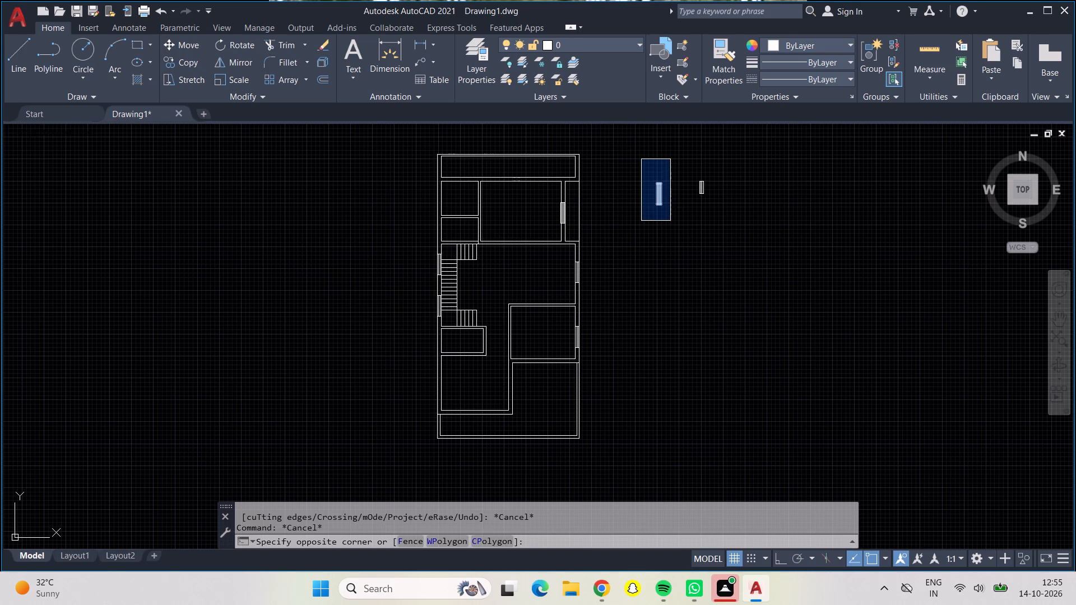
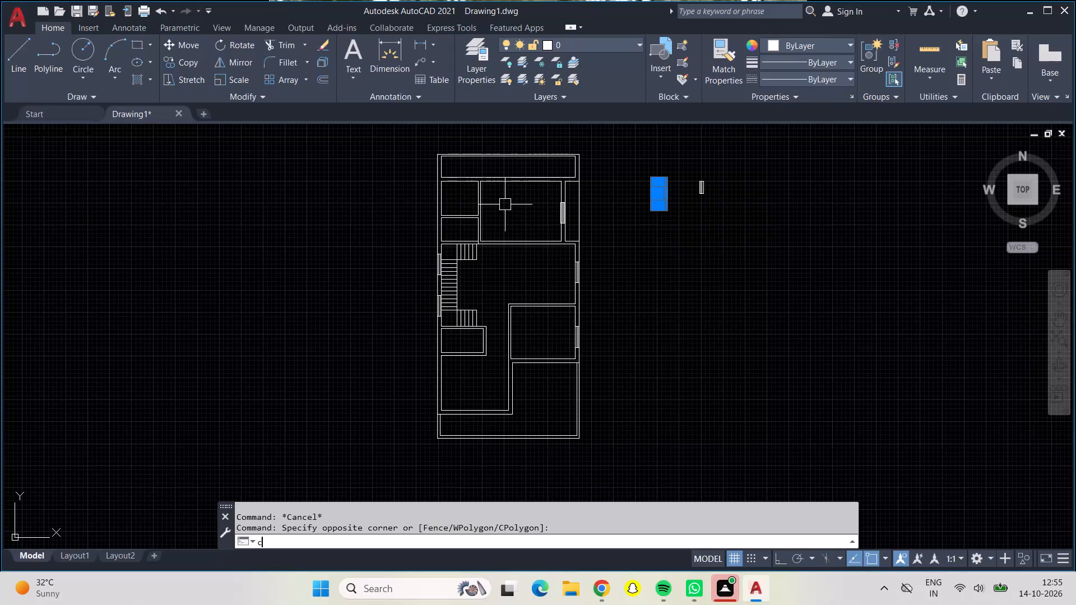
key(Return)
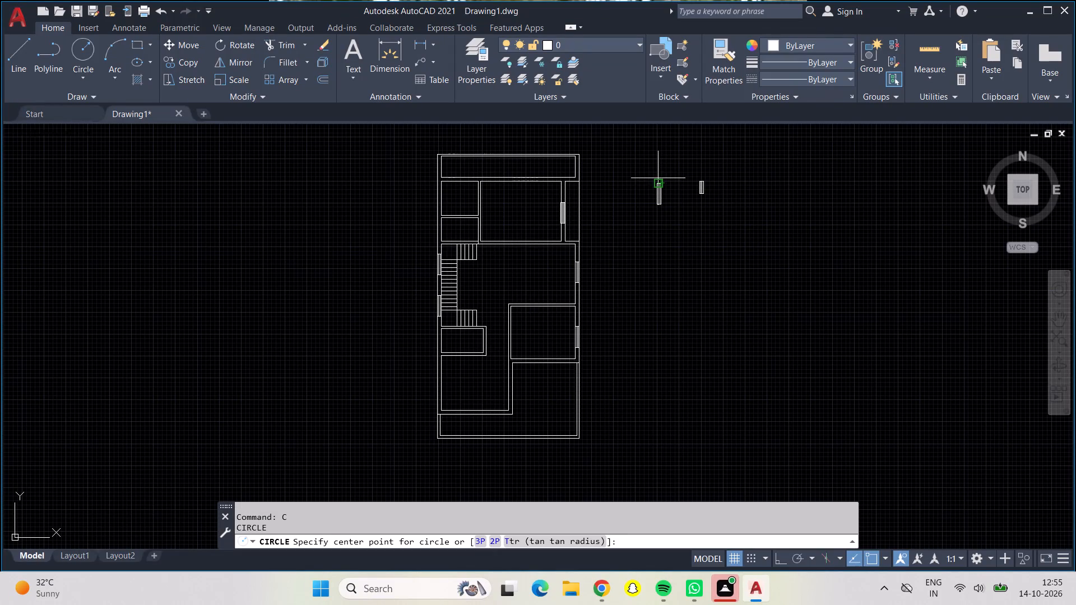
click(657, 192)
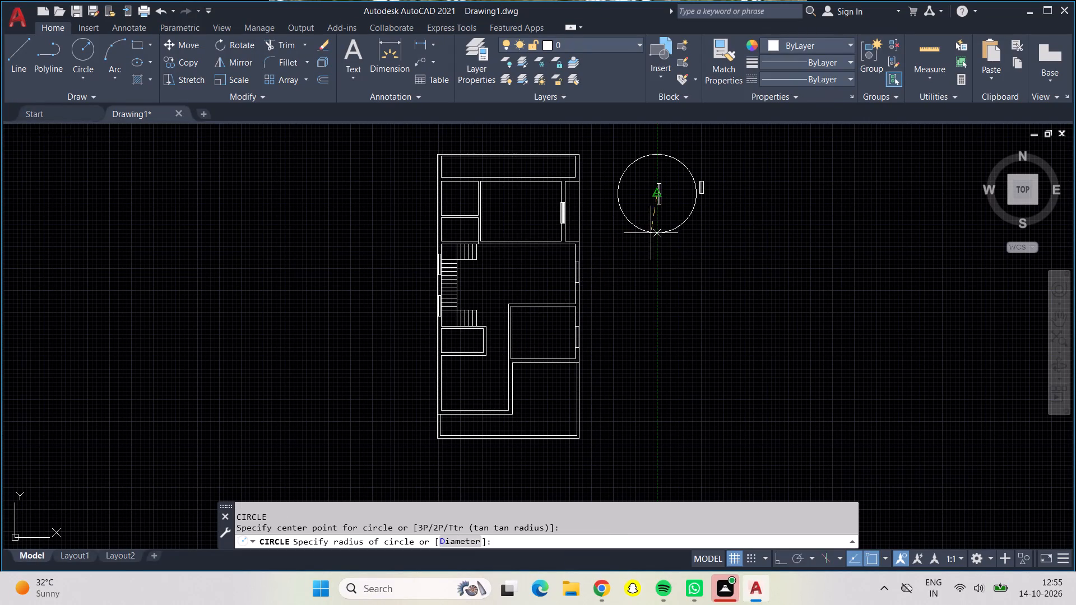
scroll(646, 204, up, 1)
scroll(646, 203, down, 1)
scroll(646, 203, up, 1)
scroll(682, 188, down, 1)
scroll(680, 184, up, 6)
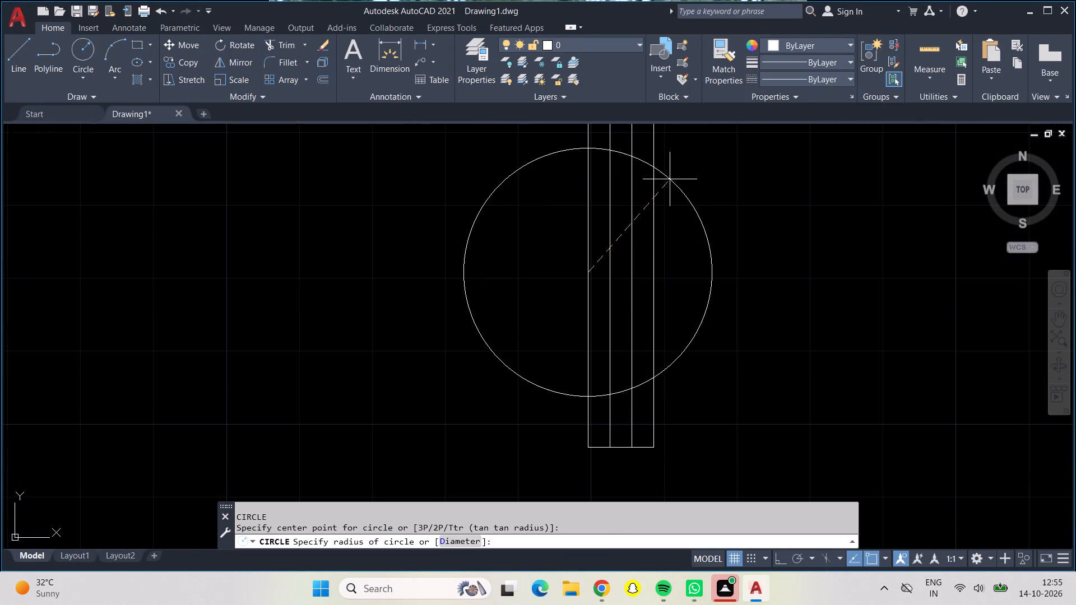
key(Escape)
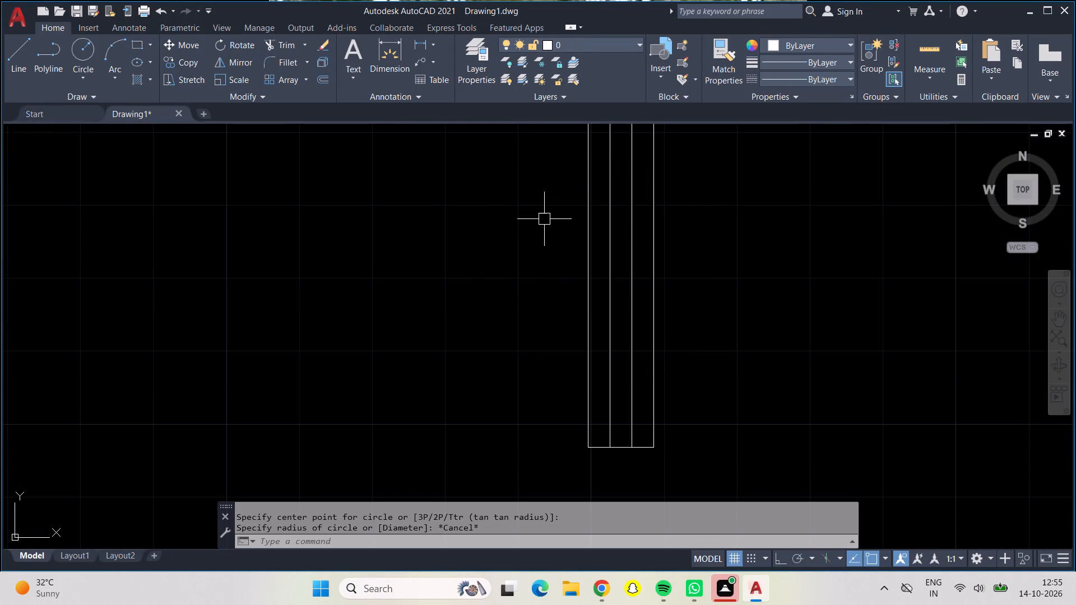
Copy the longer spare window beside the plan into the east wall of the southwest room.
scroll(544, 219, down, 1)
middle_drag(544, 219, 539, 317)
drag(531, 203, 628, 203)
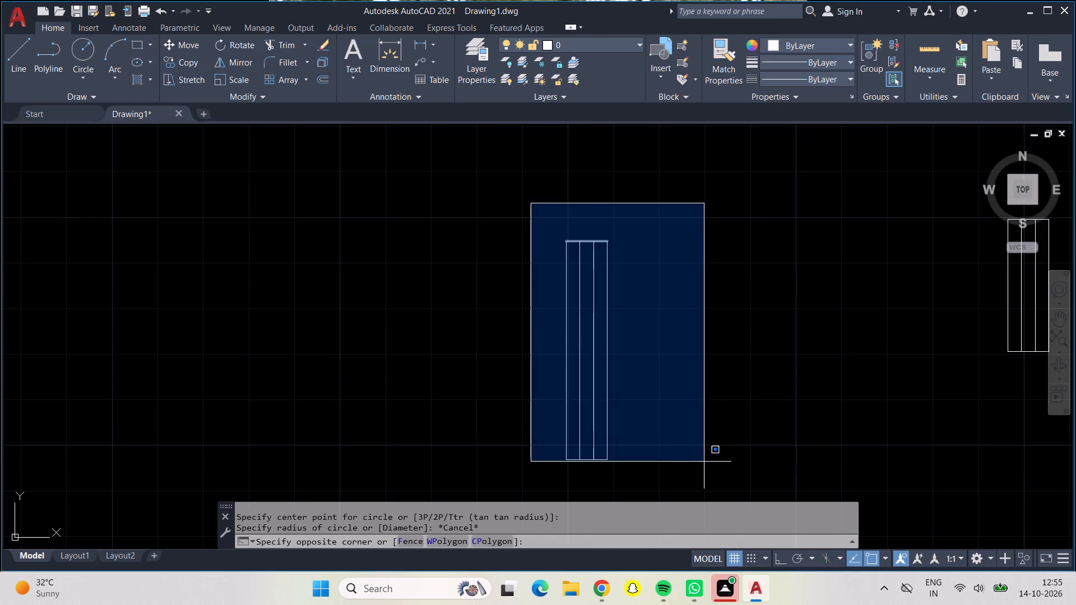
click(704, 463)
click(183, 59)
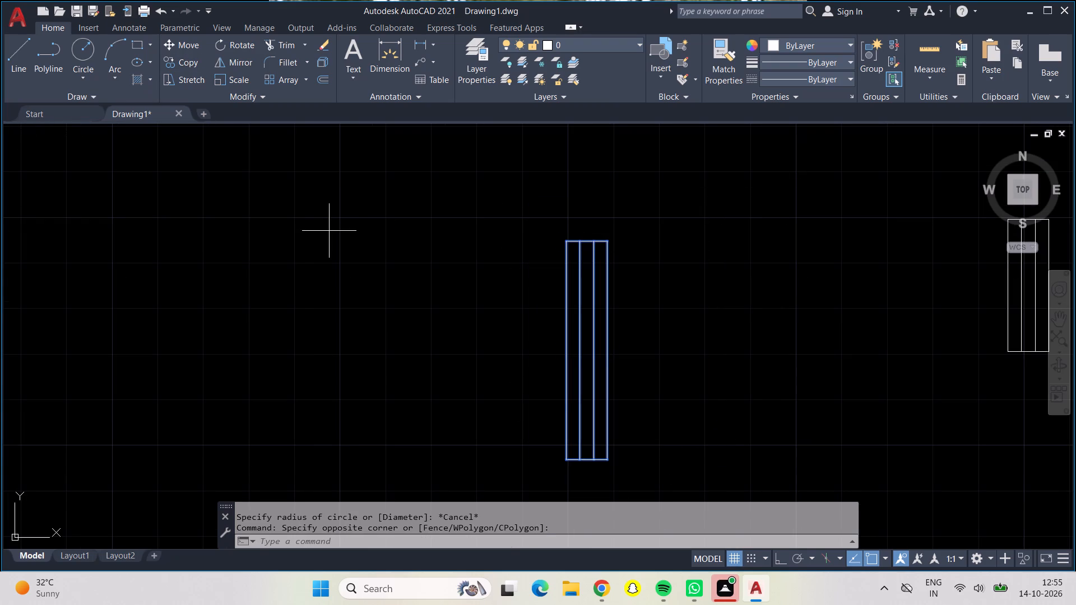
drag(574, 327, 548, 334)
scroll(214, 446, down, 3)
middle_drag(214, 446, 214, 446)
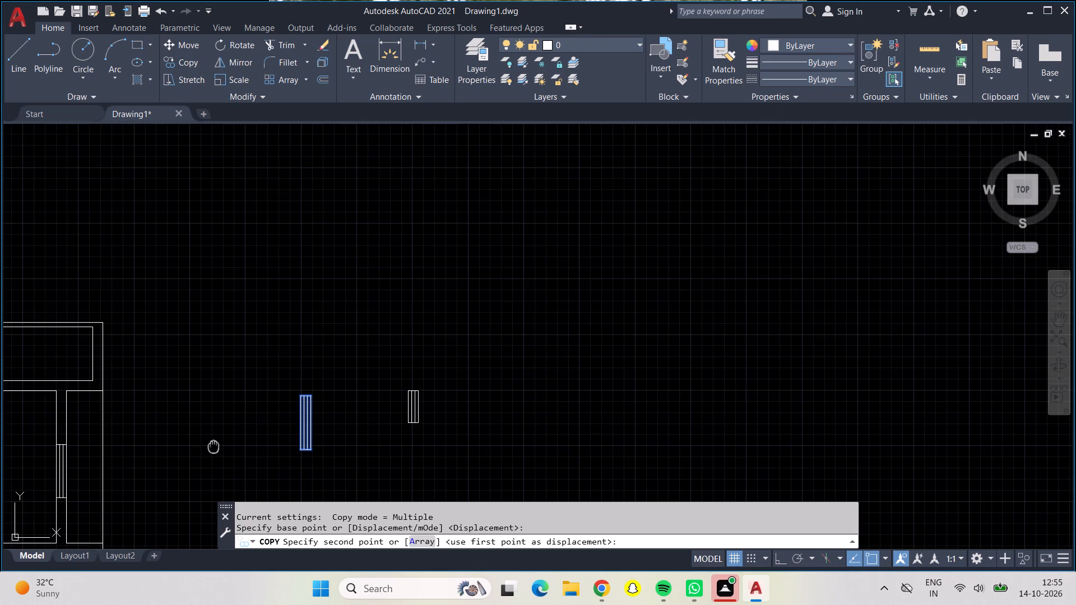
middle_drag(214, 446, 553, 227)
middle_drag(351, 395, 457, 239)
scroll(351, 393, up, 1)
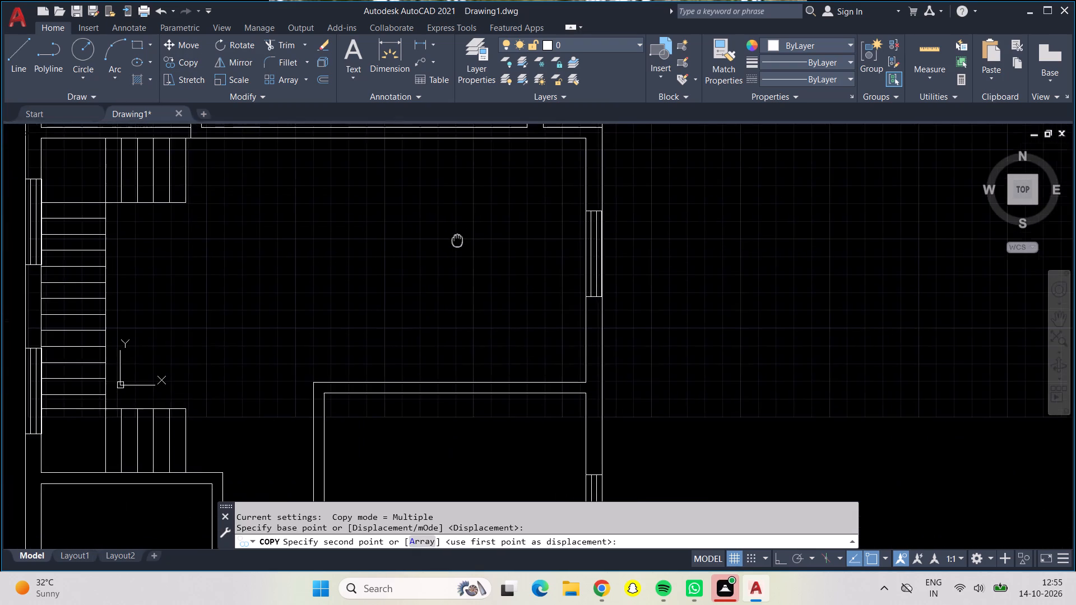
middle_drag(457, 239, 490, 146)
middle_drag(396, 405, 420, 273)
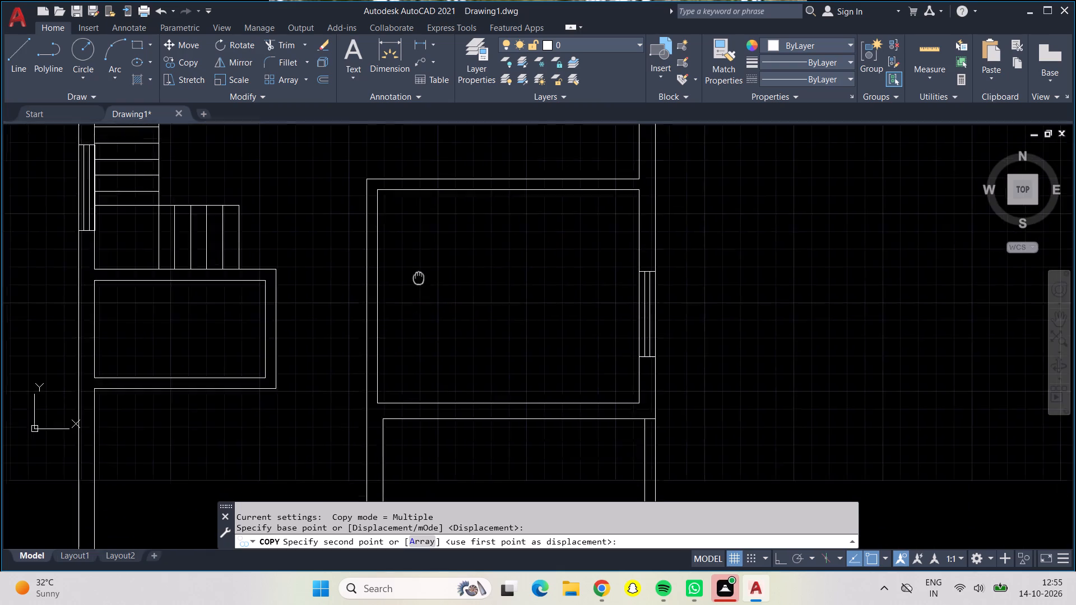
middle_drag(420, 273, 463, 131)
scroll(414, 355, up, 2)
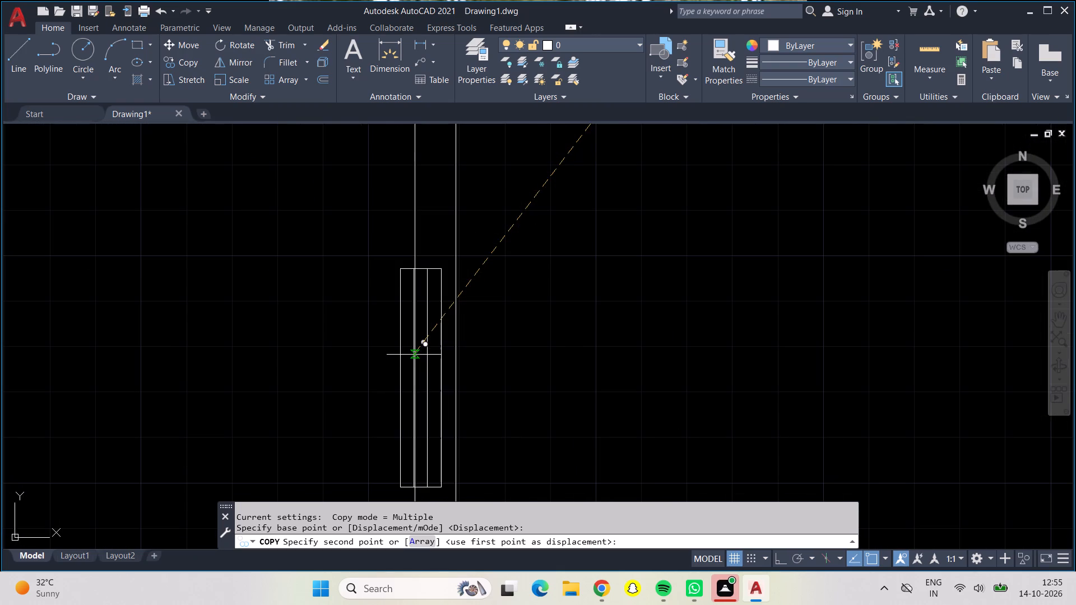
click(428, 354)
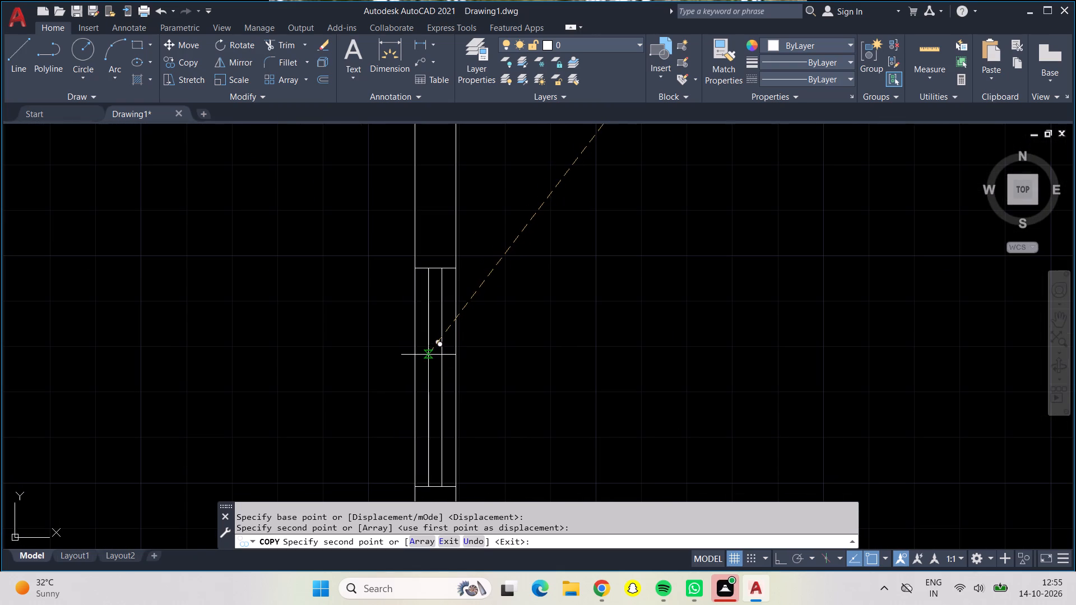
scroll(433, 369, down, 2)
middle_drag(484, 381, 467, 254)
key(Escape)
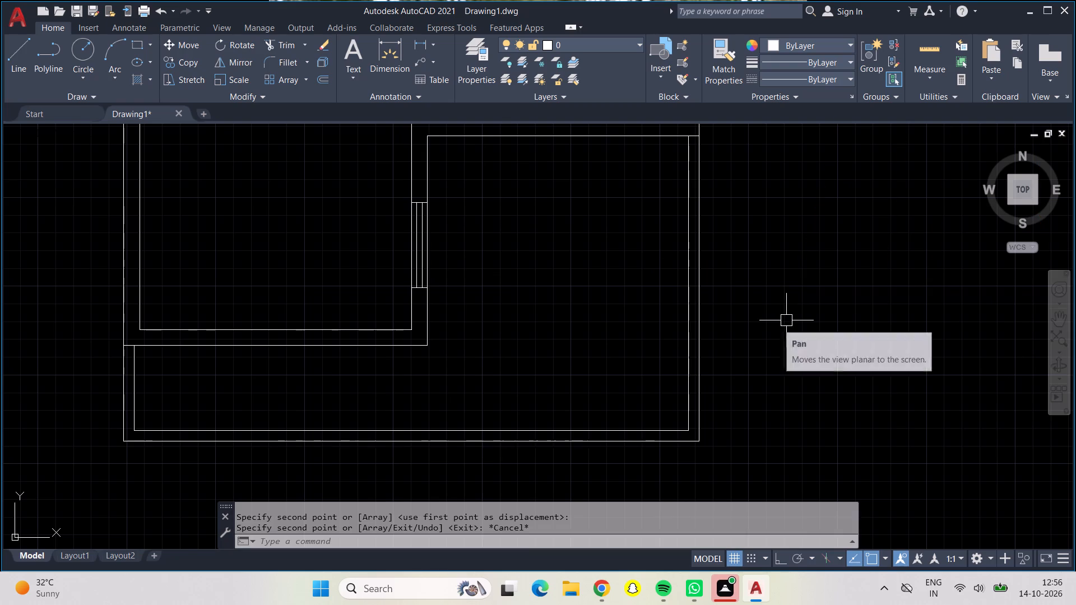
Move the window from the southwest room's east wall into that room's west outer wall.
scroll(786, 320, down, 2)
middle_drag(788, 320, 636, 470)
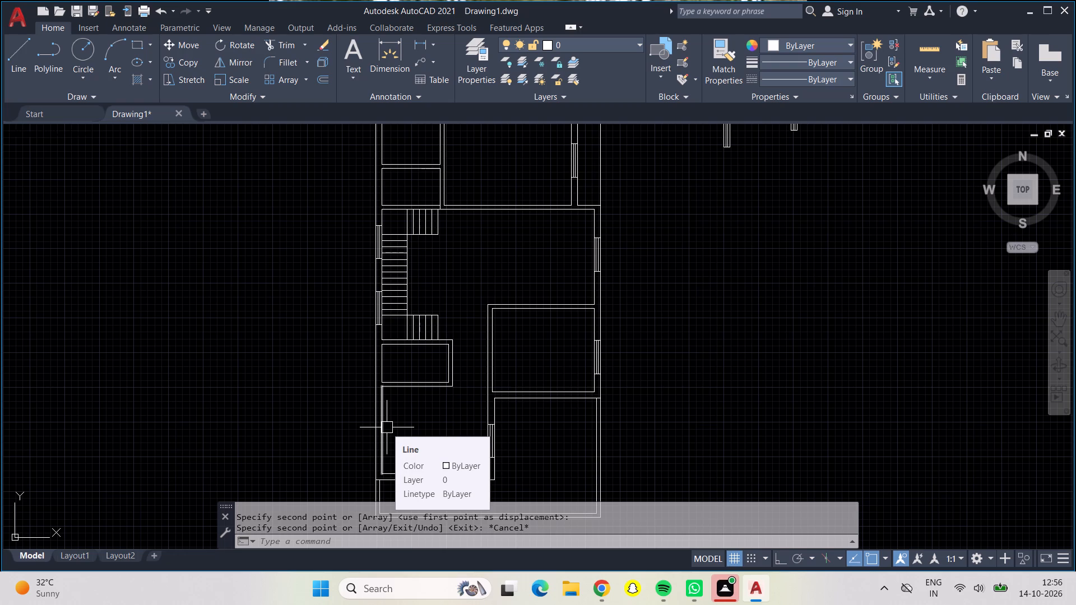
middle_drag(452, 426, 447, 357)
scroll(463, 360, up, 4)
drag(511, 311, 563, 309)
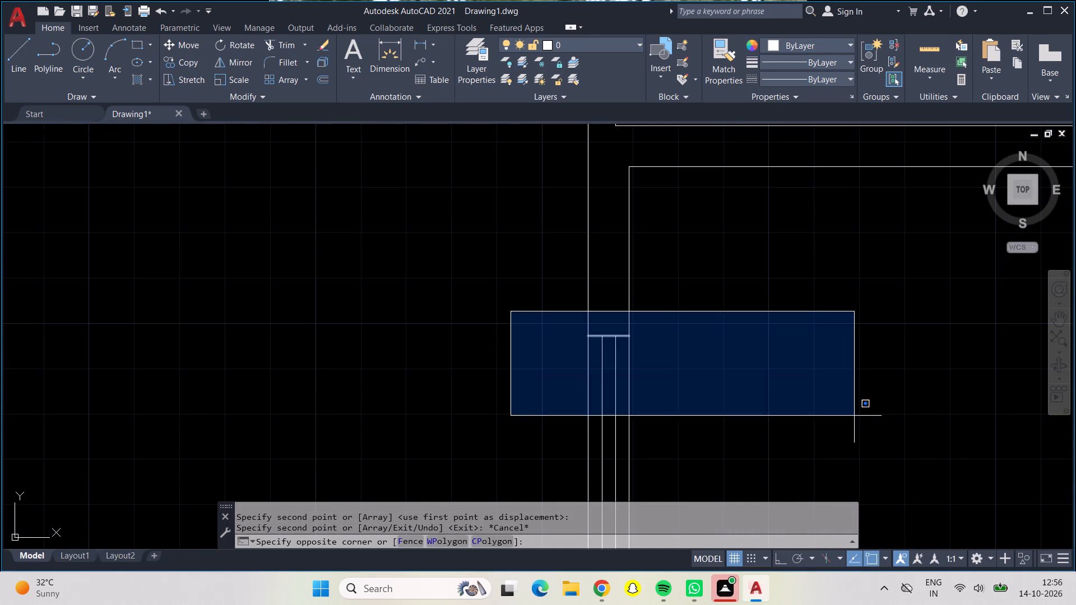
middle_drag(831, 405, 736, 212)
click(734, 374)
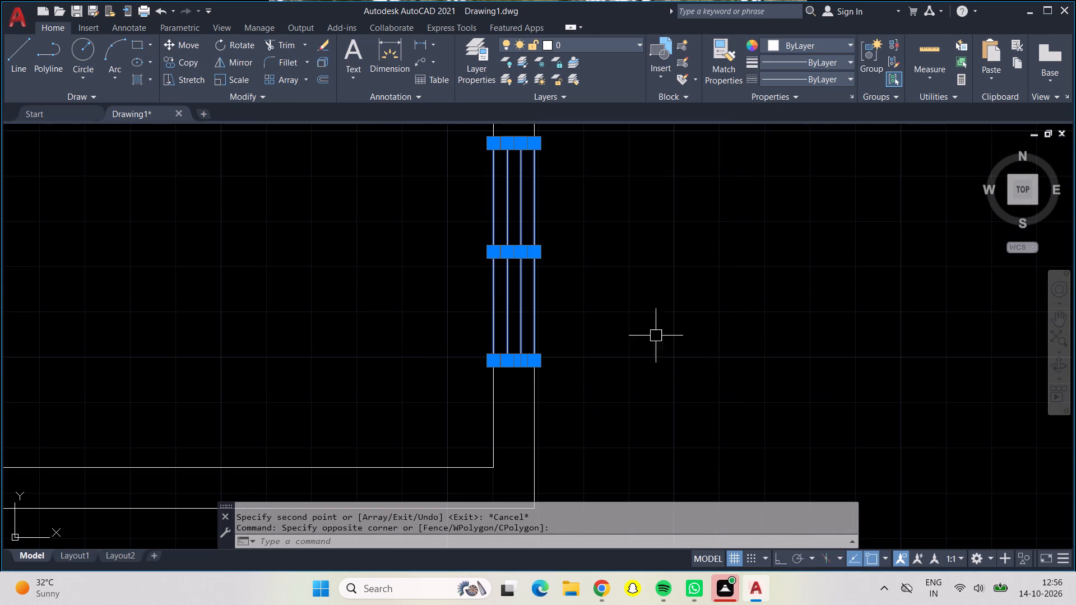
click(195, 52)
drag(502, 255, 494, 254)
scroll(225, 248, down, 2)
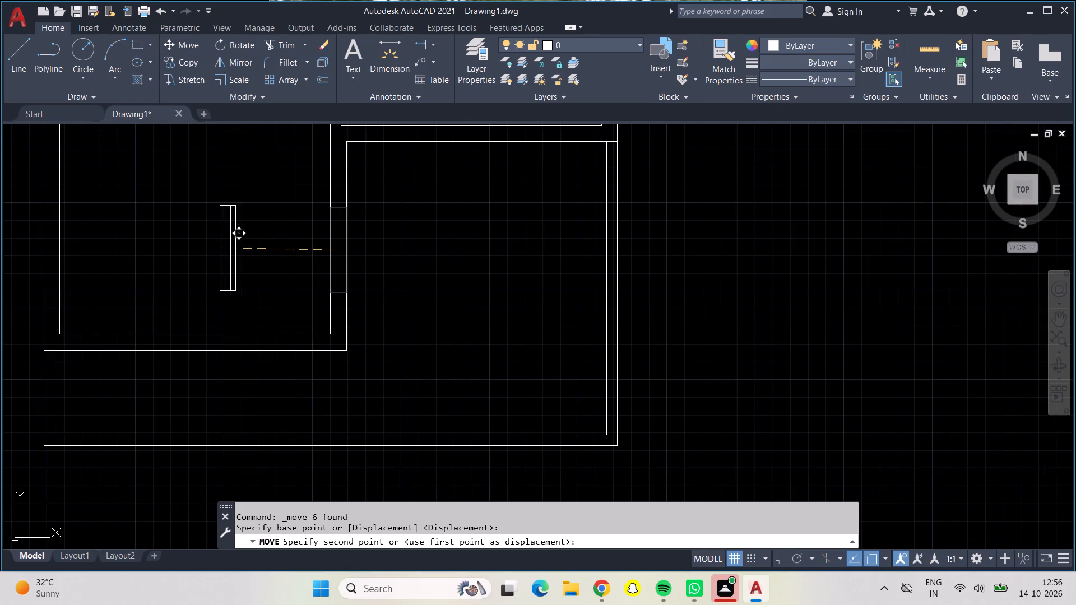
middle_drag(225, 248, 597, 238)
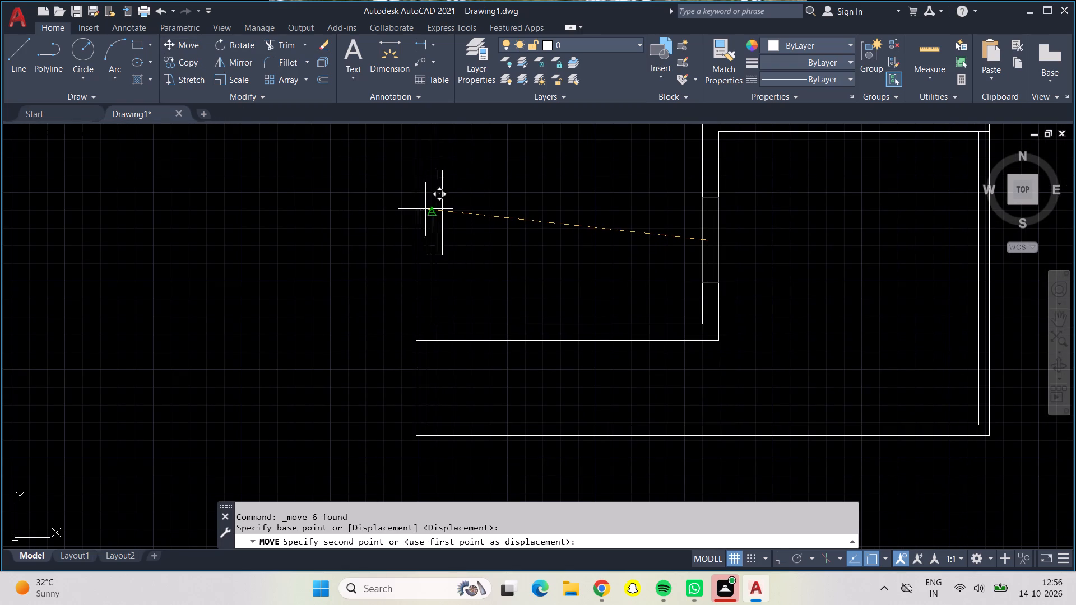
scroll(423, 207, up, 2)
click(418, 206)
Copy the shorter spare window beside the plan into the west outer wall of the small room below the stairs.
scroll(420, 222, down, 2)
scroll(503, 280, down, 1)
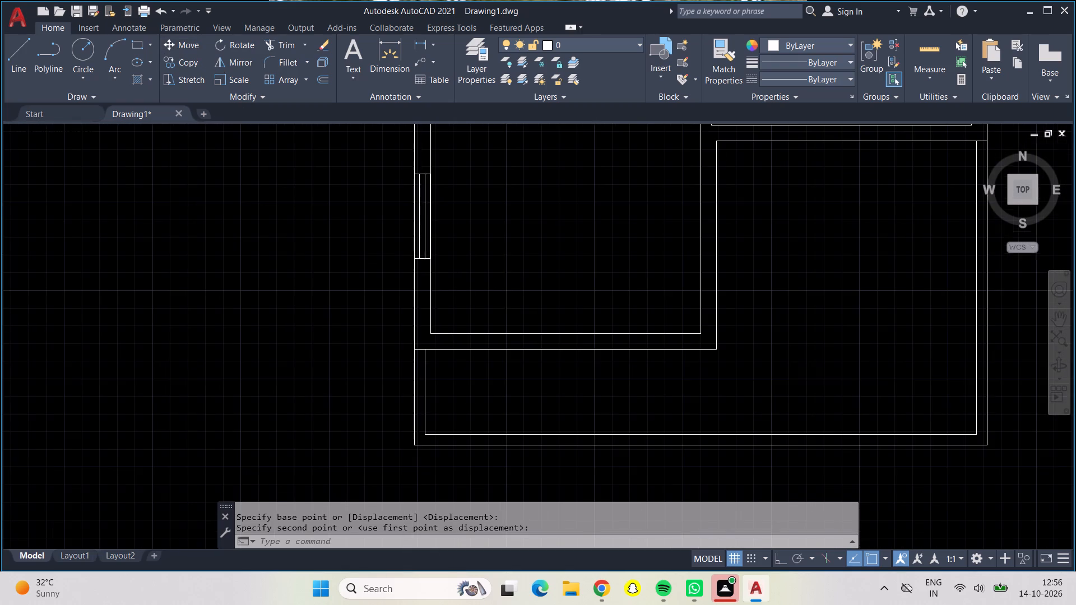
middle_drag(503, 278, 292, 397)
scroll(677, 297, down, 1)
middle_drag(677, 297, 605, 390)
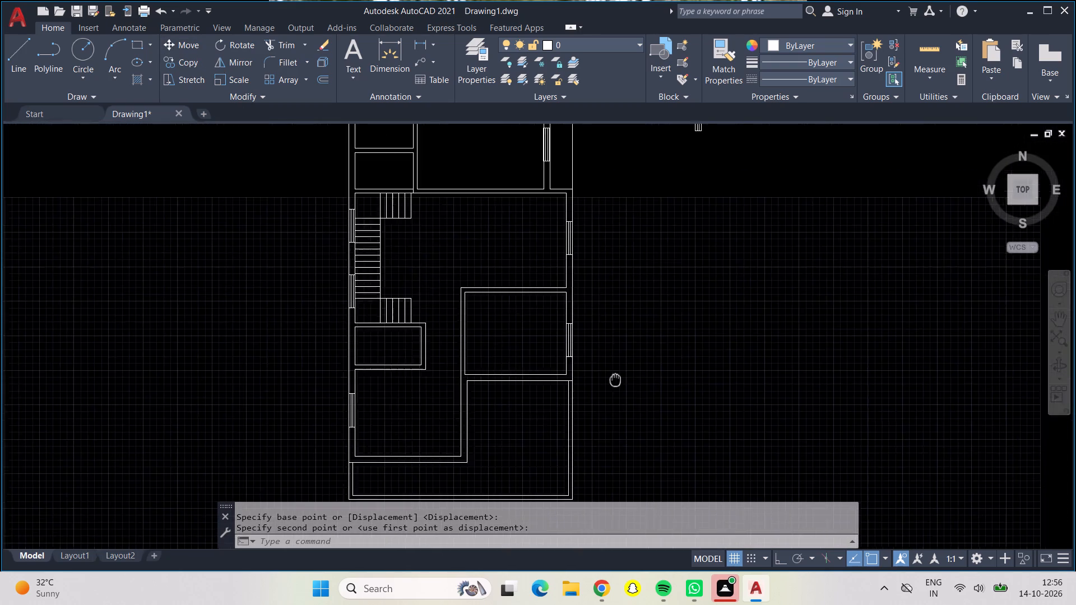
middle_drag(605, 390, 485, 473)
click(605, 182)
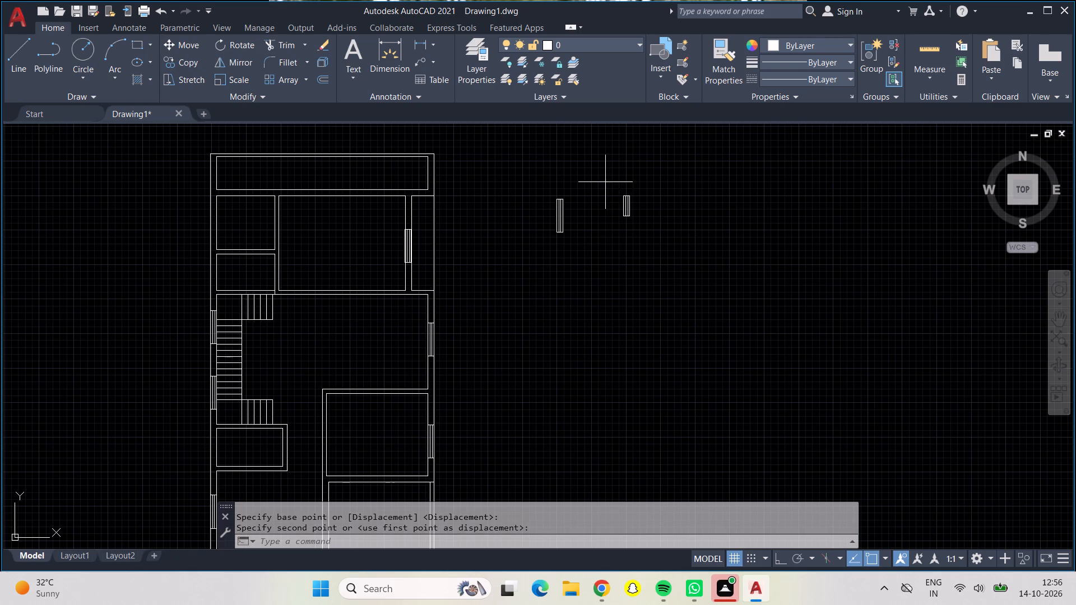
click(661, 272)
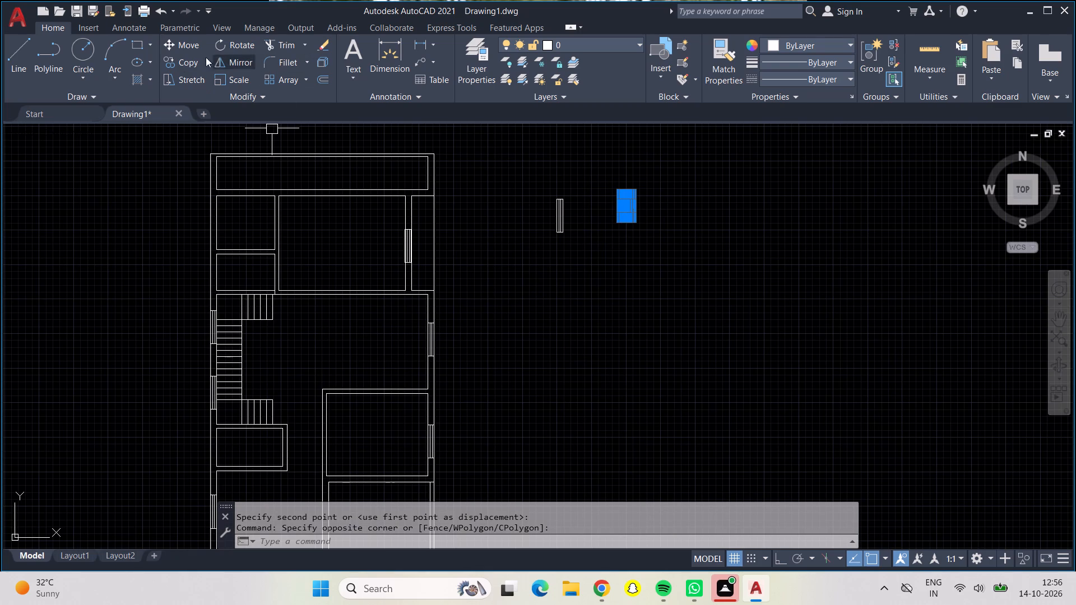
click(180, 62)
drag(629, 204, 571, 206)
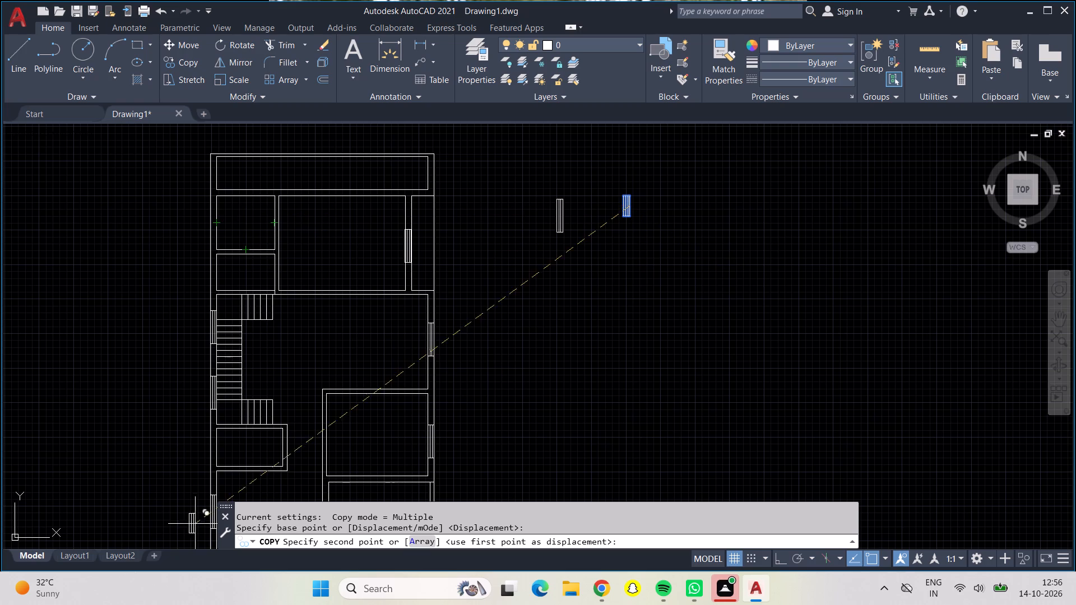
scroll(208, 447, up, 4)
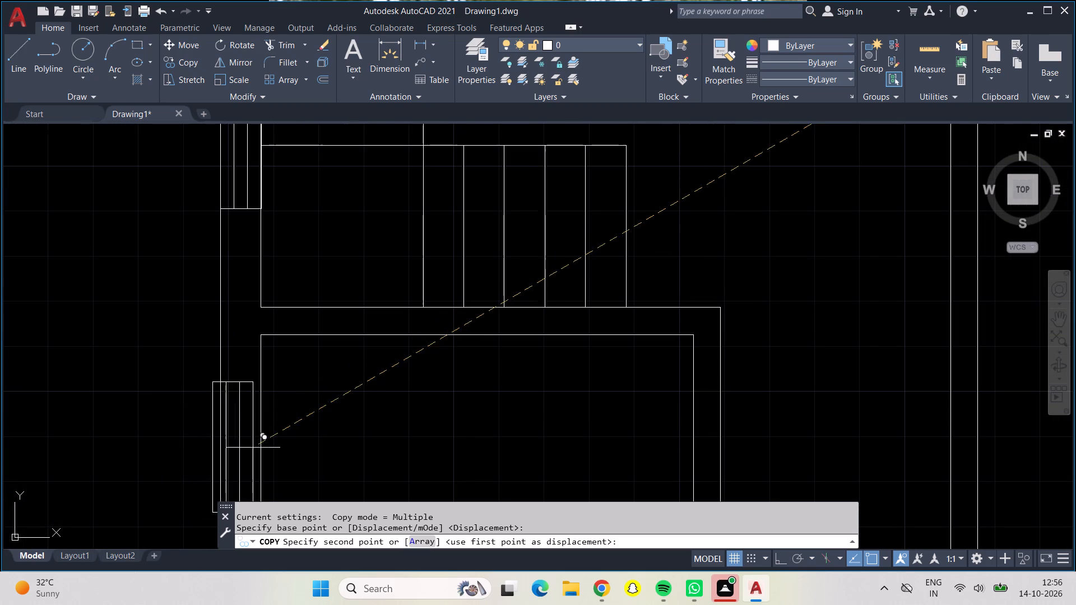
middle_drag(262, 452, 262, 440)
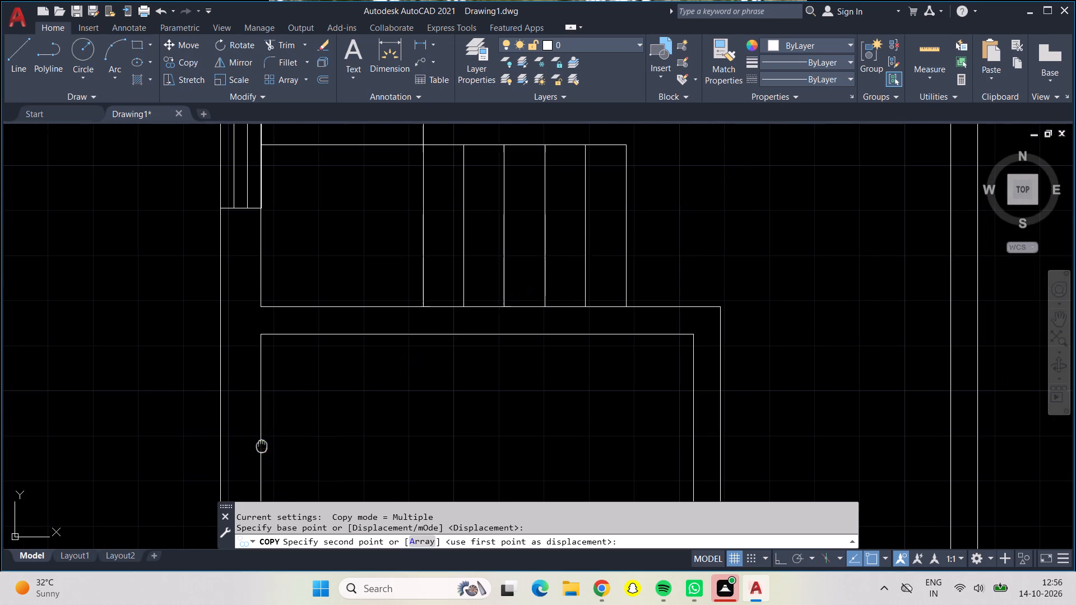
middle_drag(262, 440, 275, 381)
click(277, 387)
scroll(355, 390, up, 1)
scroll(357, 391, down, 1)
key(Escape)
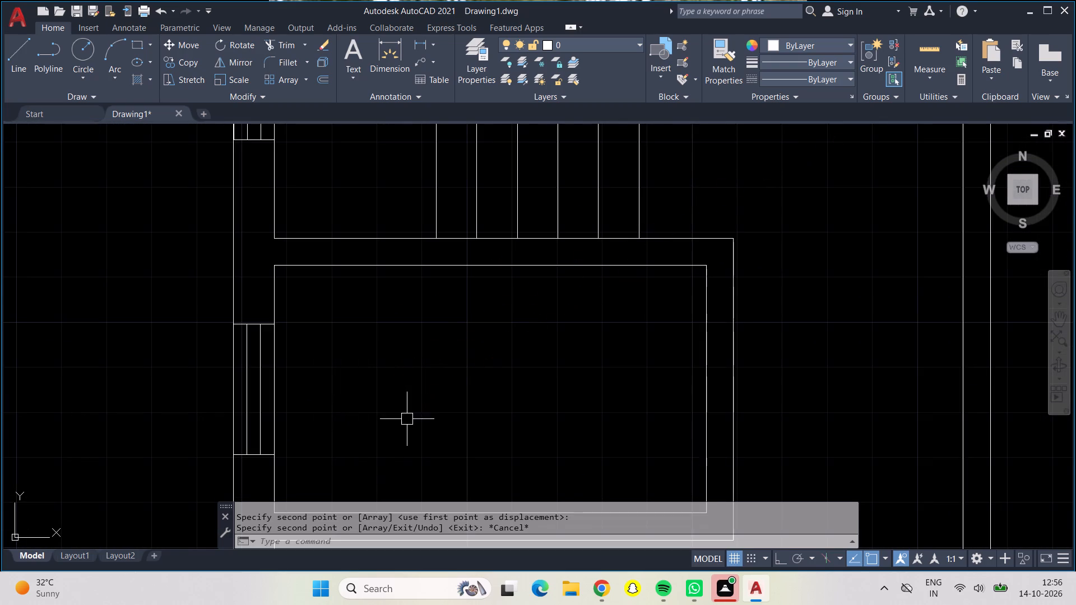
With Ortho turned on, rotate the shorter spare window by 270 degrees so that it lies horizontally.
scroll(411, 424, down, 2)
scroll(611, 294, down, 1)
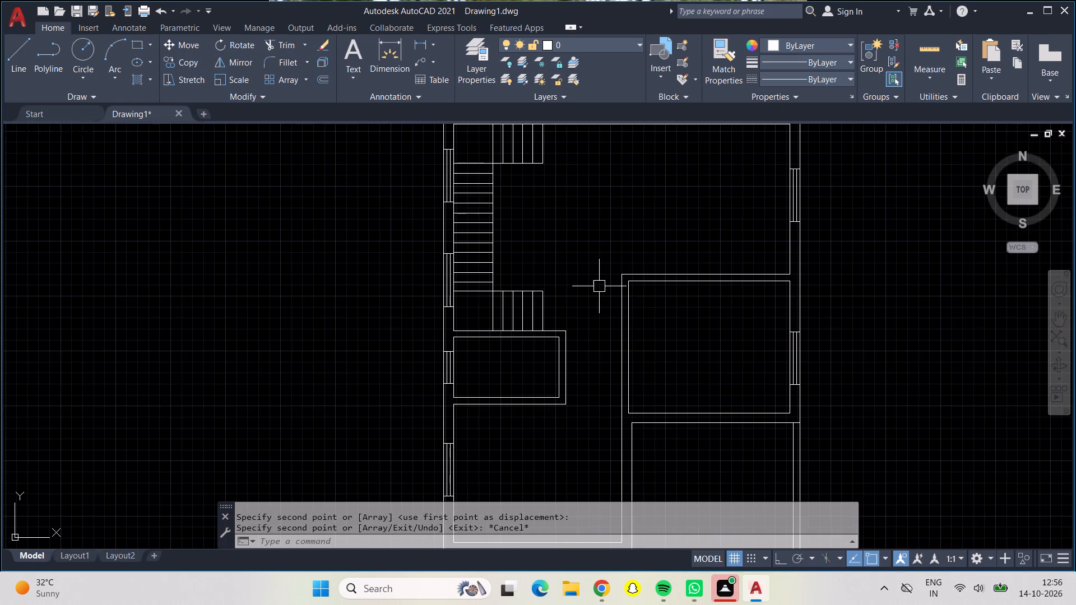
middle_drag(599, 286, 324, 428)
scroll(396, 387, down, 2)
middle_drag(541, 343, 541, 345)
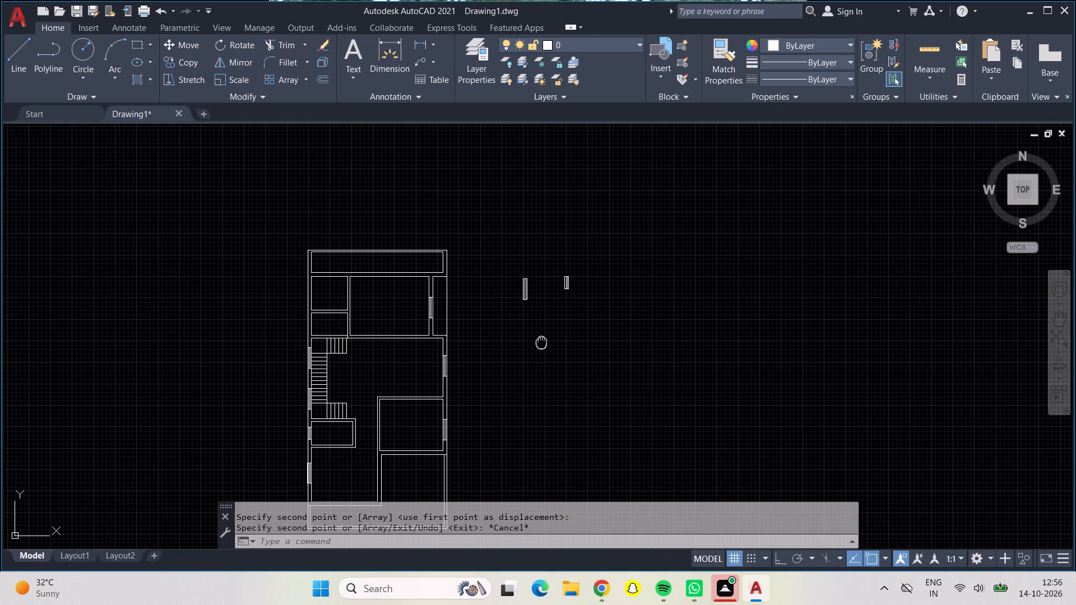
middle_drag(541, 345, 526, 368)
click(533, 297)
click(606, 370)
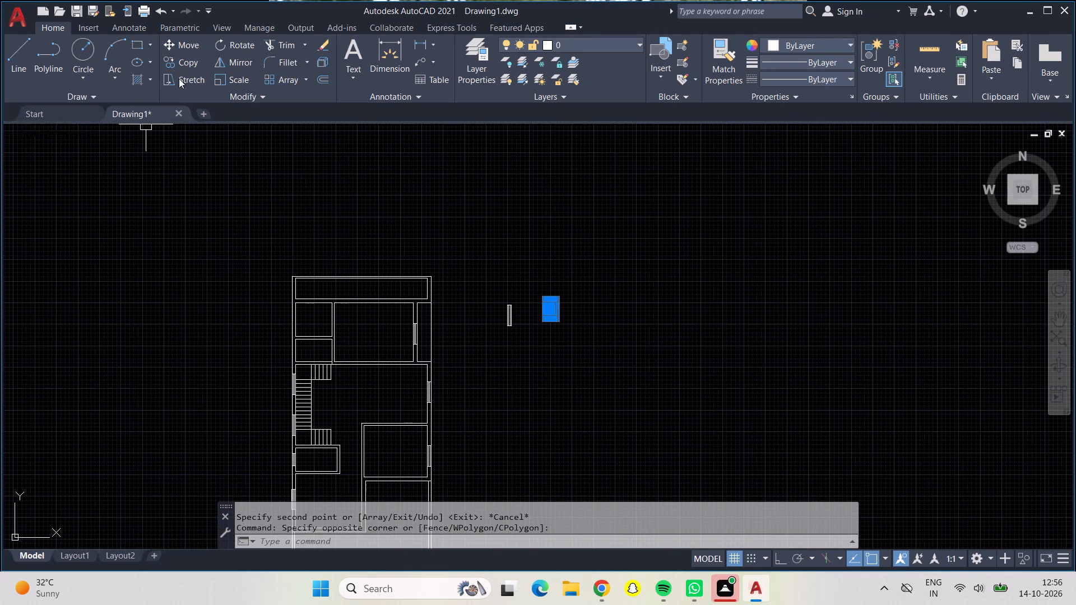
key(F8)
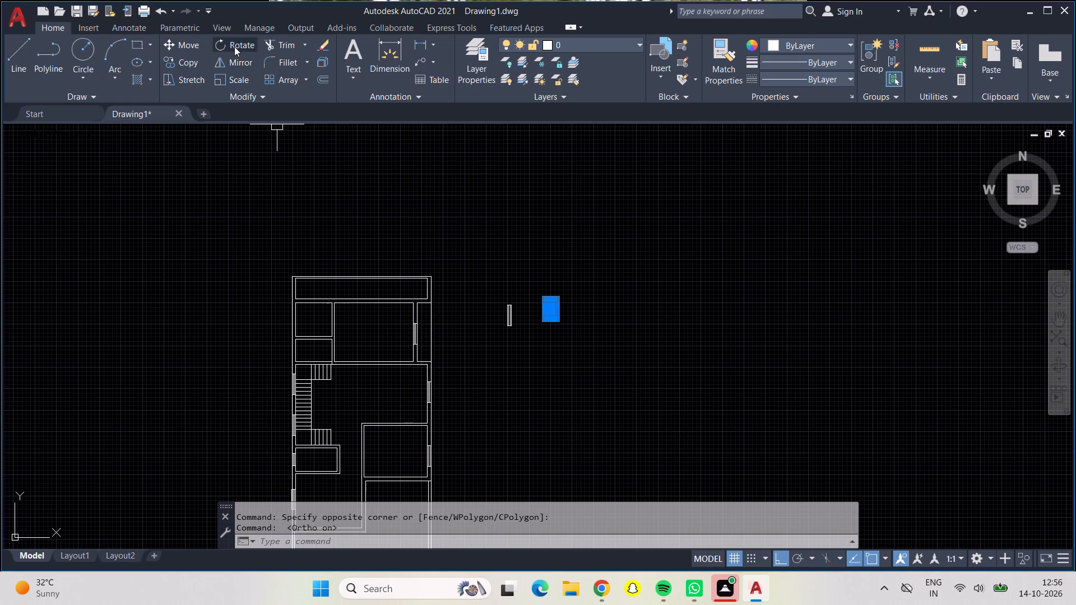
click(234, 46)
drag(553, 315, 546, 313)
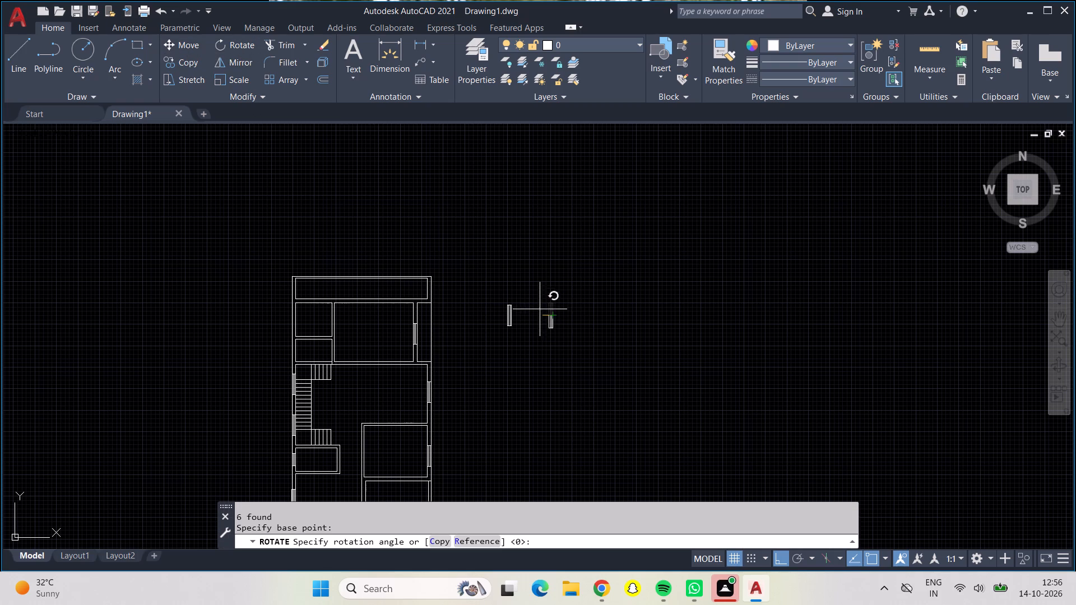
click(552, 388)
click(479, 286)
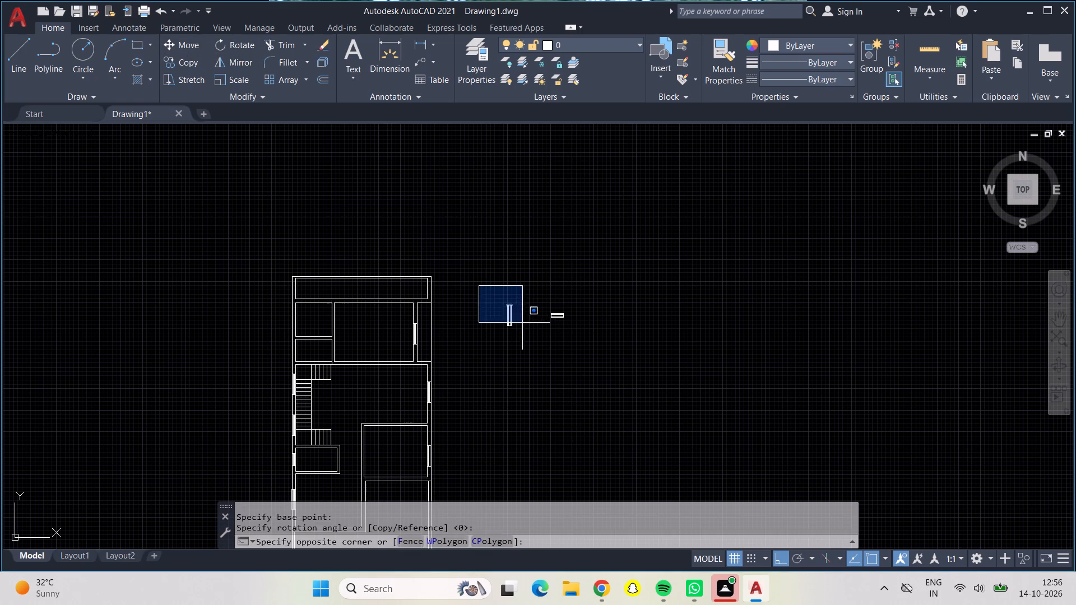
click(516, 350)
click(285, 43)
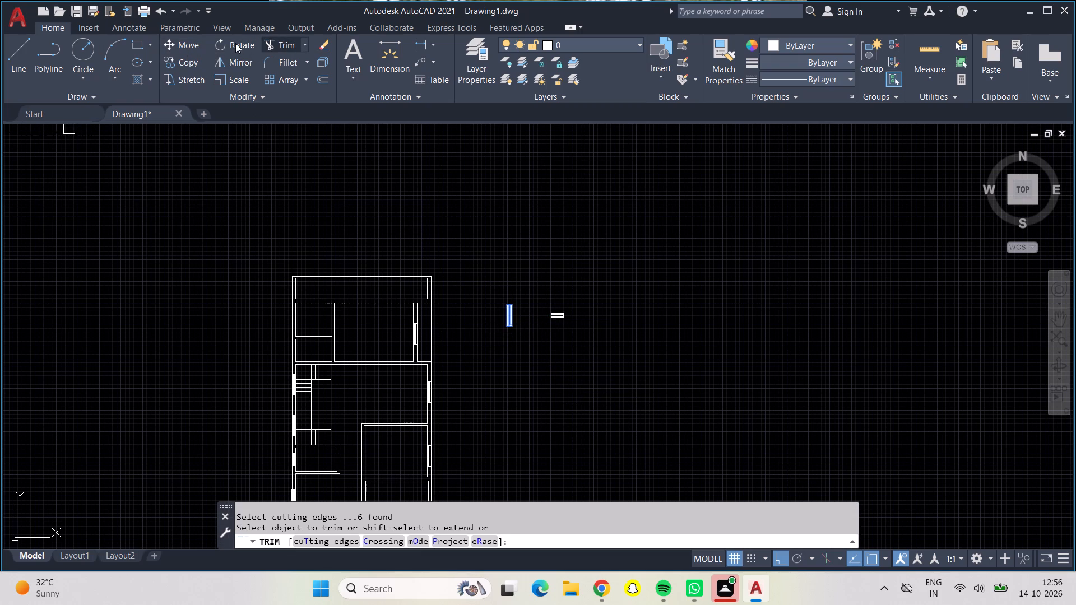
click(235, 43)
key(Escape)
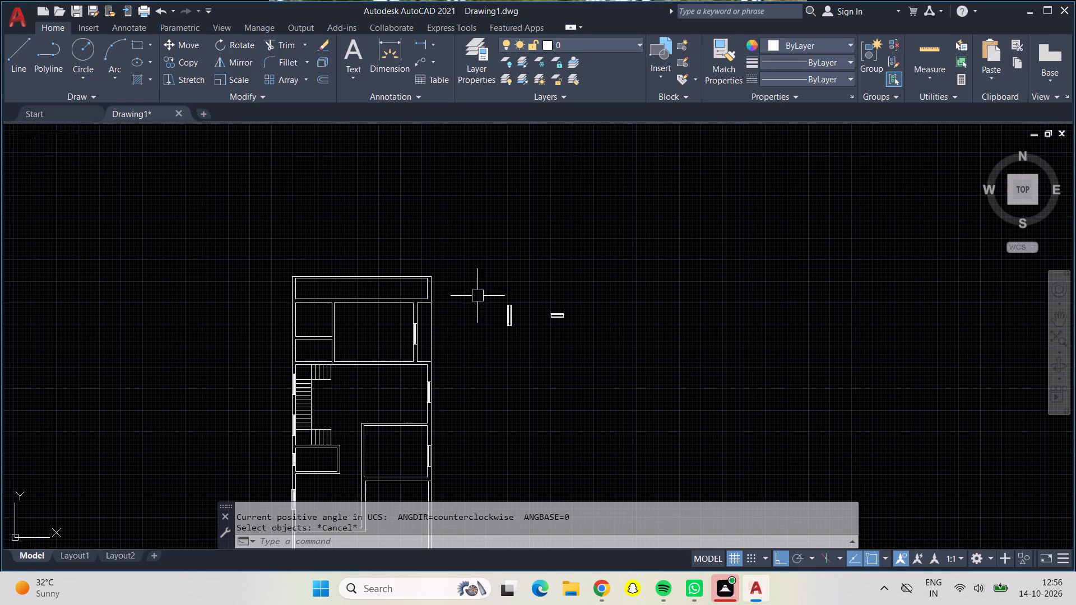
Rotate the longer spare window beside the plan by 270 degrees so that it lies horizontally.
drag(483, 288, 499, 287)
click(512, 339)
click(221, 50)
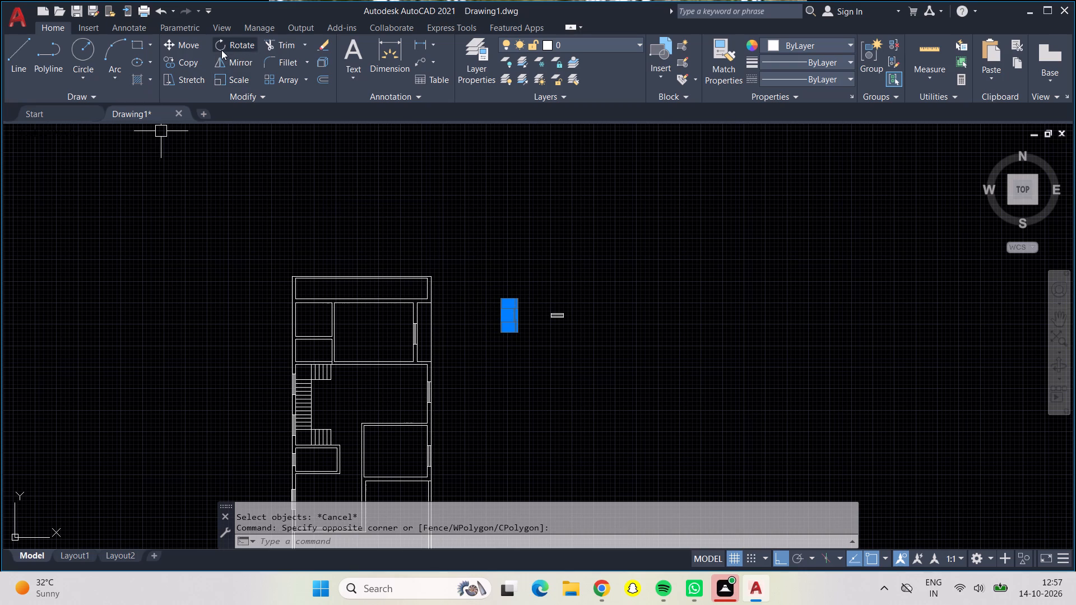
drag(513, 327, 498, 325)
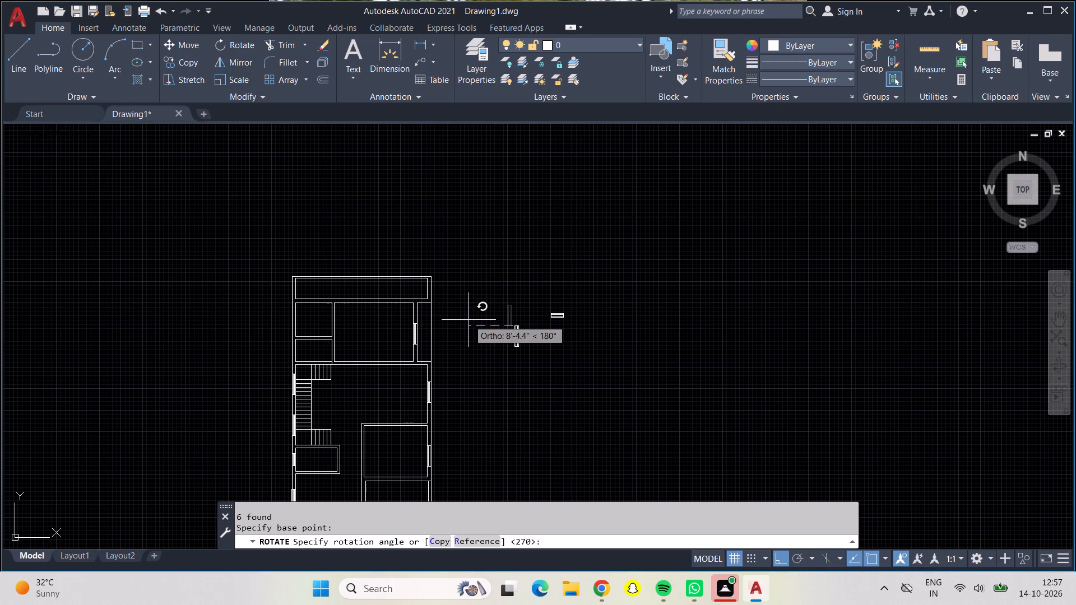
click(484, 378)
With Ortho turned off, move the longer spare window into the north wall of the large northern room.
click(498, 288)
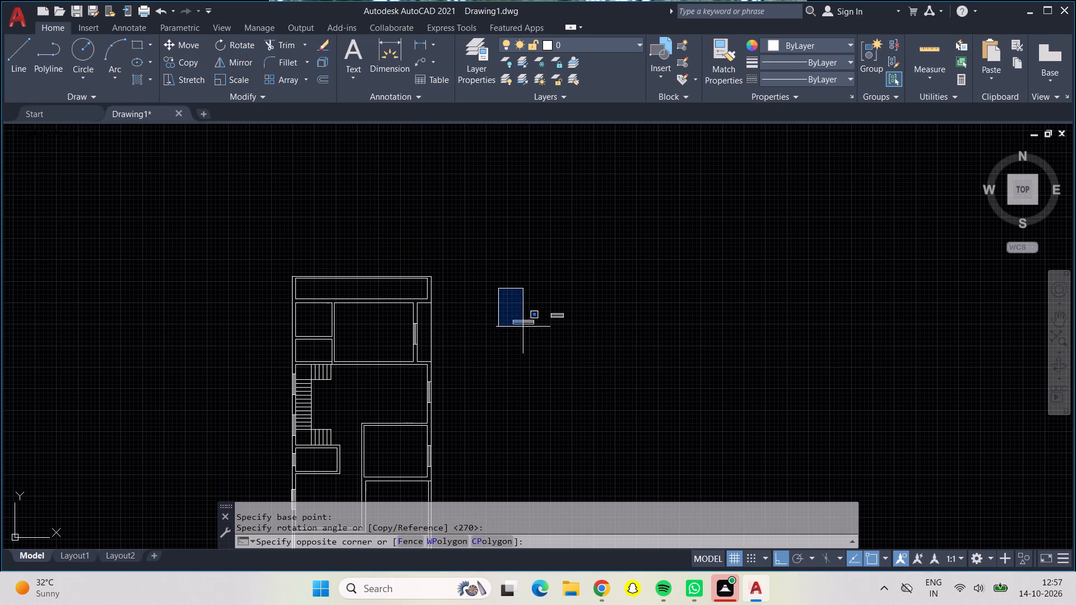
click(537, 345)
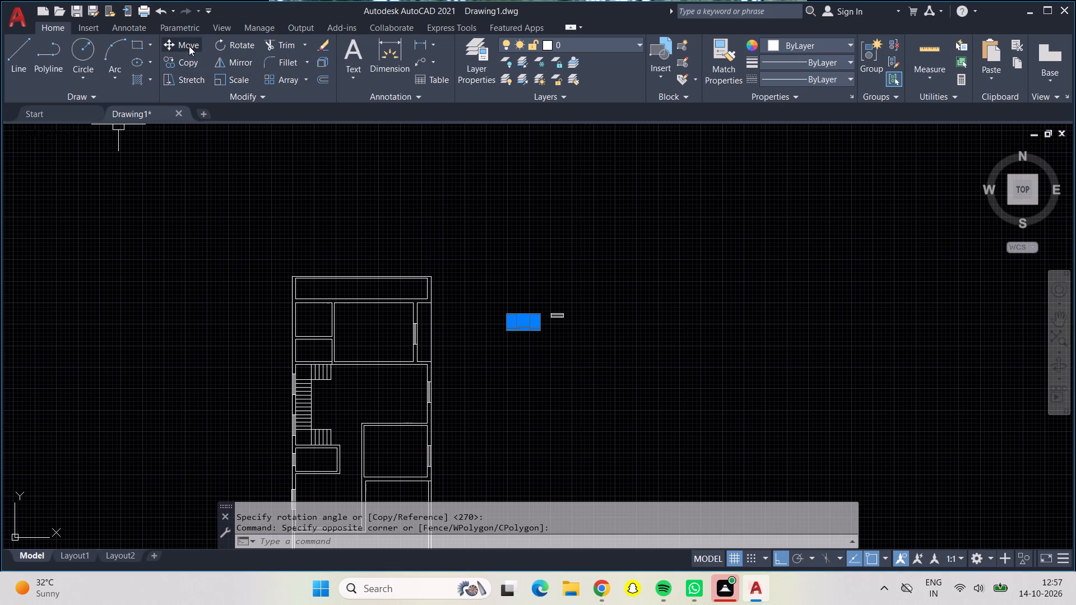
click(188, 46)
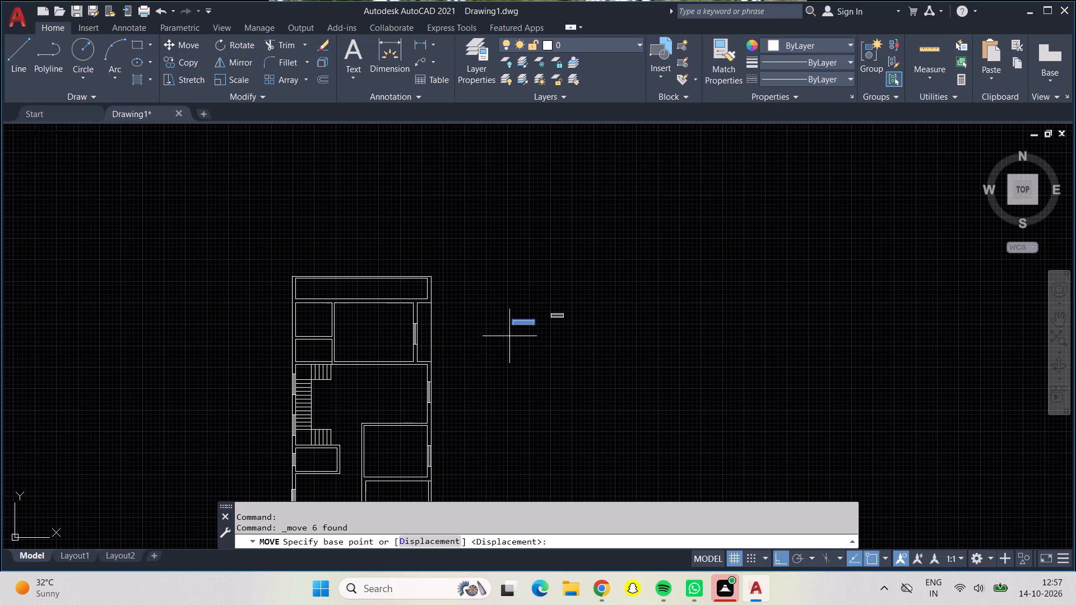
drag(529, 322, 512, 317)
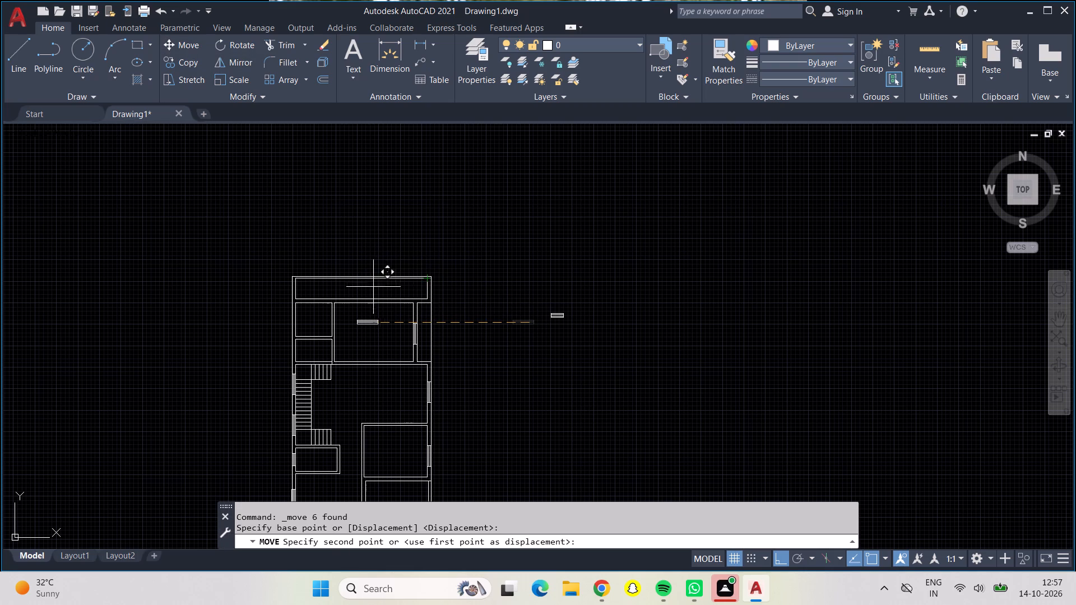
key(F8)
scroll(389, 303, down, 1)
scroll(385, 301, up, 7)
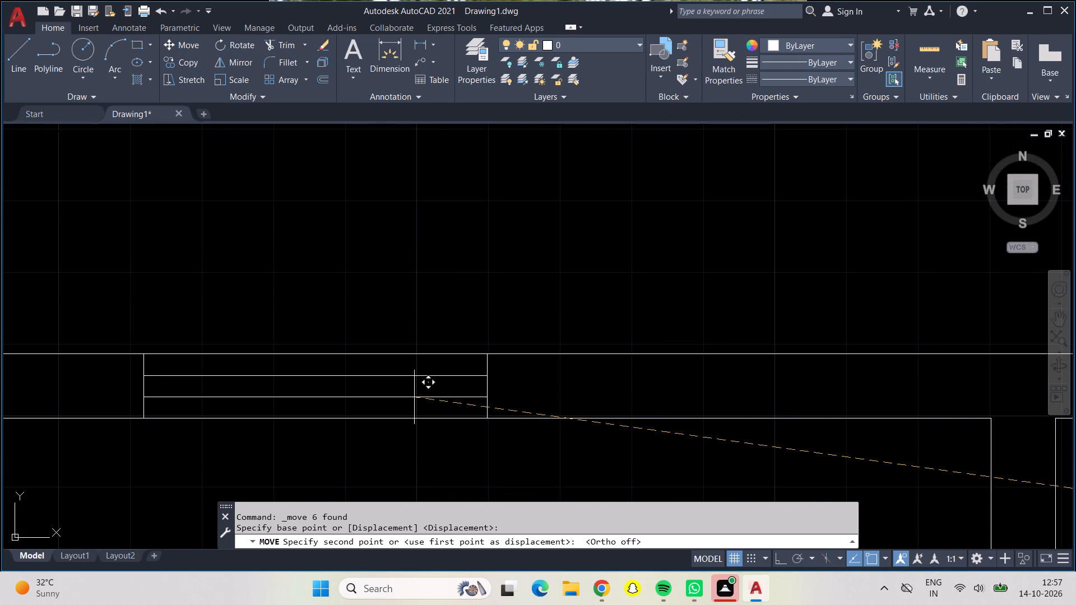
click(414, 397)
Copy the window from the large northern room's north wall into the south wall of the enclosed room on the plan's east side.
scroll(414, 397, down, 5)
middle_drag(416, 431, 415, 431)
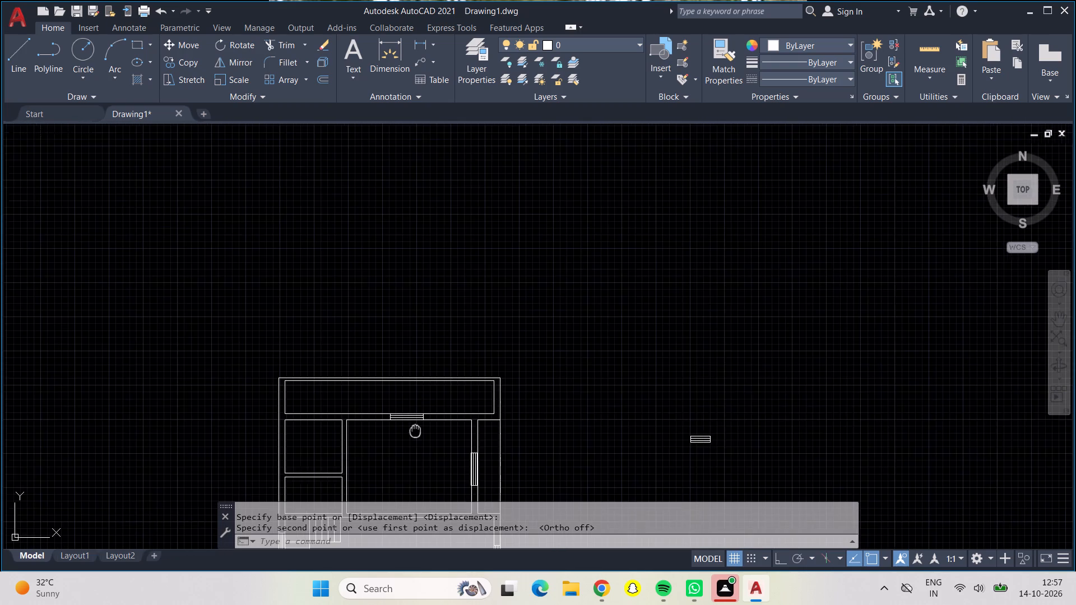
middle_drag(415, 431, 398, 252)
scroll(395, 383, down, 1)
middle_drag(395, 383, 402, 346)
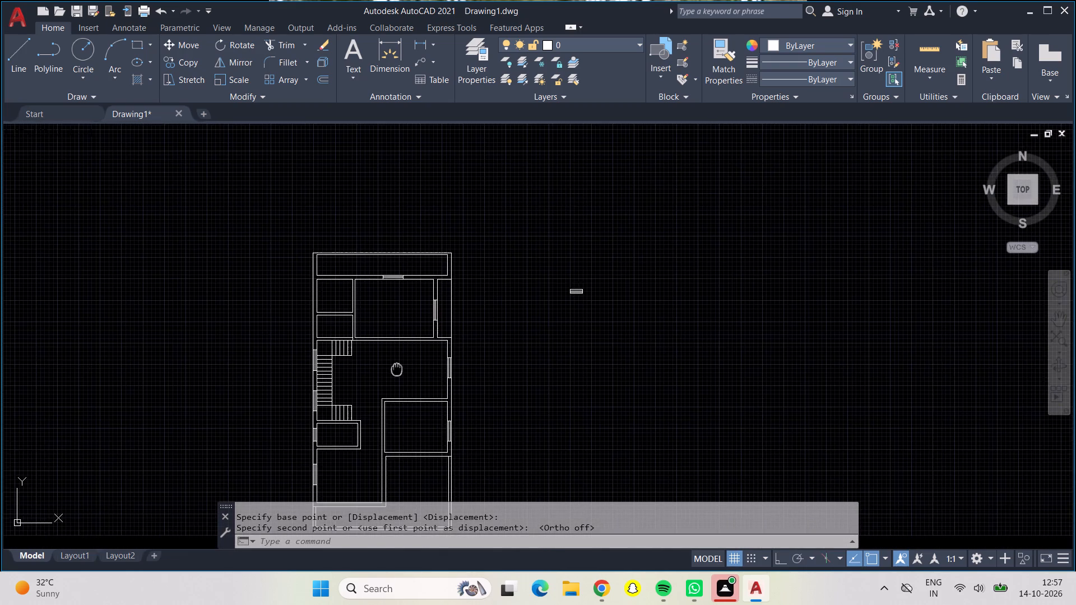
middle_drag(402, 346, 406, 300)
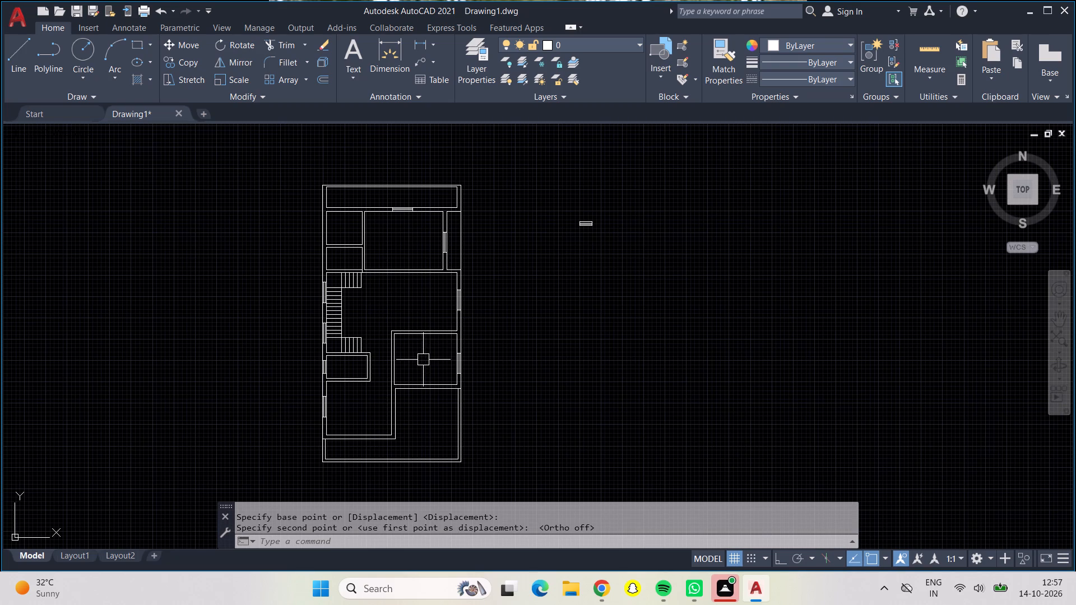
scroll(390, 218, down, 1)
scroll(390, 218, up, 2)
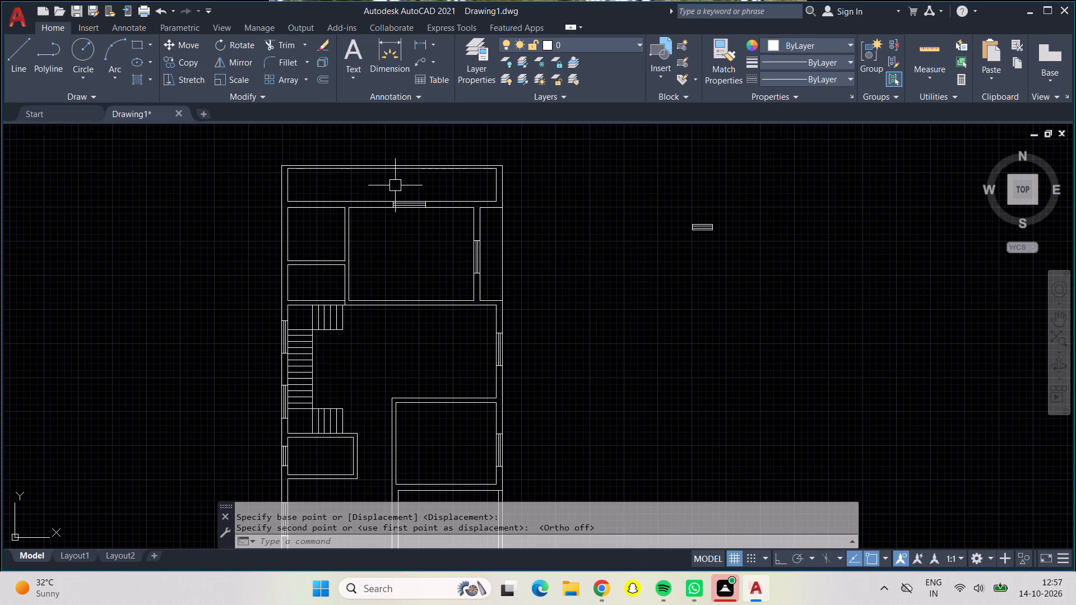
scroll(395, 184, up, 3)
click(370, 207)
click(549, 329)
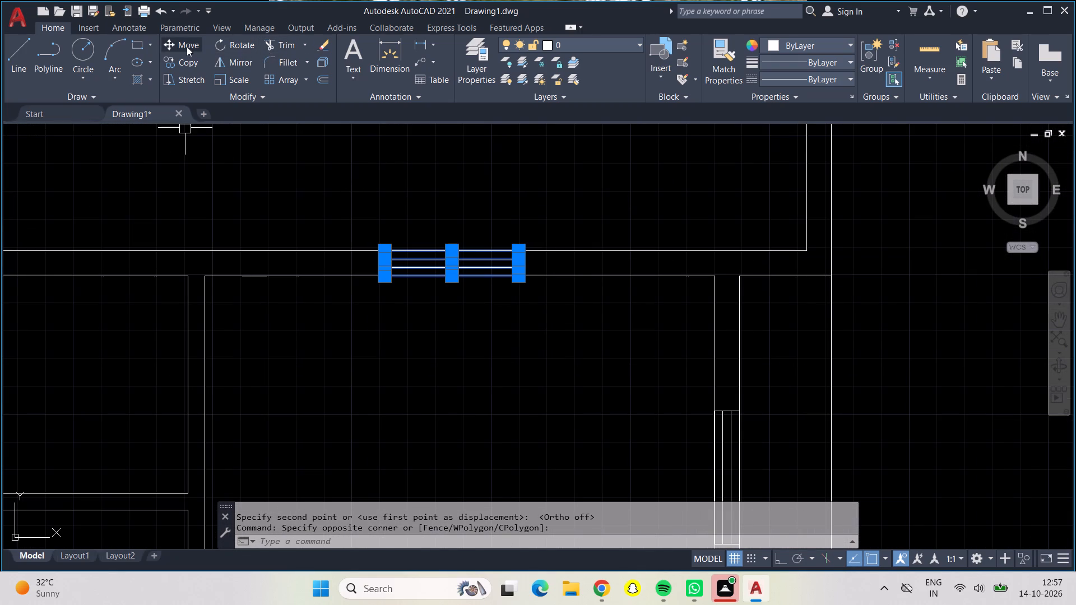
click(190, 68)
click(434, 259)
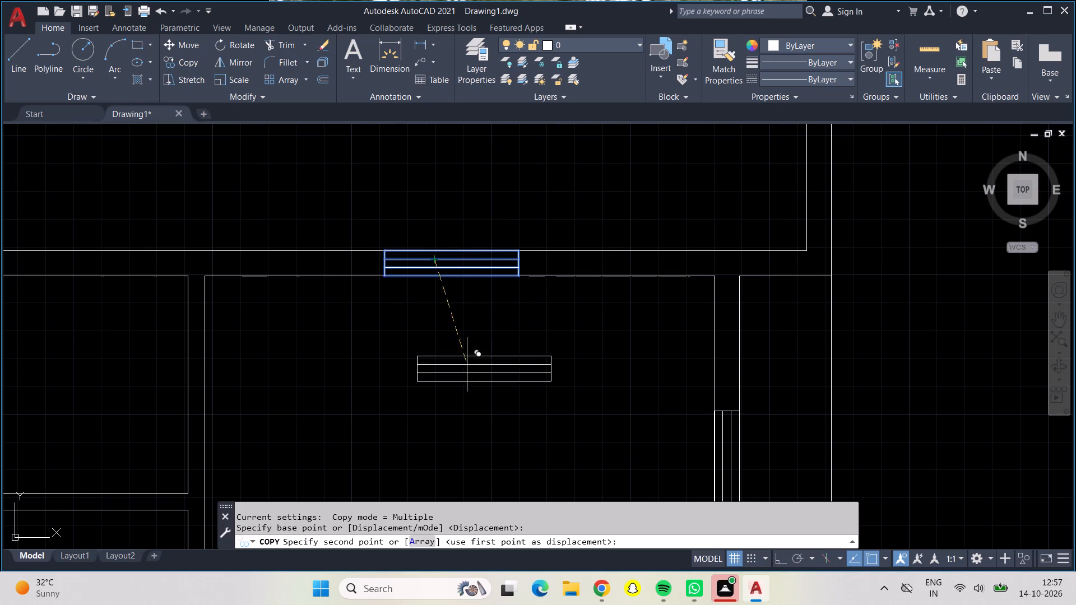
scroll(524, 382, down, 3)
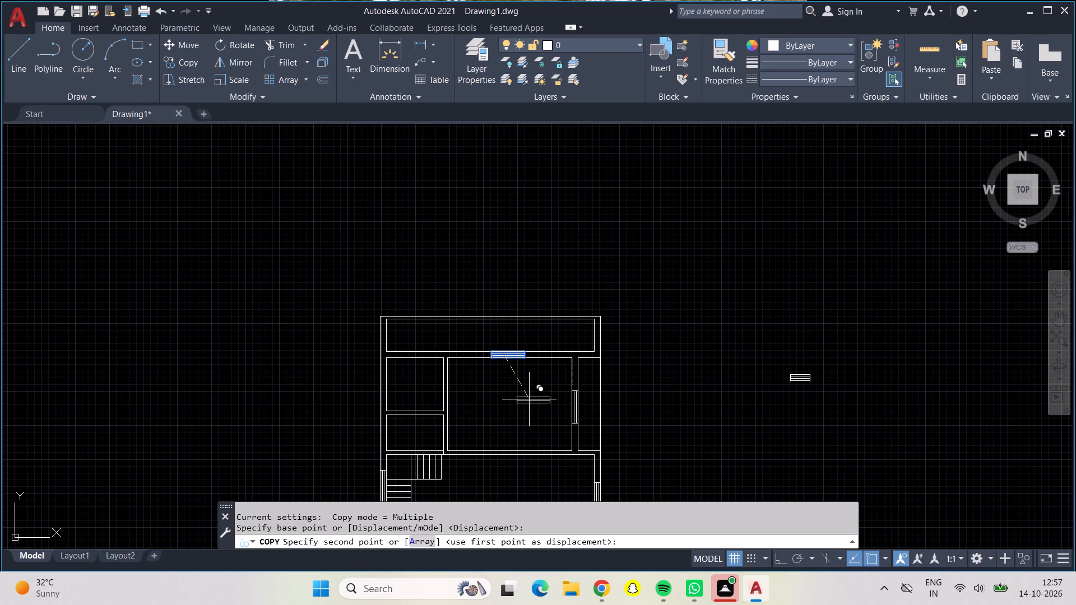
scroll(531, 429, down, 2)
middle_drag(532, 468, 341, 290)
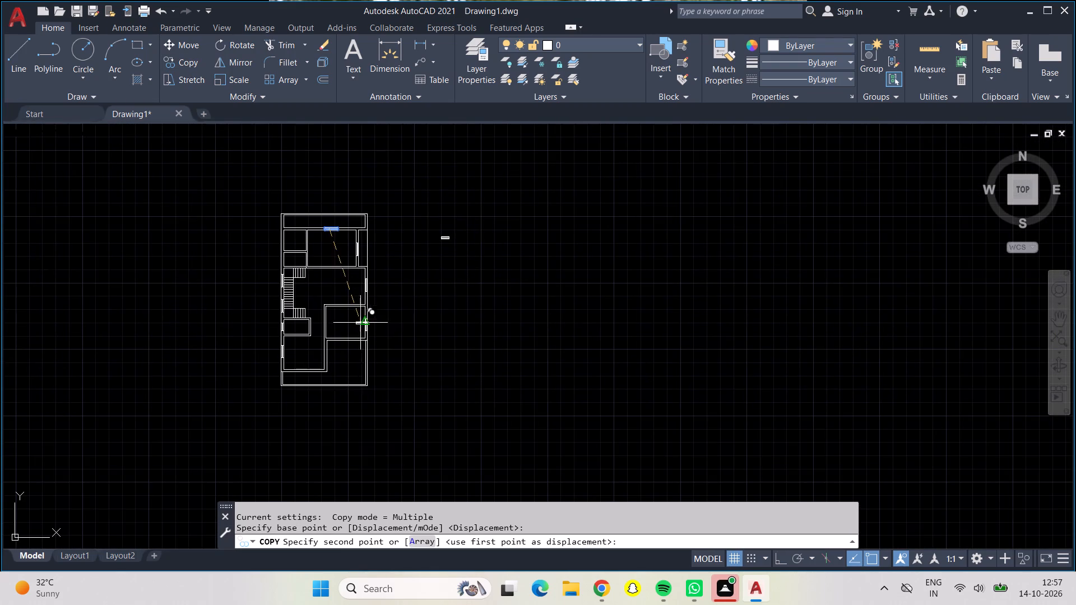
scroll(342, 344, up, 6)
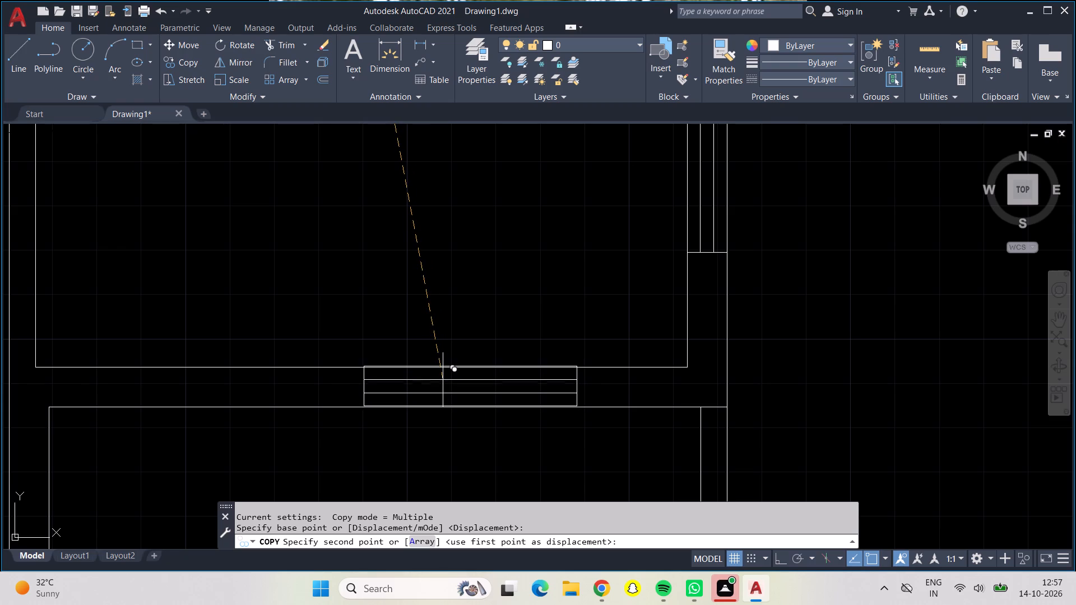
click(441, 380)
scroll(438, 381, up, 1)
scroll(438, 381, down, 2)
scroll(270, 438, down, 2)
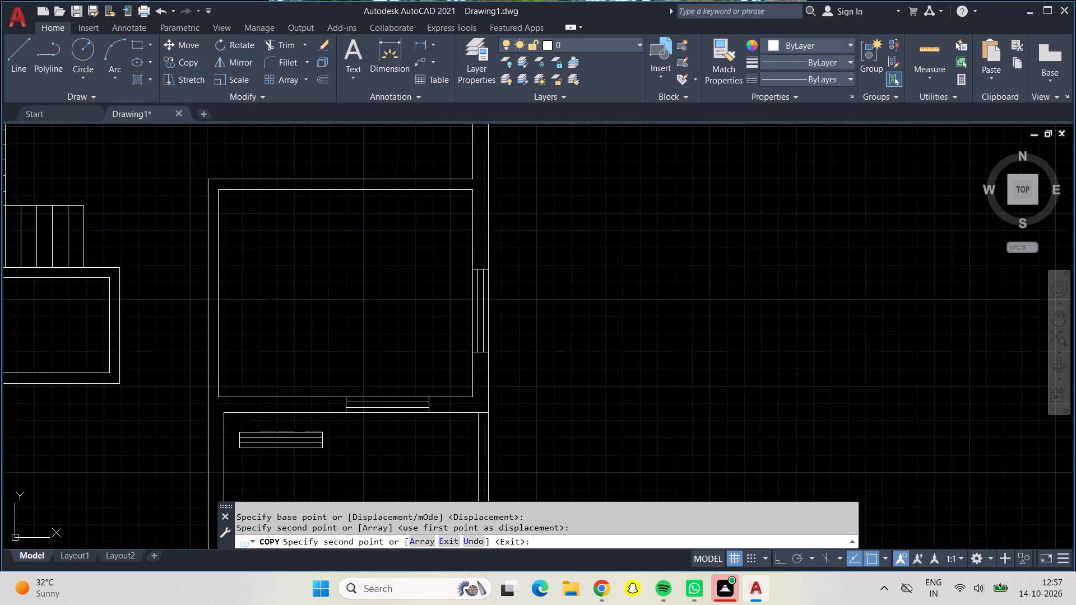
key(Escape)
Move the shorter spare window beside the plan into the north wall of the small northwest room.
scroll(270, 439, down, 3)
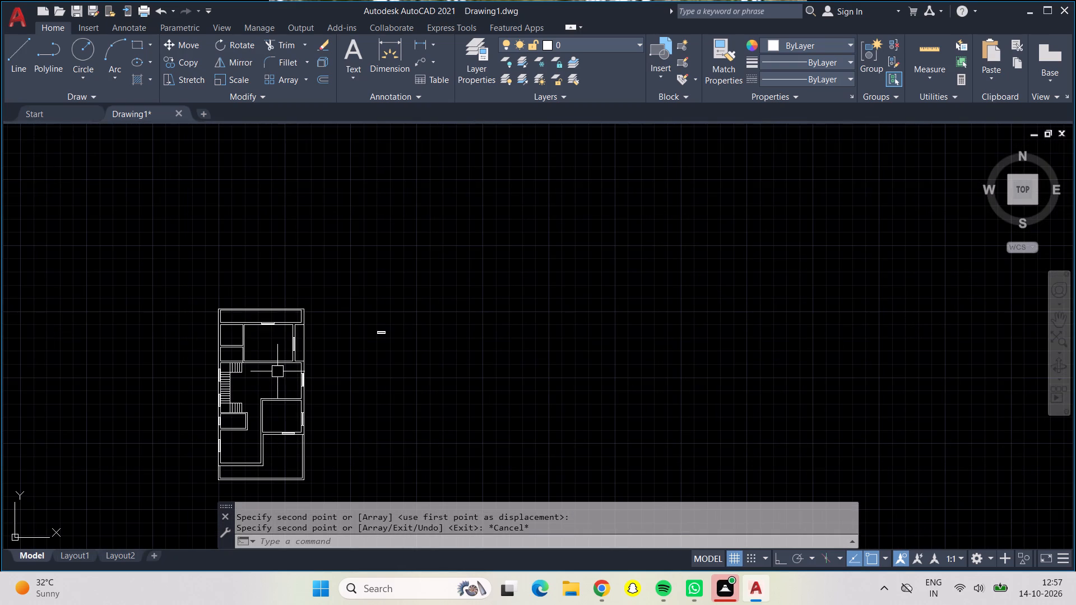
middle_drag(277, 371, 374, 362)
drag(453, 314, 463, 315)
drag(537, 370, 535, 371)
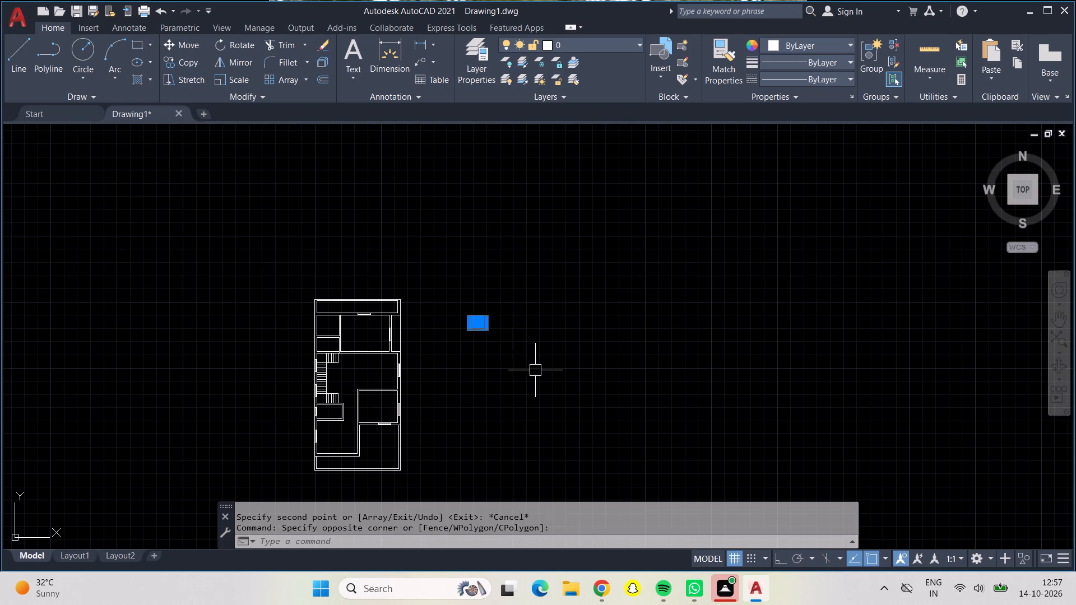
drag(535, 371, 525, 359)
click(186, 45)
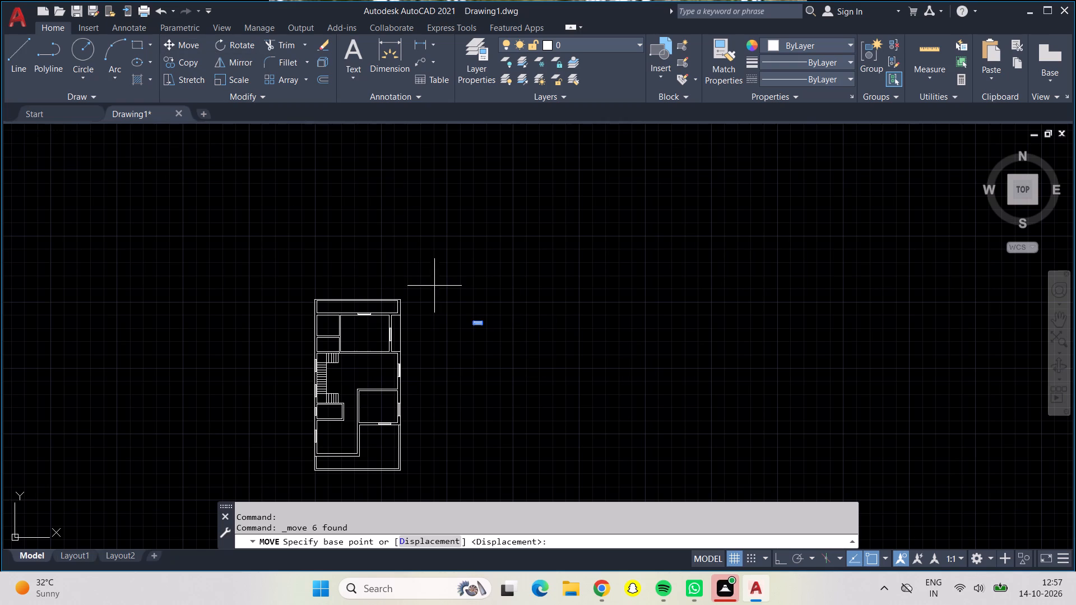
click(480, 323)
scroll(320, 315, up, 4)
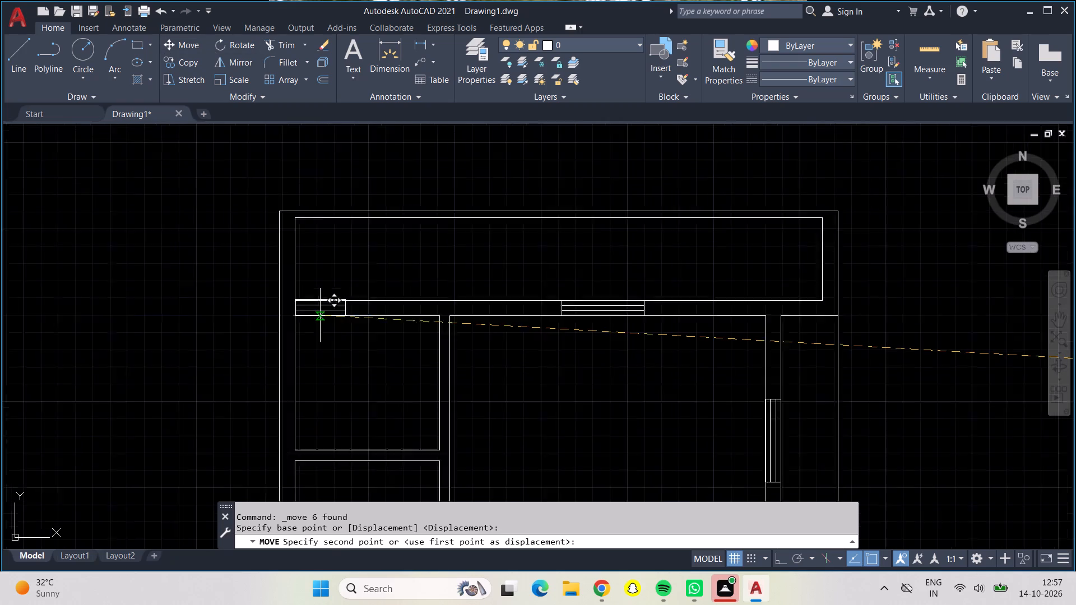
scroll(320, 315, up, 2)
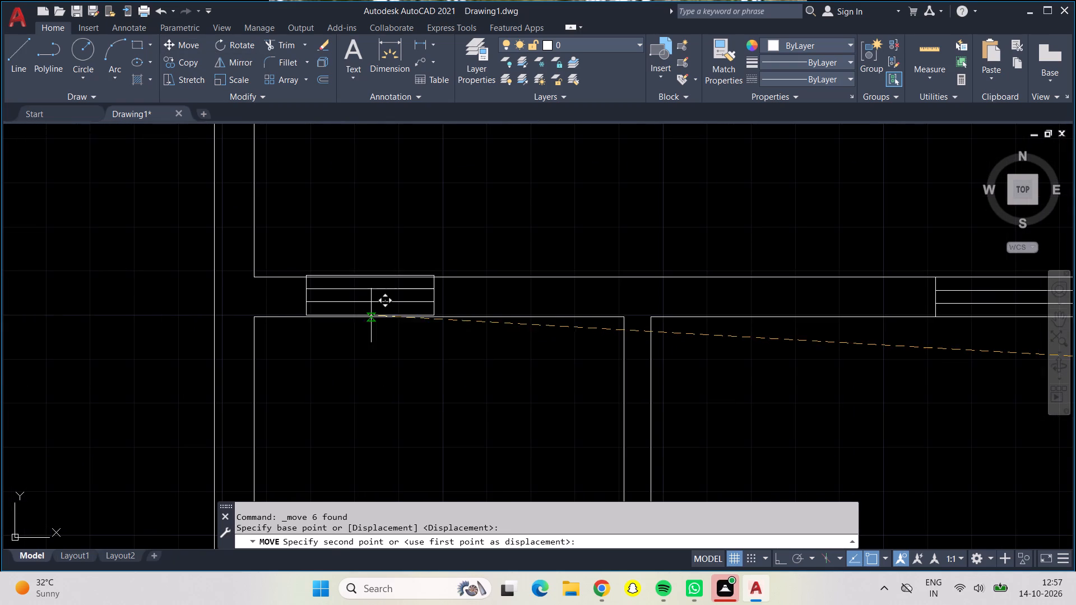
click(359, 317)
scroll(355, 328, down, 2)
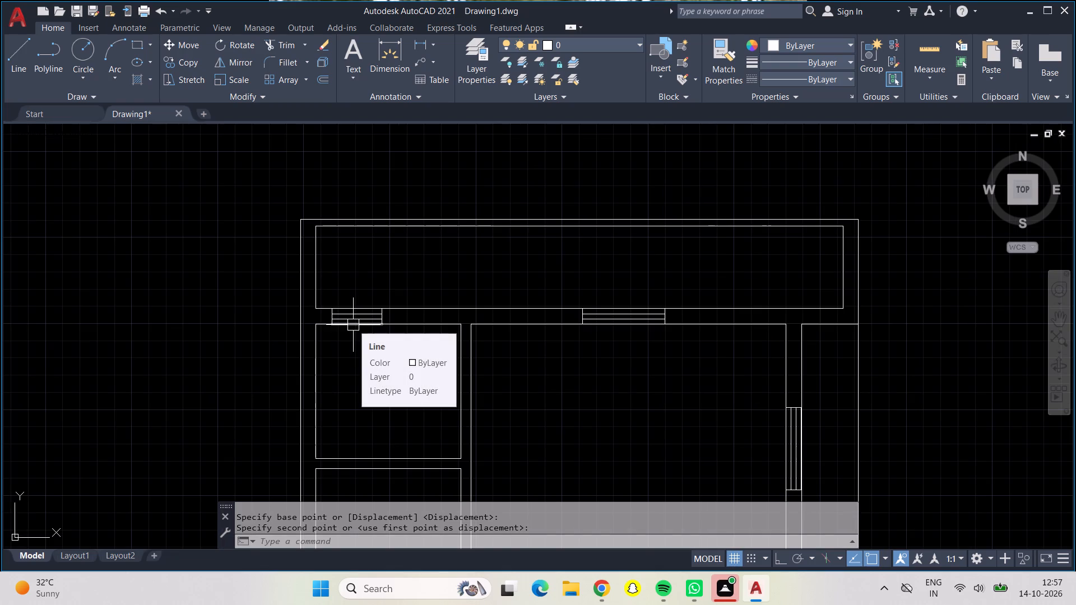
key(Escape)
Copy the window from the large northern room's north wall into the south wall of the southwest room.
scroll(368, 382, down, 3)
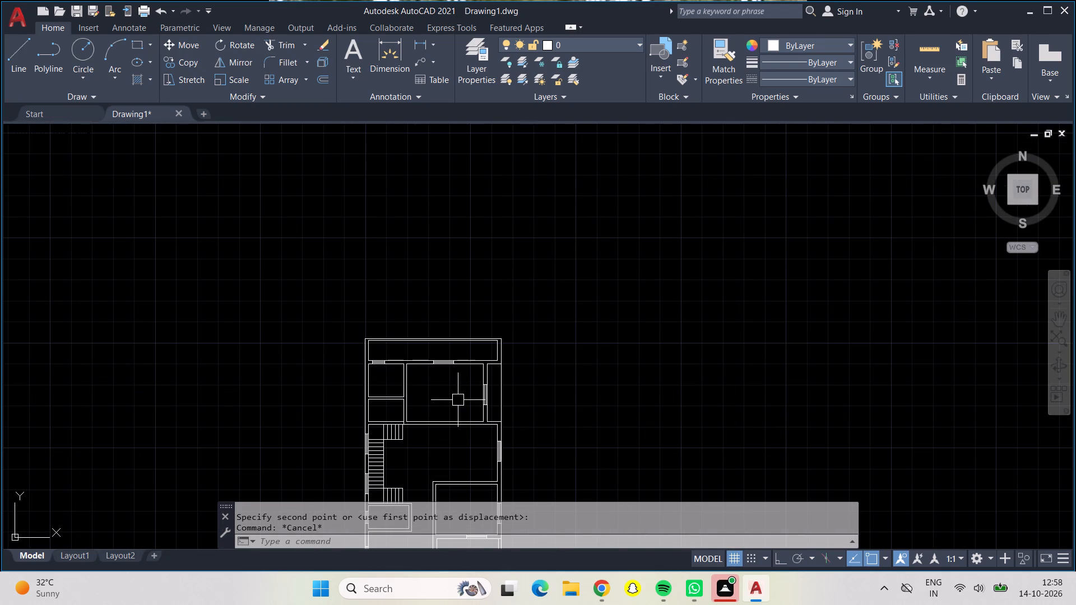
middle_drag(458, 400, 447, 265)
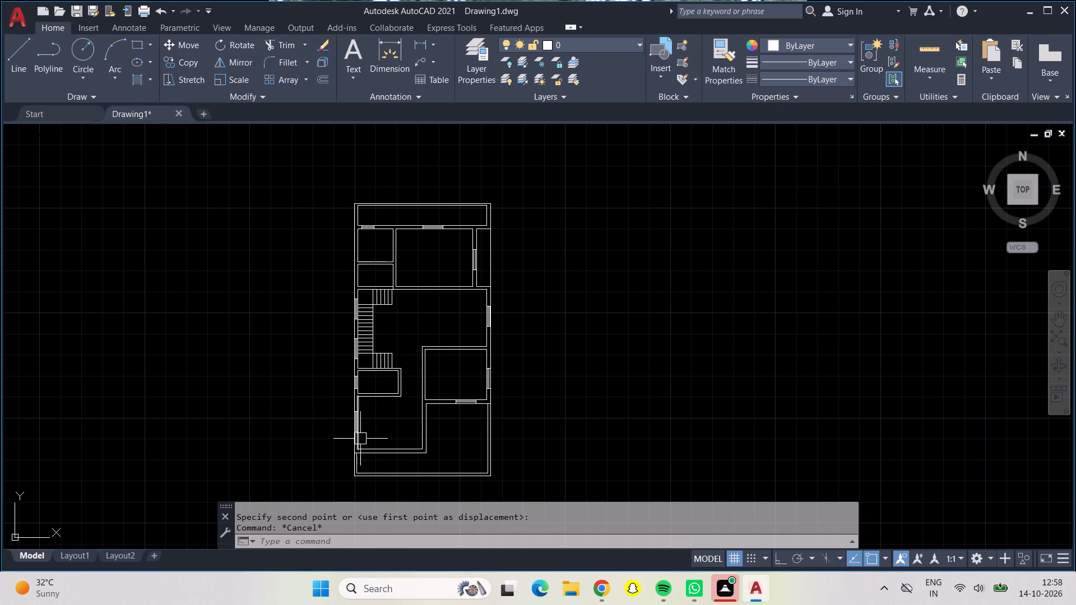
middle_drag(398, 427, 428, 345)
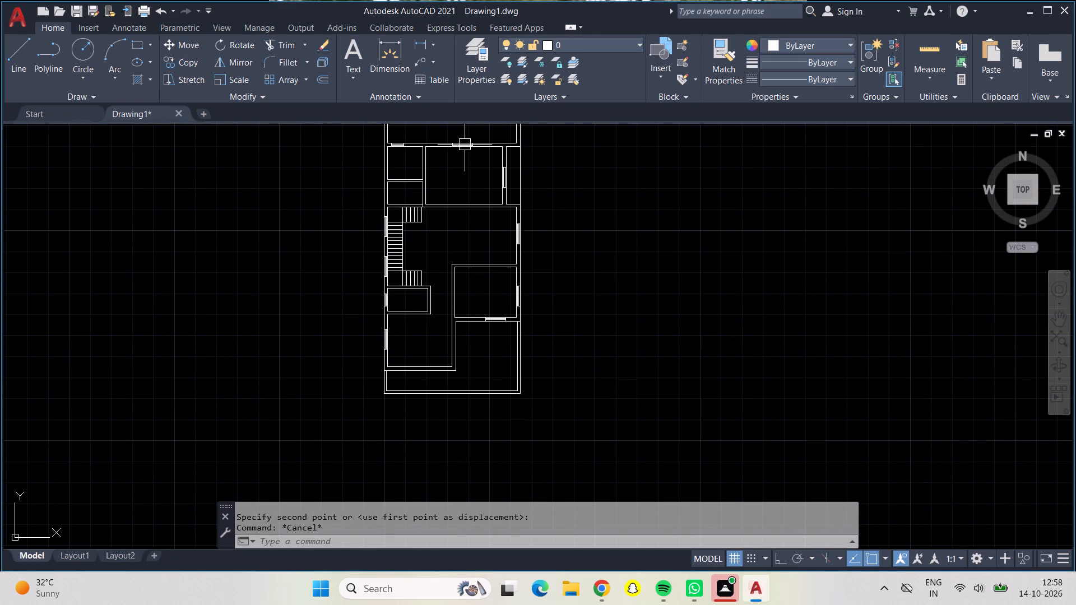
scroll(459, 139, up, 5)
click(363, 152)
click(662, 303)
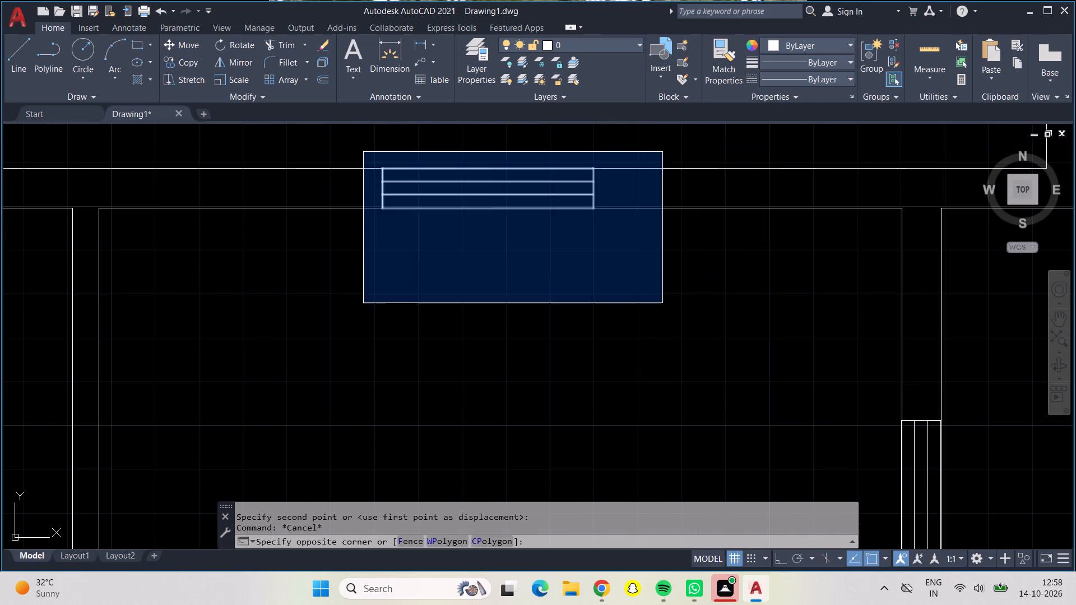
click(189, 59)
drag(538, 201, 521, 220)
scroll(397, 361, down, 3)
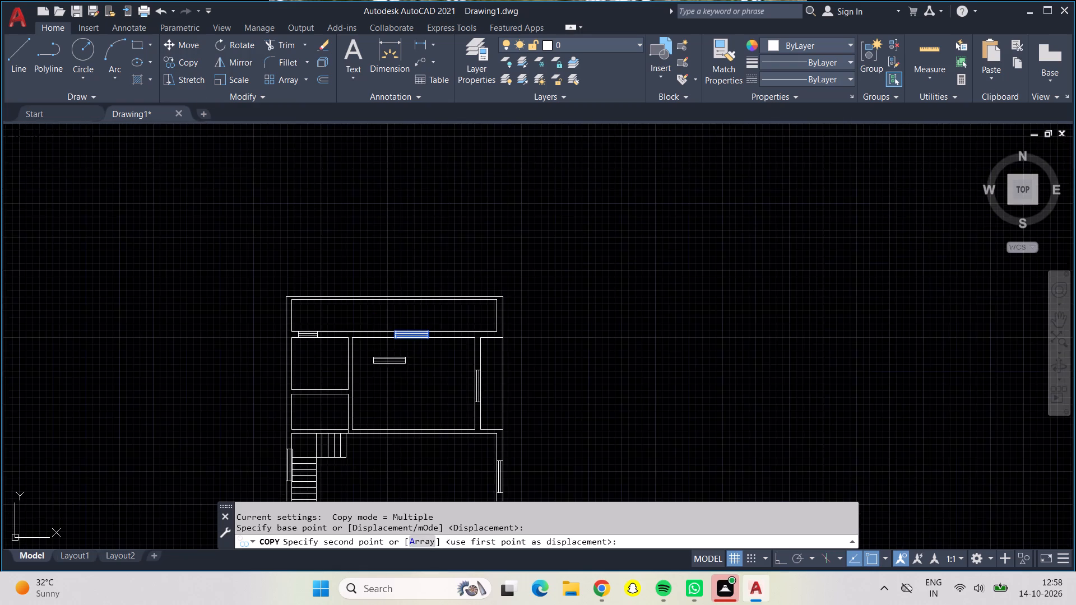
scroll(397, 361, down, 2)
middle_drag(375, 467, 472, 231)
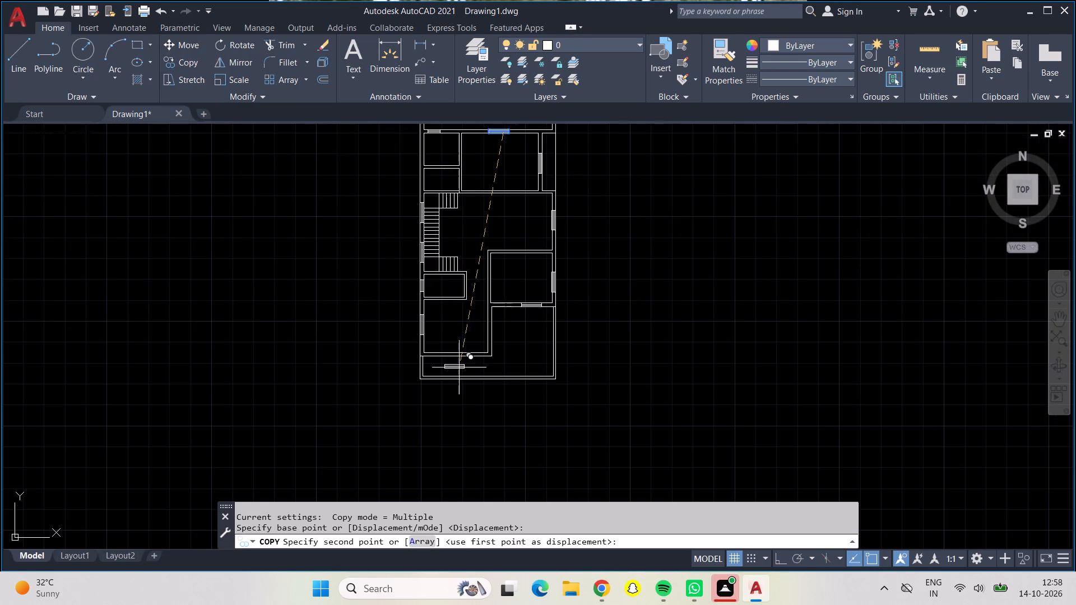
scroll(459, 367, up, 6)
scroll(447, 300, down, 2)
scroll(447, 260, up, 1)
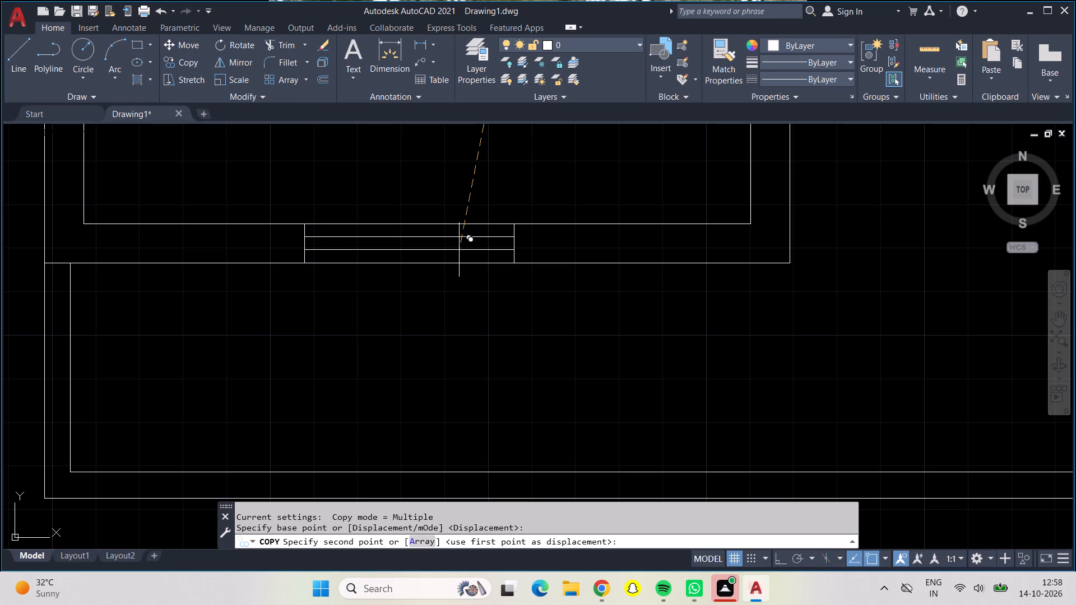
click(459, 250)
scroll(377, 330, down, 2)
key(Escape)
Examine the window placement in the walls from the south end of the plan up to the north end.
scroll(386, 360, down, 4)
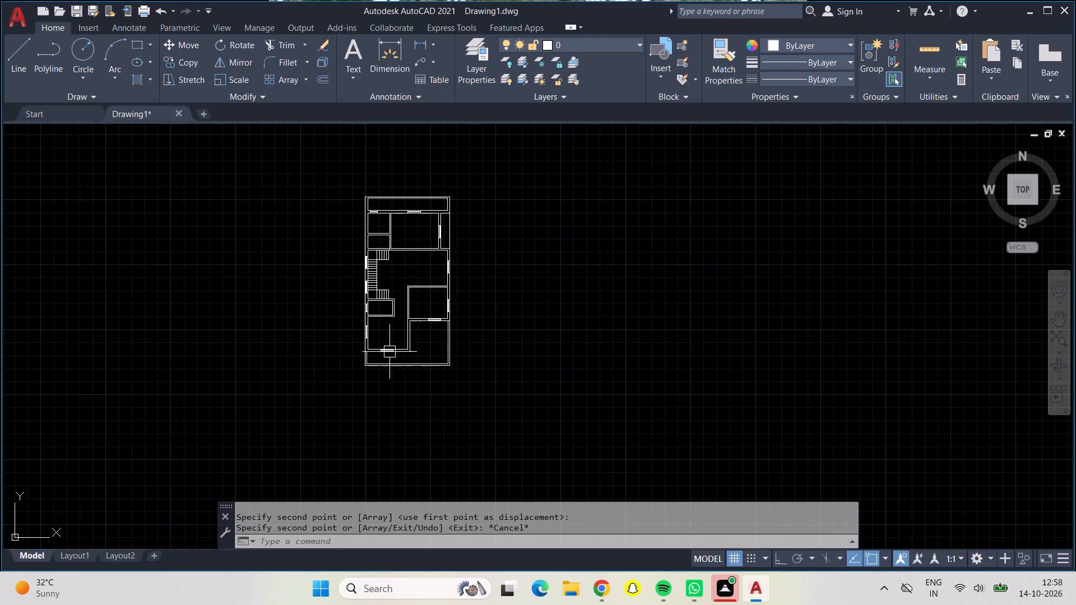
scroll(393, 331, up, 3)
middle_drag(393, 331, 393, 356)
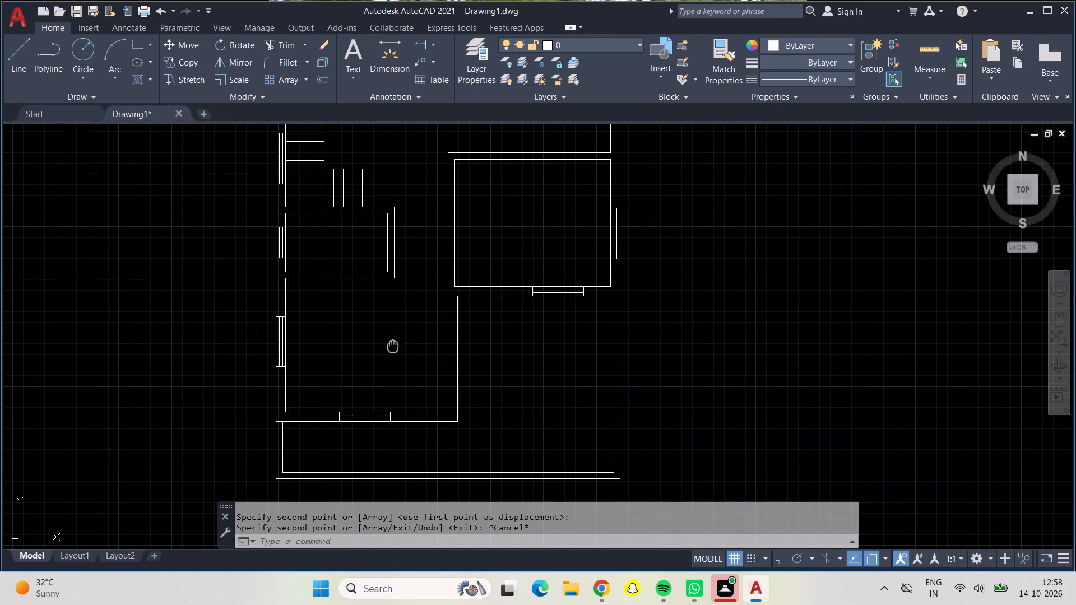
middle_drag(393, 356, 451, 320)
scroll(453, 320, down, 1)
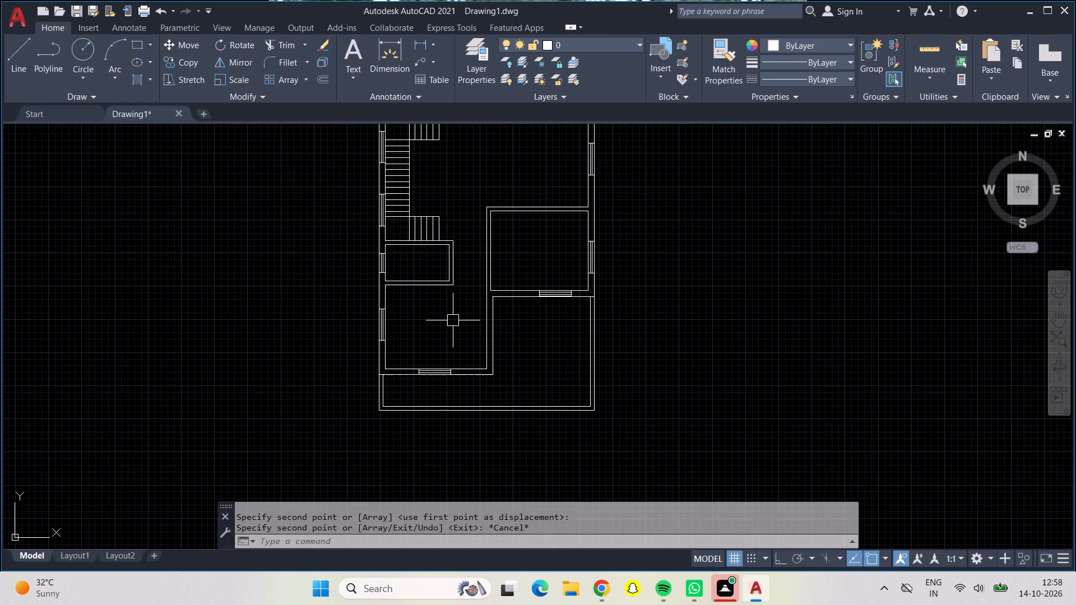
middle_drag(453, 320, 448, 438)
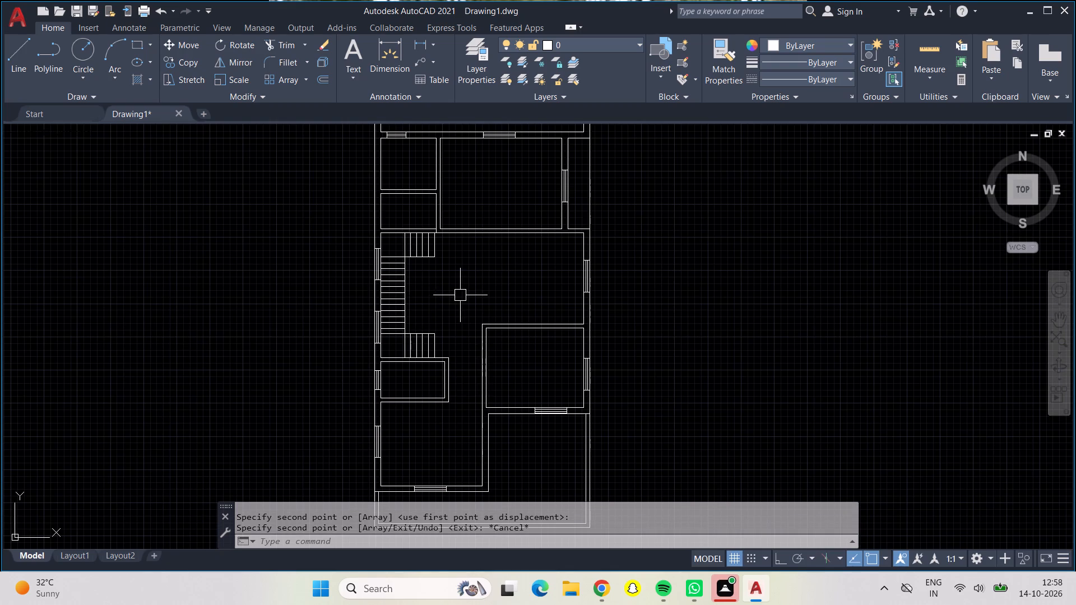
scroll(469, 286, up, 1)
middle_drag(469, 286, 470, 430)
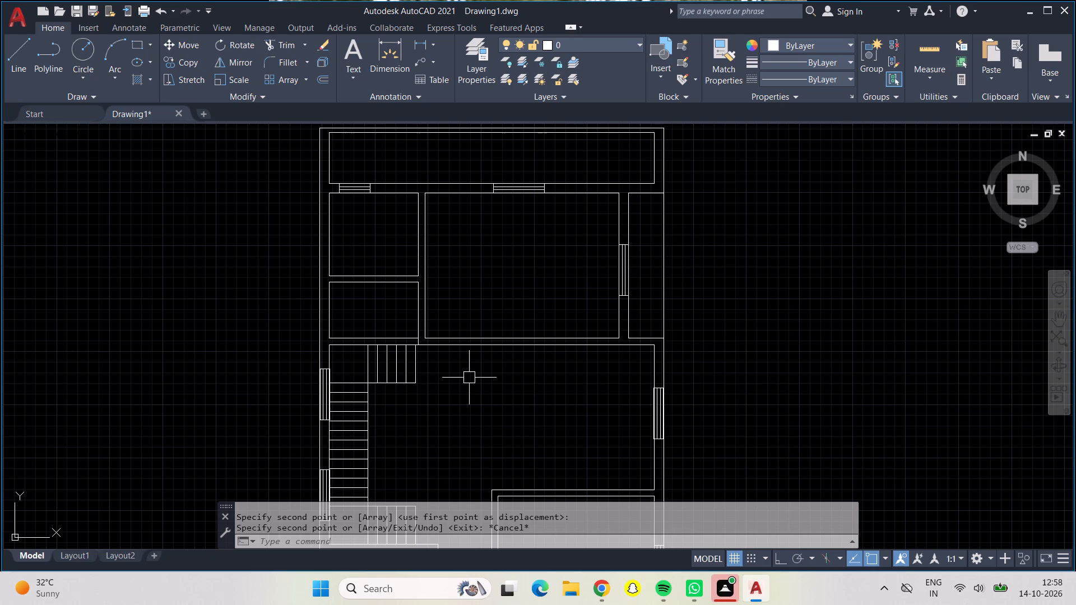
Move the window in the large northern room's north wall eastward along the wall by about half its length.
scroll(503, 167, up, 3)
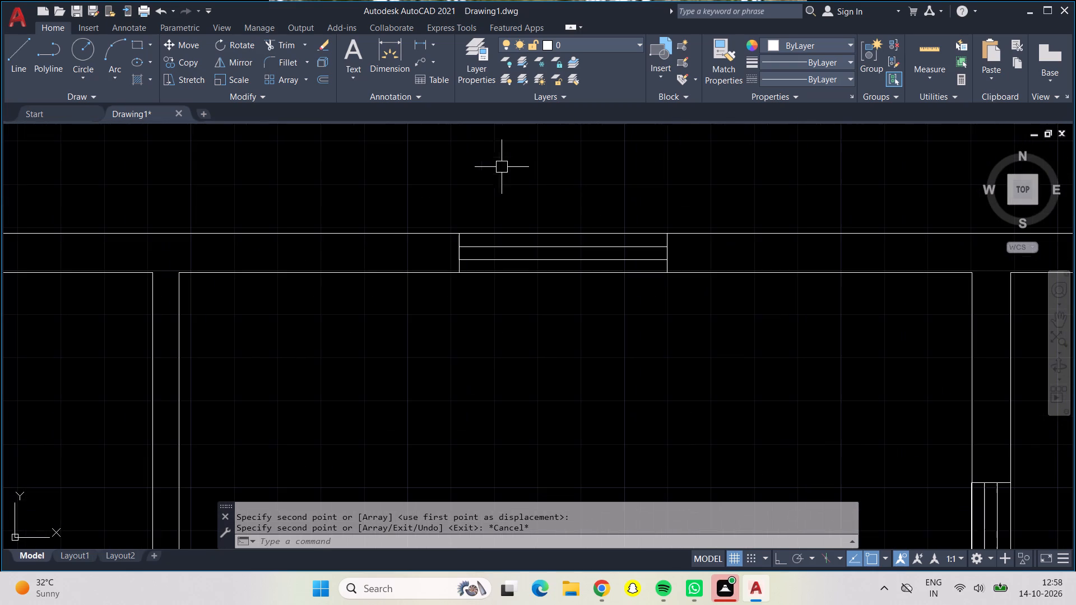
click(424, 192)
drag(745, 336, 727, 327)
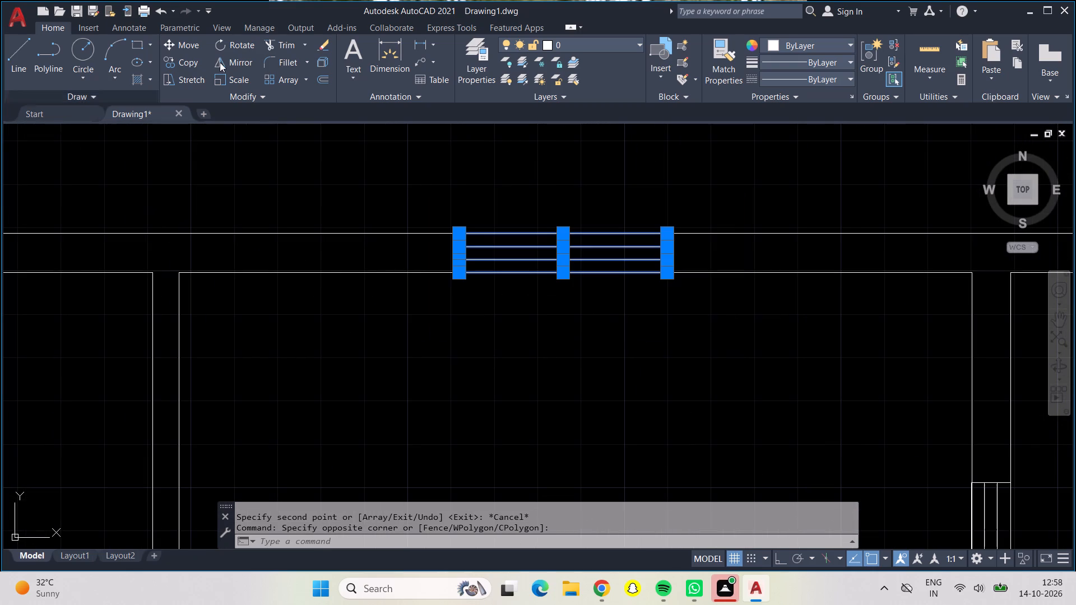
click(187, 45)
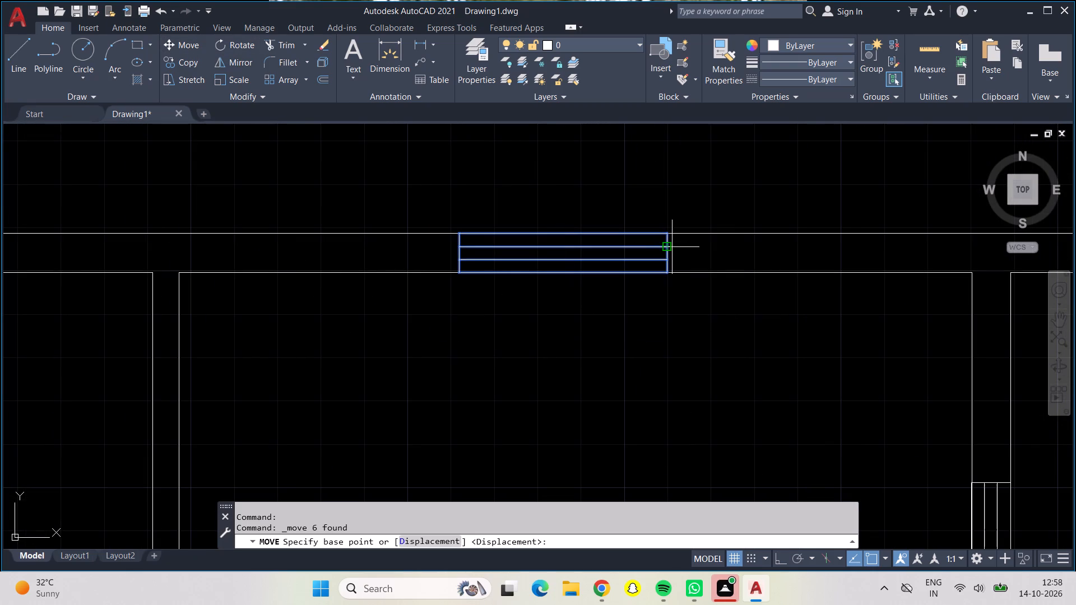
click(672, 247)
click(779, 250)
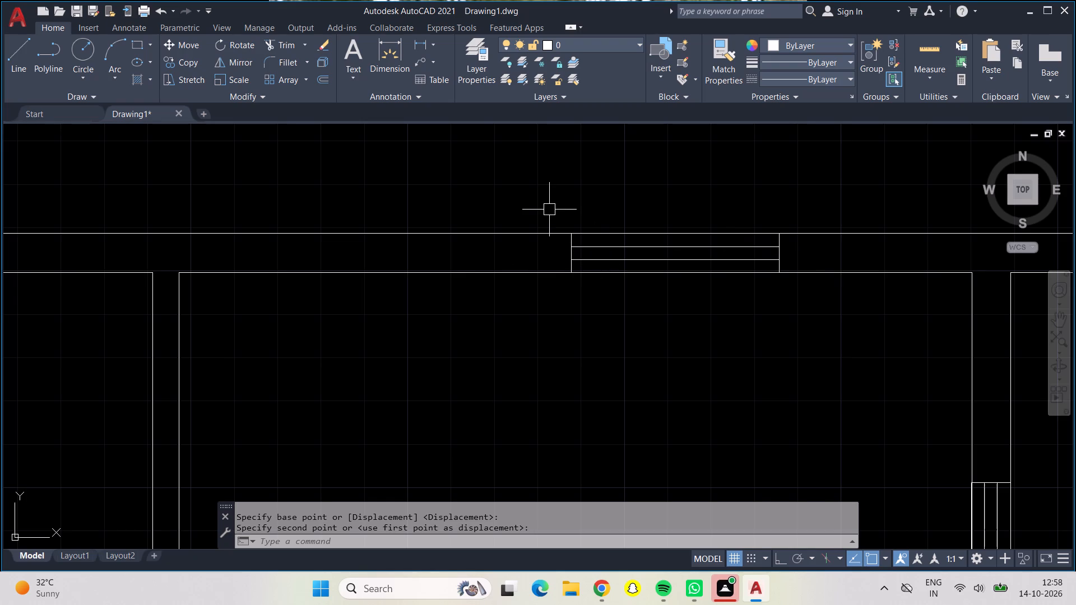
Examine the window placement in the walls from the plan's north end down to the southwest room and south end.
scroll(664, 320, down, 2)
middle_drag(570, 341, 755, 297)
scroll(646, 352, down, 1)
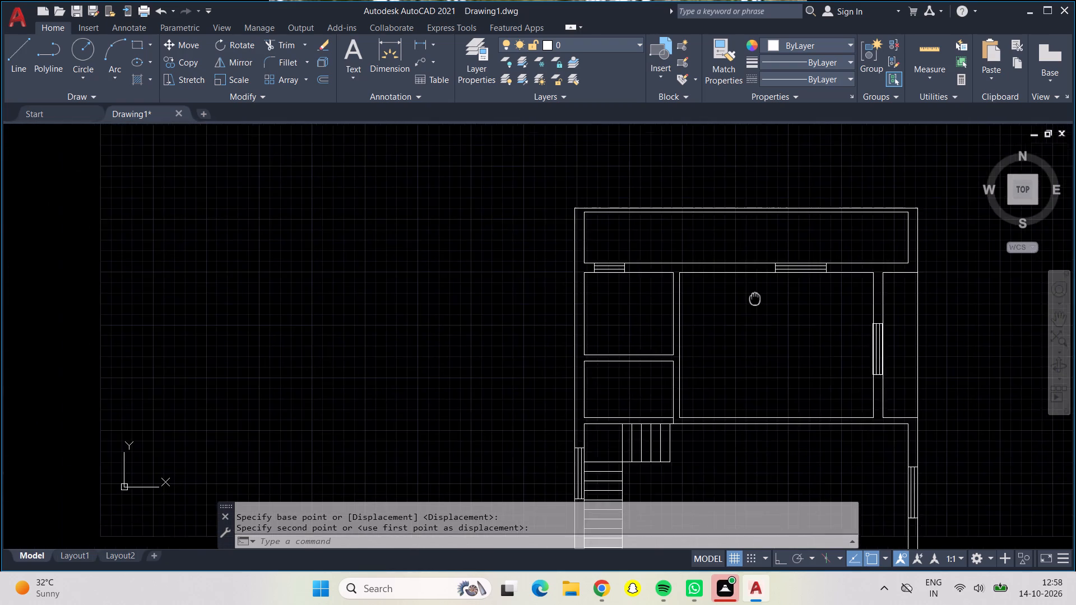
middle_drag(755, 297, 740, 264)
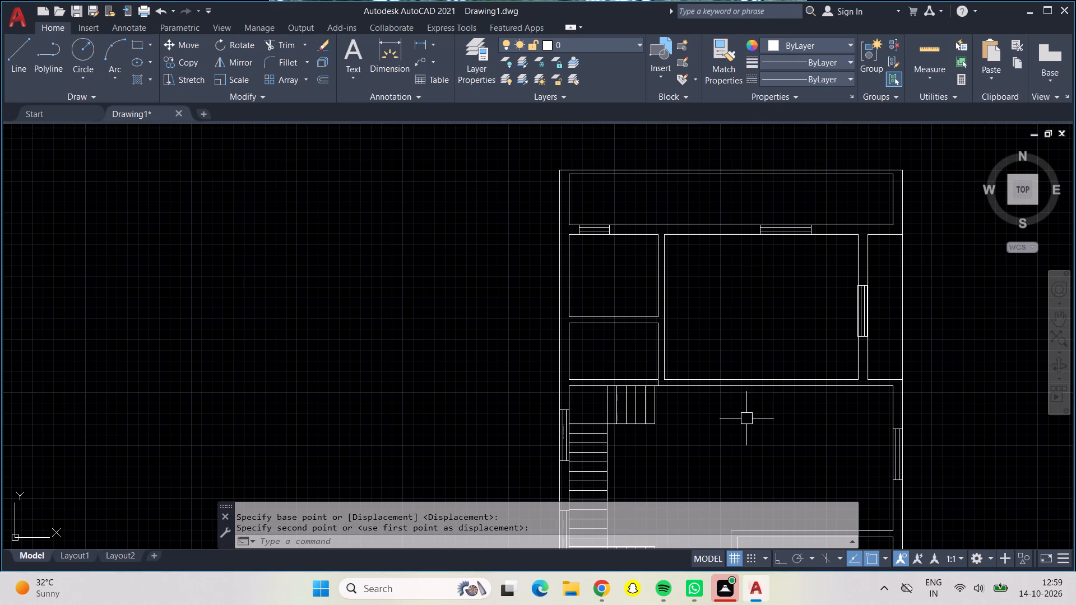
middle_drag(746, 418, 759, 323)
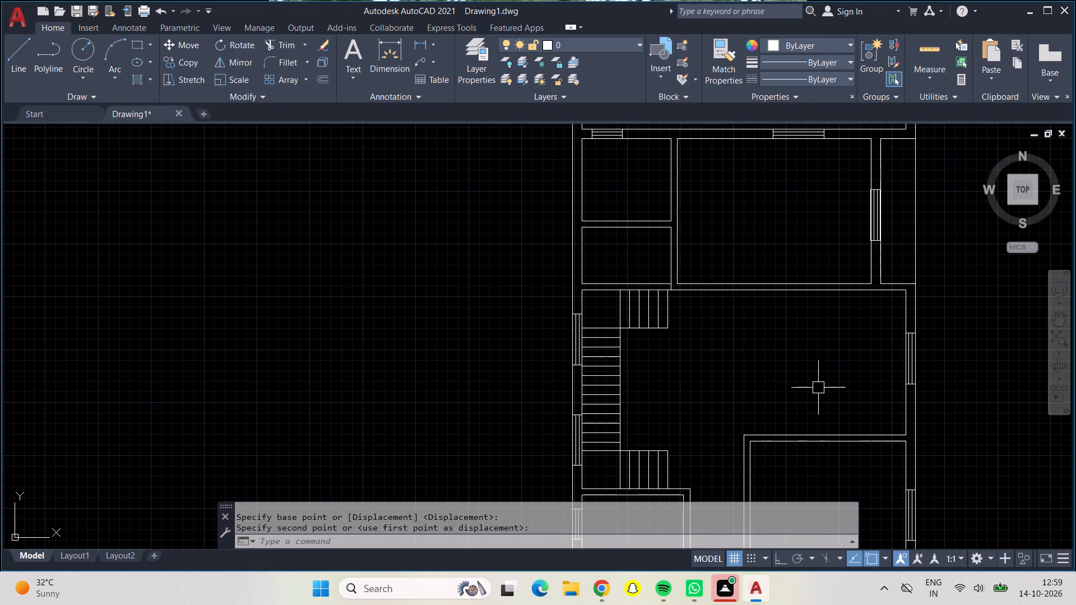
middle_drag(815, 387, 802, 286)
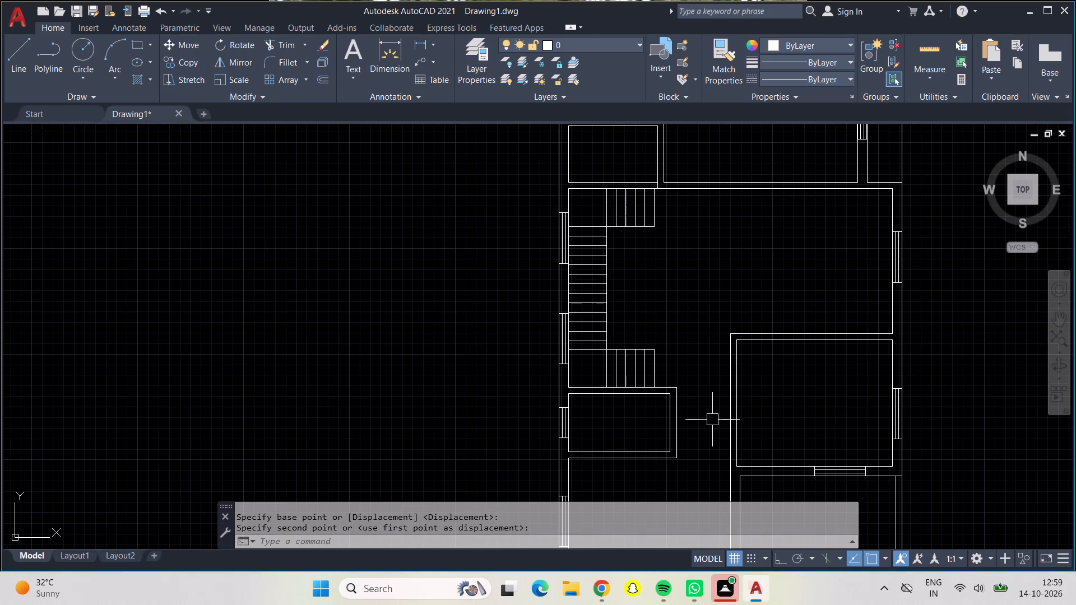
middle_drag(711, 421, 722, 357)
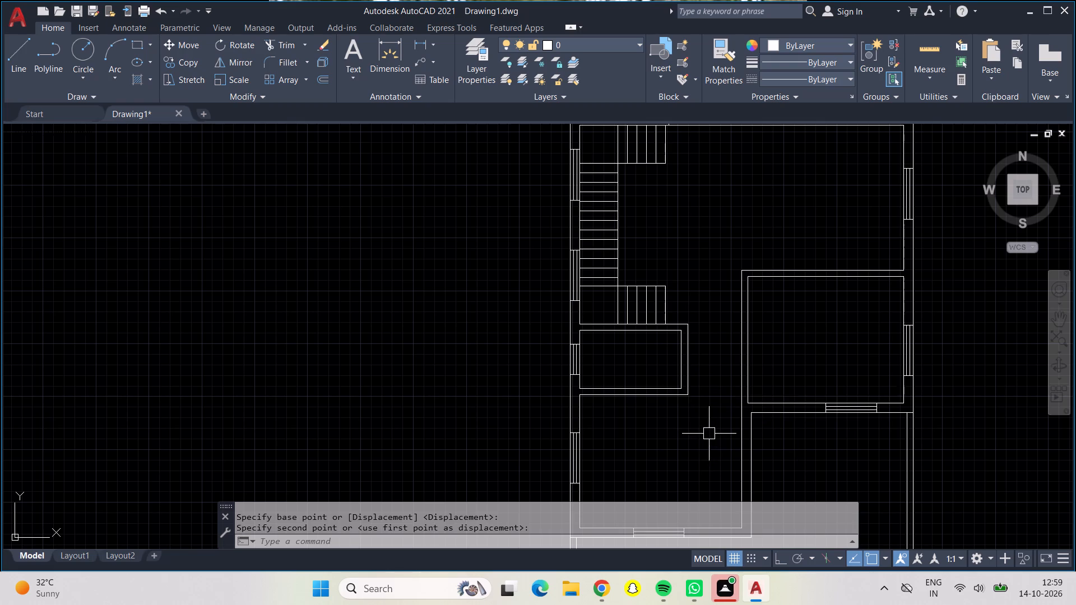
middle_drag(709, 434, 774, 230)
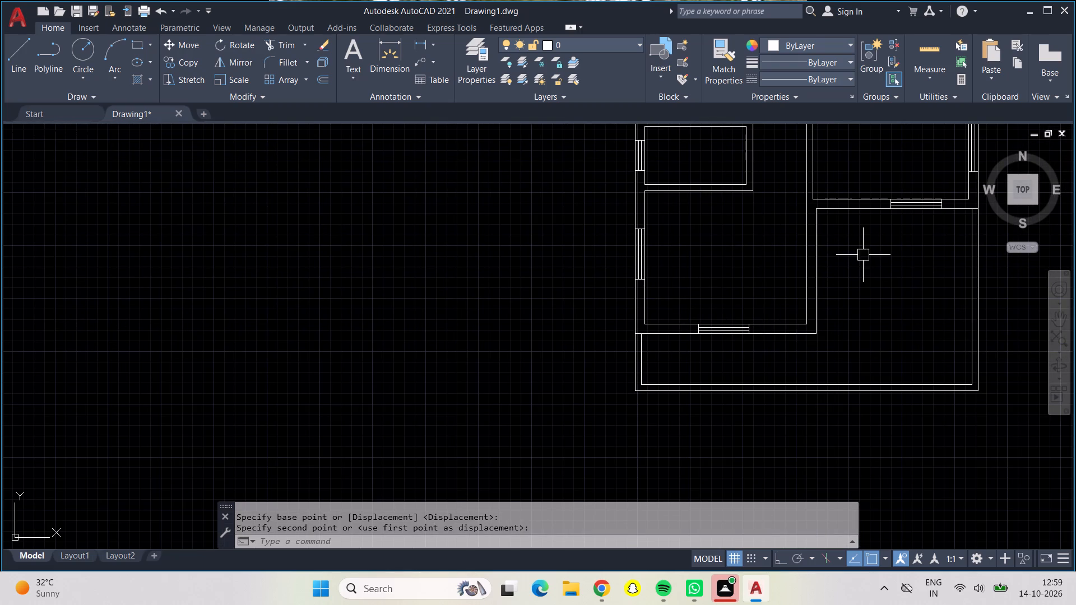
scroll(806, 255, up, 2)
scroll(806, 255, down, 1)
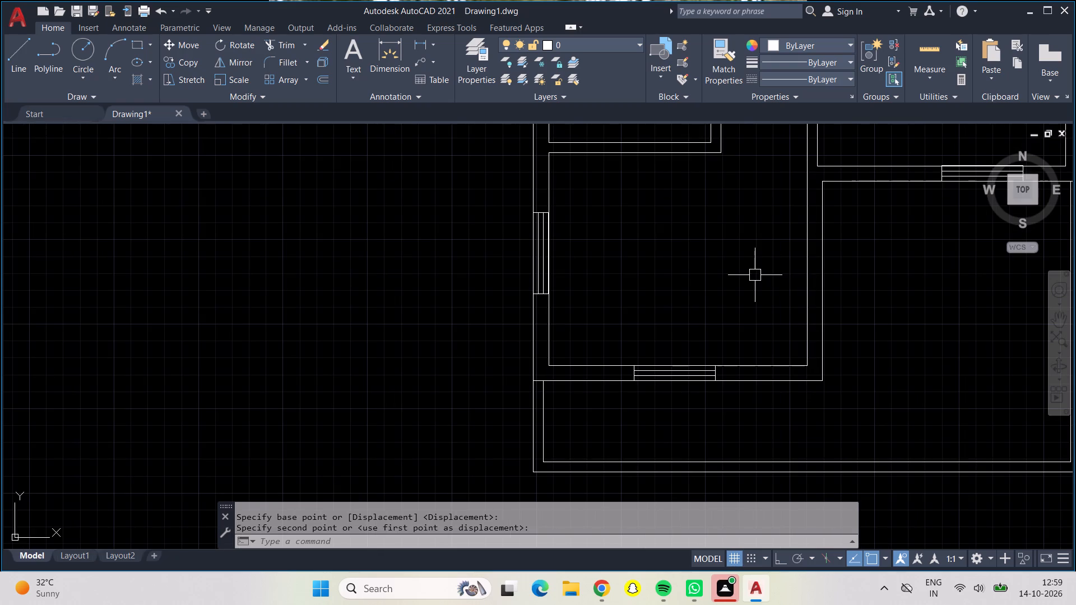
middle_drag(753, 274, 761, 337)
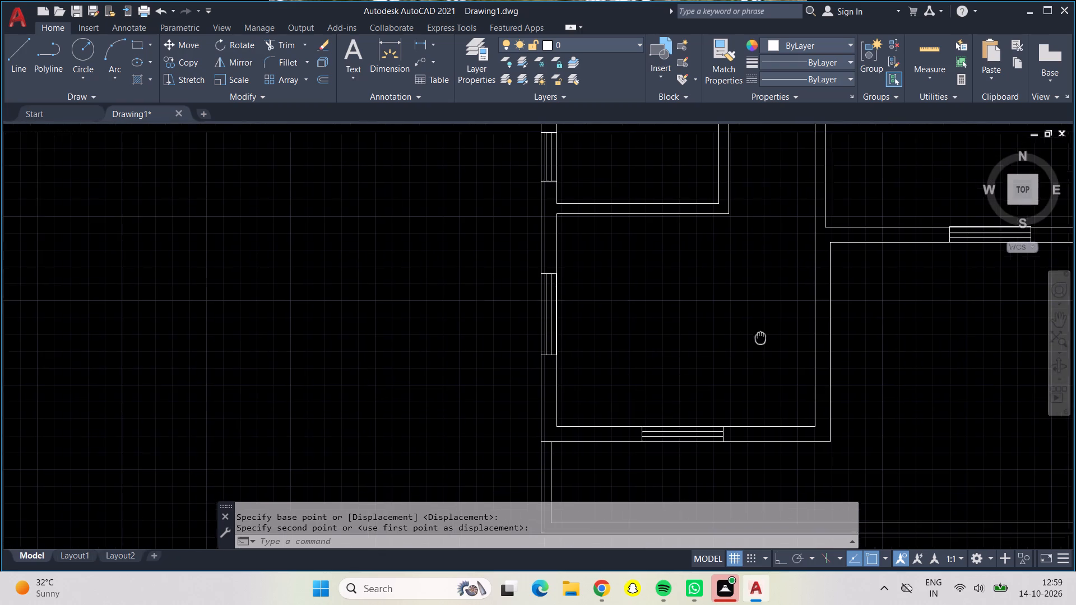
middle_drag(761, 337, 763, 338)
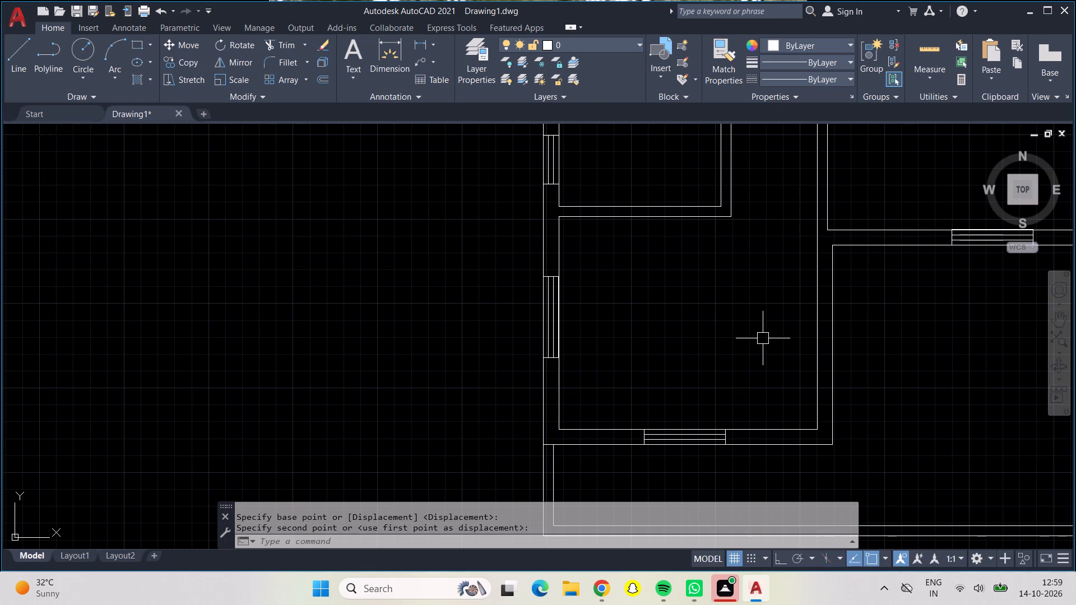
scroll(763, 338, down, 1)
middle_drag(763, 338, 755, 351)
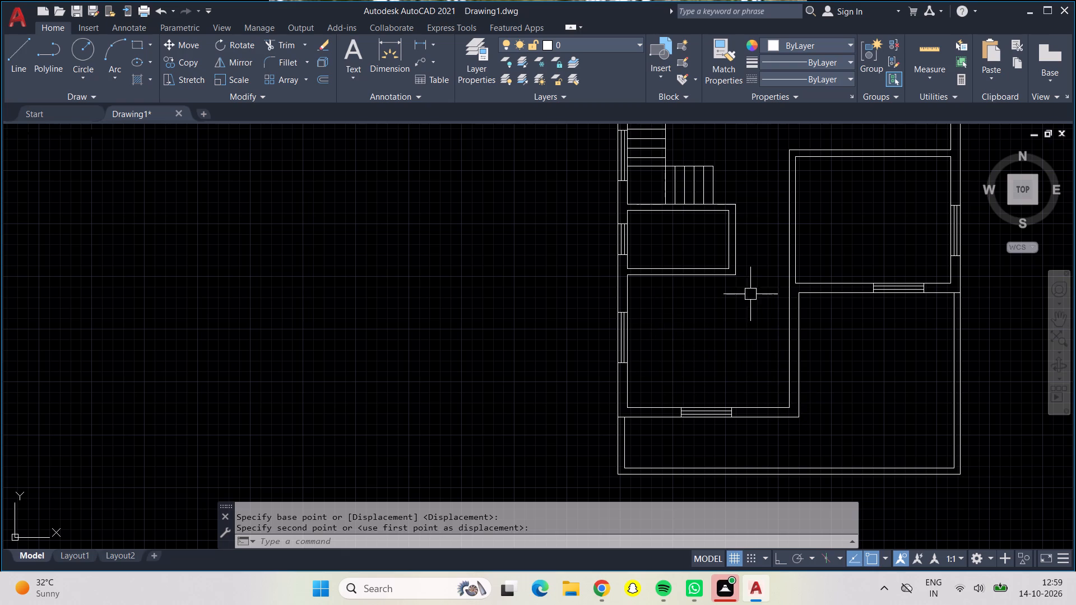
Examine the walls and windows again from the small west room and enclosed east room up to the north end, and back south.
scroll(744, 276, up, 3)
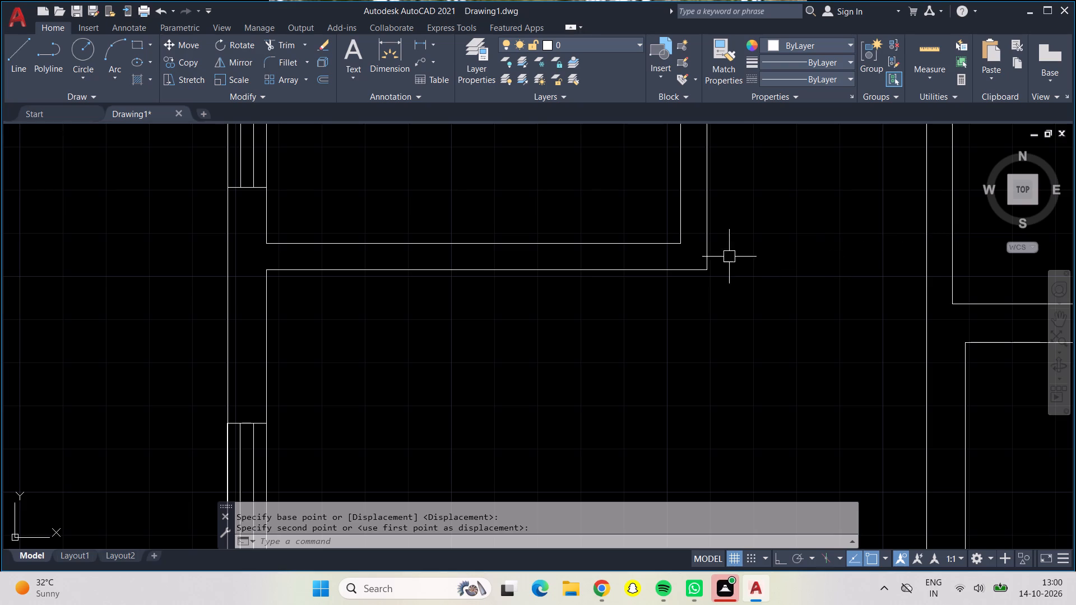
scroll(734, 268, down, 2)
middle_drag(746, 296, 712, 299)
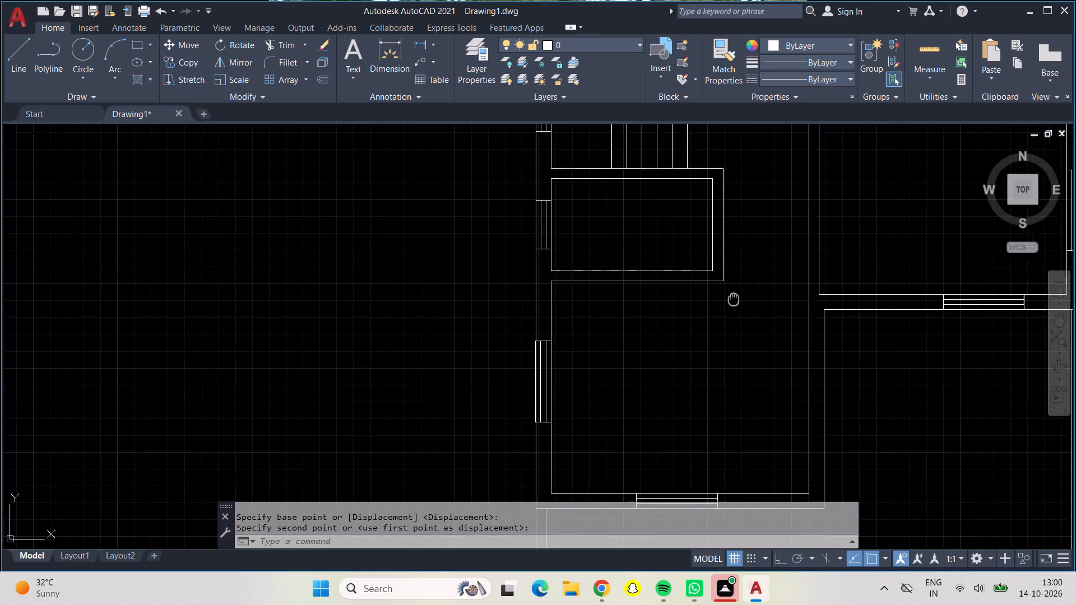
middle_drag(712, 299, 601, 271)
middle_drag(777, 162, 733, 367)
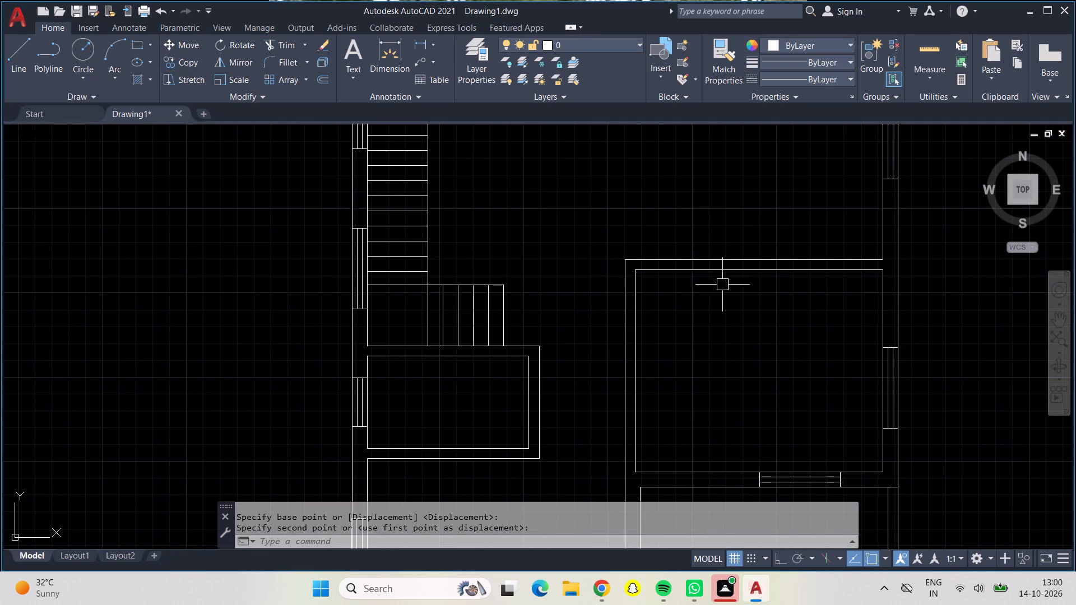
scroll(708, 211, down, 1)
middle_drag(672, 183, 614, 357)
middle_drag(636, 159, 685, 269)
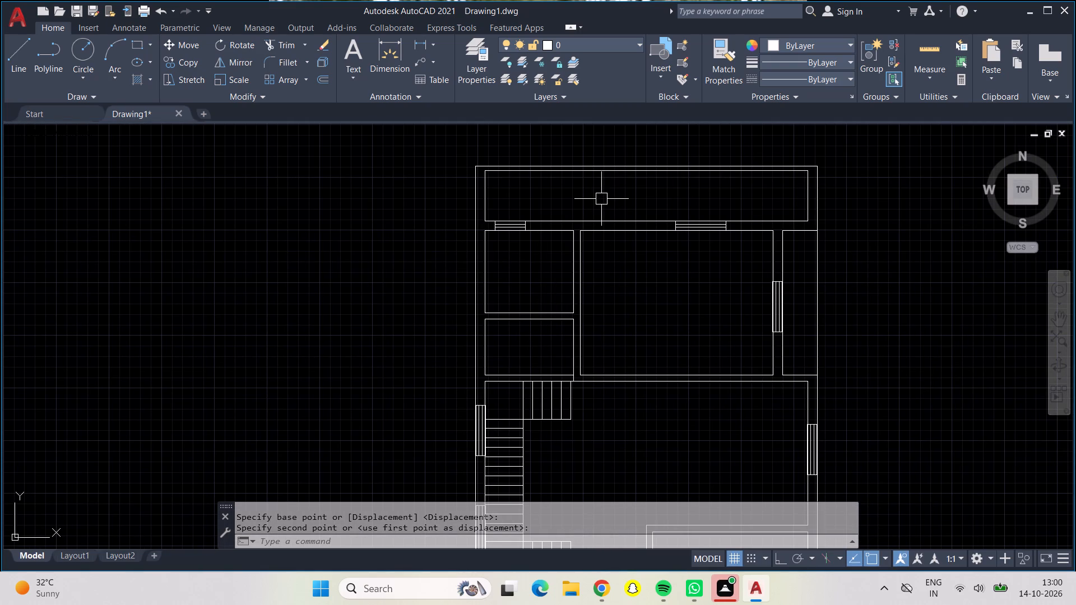
scroll(627, 332, down, 1)
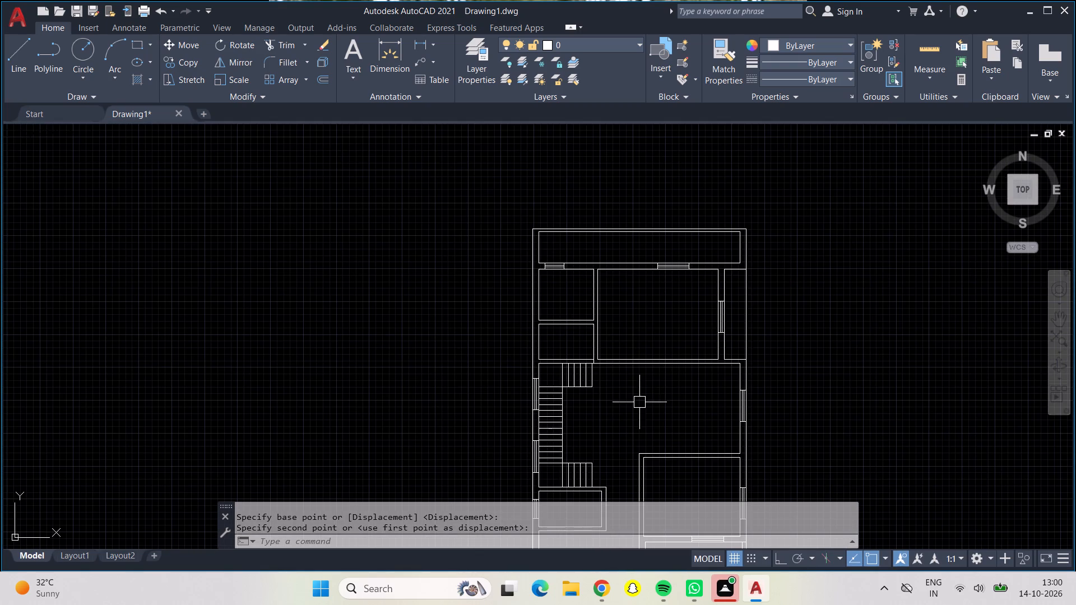
middle_drag(639, 404, 613, 206)
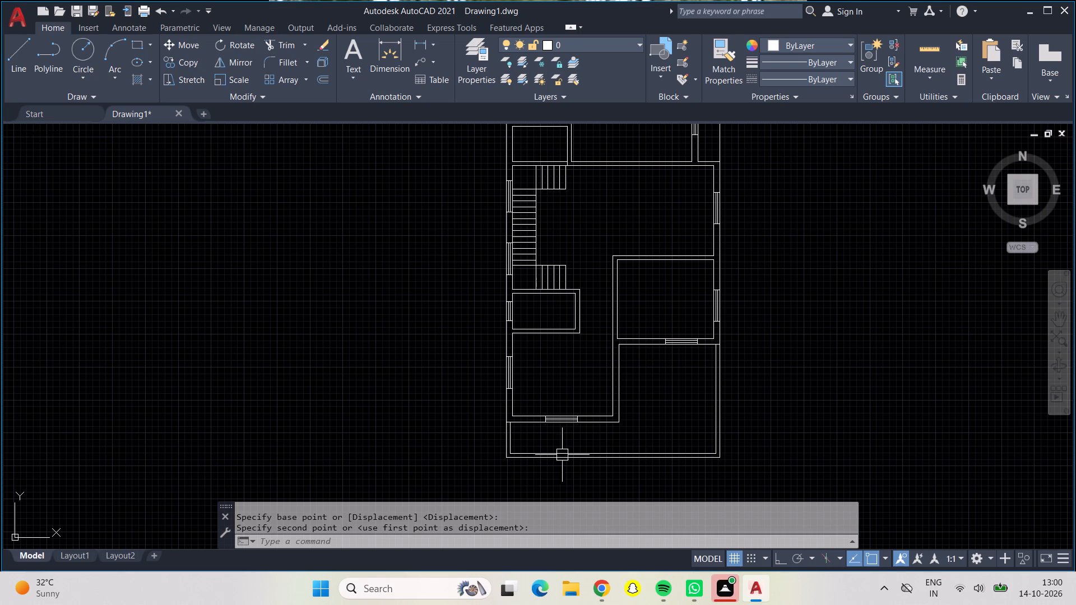
scroll(553, 437, up, 1)
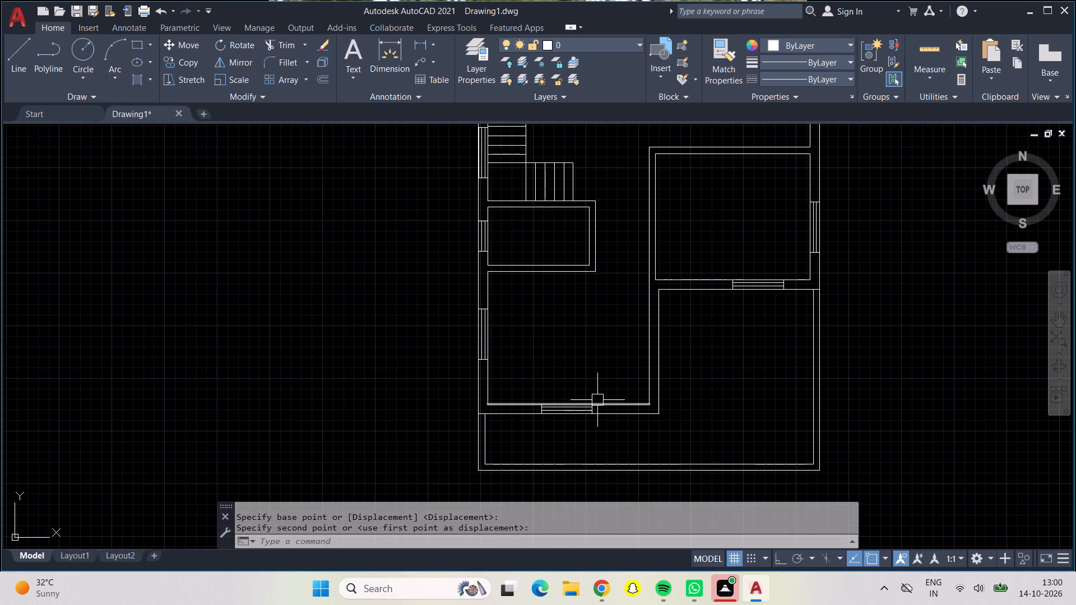
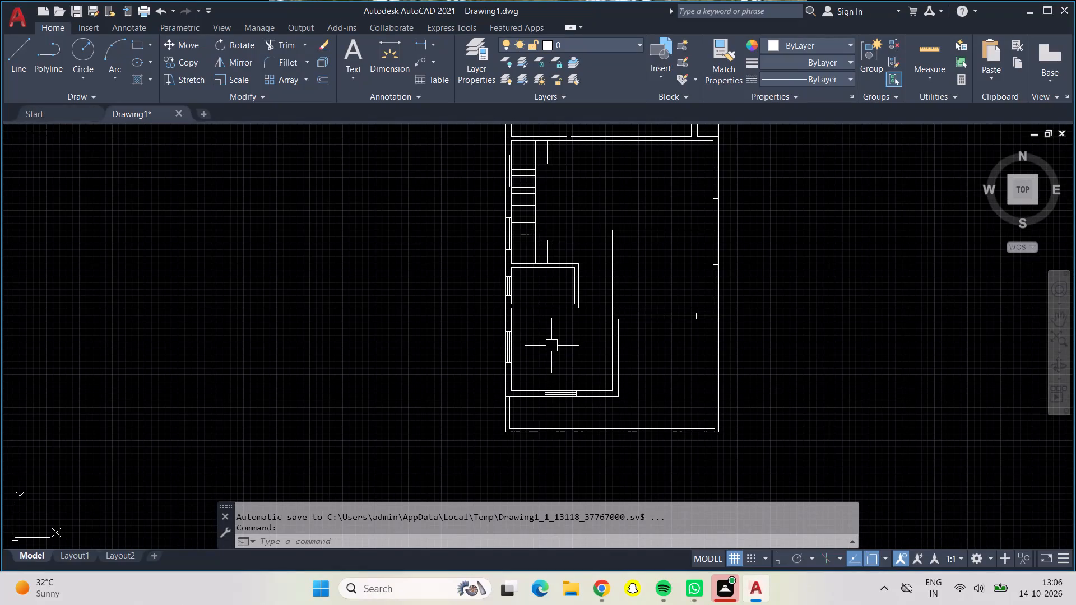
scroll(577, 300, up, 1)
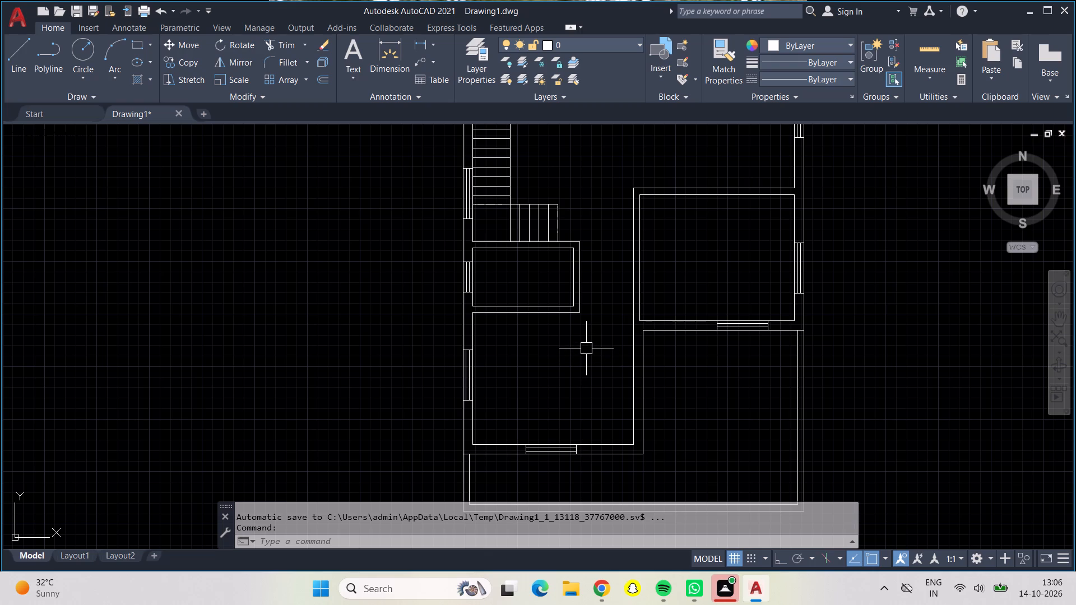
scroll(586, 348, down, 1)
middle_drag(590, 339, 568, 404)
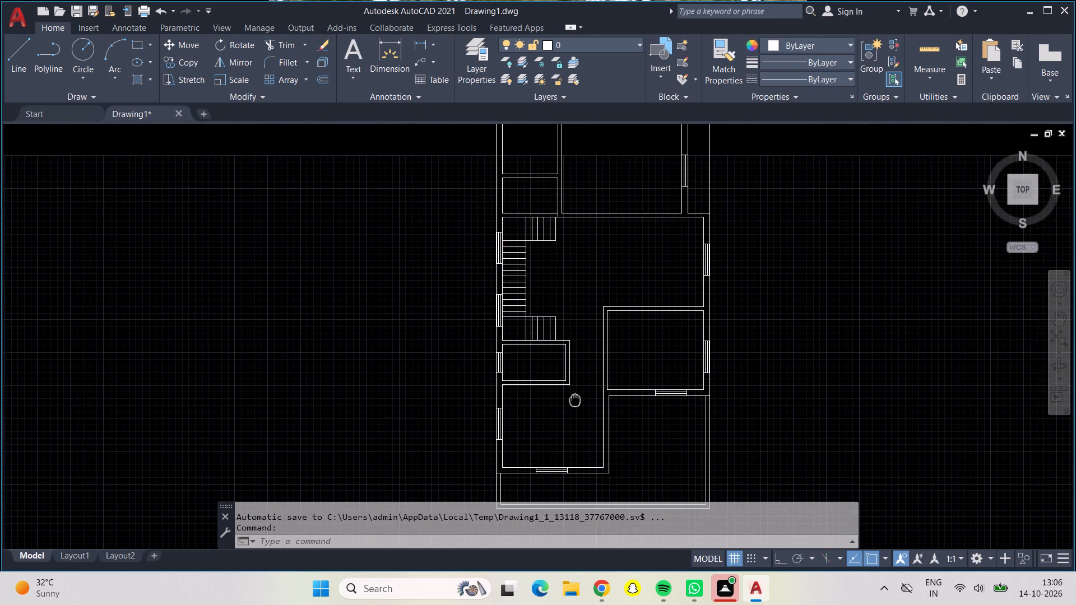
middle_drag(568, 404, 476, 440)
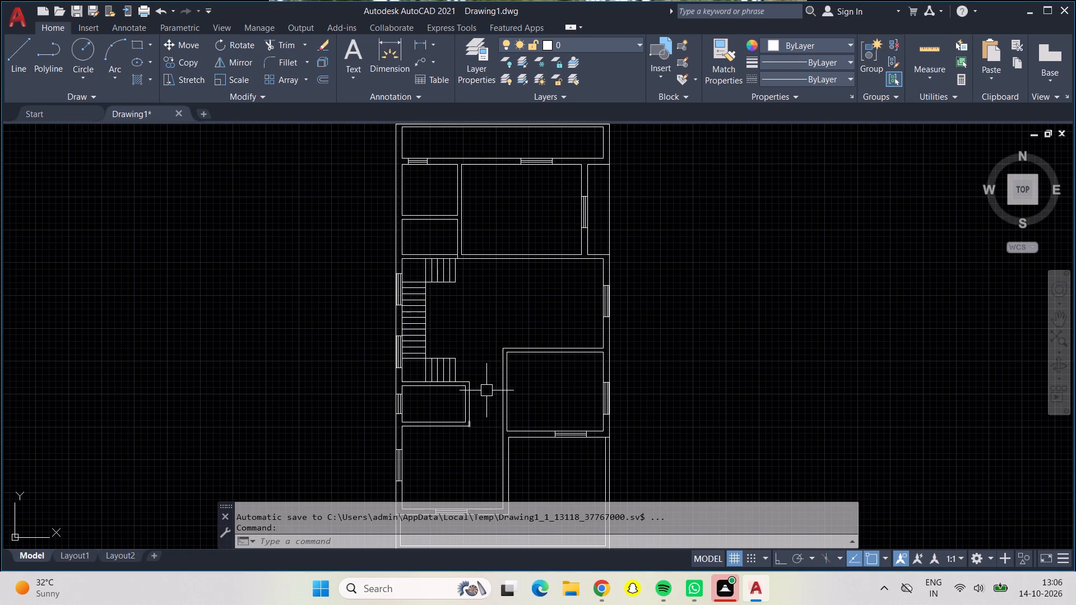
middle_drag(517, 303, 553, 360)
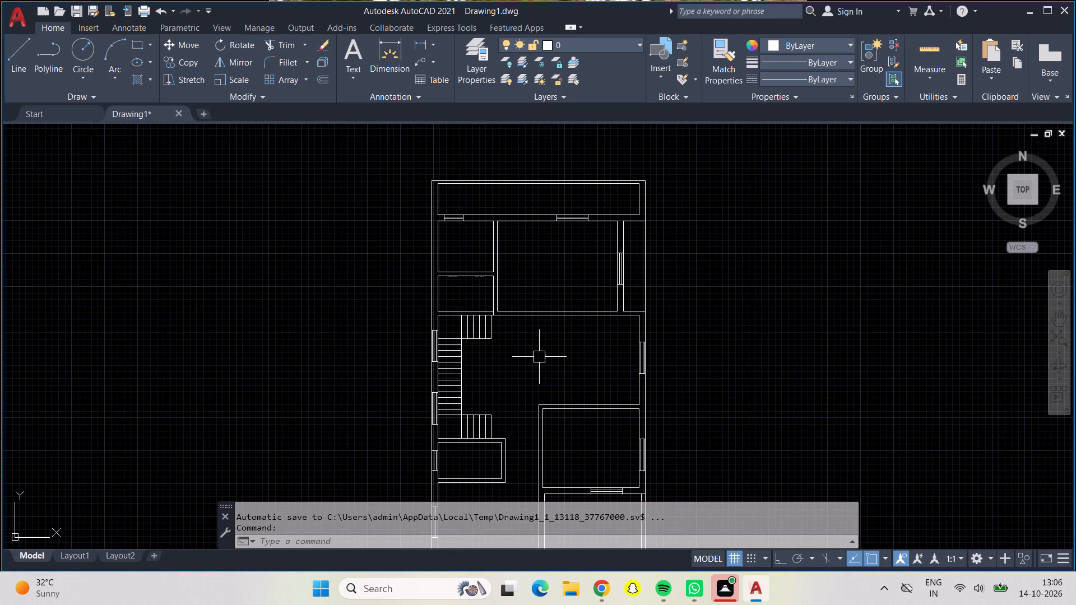
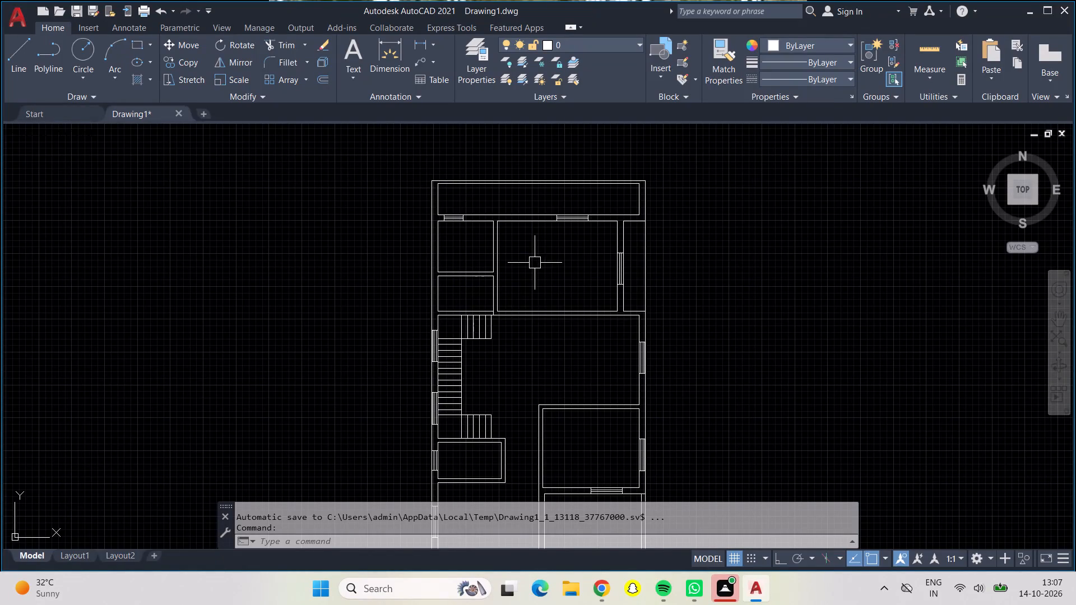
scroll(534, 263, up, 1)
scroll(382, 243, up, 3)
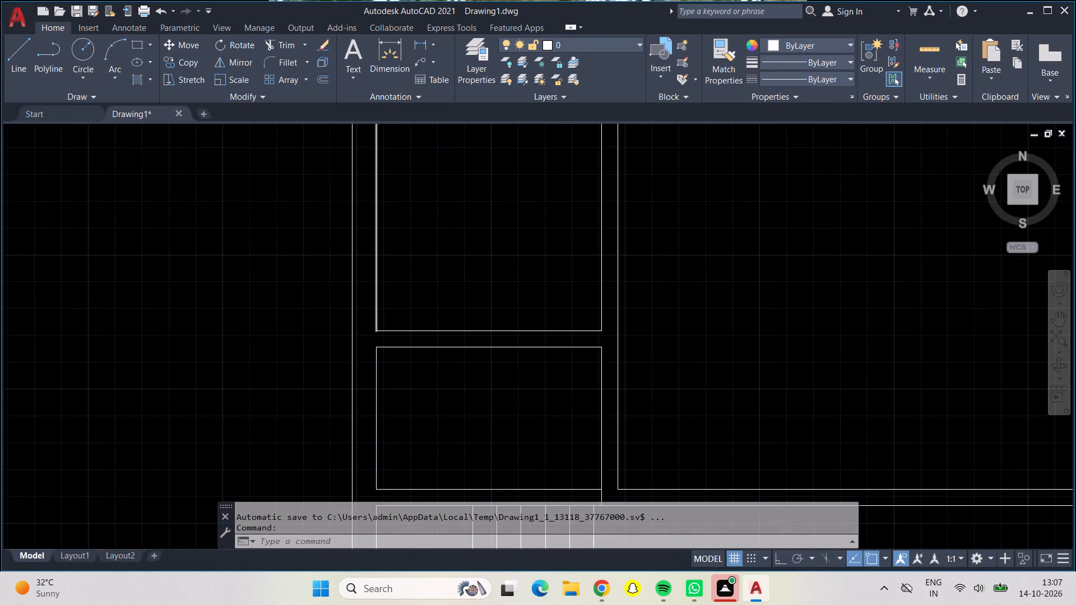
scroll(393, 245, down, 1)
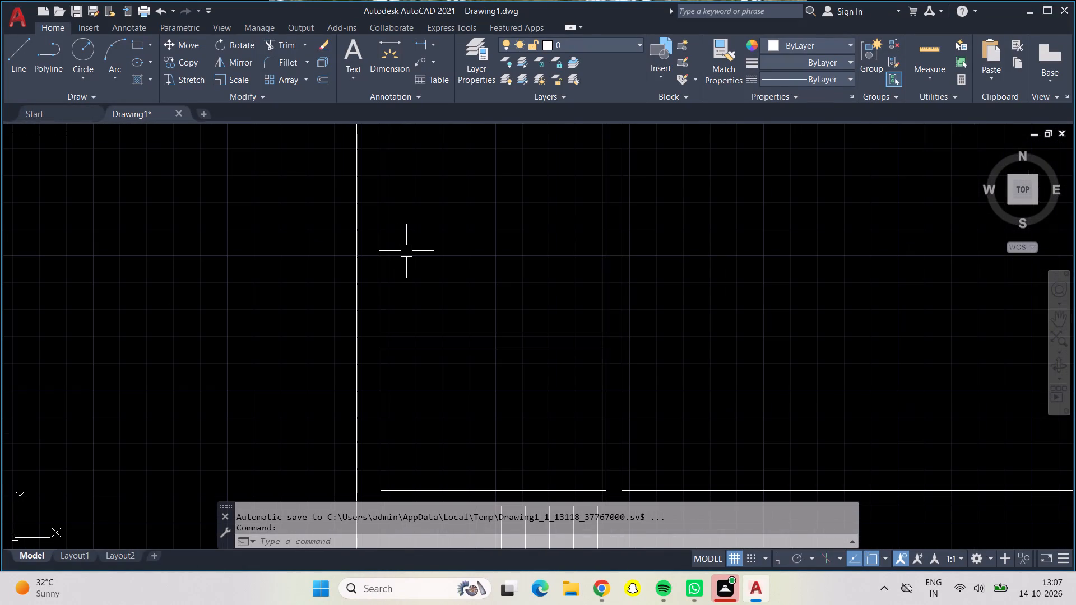
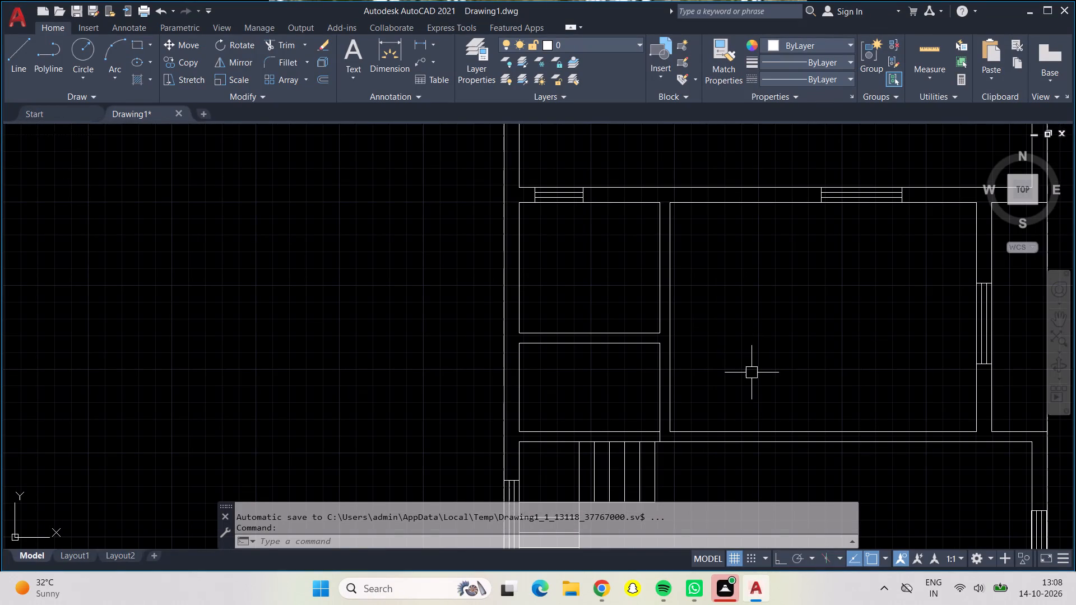
With ortho on, draw a 2' deep outline along the large upper room's west wall, from the small rooms' partition up to the north wall.
scroll(744, 395, down, 1)
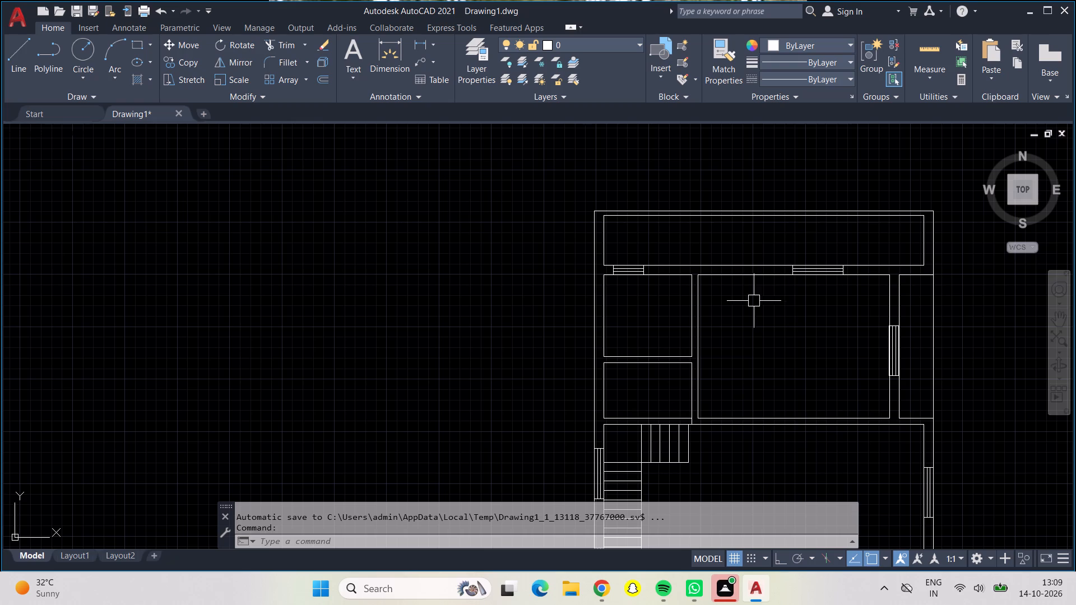
scroll(696, 325, up, 2)
middle_drag(759, 335, 670, 330)
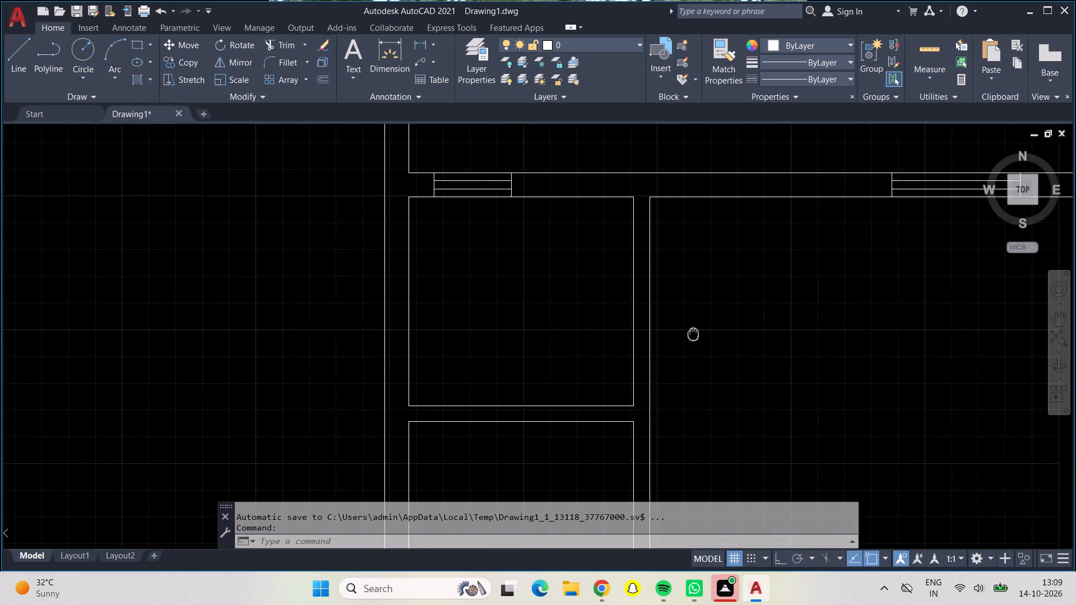
middle_drag(670, 330, 604, 321)
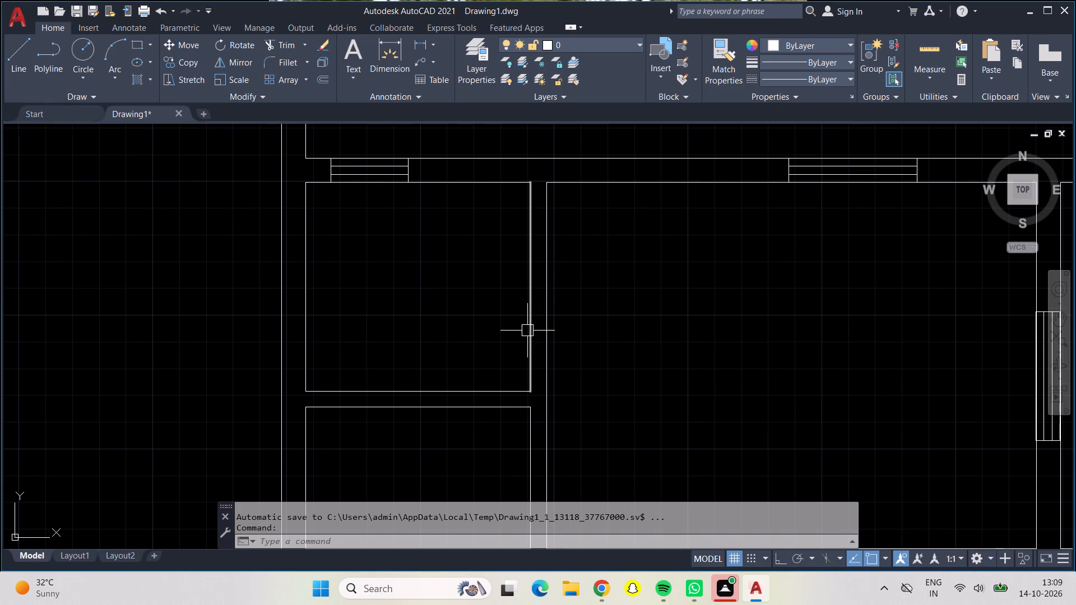
click(25, 74)
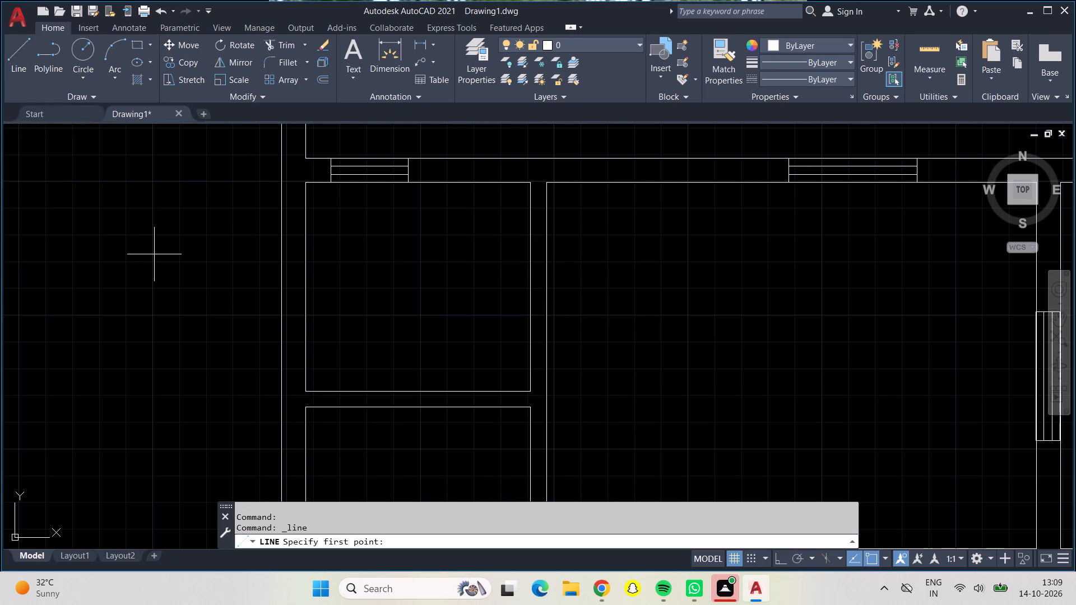
click(532, 409)
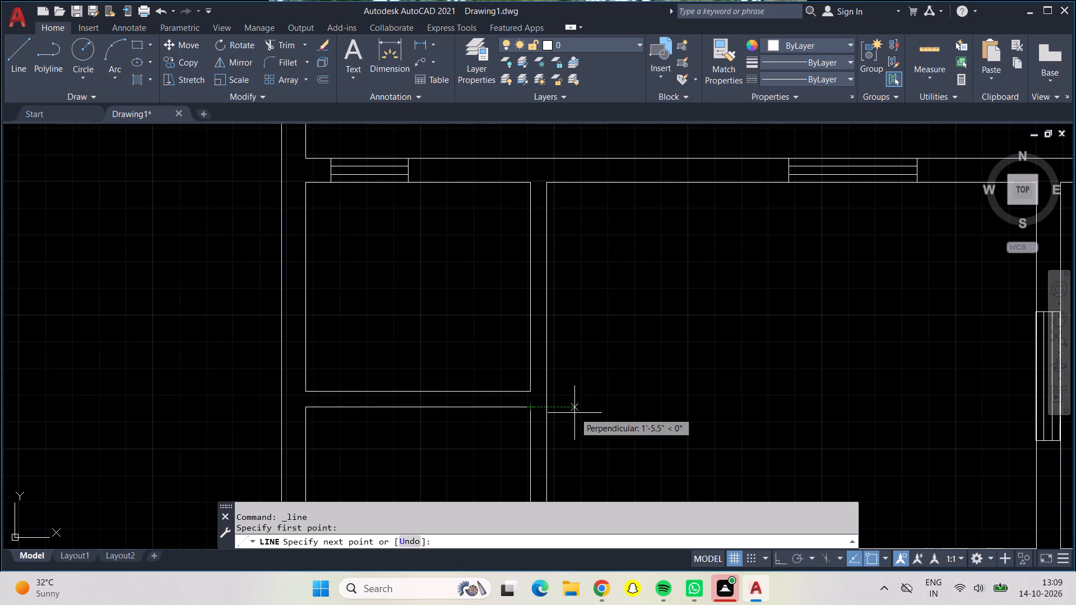
click(546, 403)
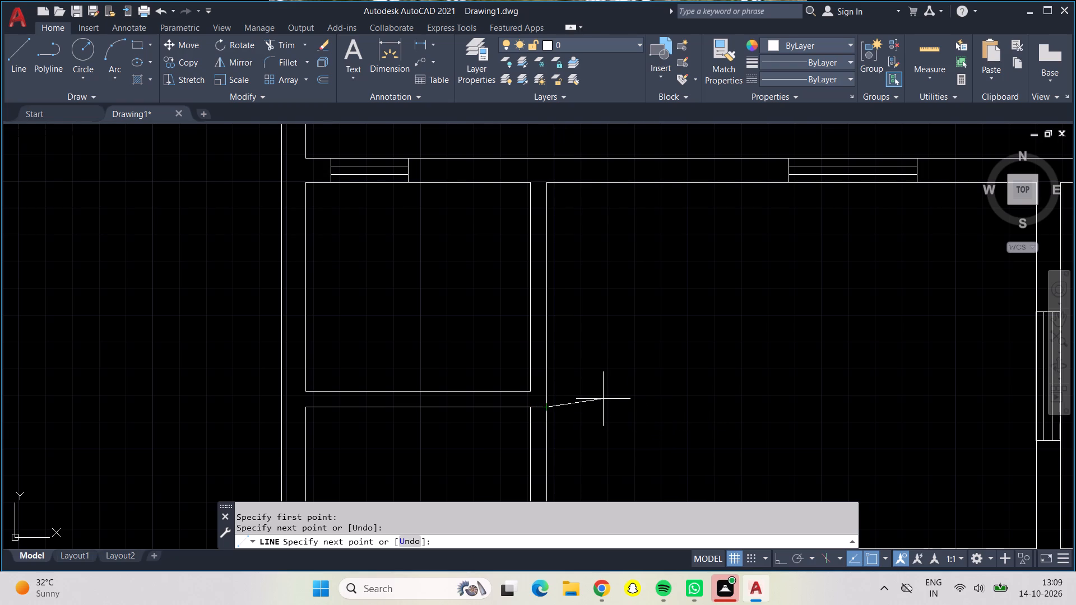
text(2')
key(Return)
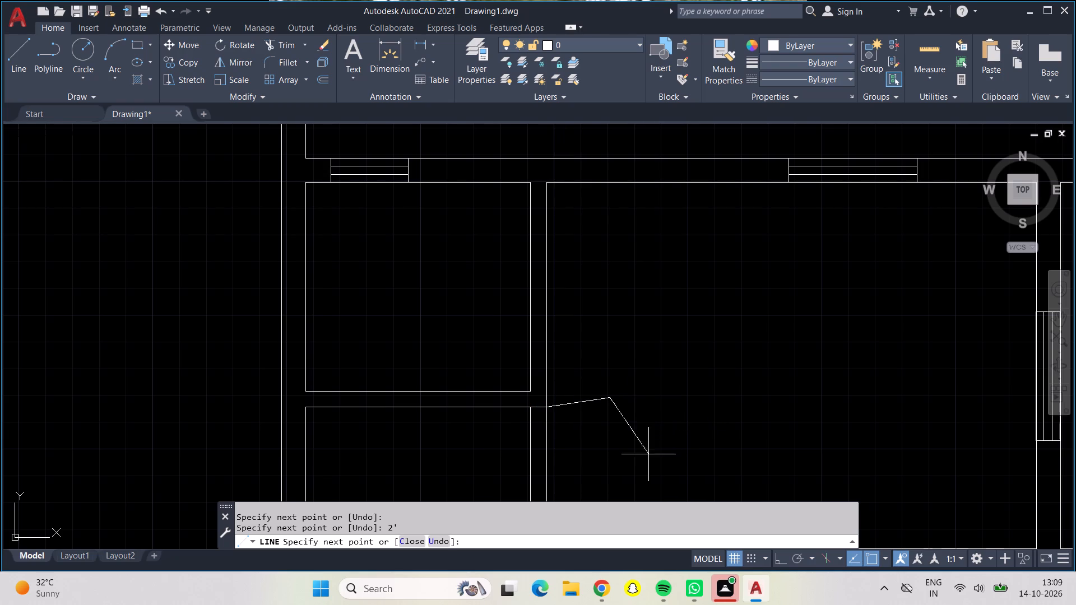
key(ctrl+z)
key(F8)
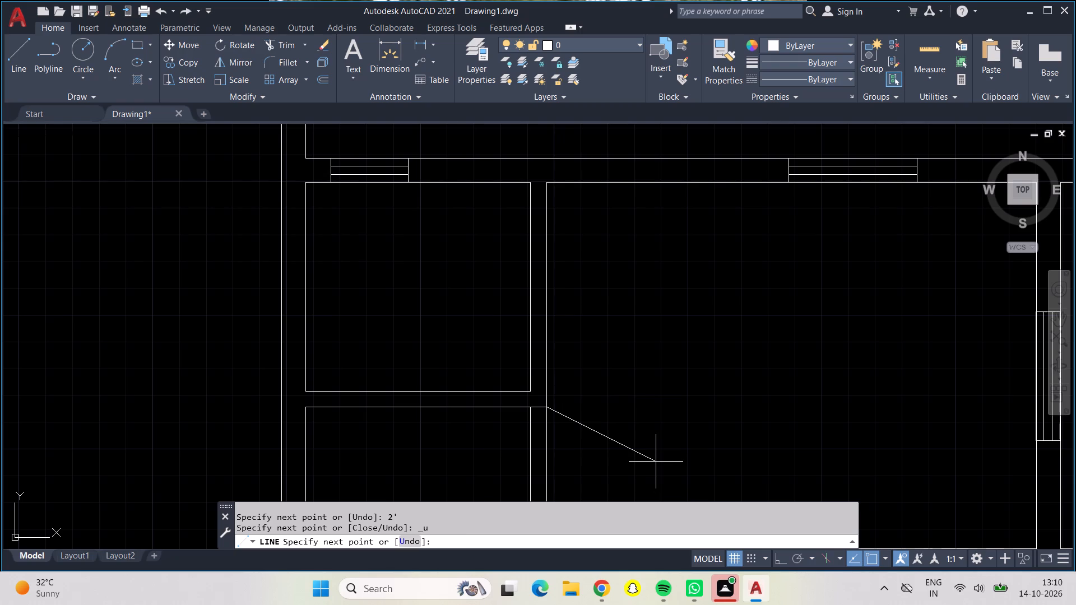
text(2')
key(Return)
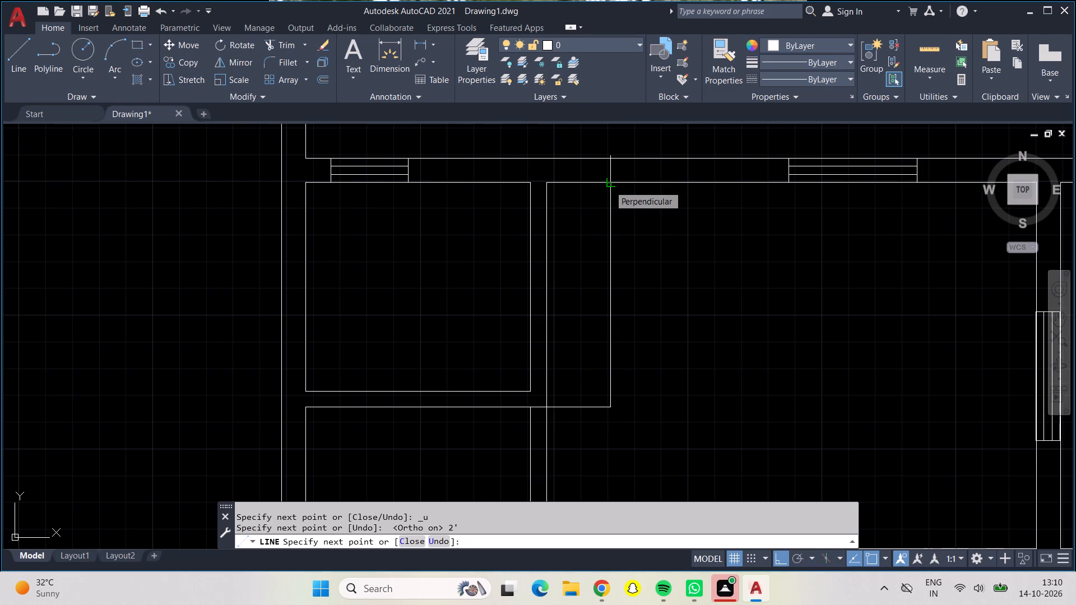
click(609, 185)
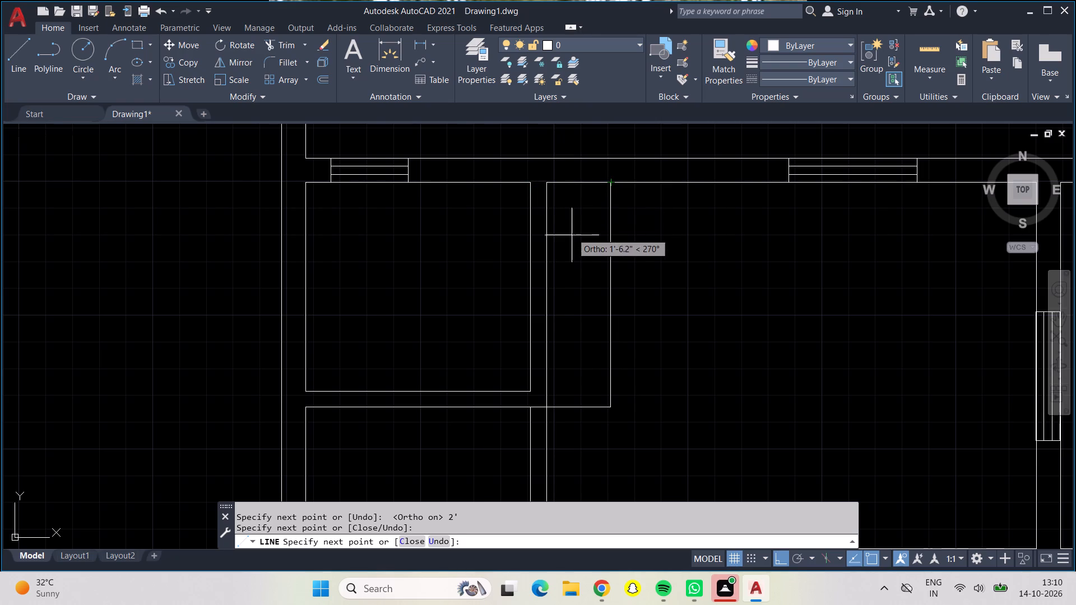
key(Return)
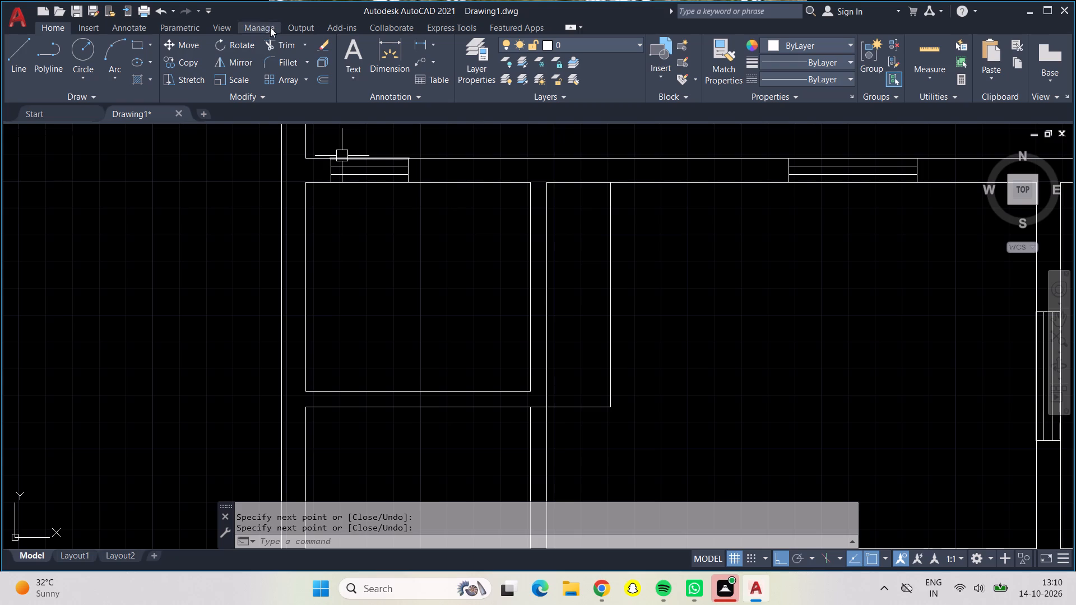
Trim the short line segment crossing the wall thickness at the new outline's lower end.
click(278, 46)
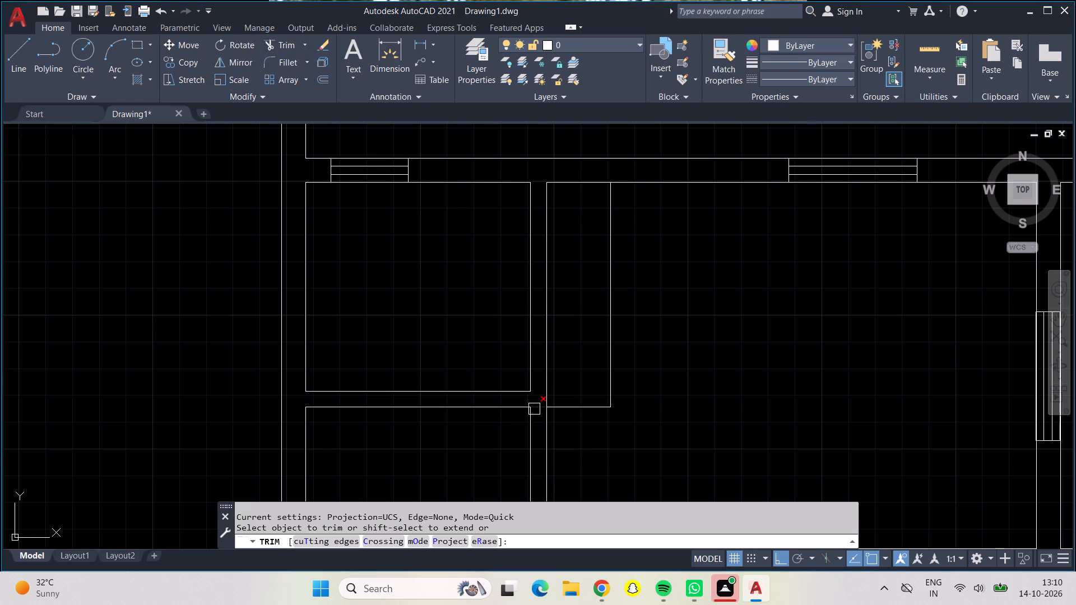
click(536, 407)
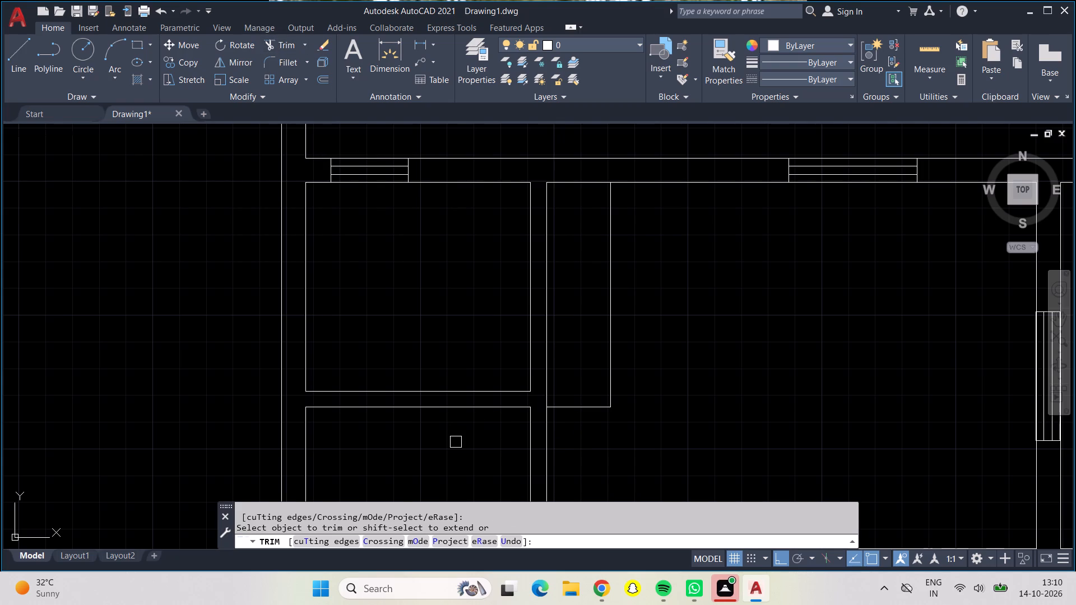
key(Escape)
Offset the outline's bottom edge upward repeatedly at 9" spacing, making nine parallel lines up to the north wall.
key(o)
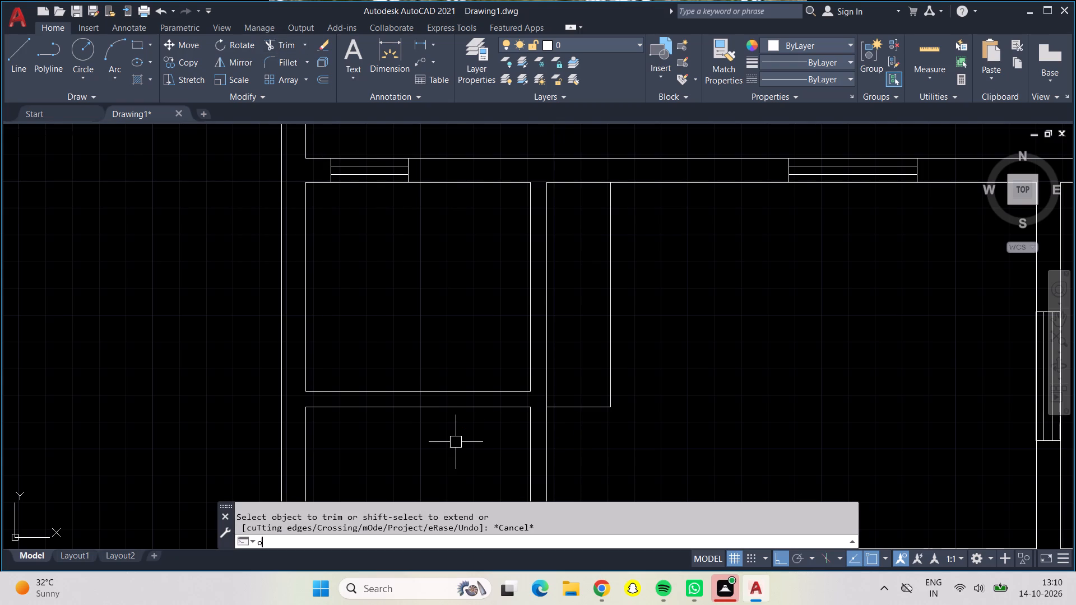
key(Return)
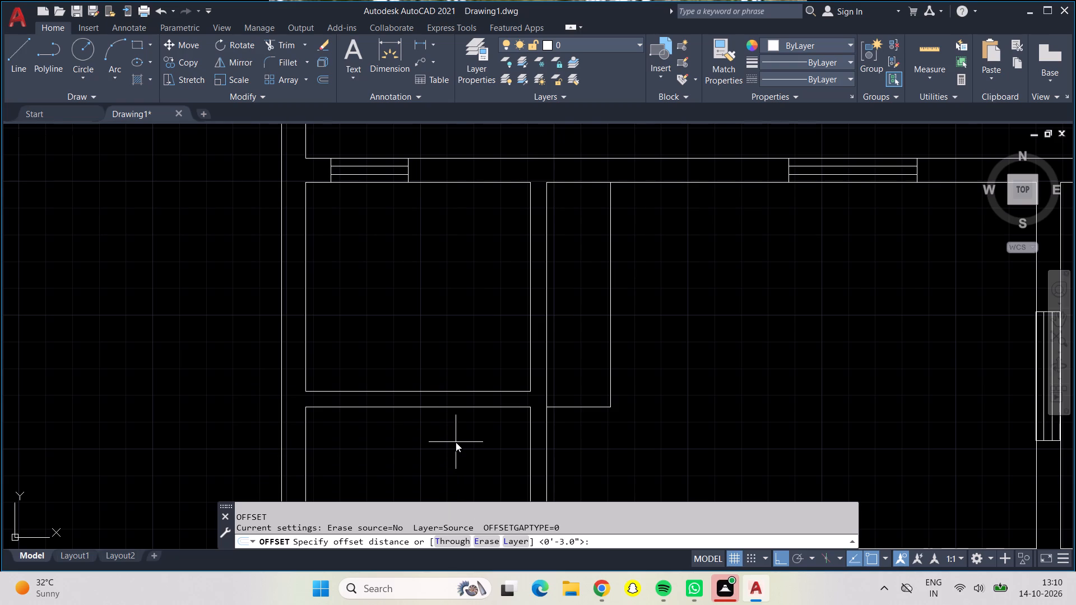
text(9")
key(Return)
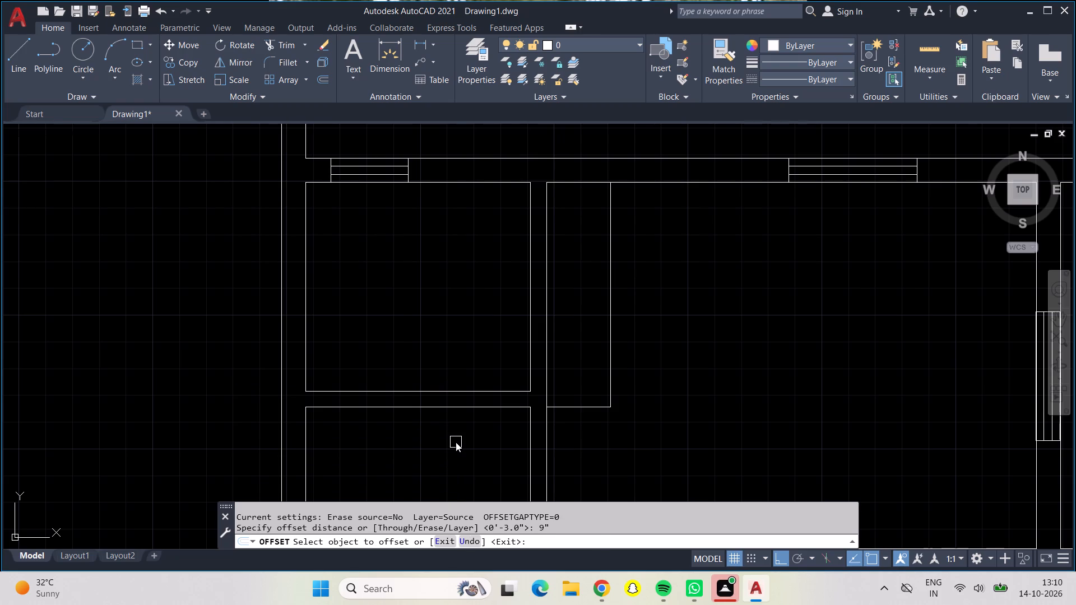
click(590, 406)
click(570, 378)
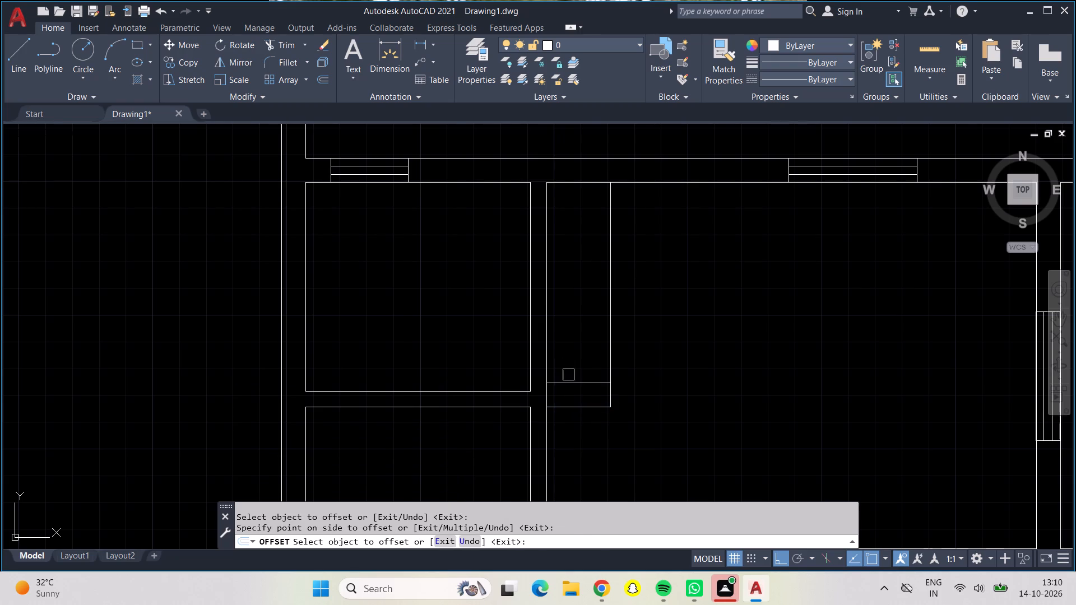
click(566, 385)
click(562, 352)
click(565, 362)
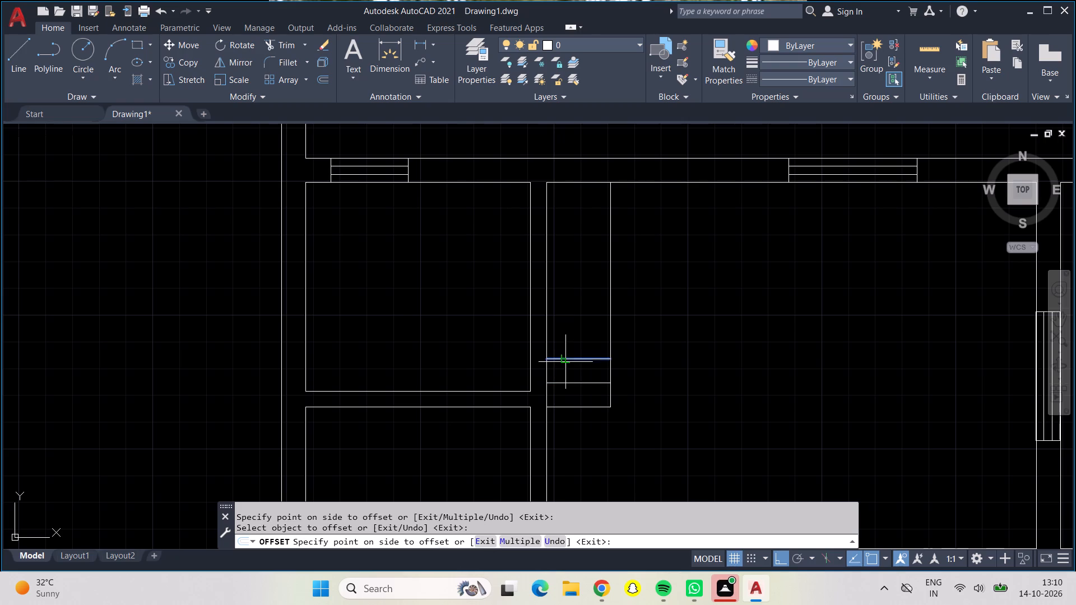
click(569, 311)
click(571, 337)
click(576, 280)
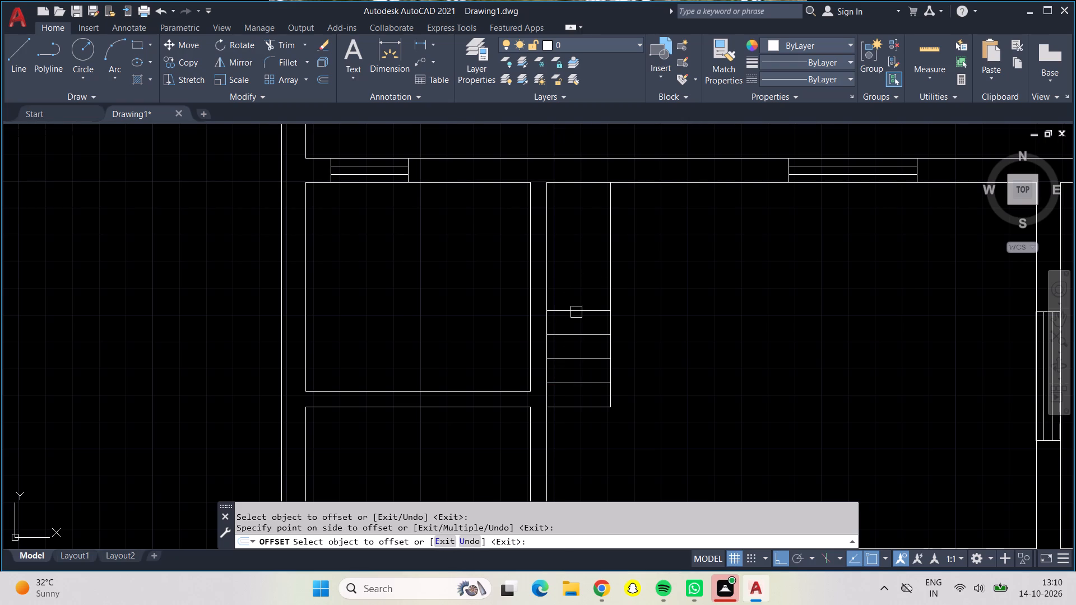
click(576, 309)
click(573, 246)
click(573, 286)
click(571, 222)
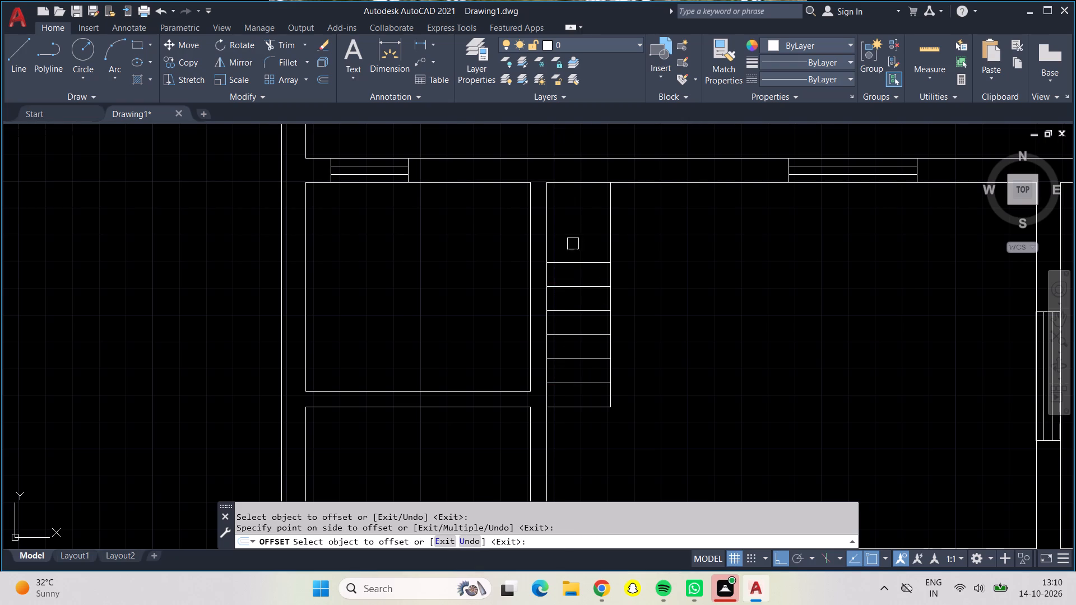
click(573, 262)
click(569, 216)
click(573, 243)
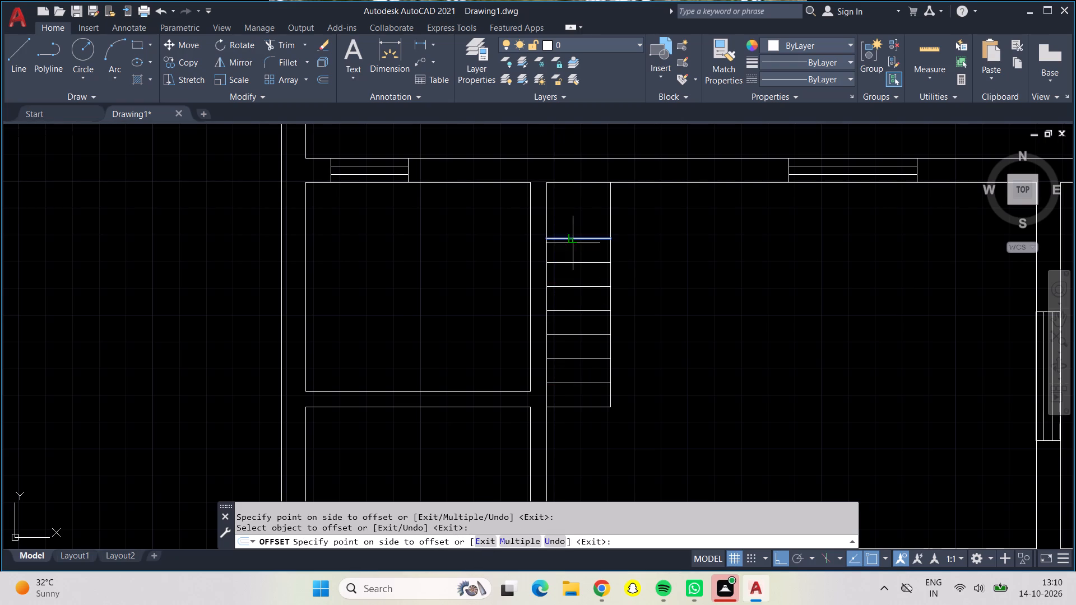
click(573, 217)
click(573, 213)
click(573, 202)
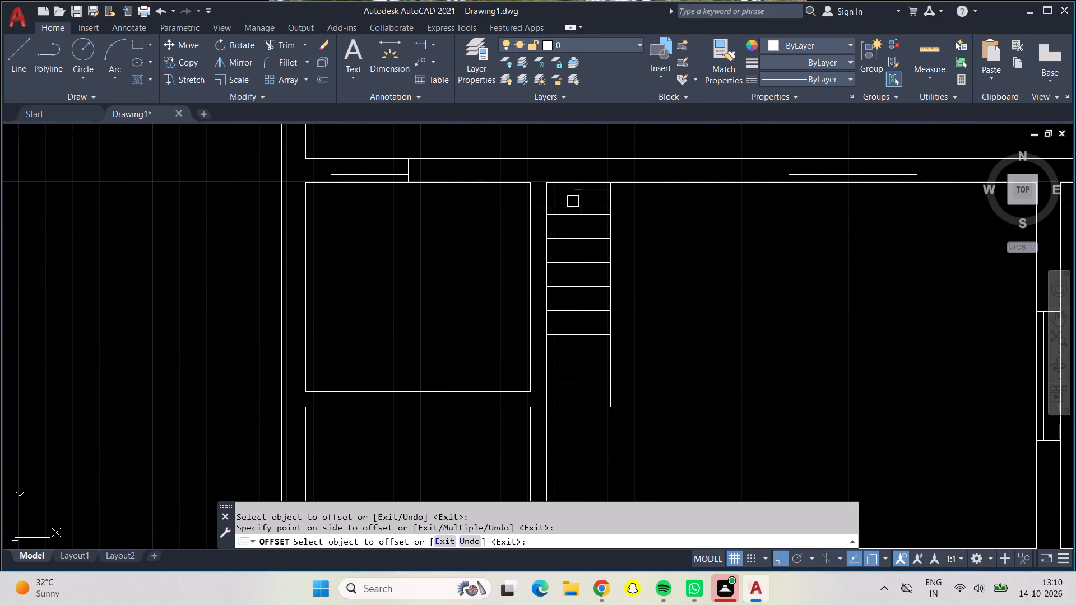
Offset the outline's long east edge inward twice at 9" spacing, across the horizontal lines.
click(606, 230)
drag(582, 231, 577, 231)
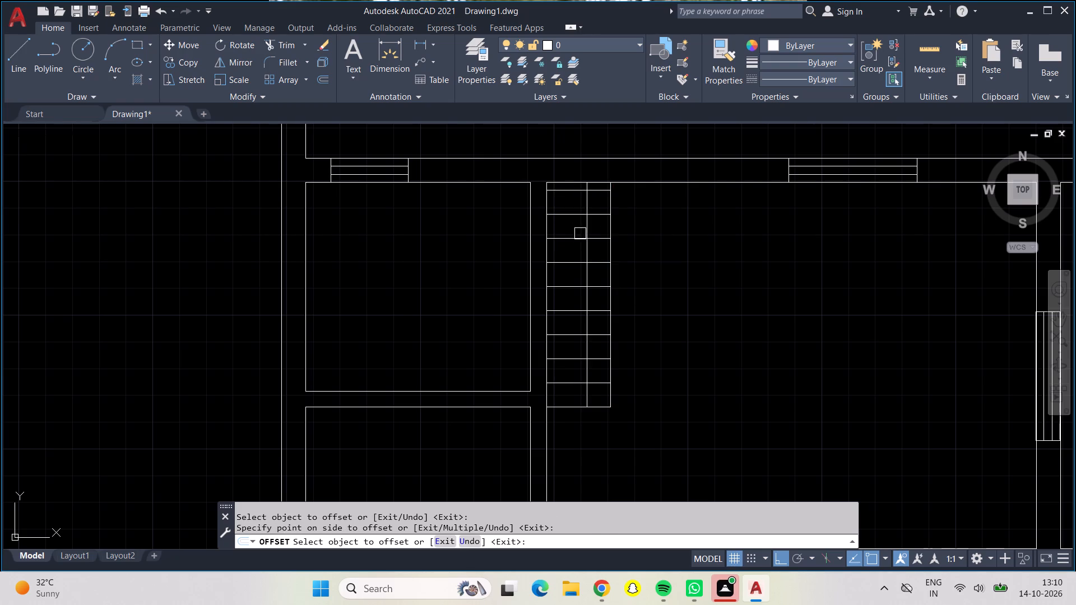
click(586, 230)
click(556, 225)
Draw a 3' wide door opening across the large room's north wall, starting 5" from the gridded outline's corner.
click(24, 52)
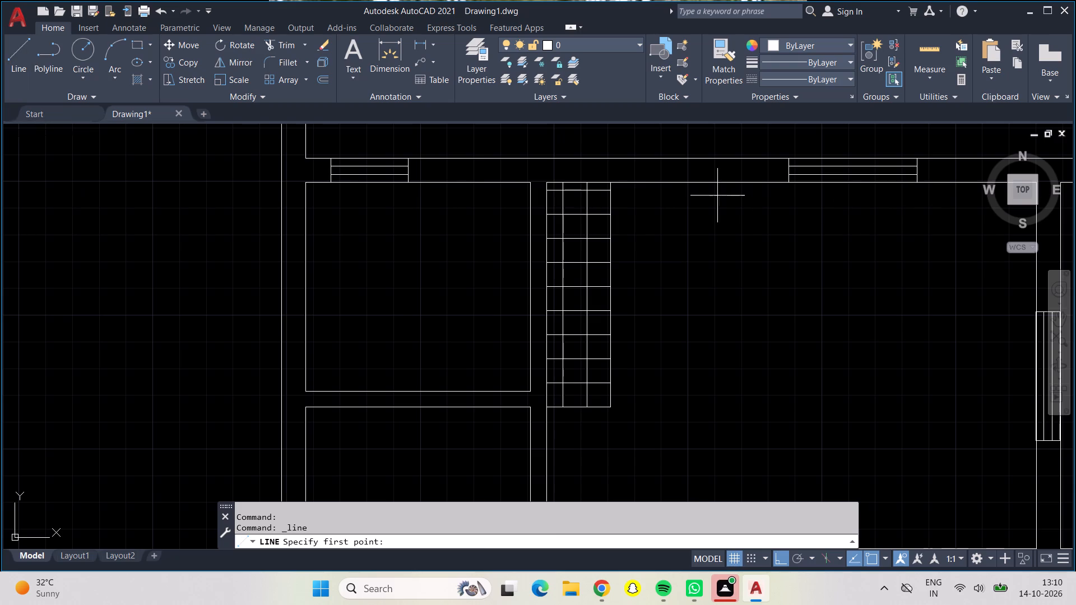
click(613, 181)
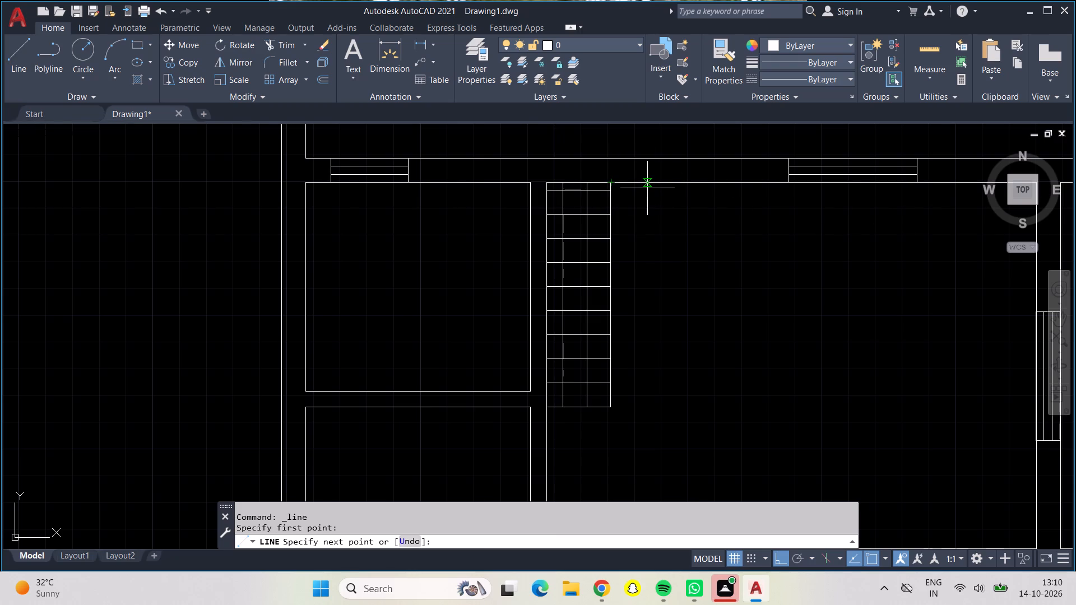
text(5")
key(Return)
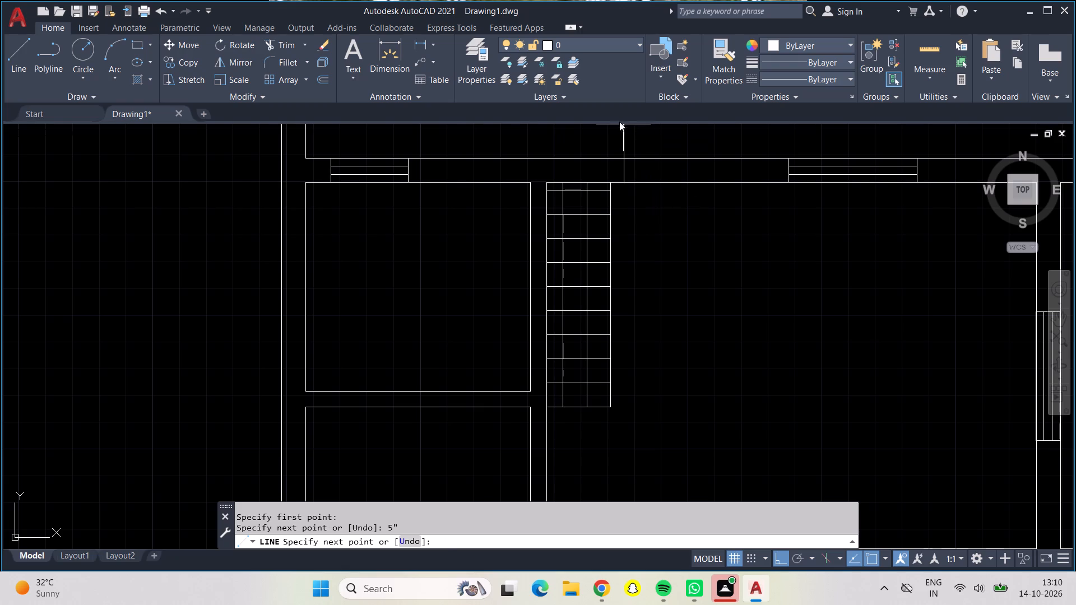
click(624, 161)
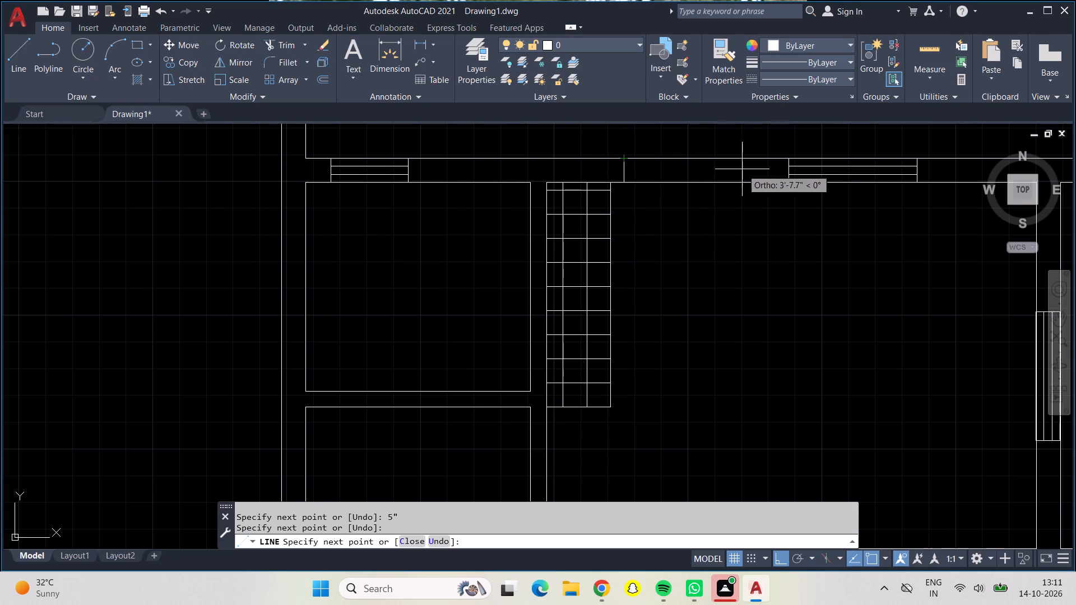
text(3;)
key(BackSpace)
key(apostrophe)
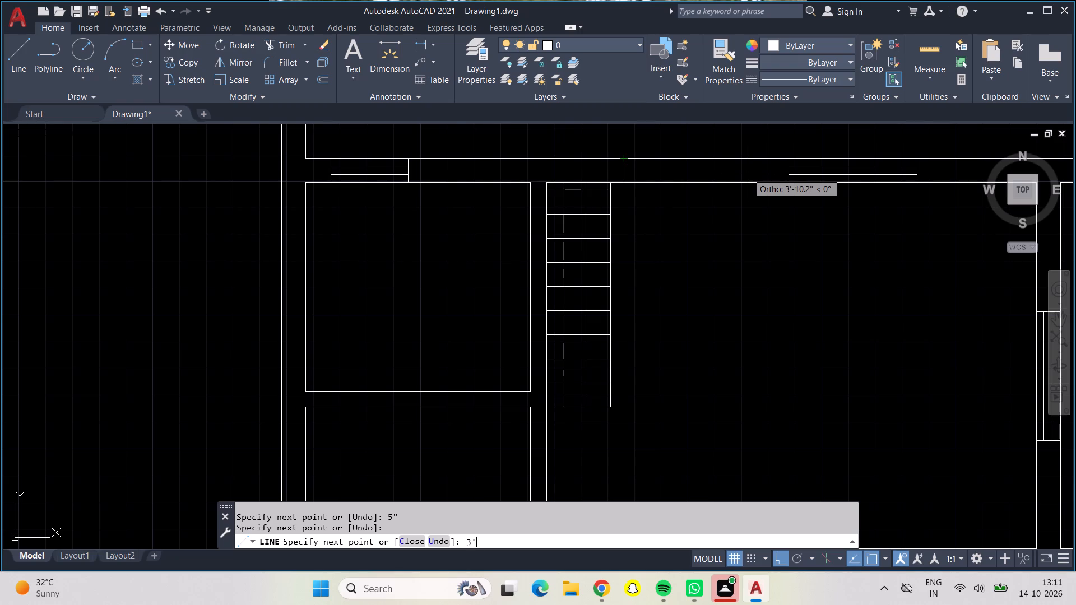
key(Return)
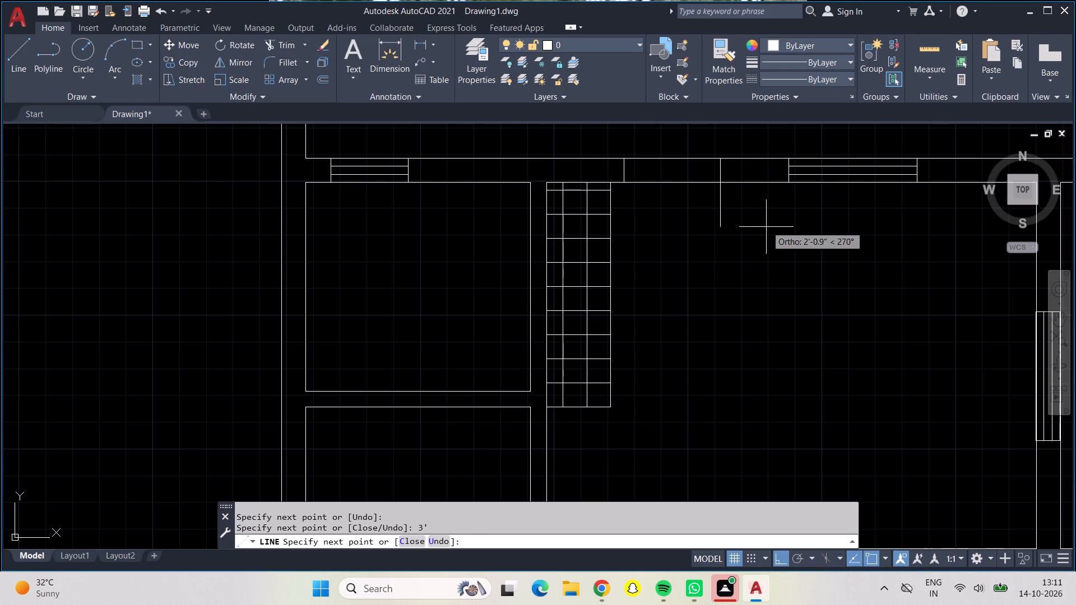
click(721, 182)
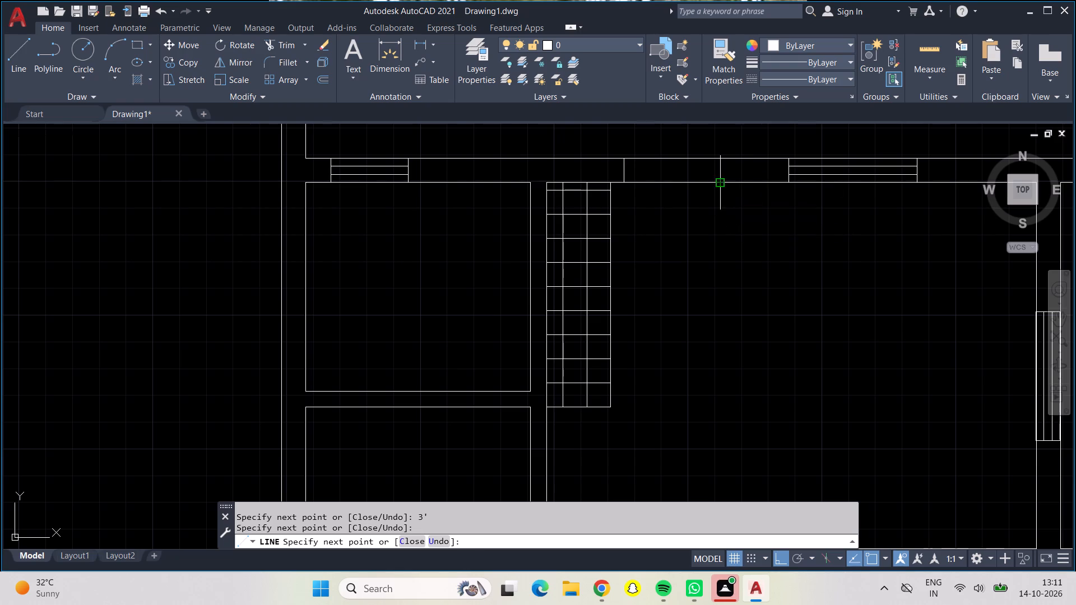
click(623, 182)
Draw a 3' long door leaf northward from the west jamb of the large room's north wall opening.
middle_drag(623, 156, 616, 299)
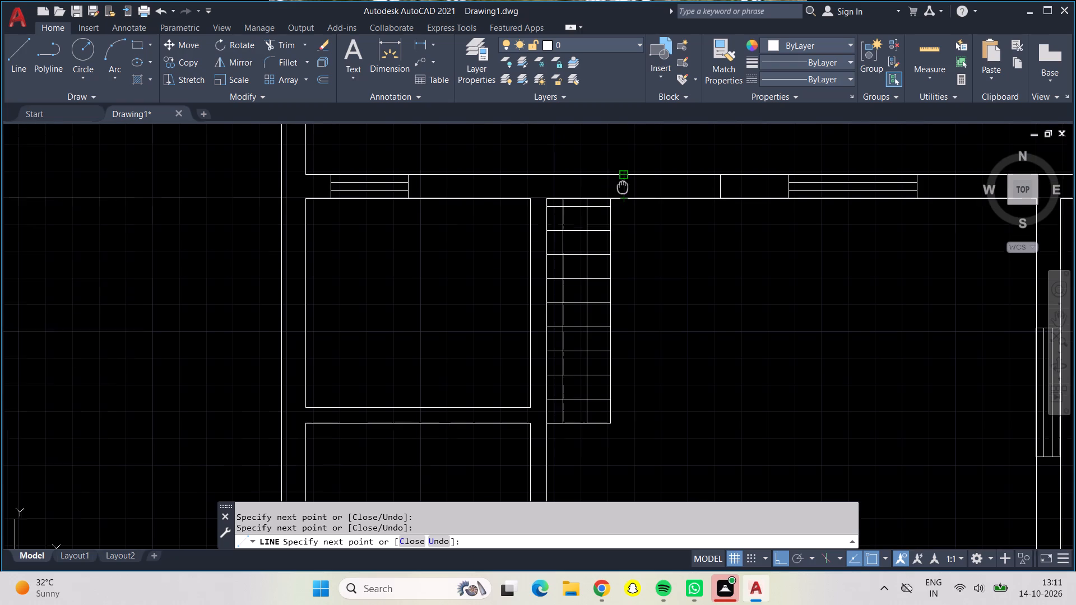
middle_drag(616, 299, 611, 392)
key(3)
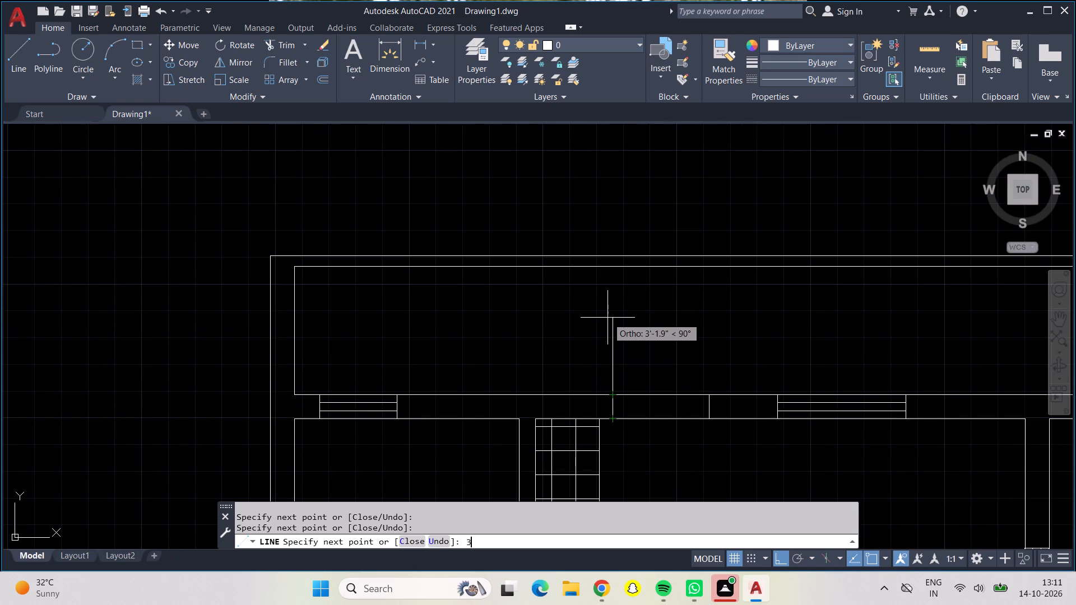
key(apostrophe)
key(Return)
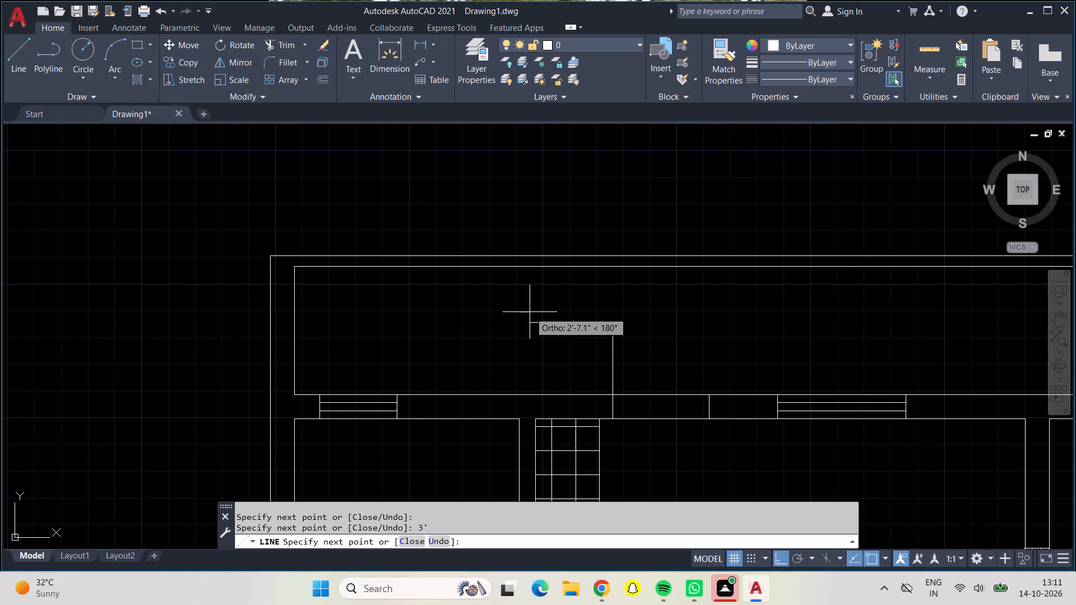
key(Return)
Draw a 3' wide door opening in the wall between the two small west rooms, starting 6" from the upper room's southeast corner.
scroll(558, 369, down, 1)
middle_drag(559, 369, 539, 225)
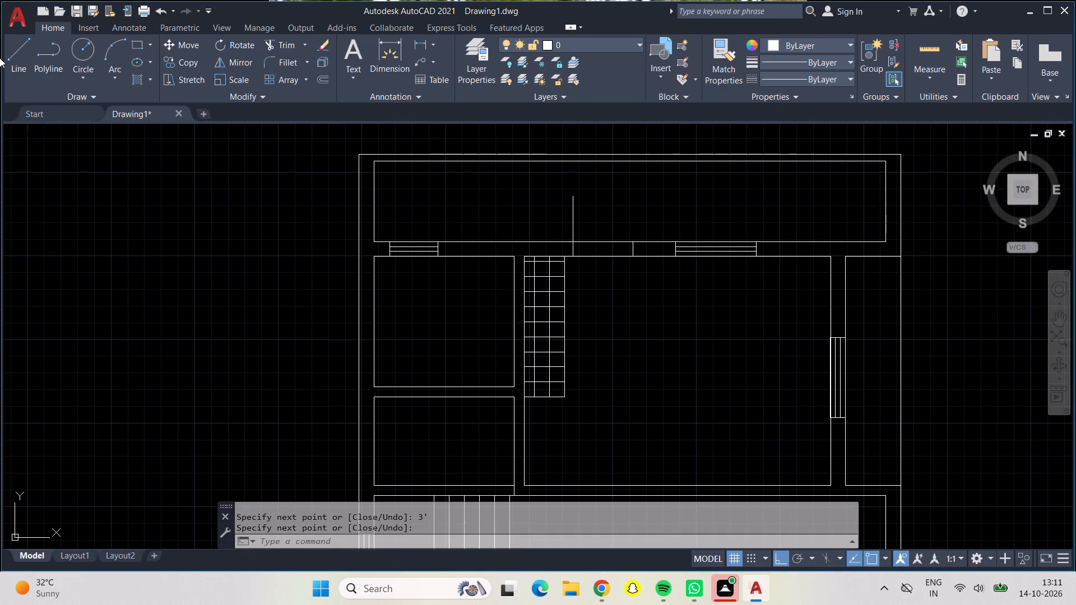
click(16, 64)
scroll(498, 393, up, 3)
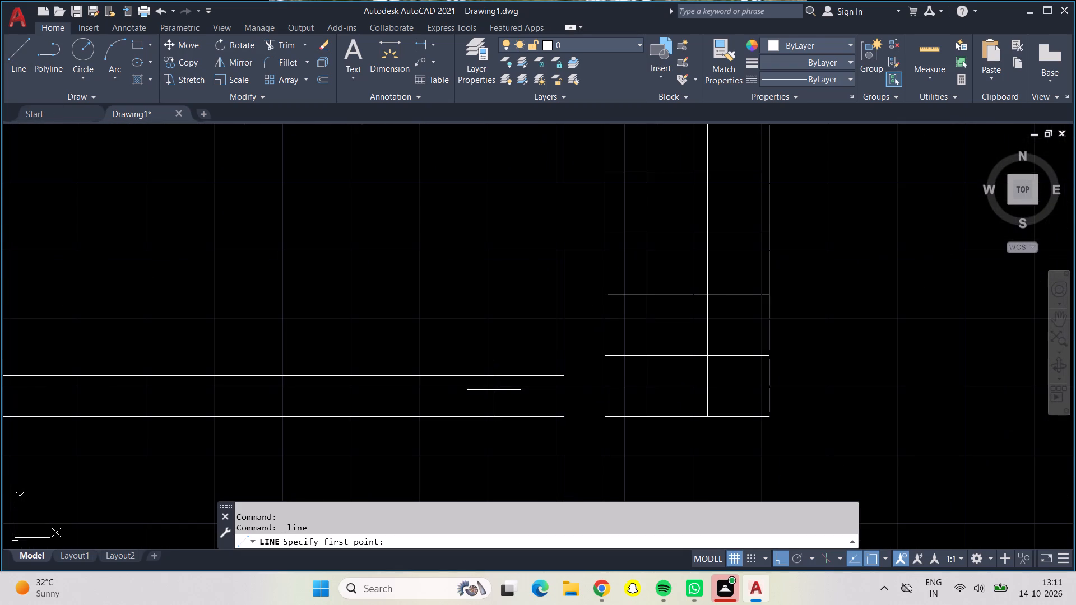
click(564, 375)
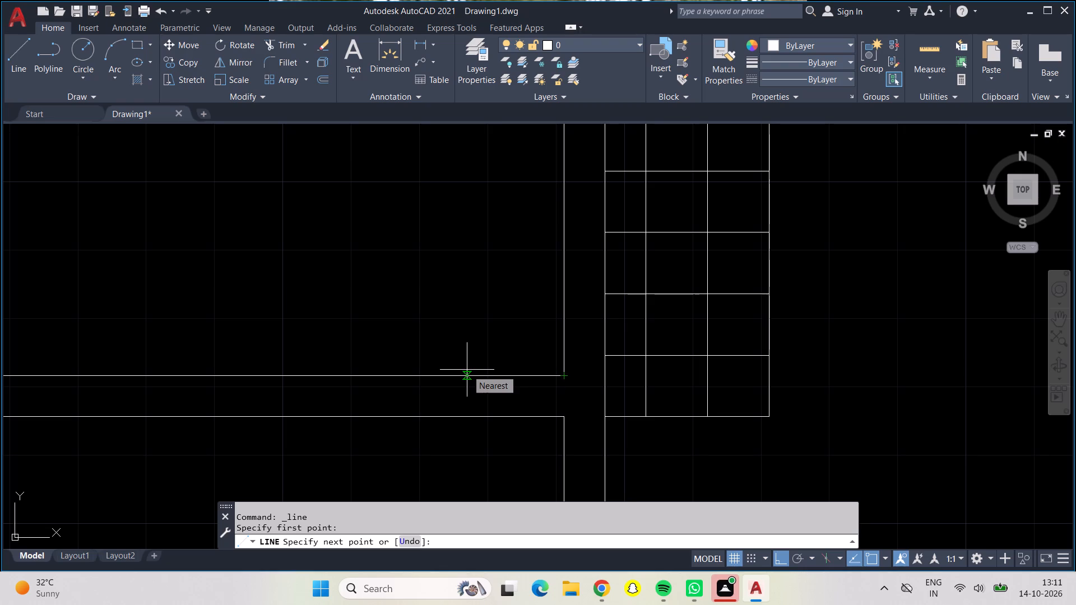
text(6")
key(Return)
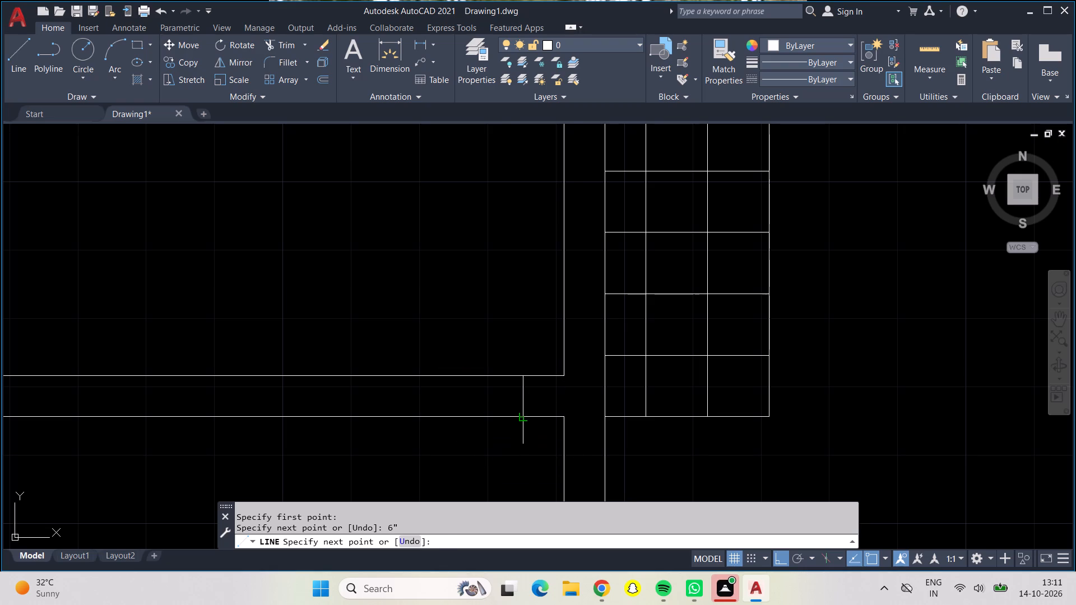
drag(525, 415, 494, 413)
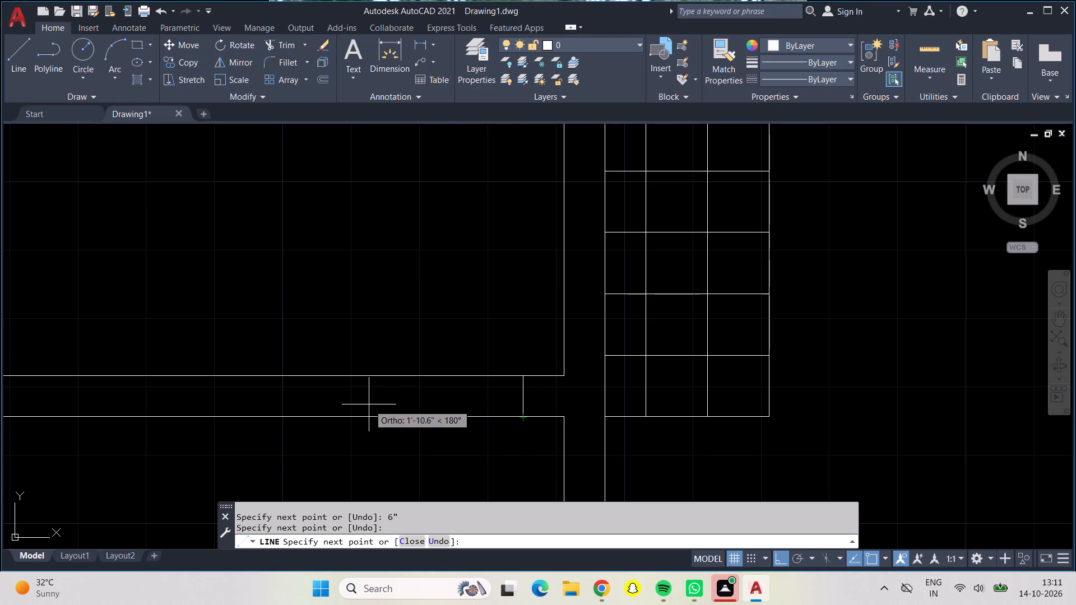
key(3)
key(apostrophe)
key(Return)
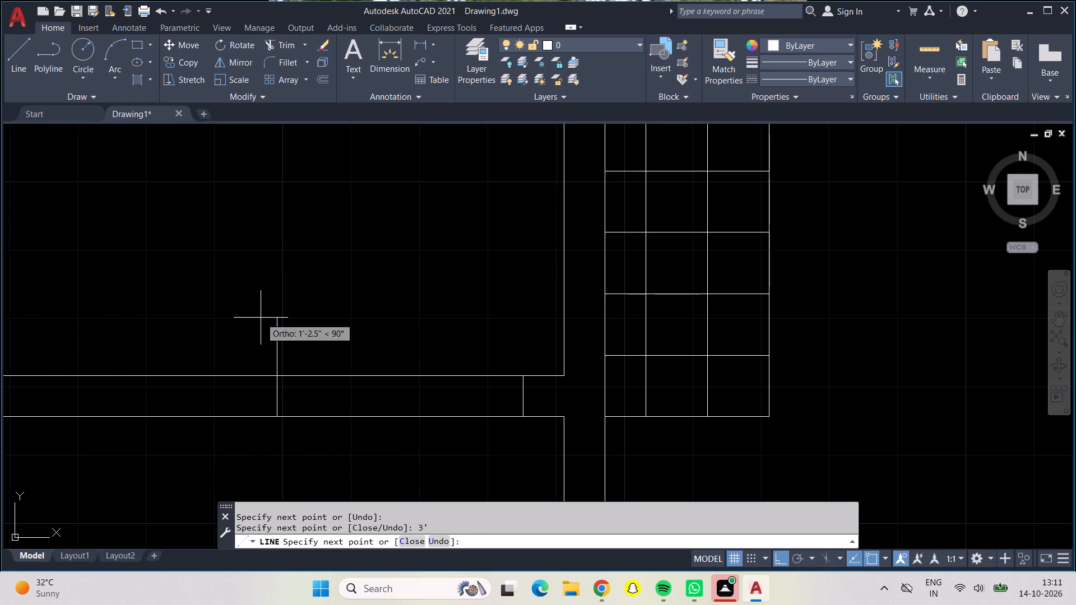
click(277, 374)
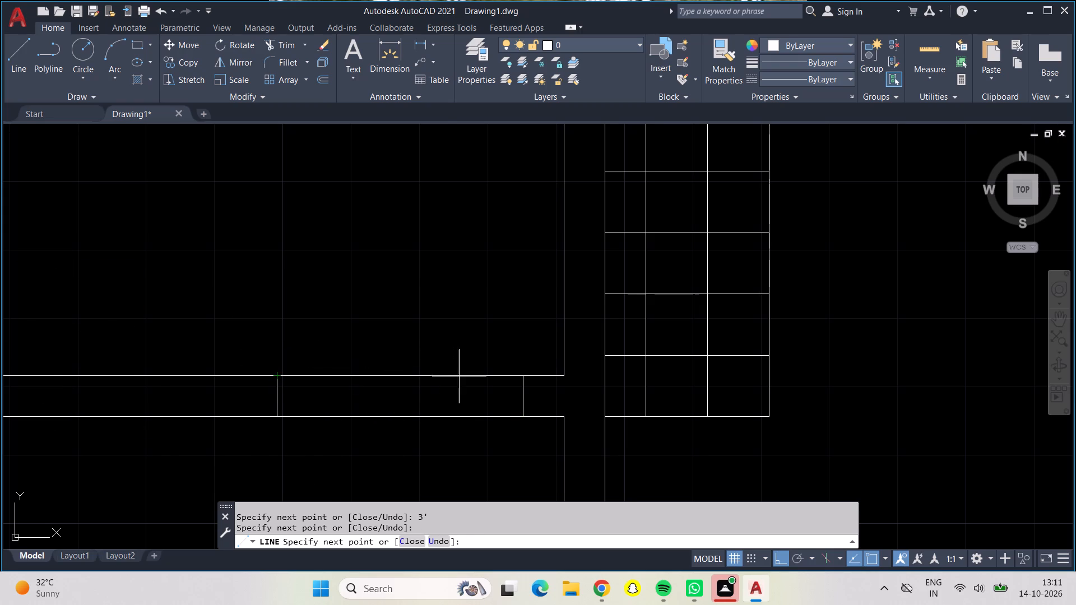
Draw a 3' long door leaf northward into the upper small room from the opening's east jamb.
click(524, 374)
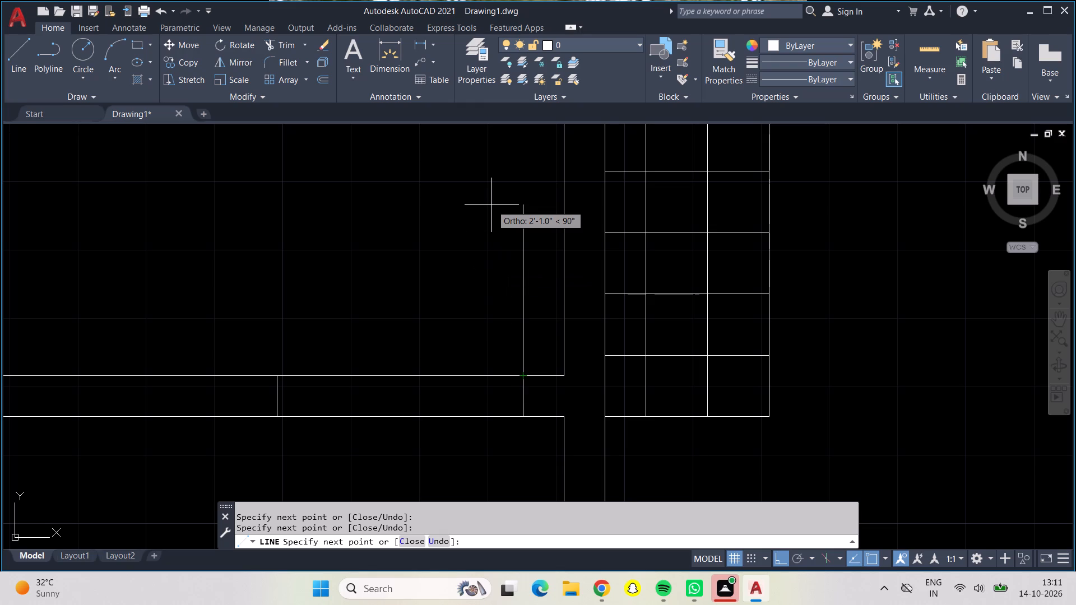
text(3')
key(Return)
key(Return)
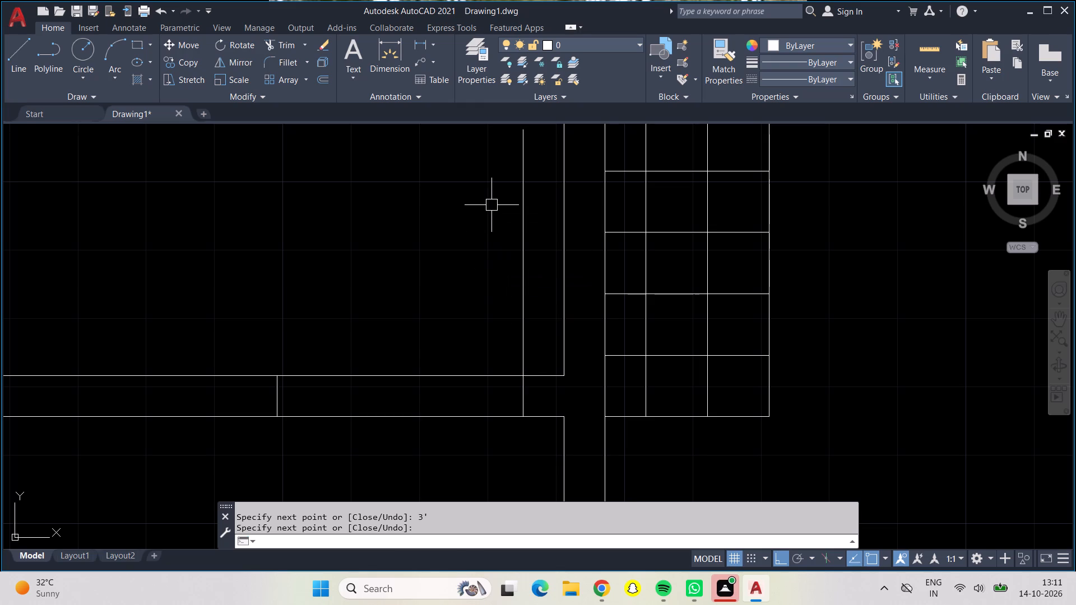
Draw a jamb line across the wall between the lower small room and the large room, 6" below the small room's northeast corner.
scroll(496, 248, up, 1)
scroll(496, 248, down, 3)
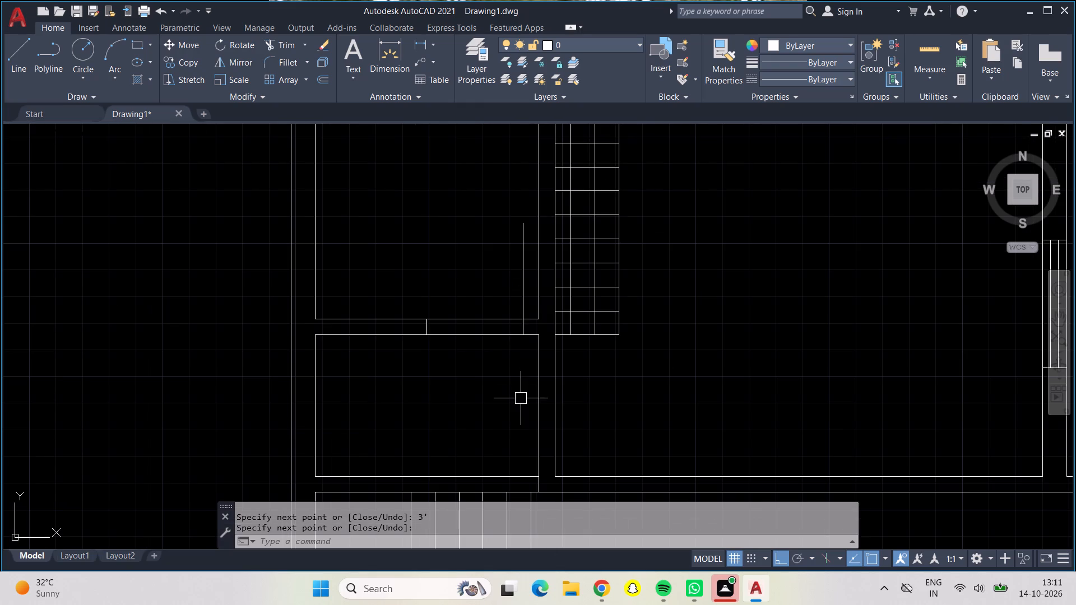
middle_drag(521, 398, 499, 184)
click(10, 78)
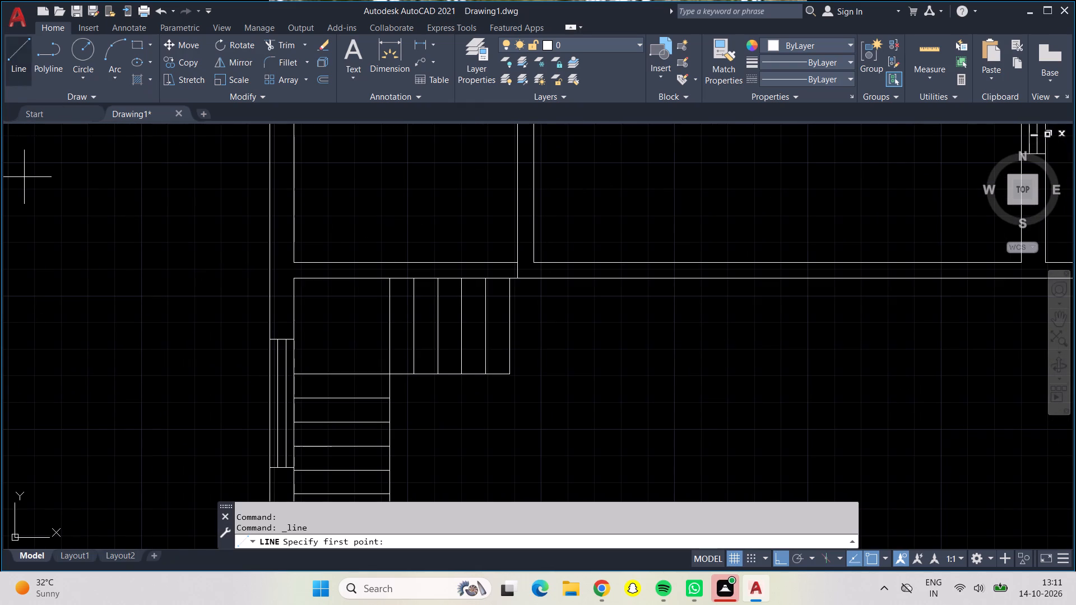
middle_drag(412, 166, 410, 240)
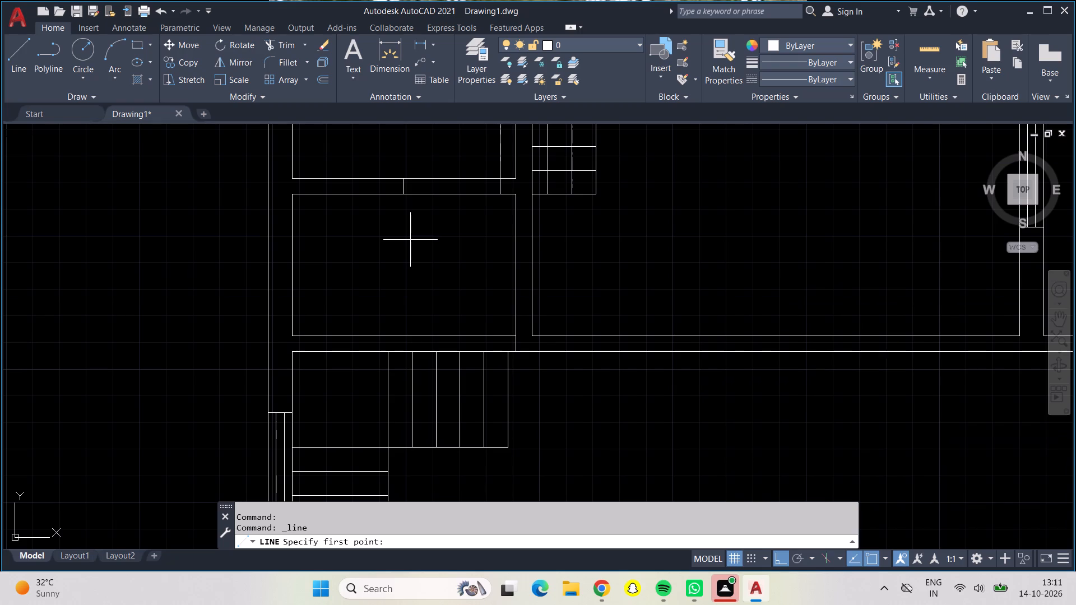
click(513, 197)
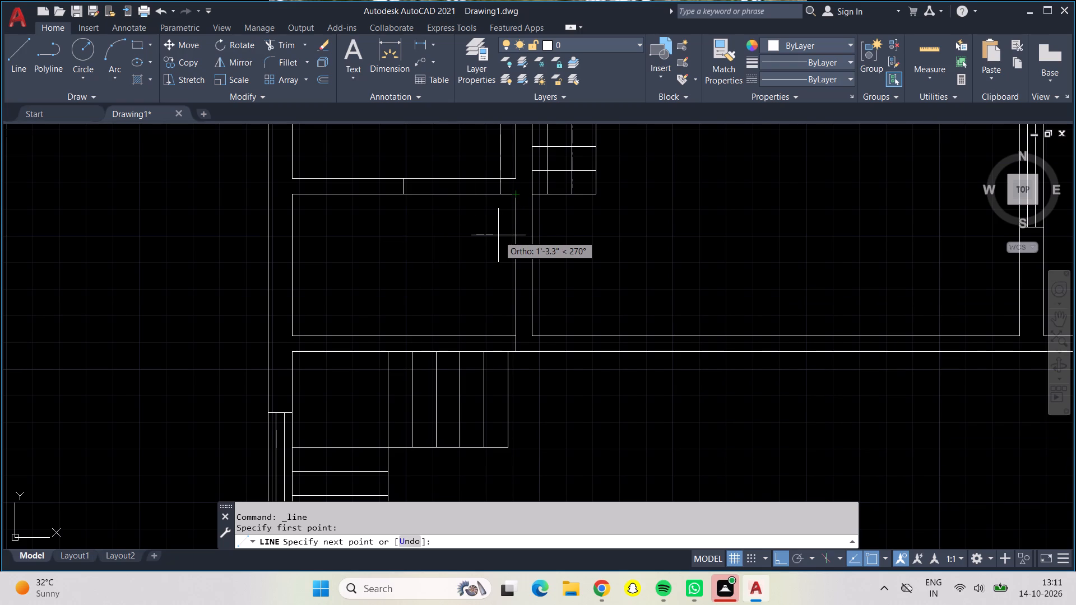
text(6")
key(Return)
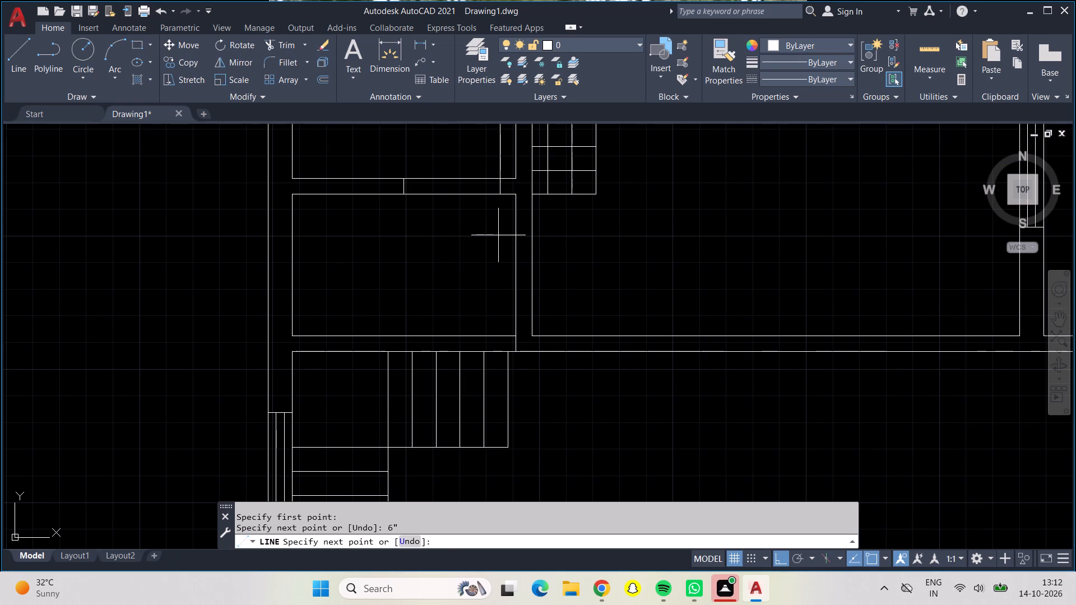
click(529, 208)
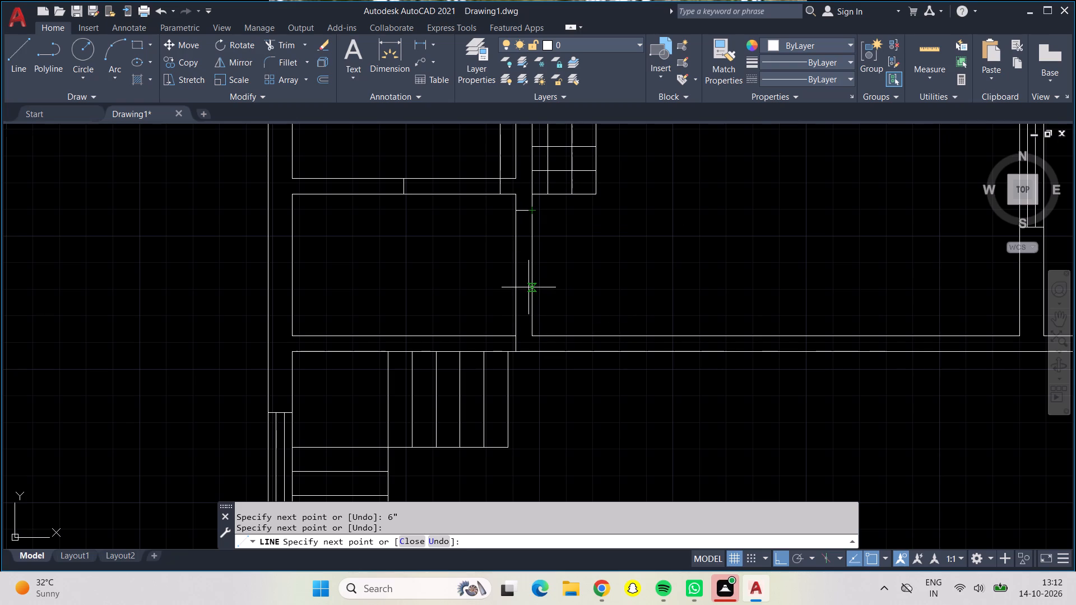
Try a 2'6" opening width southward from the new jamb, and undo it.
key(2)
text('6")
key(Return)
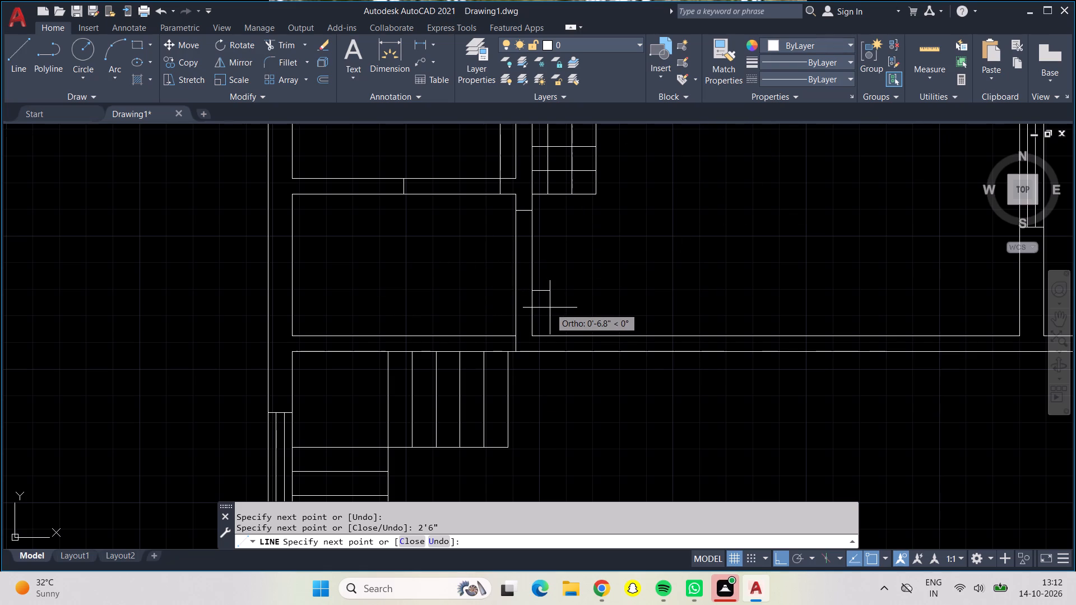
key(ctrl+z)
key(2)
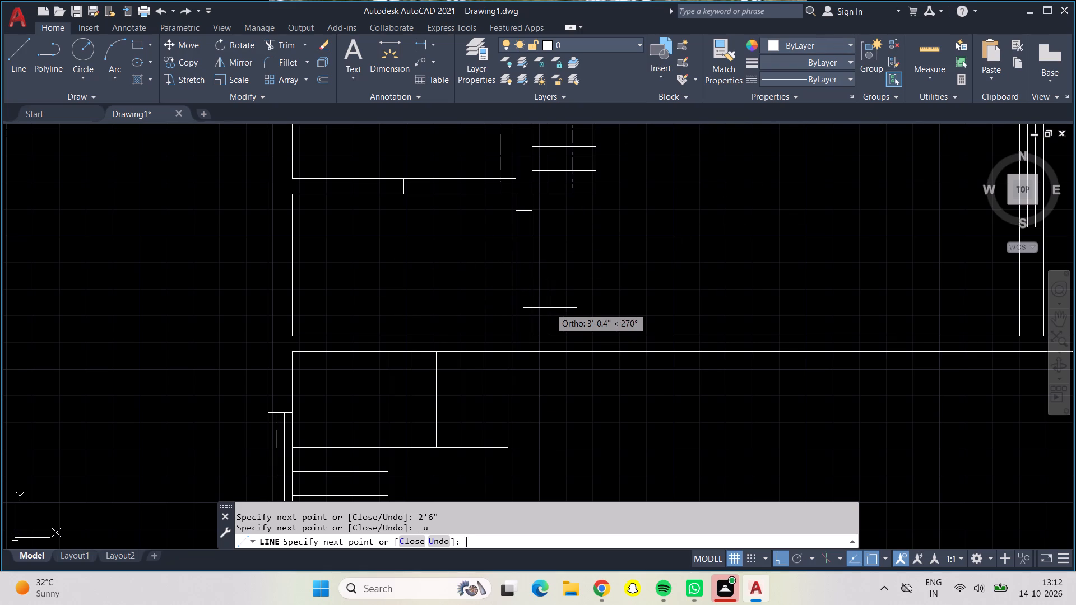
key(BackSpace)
Make the opening 3' wide southward from the upper jamb, adding the lower jamb across the wall and closing its west side.
text(3')
key(Return)
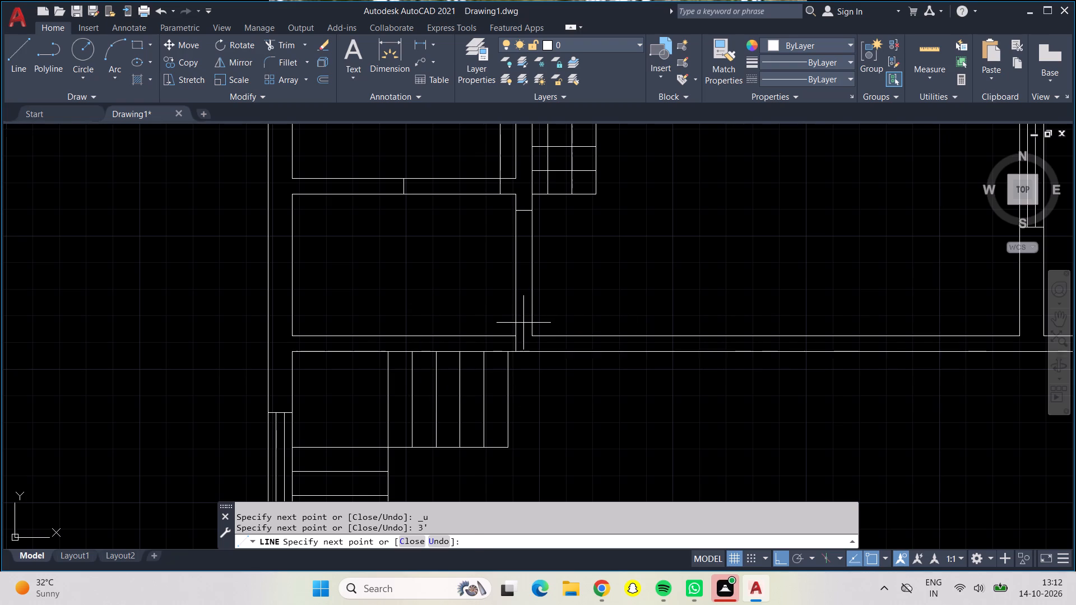
click(512, 309)
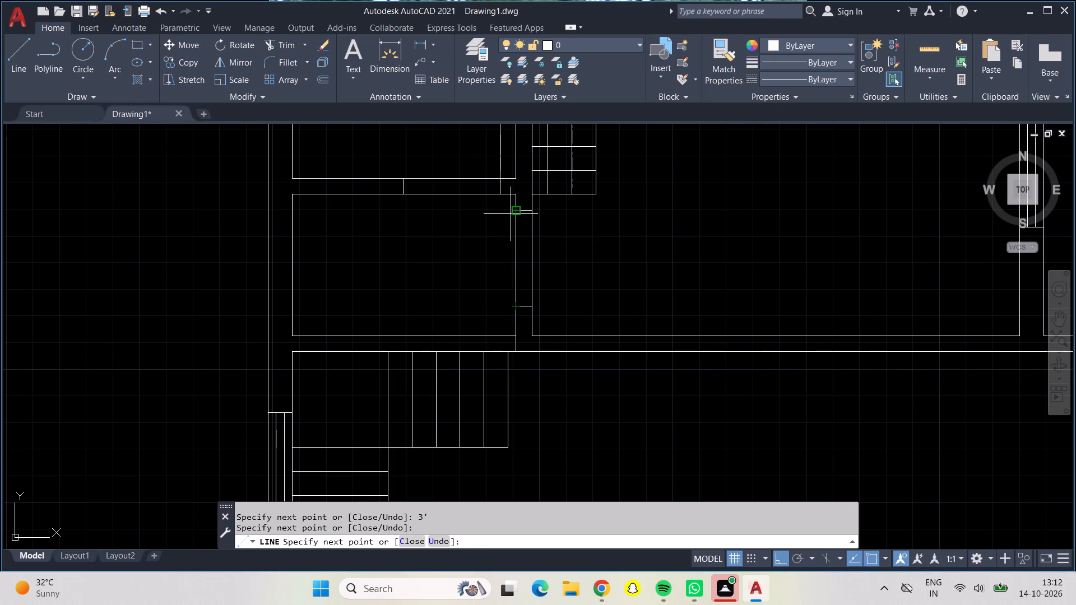
click(514, 211)
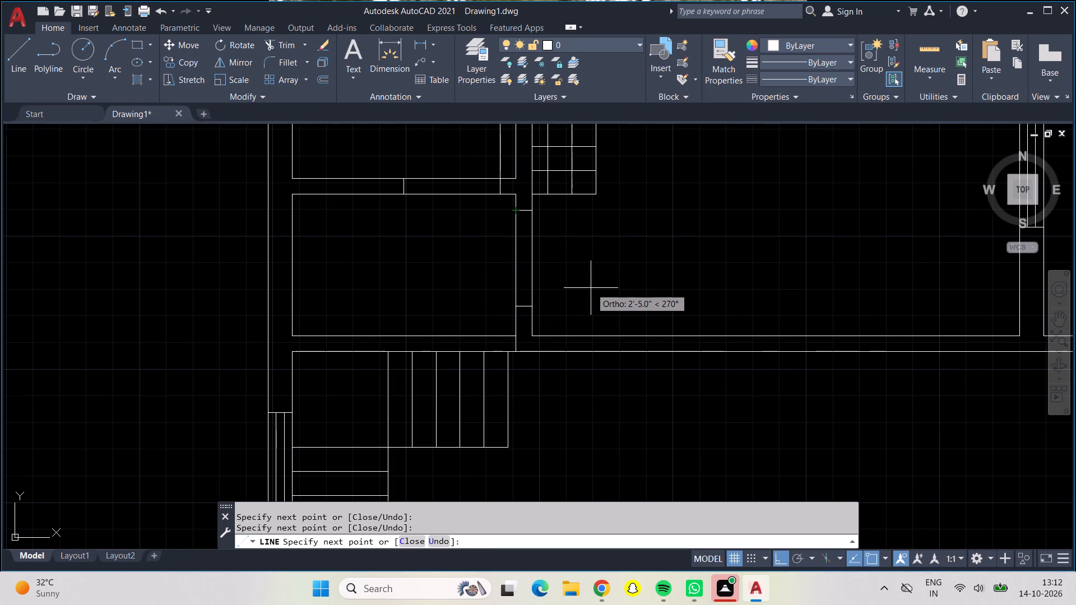
key(Return)
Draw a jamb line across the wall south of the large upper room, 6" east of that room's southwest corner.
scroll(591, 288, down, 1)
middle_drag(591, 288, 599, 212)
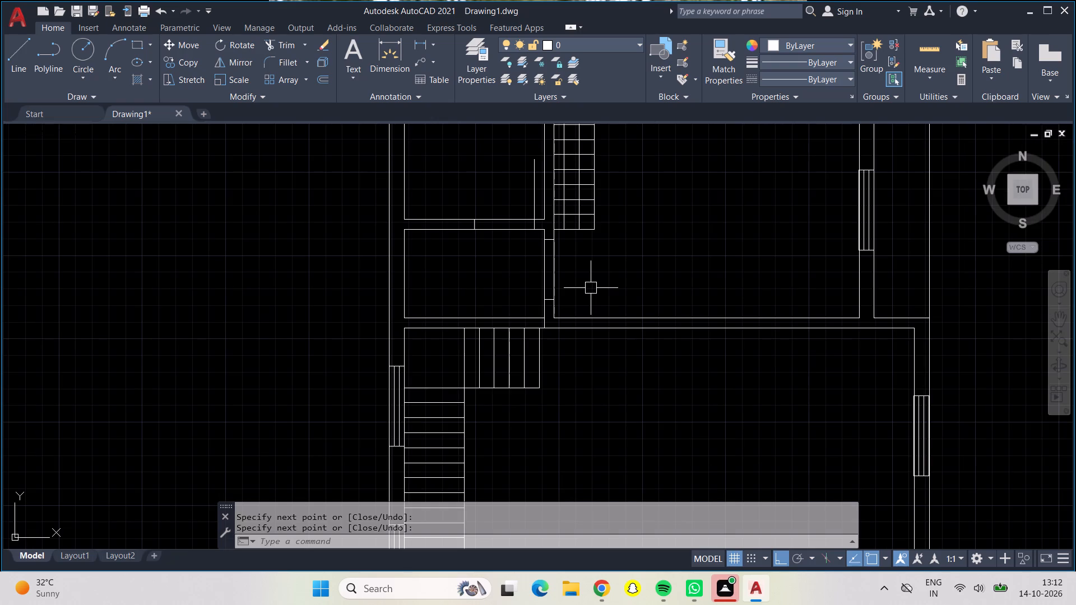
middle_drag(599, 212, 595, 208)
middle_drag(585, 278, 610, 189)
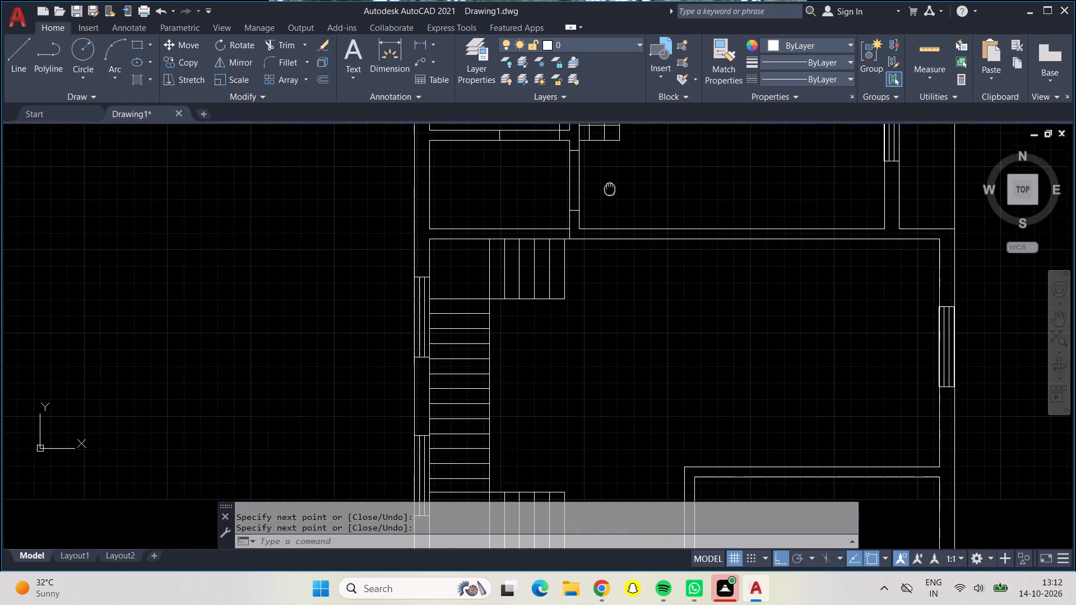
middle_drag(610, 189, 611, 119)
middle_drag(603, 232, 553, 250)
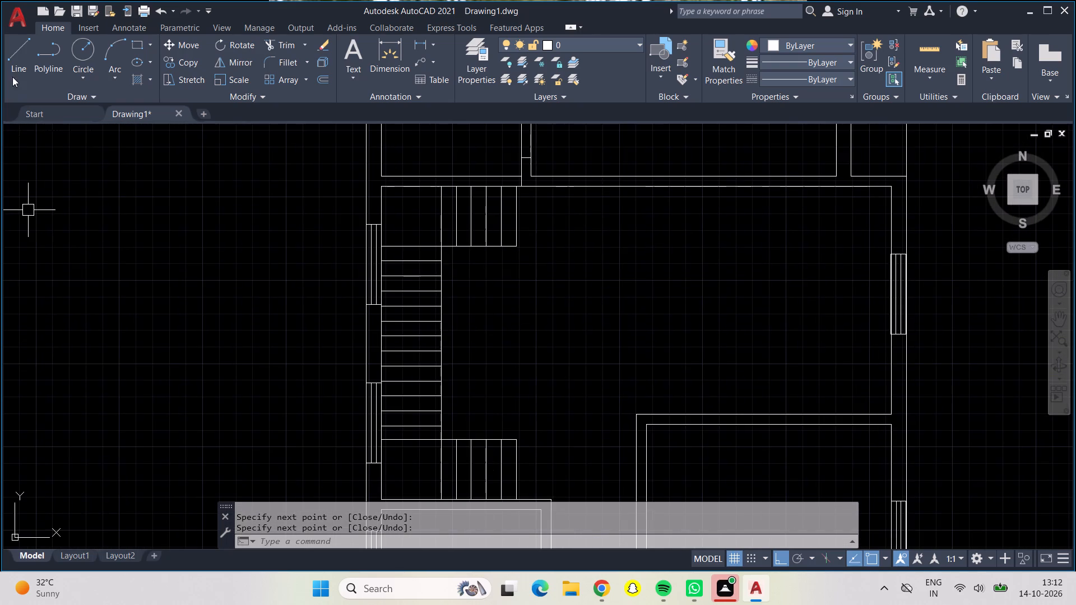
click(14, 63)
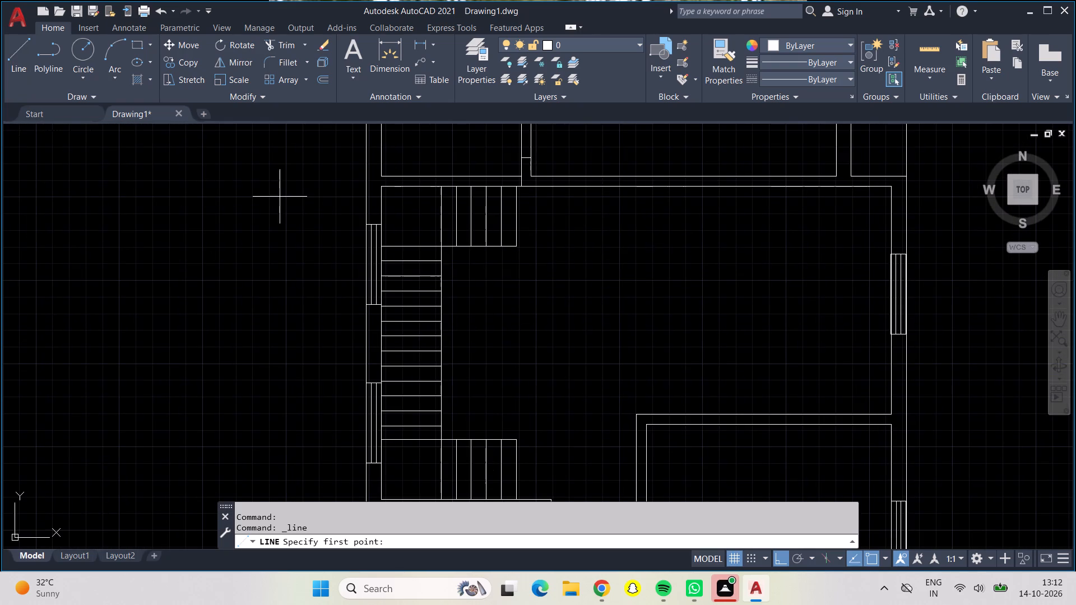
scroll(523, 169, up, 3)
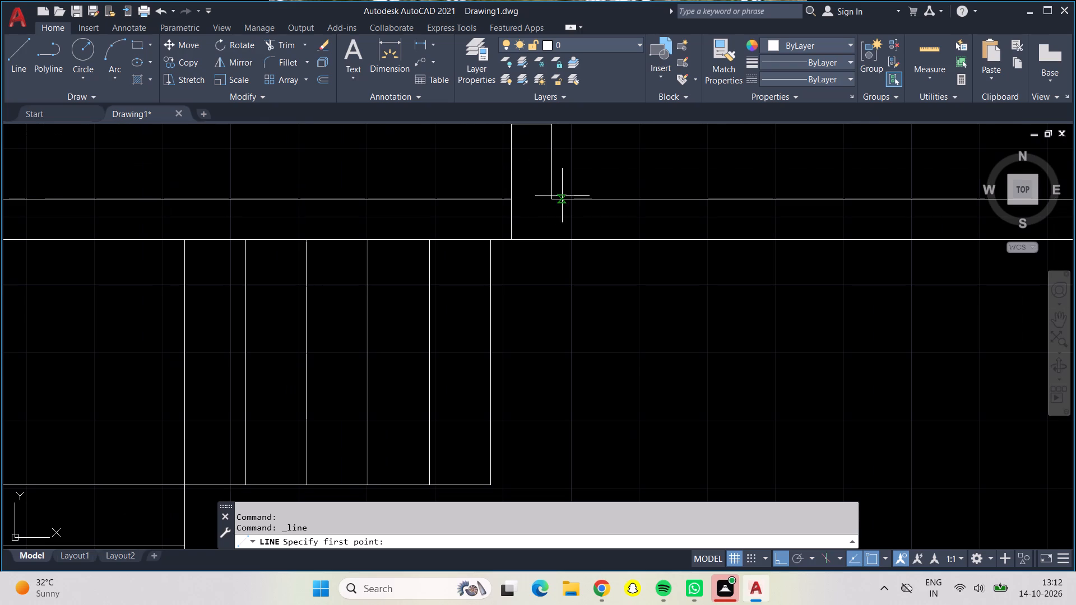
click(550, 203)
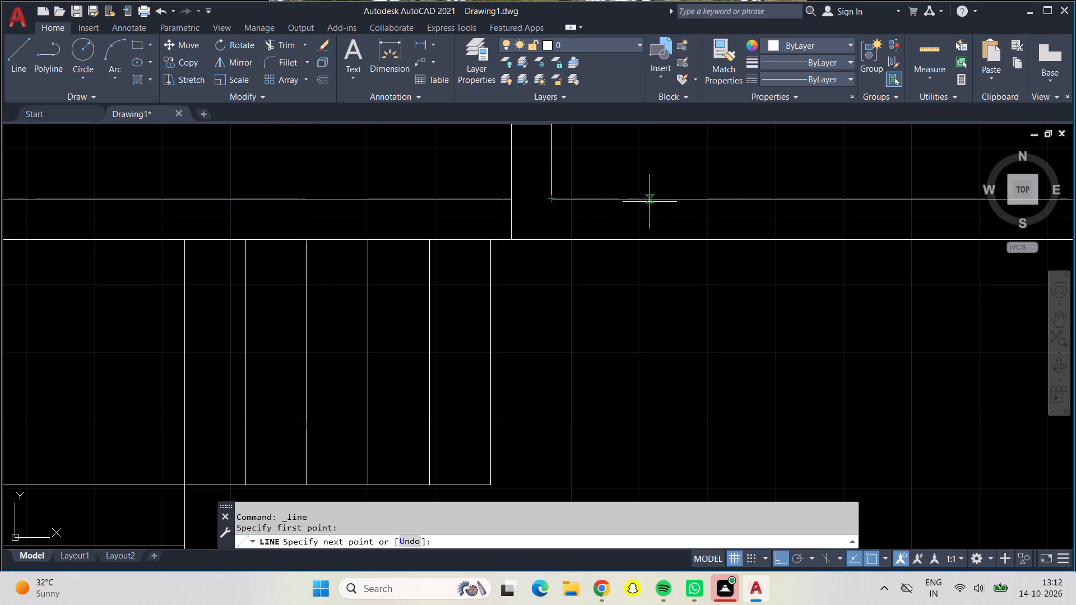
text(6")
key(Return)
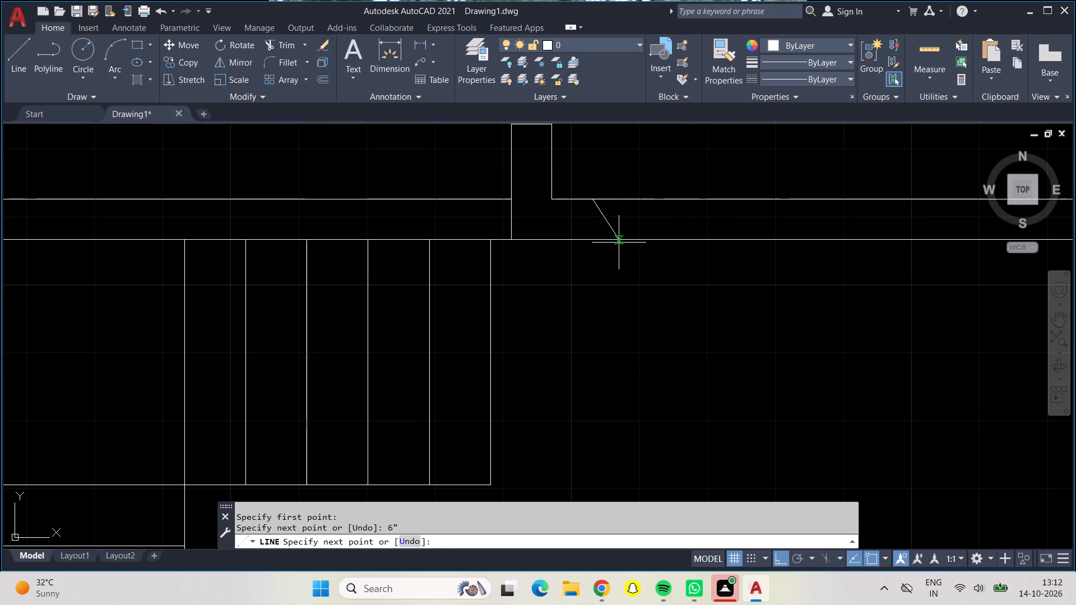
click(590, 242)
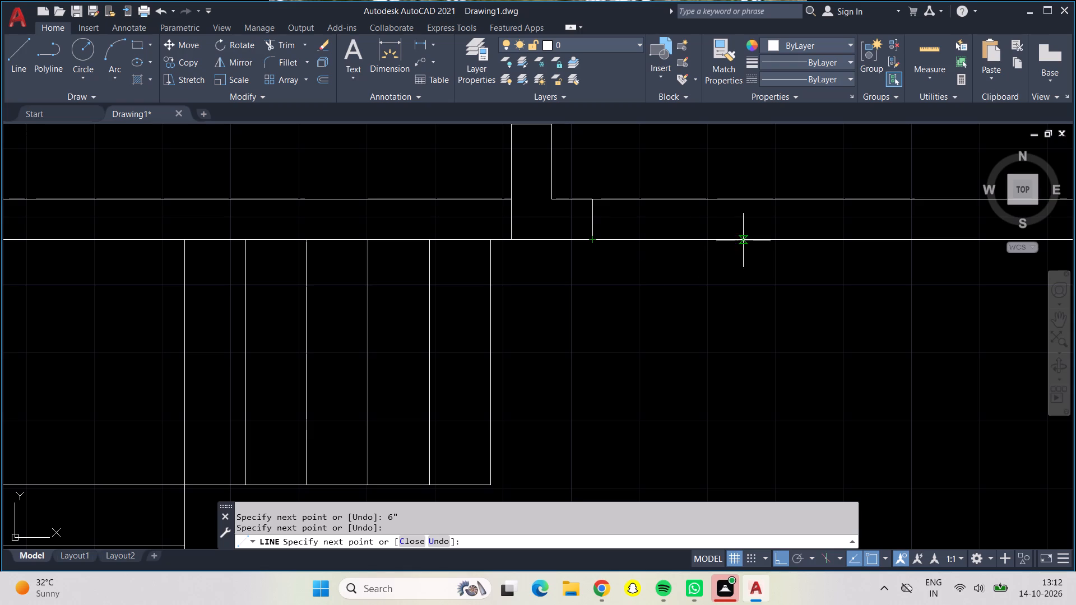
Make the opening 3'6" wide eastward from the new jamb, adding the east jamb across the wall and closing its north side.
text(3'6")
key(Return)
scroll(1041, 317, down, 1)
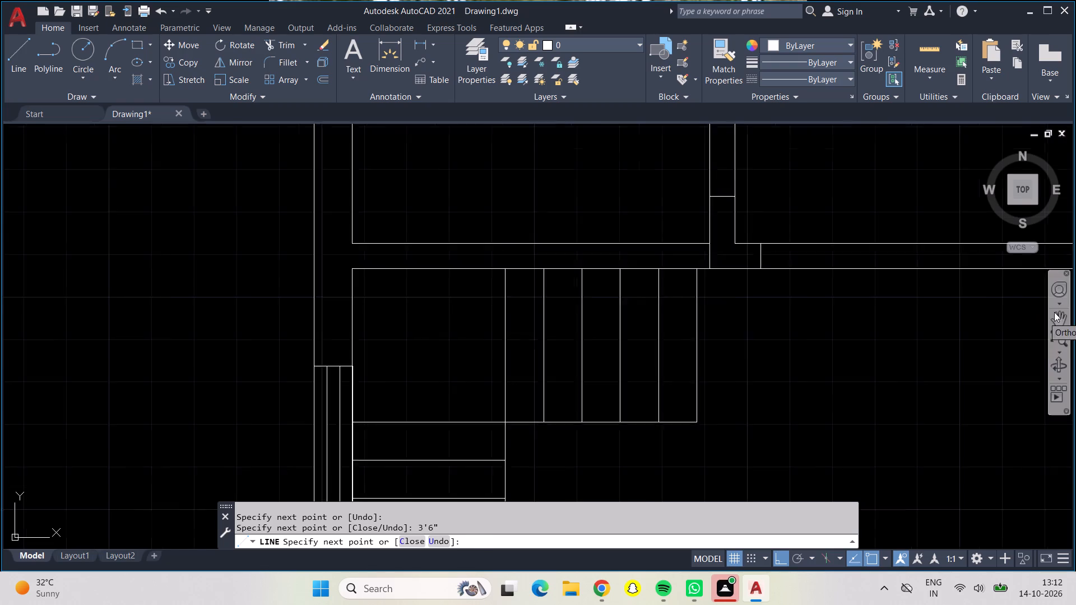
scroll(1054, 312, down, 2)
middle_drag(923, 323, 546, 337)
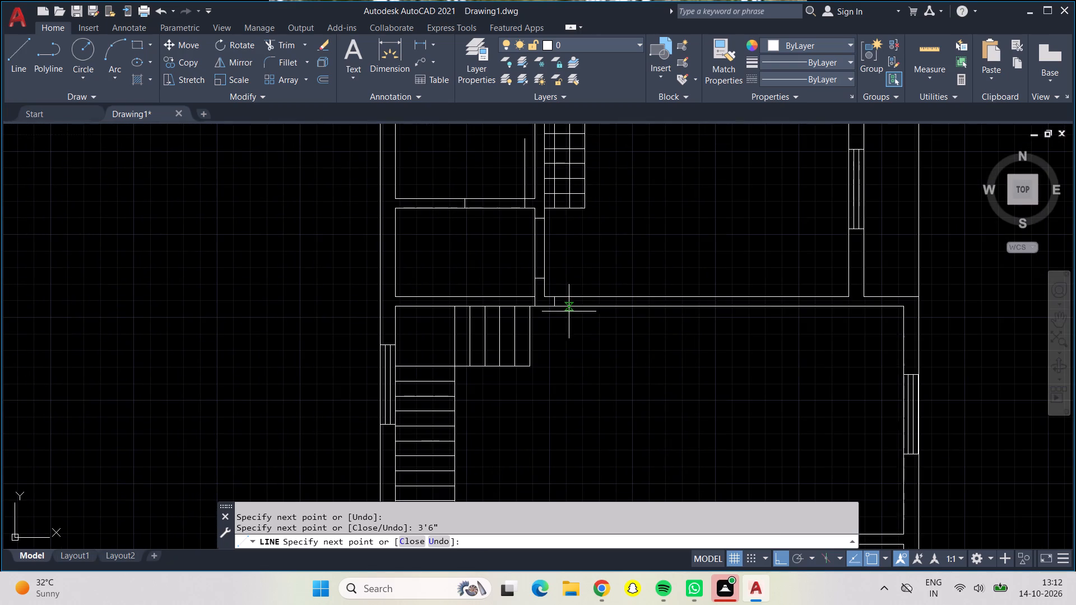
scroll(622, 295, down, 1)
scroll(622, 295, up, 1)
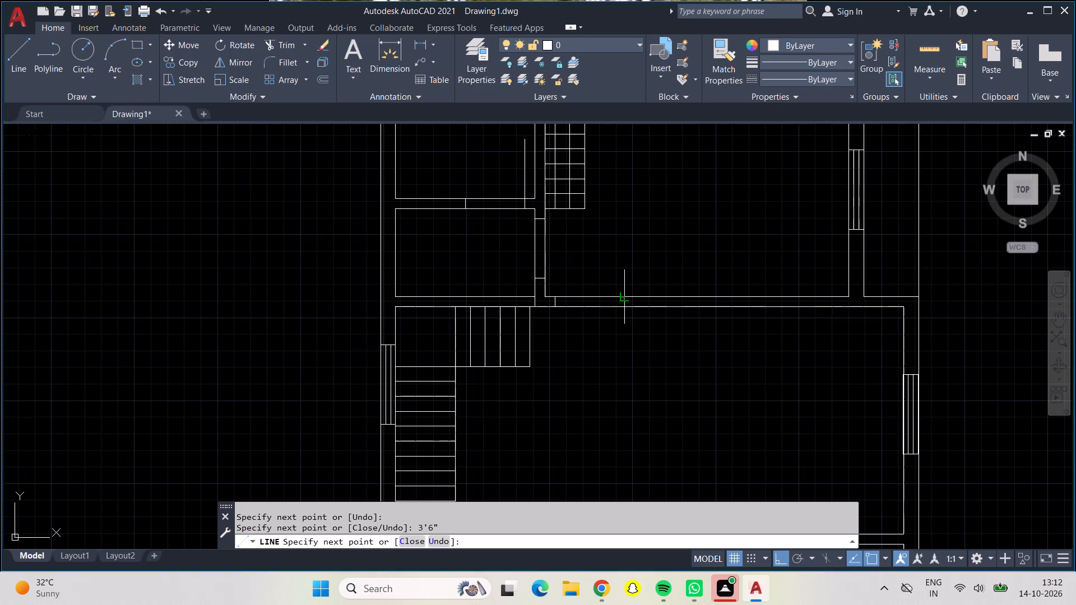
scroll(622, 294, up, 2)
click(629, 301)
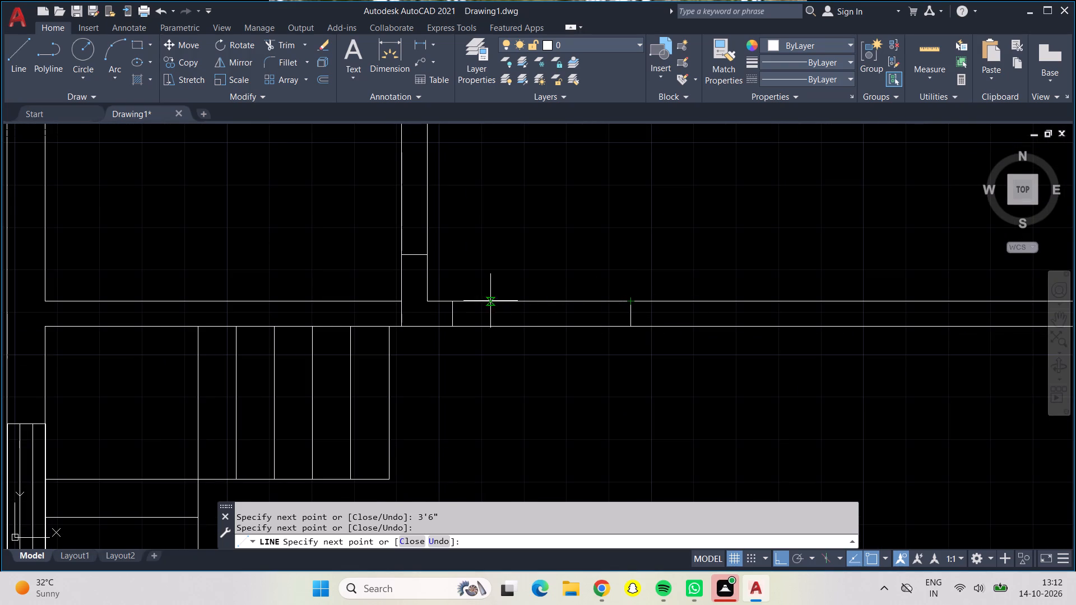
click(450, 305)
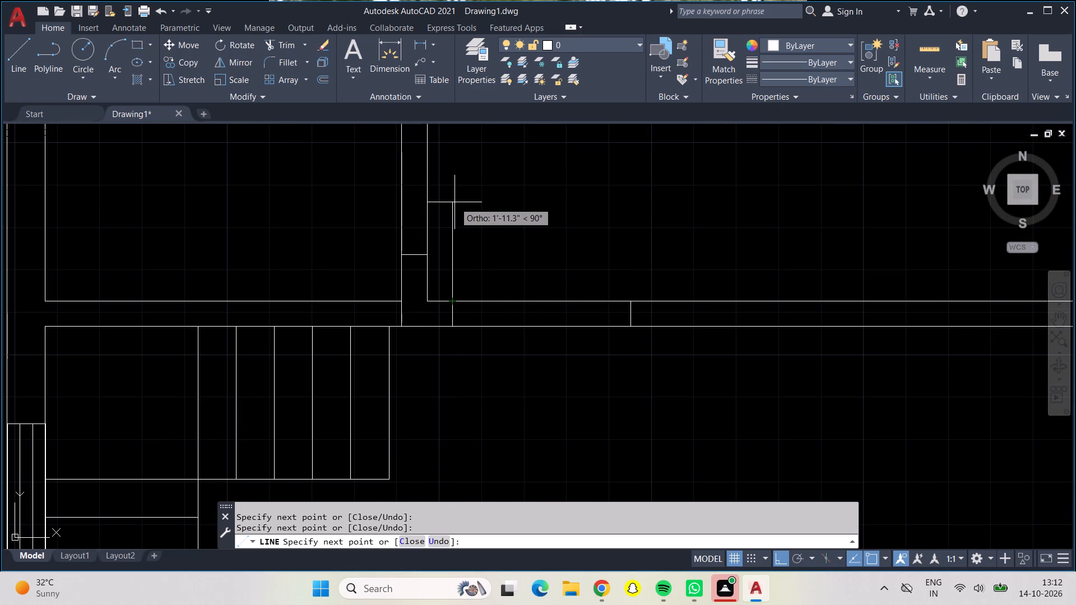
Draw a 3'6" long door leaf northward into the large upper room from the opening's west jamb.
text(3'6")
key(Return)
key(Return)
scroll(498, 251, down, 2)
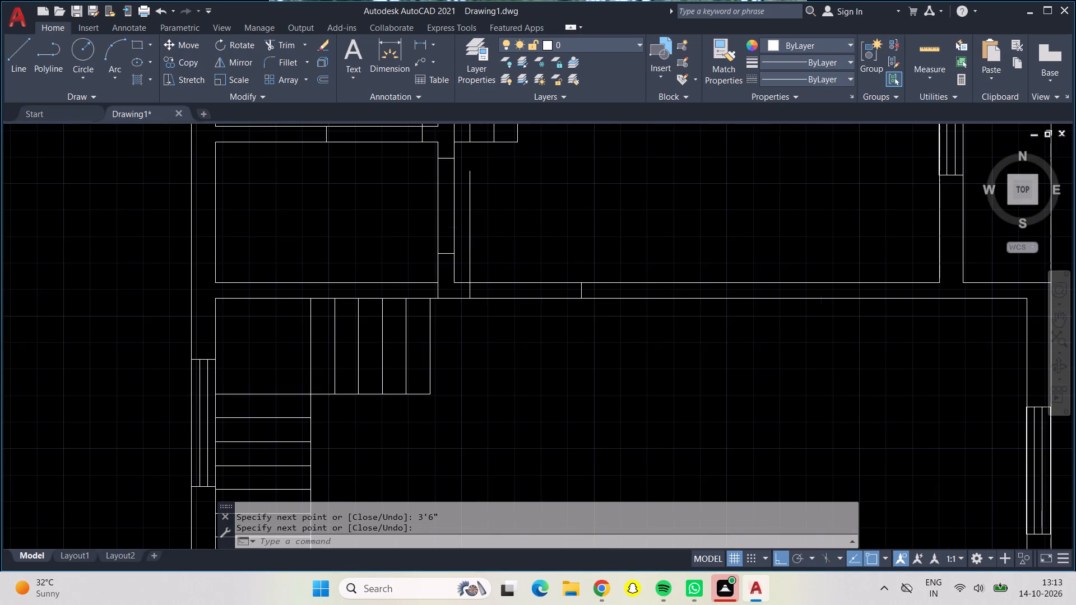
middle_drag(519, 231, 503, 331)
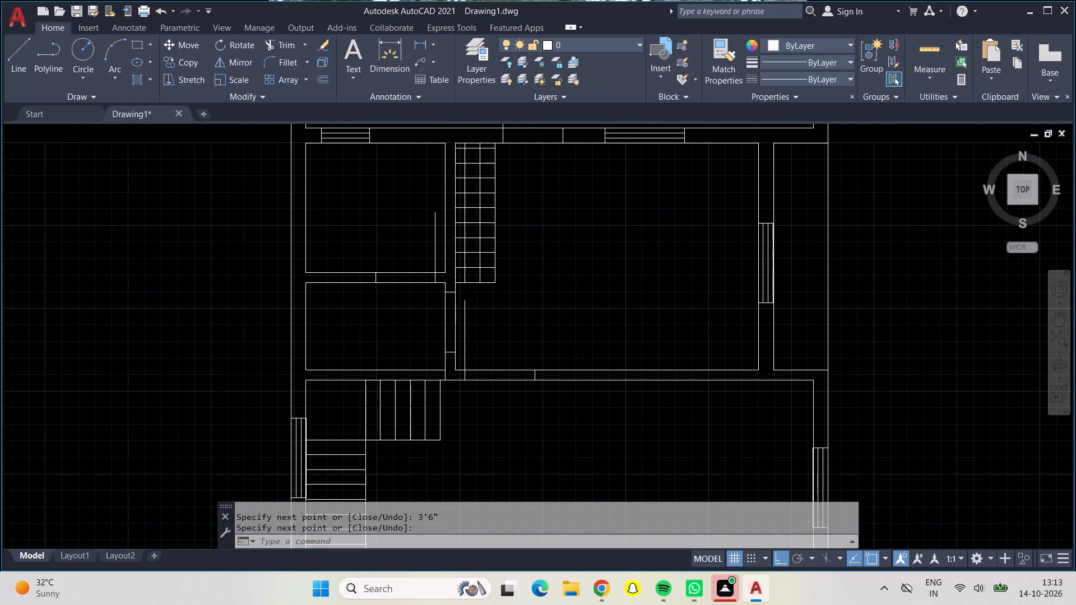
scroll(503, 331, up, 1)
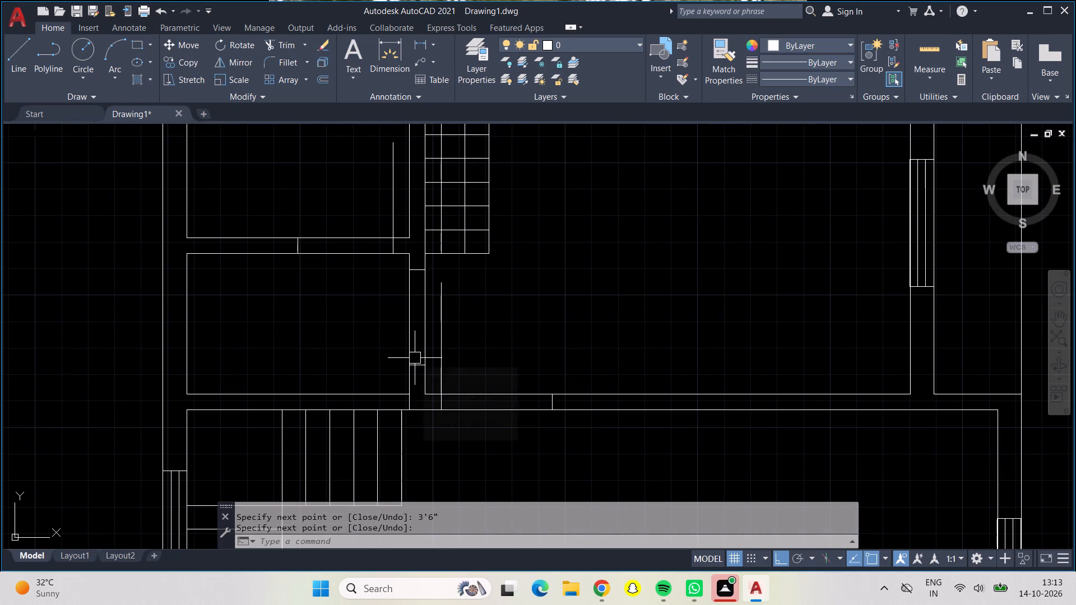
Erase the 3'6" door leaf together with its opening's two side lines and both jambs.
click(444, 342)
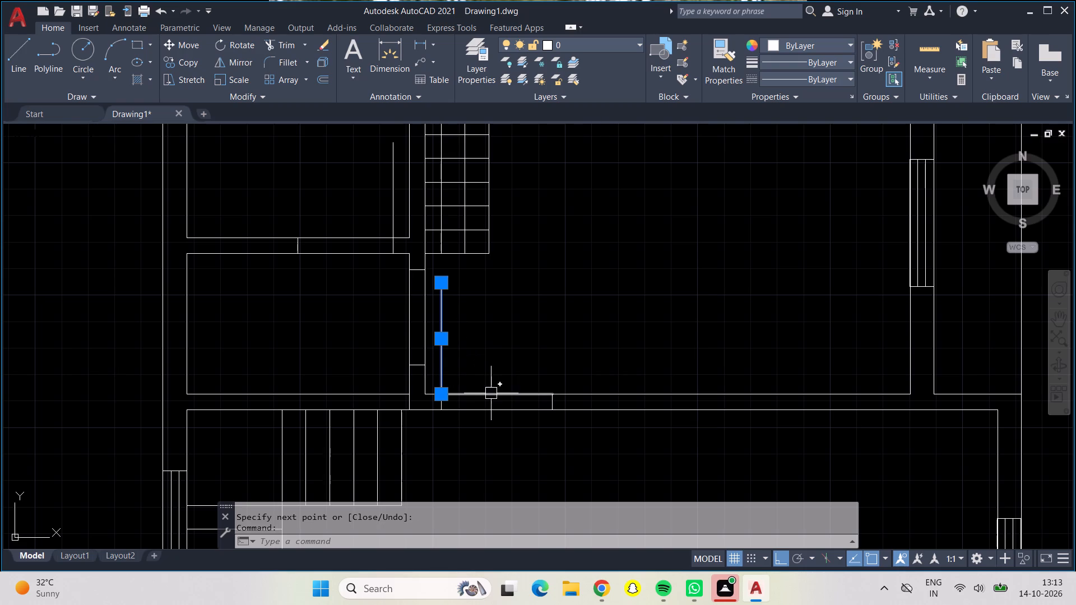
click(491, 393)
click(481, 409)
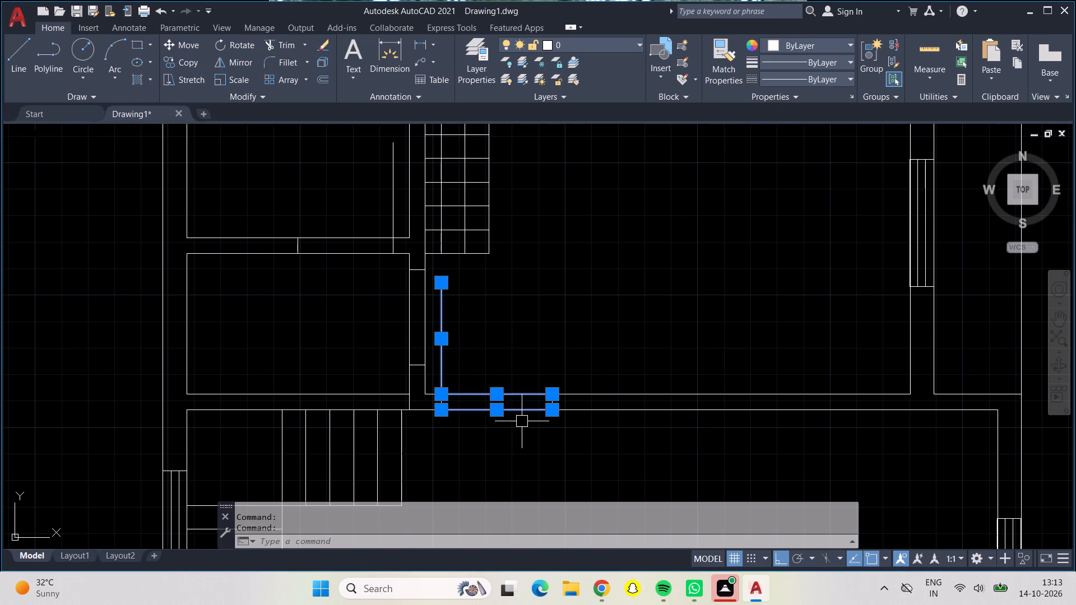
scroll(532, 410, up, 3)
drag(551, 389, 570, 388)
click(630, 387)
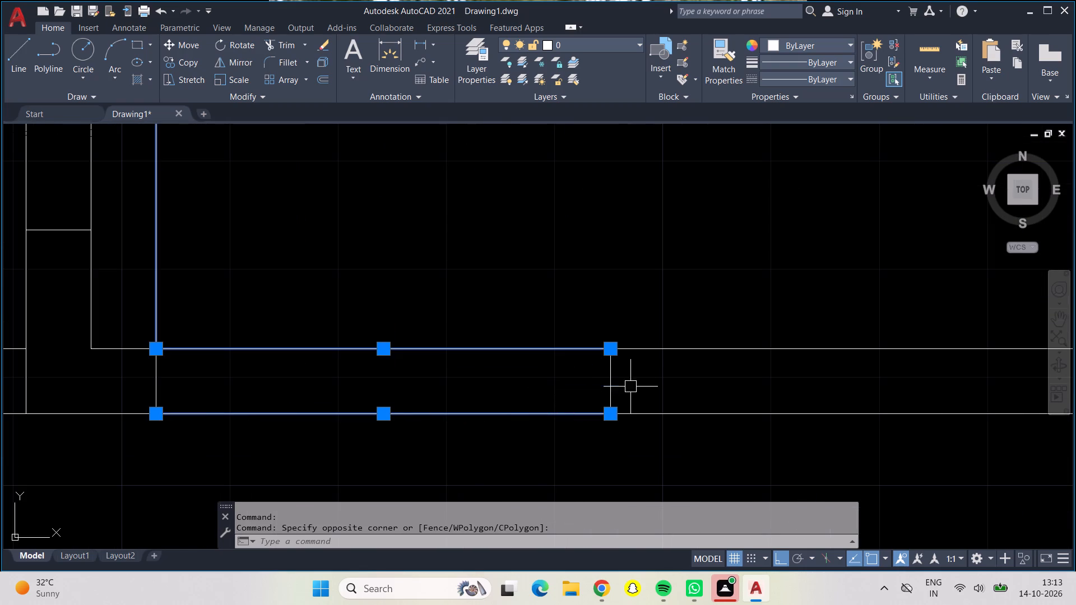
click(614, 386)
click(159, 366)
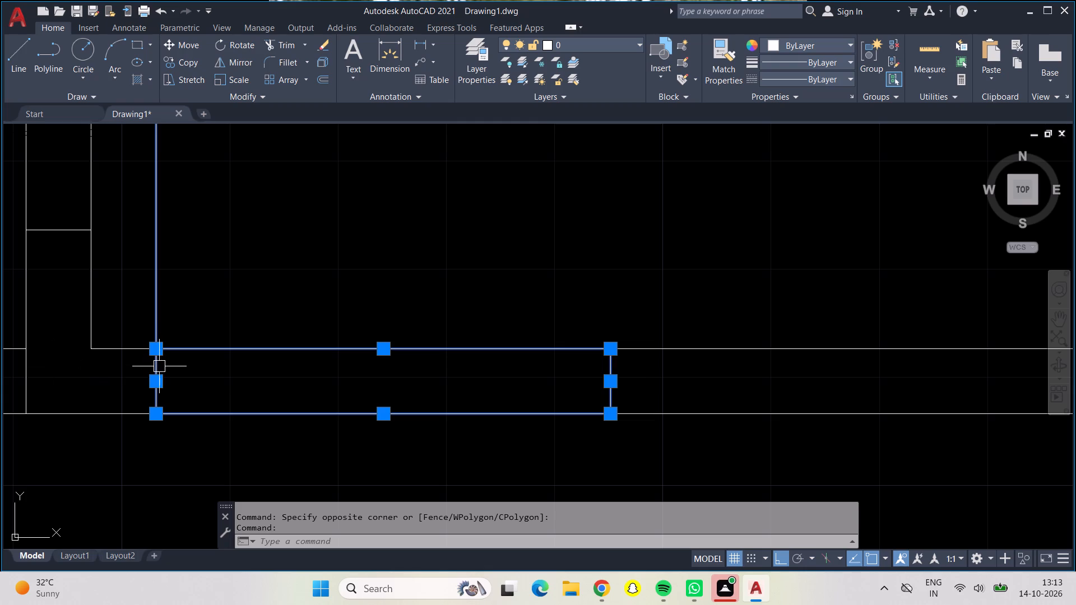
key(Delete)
Erase both side lines and the lower jamb of the 3' opening between the lower small room and the large room.
scroll(160, 367, down, 1)
scroll(217, 213, down, 1)
middle_drag(213, 210, 396, 430)
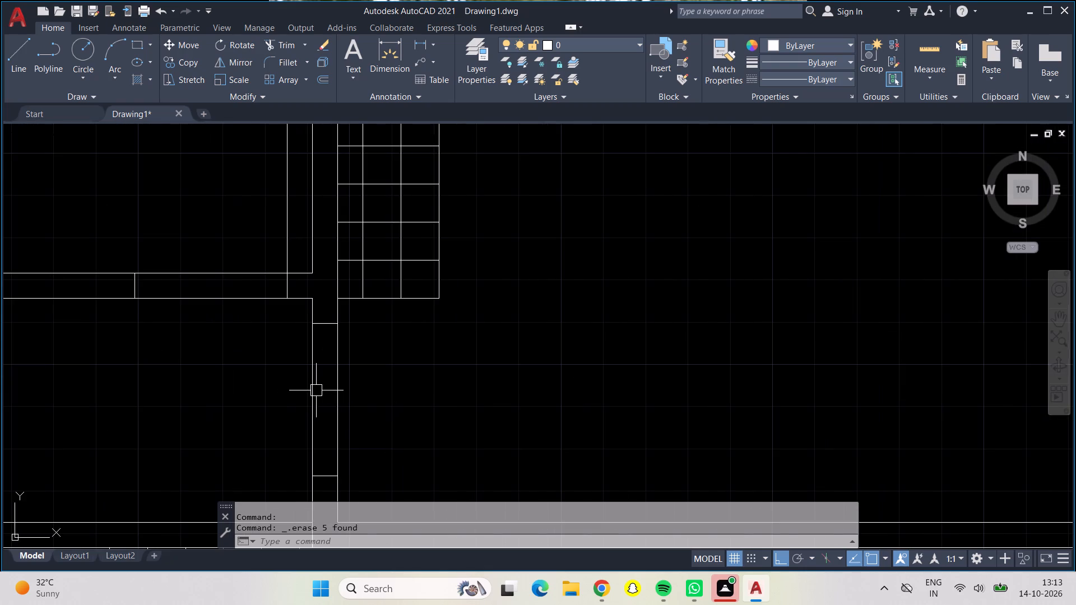
click(311, 393)
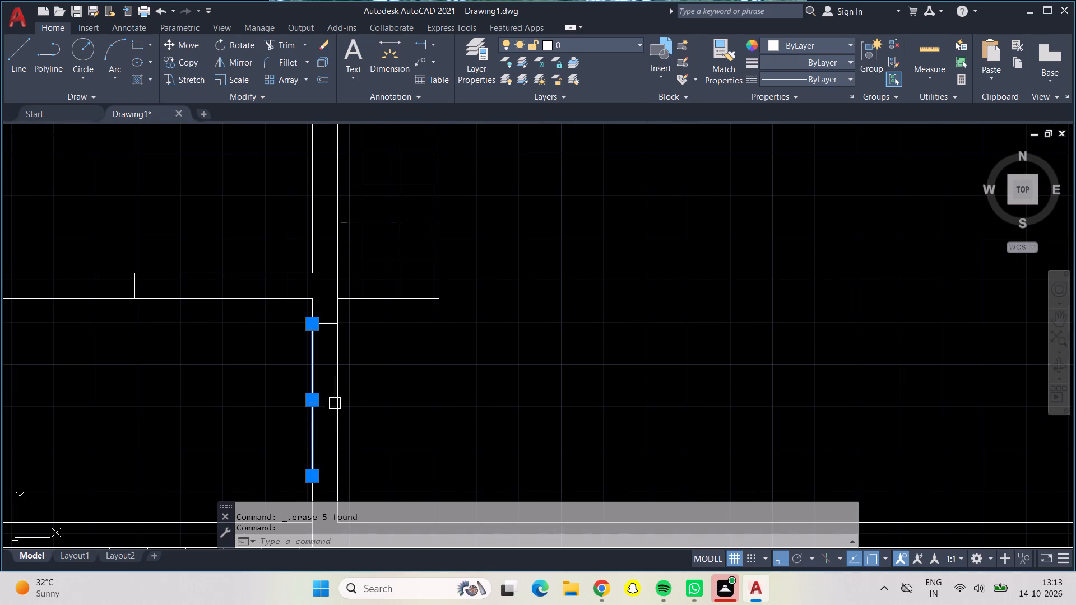
click(335, 403)
click(321, 479)
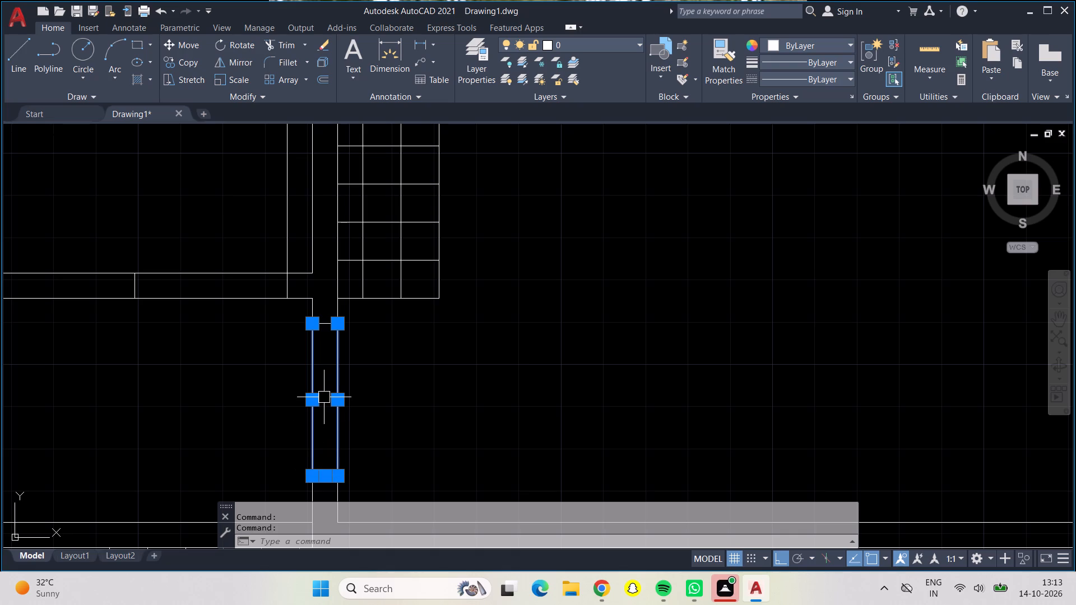
key(Delete)
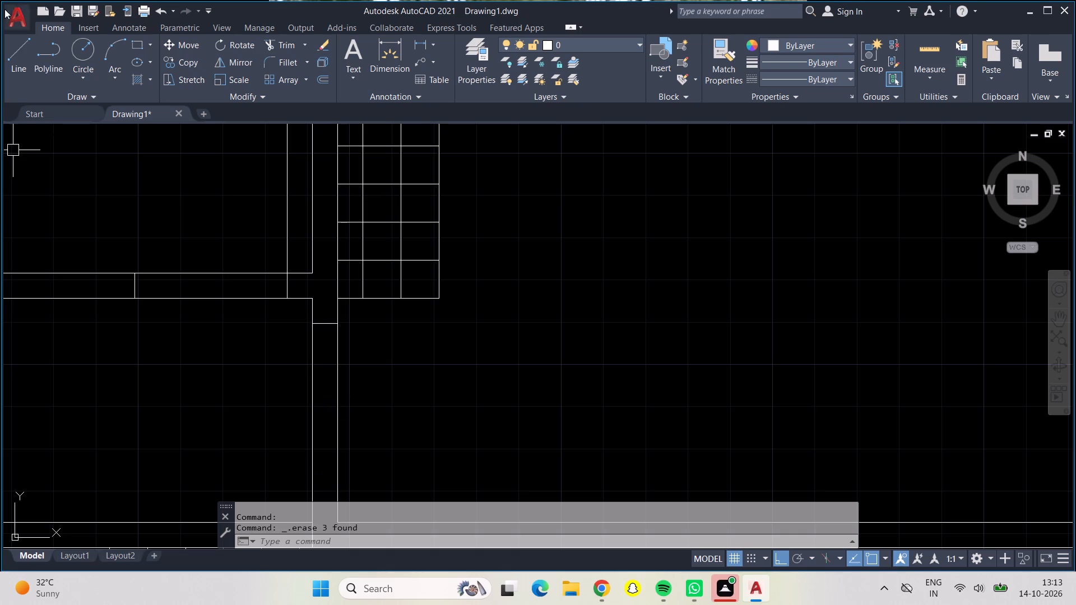
Redraw the opening southward from the upper jamb with 2' and 5" segments, adding the lower jamb and closing its west side.
click(15, 59)
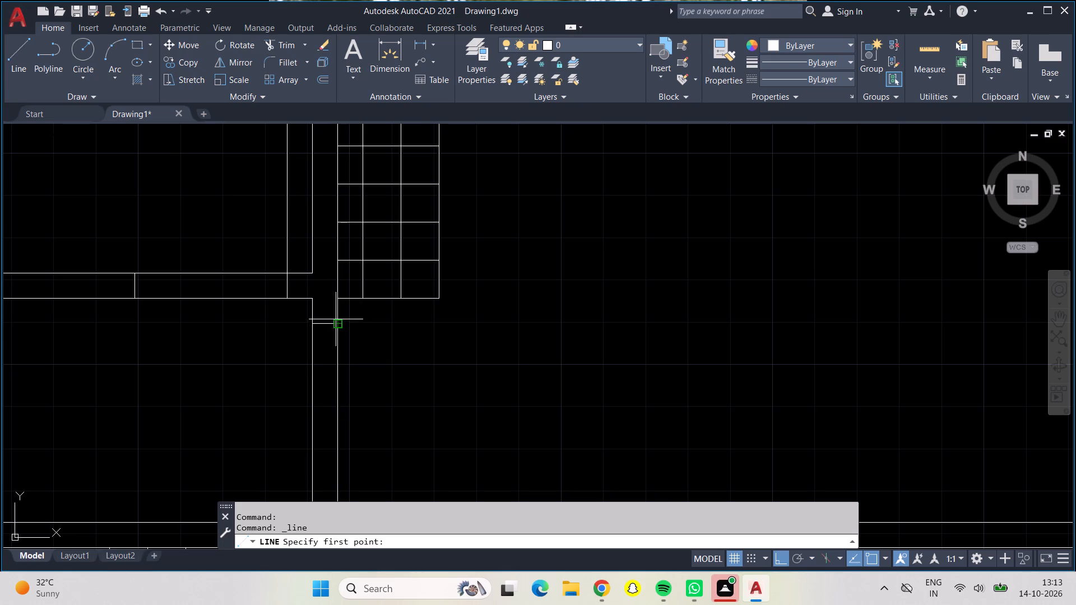
click(337, 323)
text(2')
key(Return)
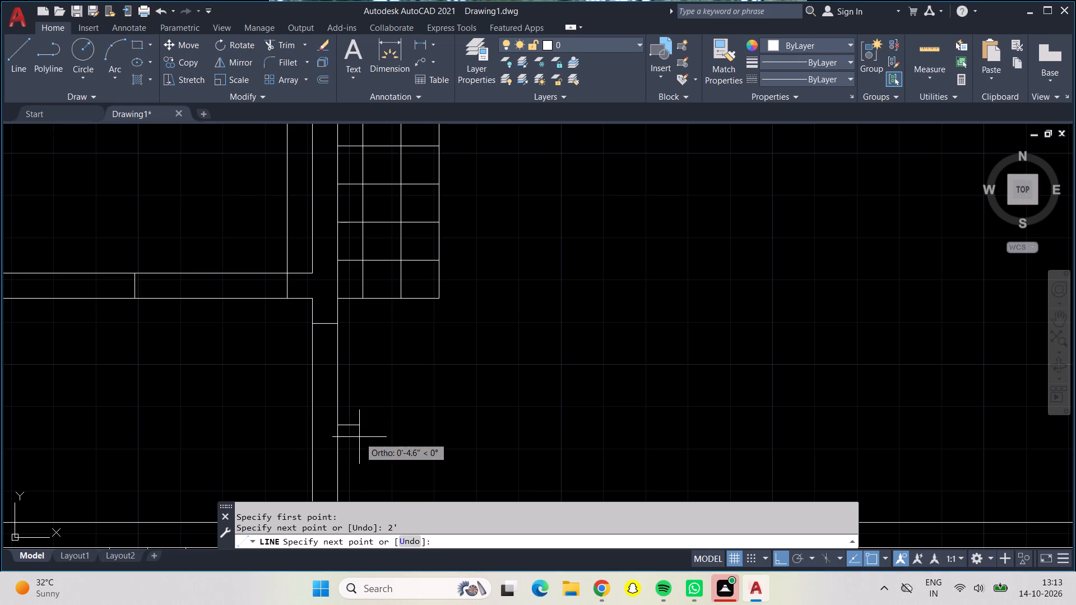
text(5")
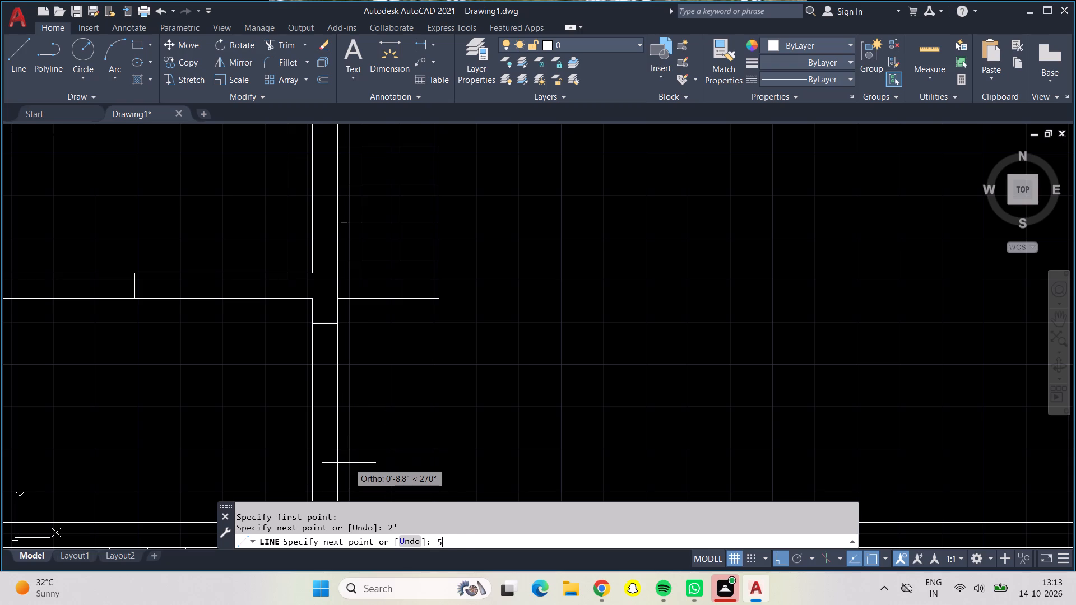
key(Return)
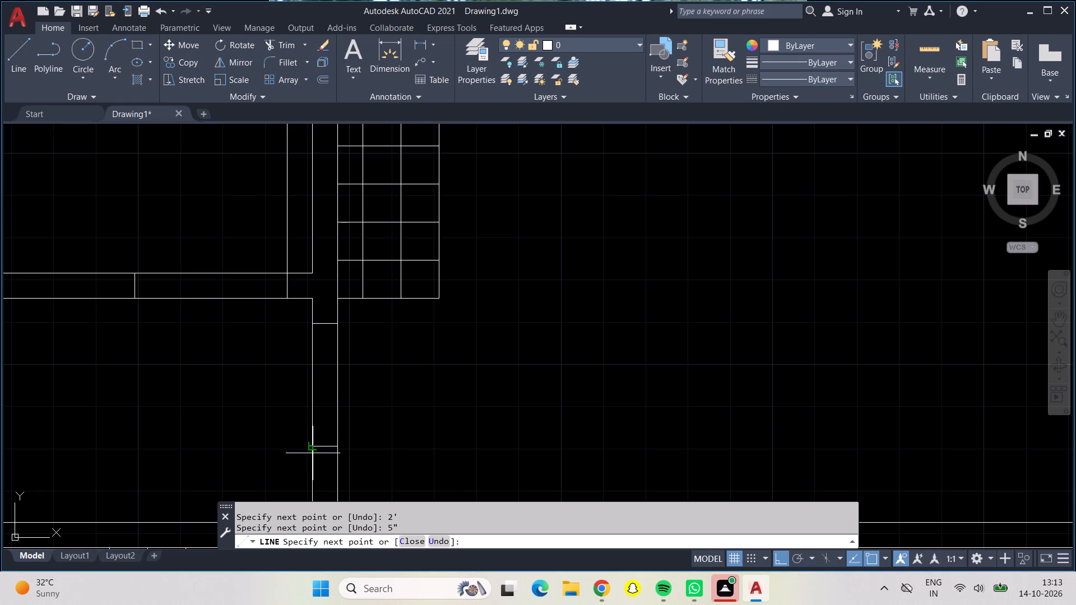
click(309, 444)
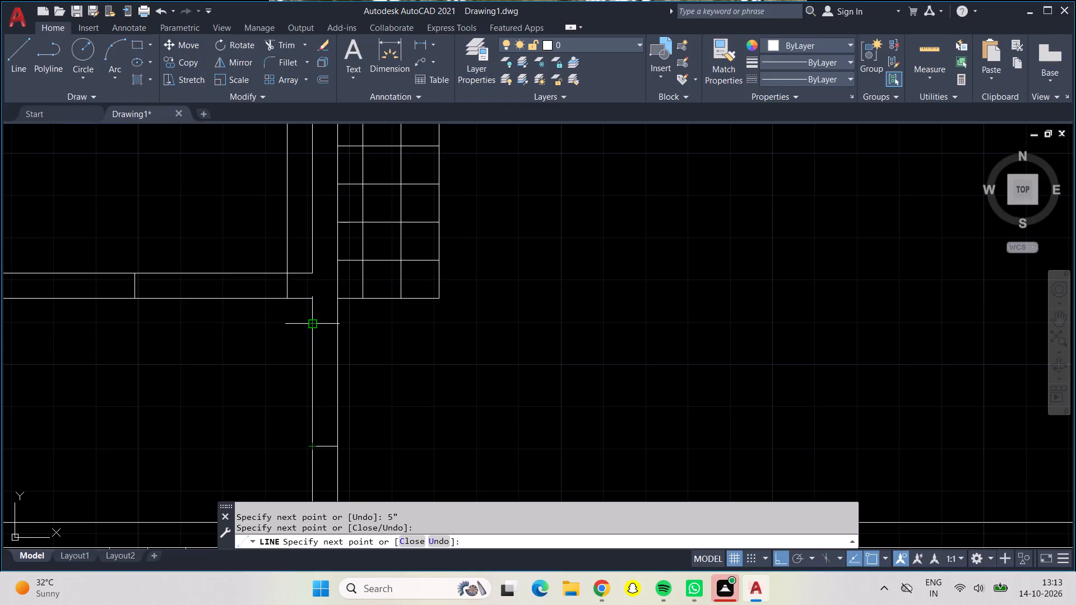
click(316, 325)
key(Return)
Draw a 3' door opening with both jambs in the large upper room's south wall, starting 6" east of its southwest corner.
scroll(359, 377, down, 1)
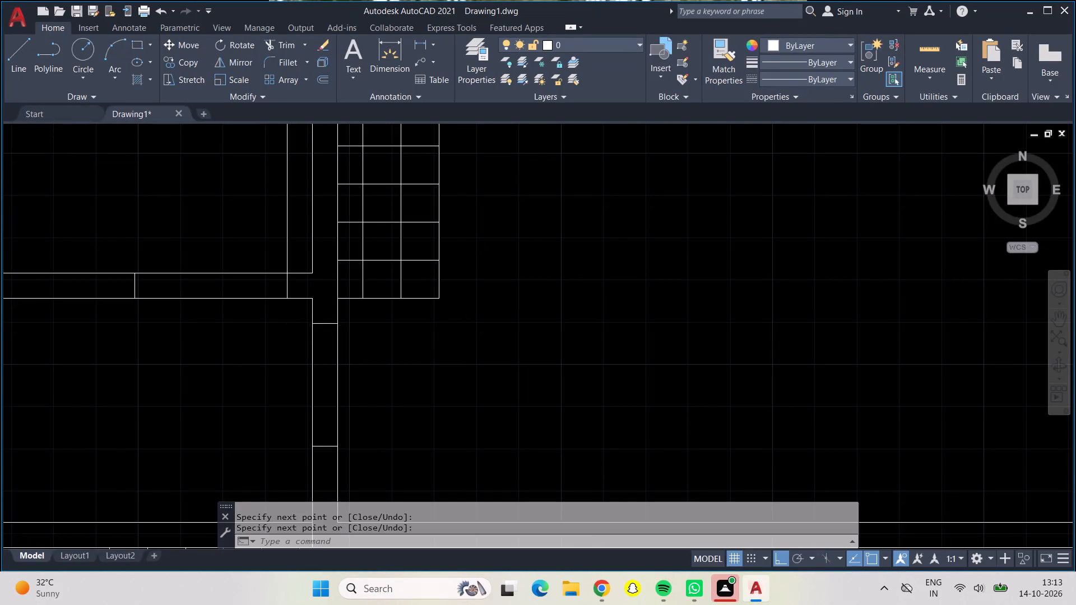
scroll(370, 383, down, 1)
middle_drag(374, 387, 344, 324)
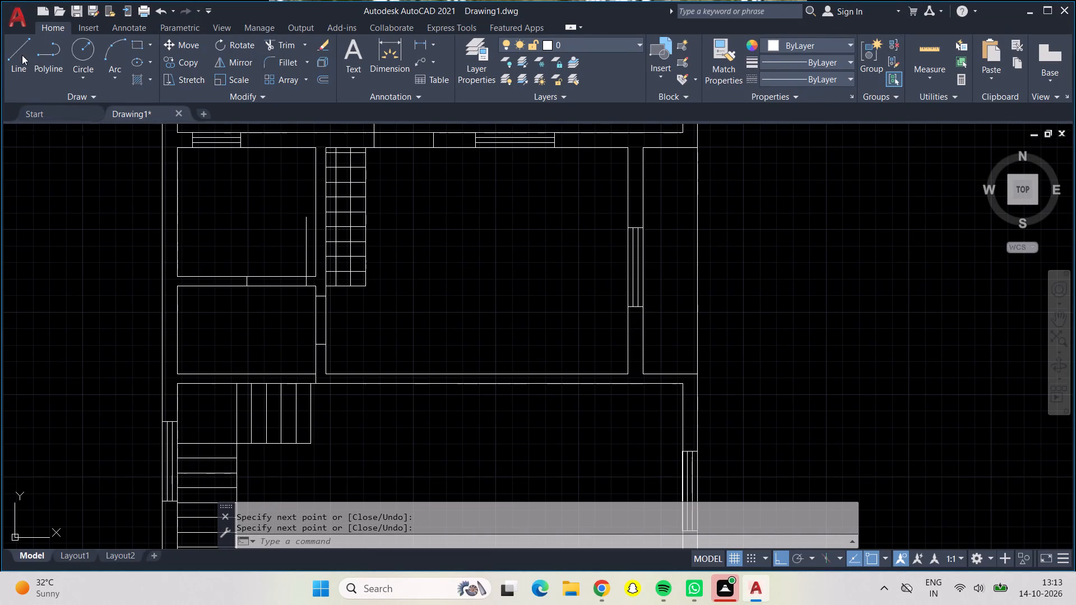
click(21, 54)
scroll(311, 372, up, 3)
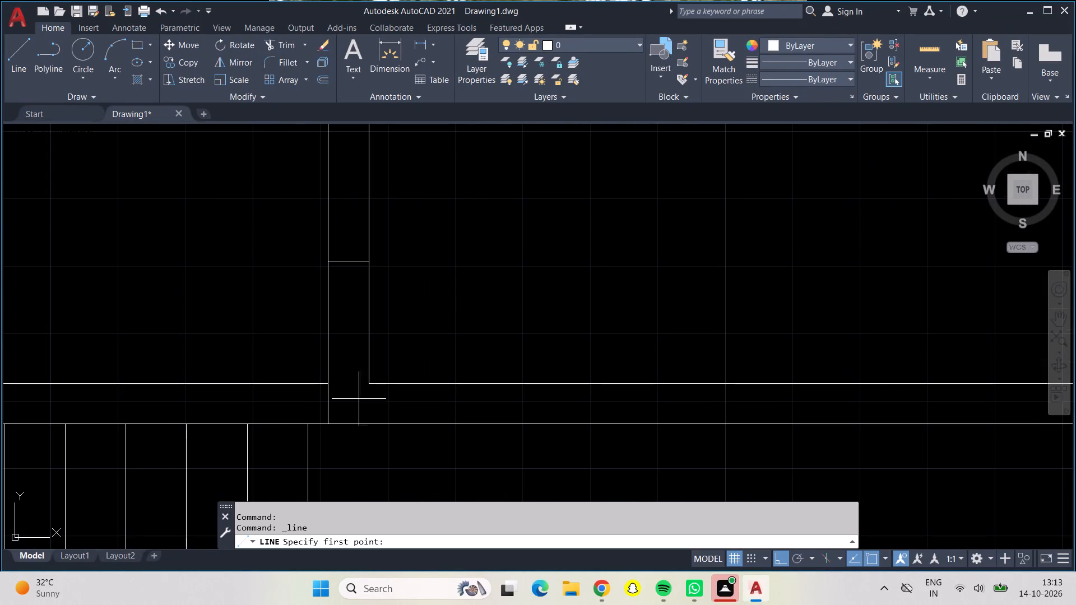
click(369, 388)
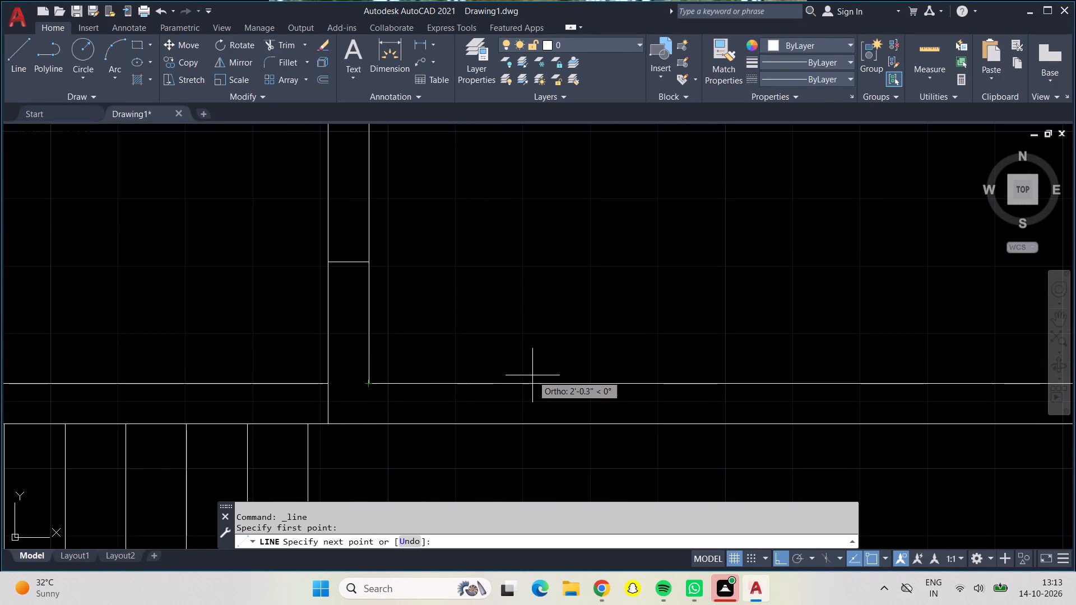
text(6")
key(Return)
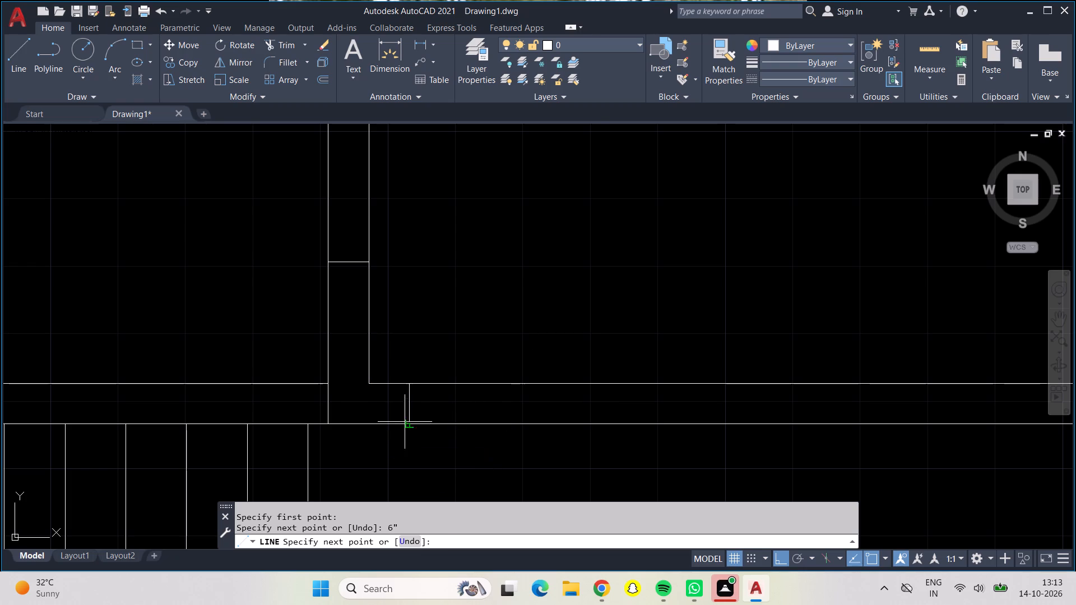
click(413, 424)
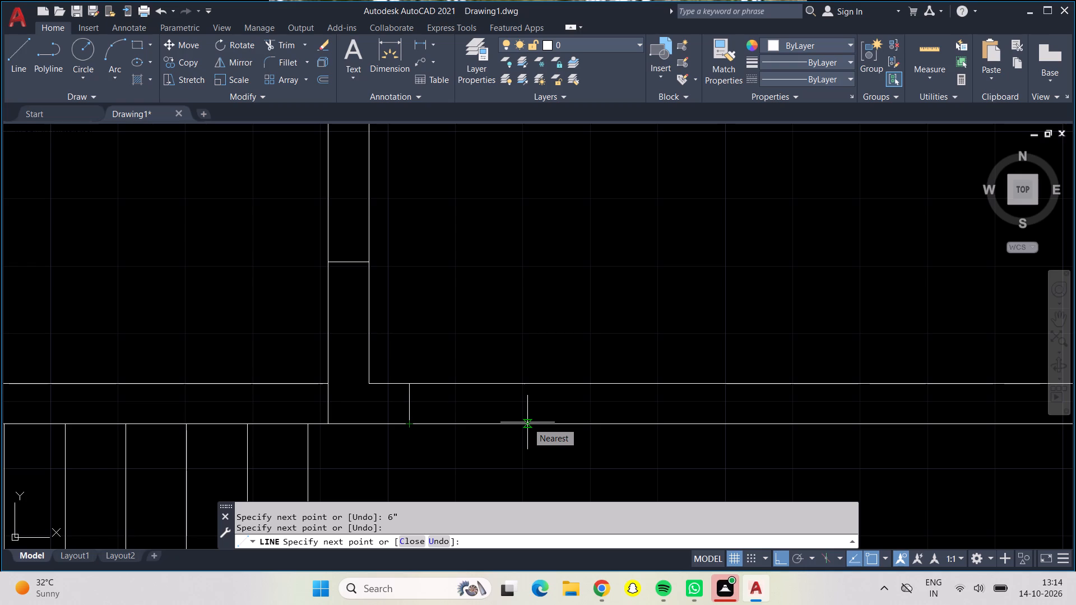
text(3')
key(Return)
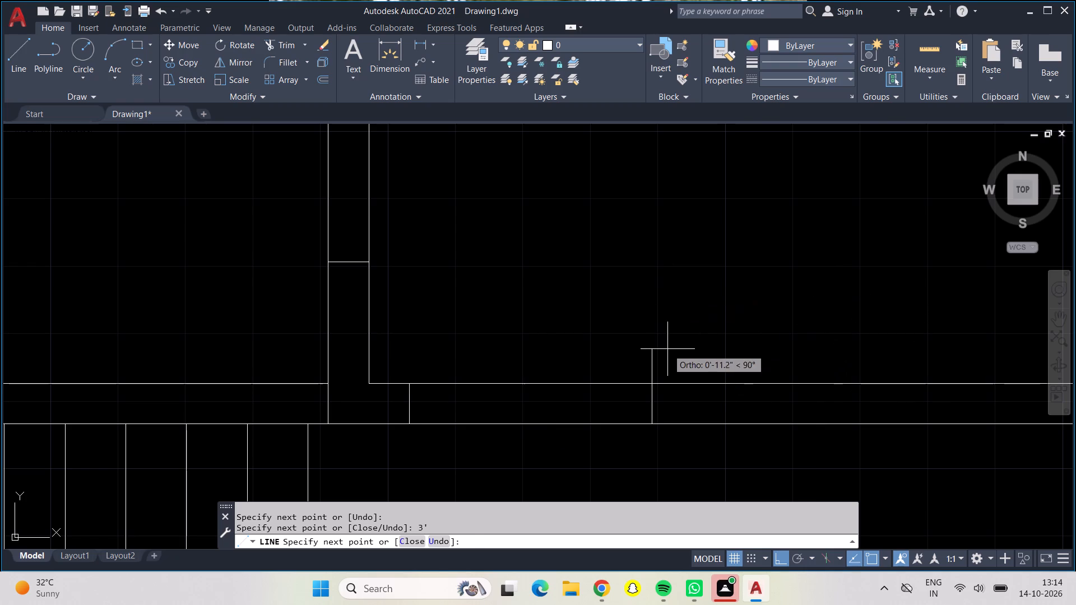
click(656, 383)
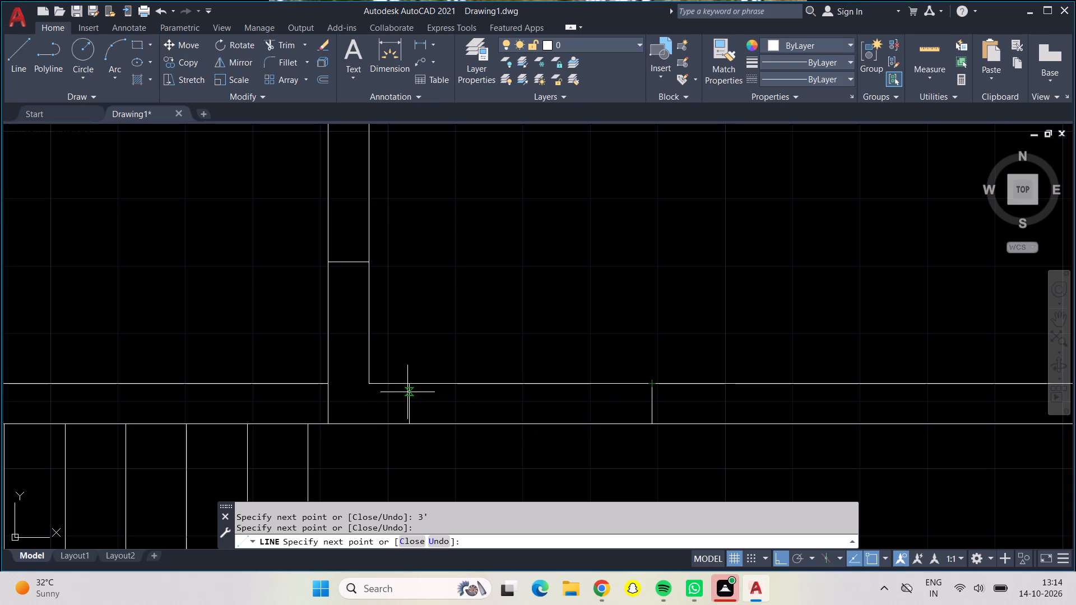
click(408, 383)
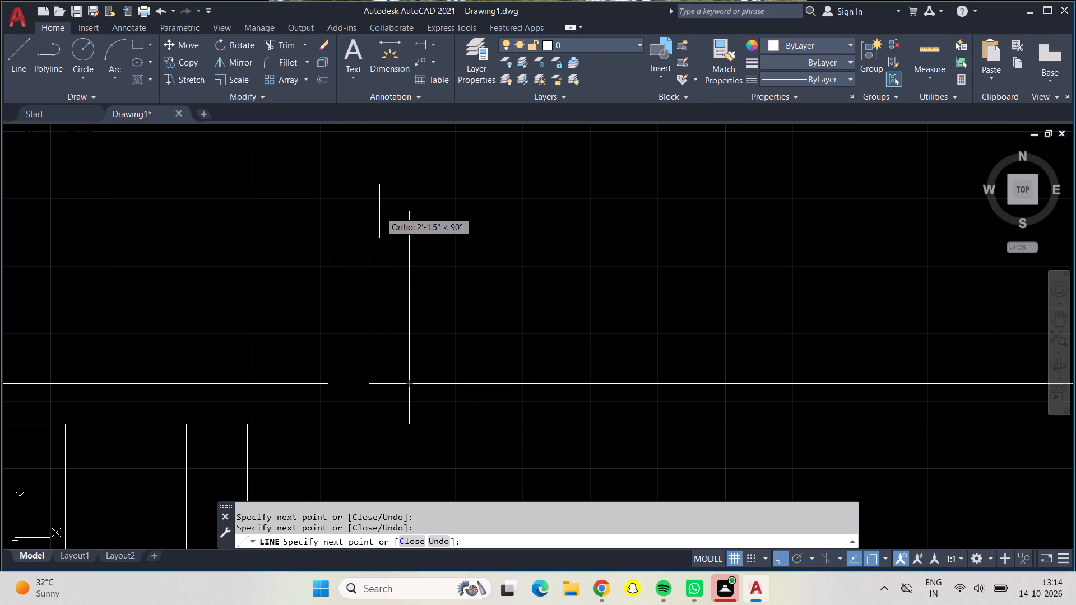
Draw a 3' door leaf northward into the large room from the opening's west jamb.
text(3')
key(Return)
key(Escape)
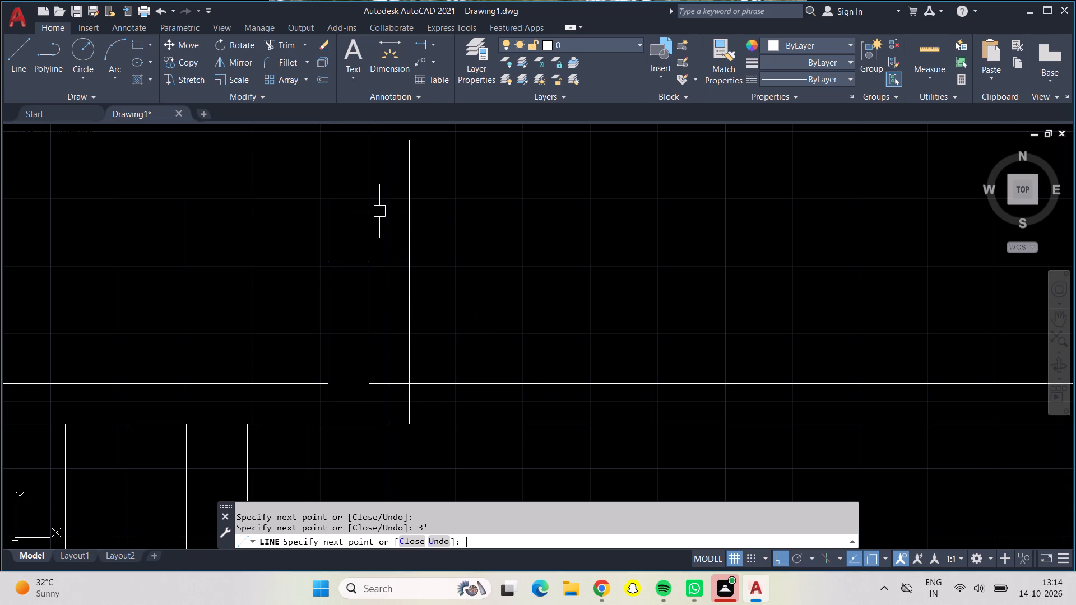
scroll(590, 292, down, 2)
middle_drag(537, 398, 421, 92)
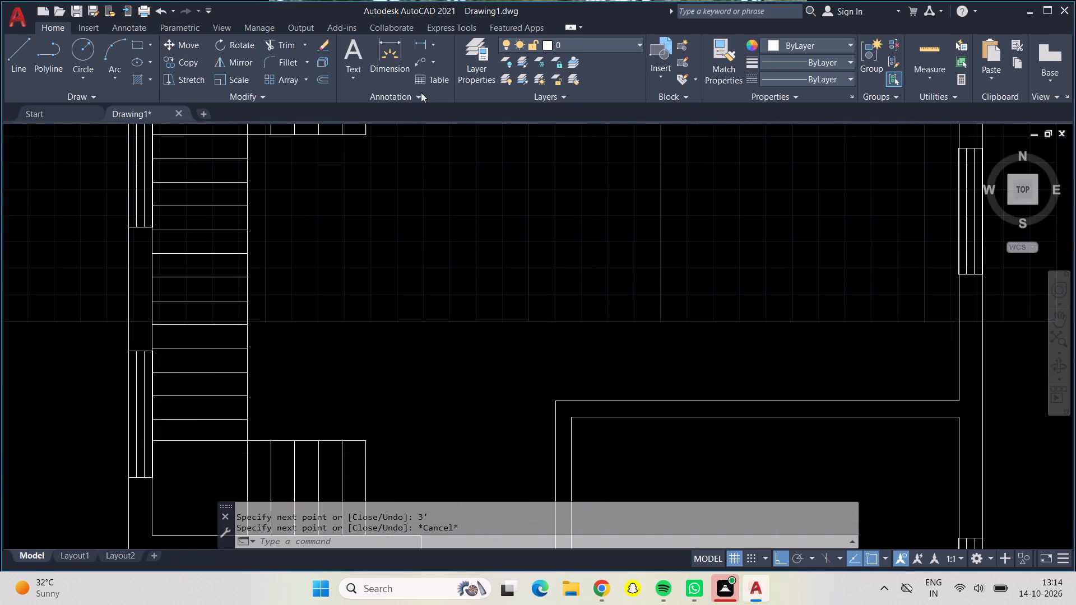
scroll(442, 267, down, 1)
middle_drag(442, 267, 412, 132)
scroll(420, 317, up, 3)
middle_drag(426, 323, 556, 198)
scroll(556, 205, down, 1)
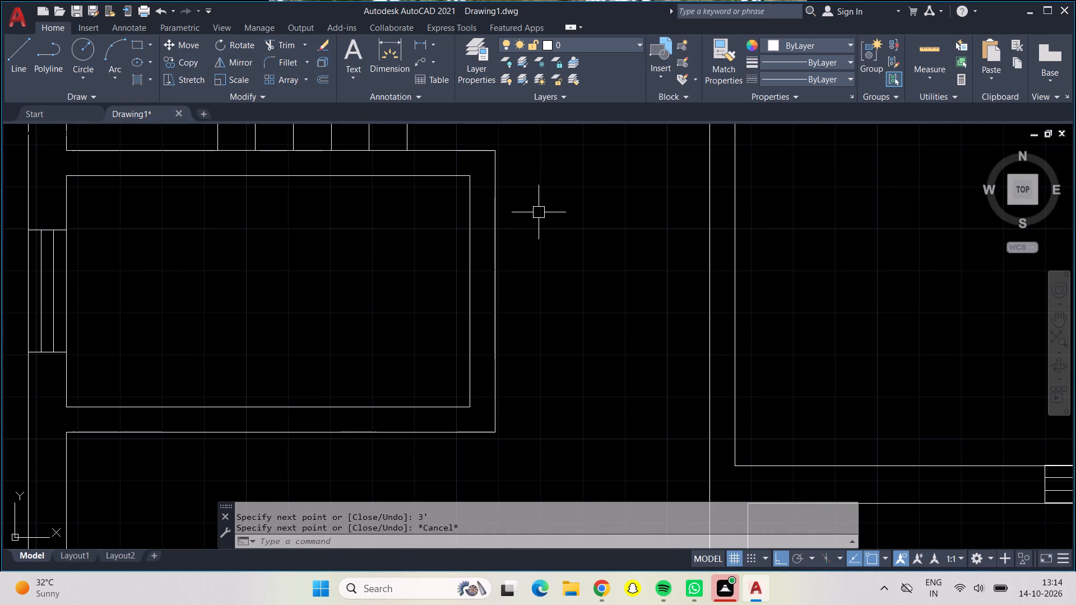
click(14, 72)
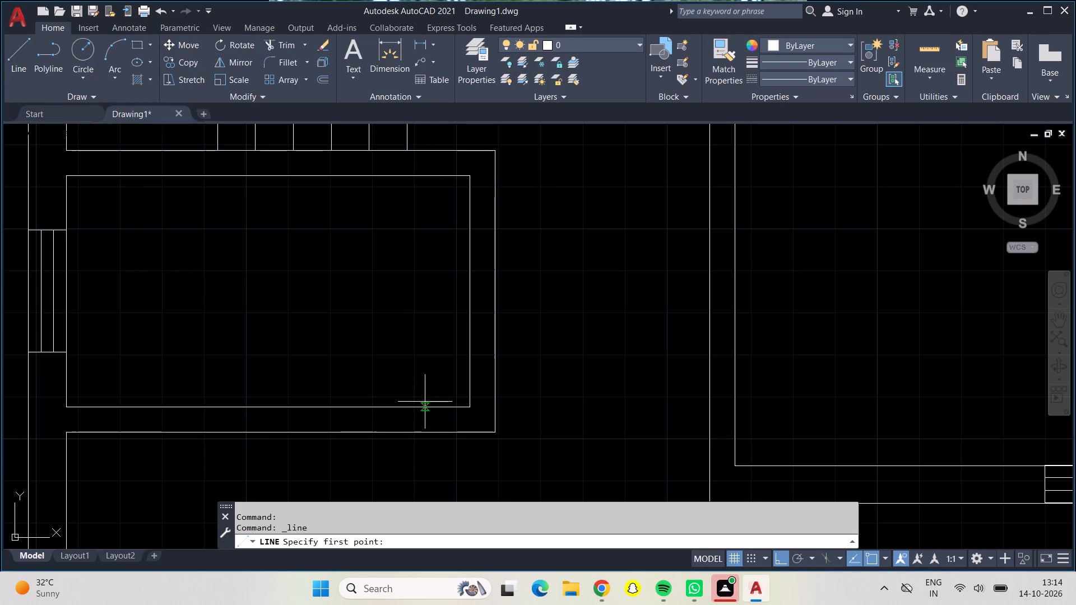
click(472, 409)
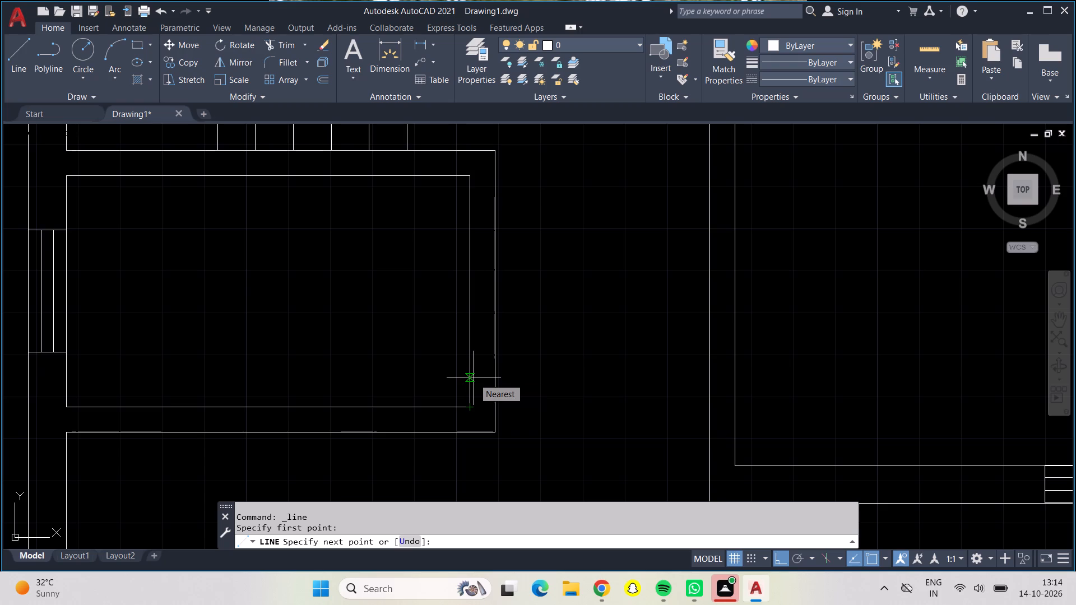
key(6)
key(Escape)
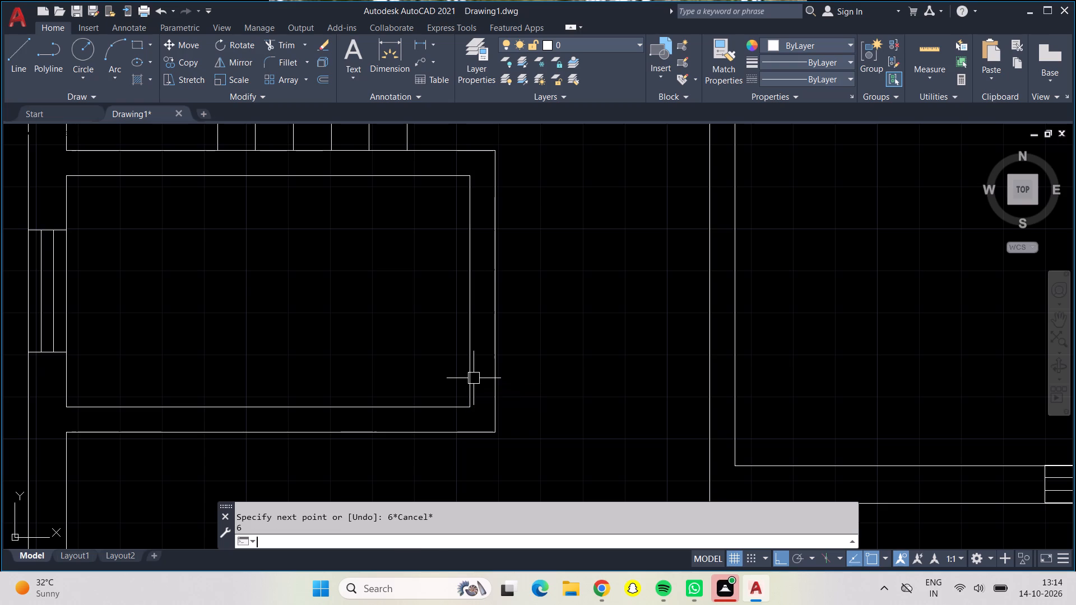
Quick-measure the door openings and wall segments around the large upper room's southwest corner.
scroll(514, 296, down, 2)
middle_drag(465, 141, 488, 255)
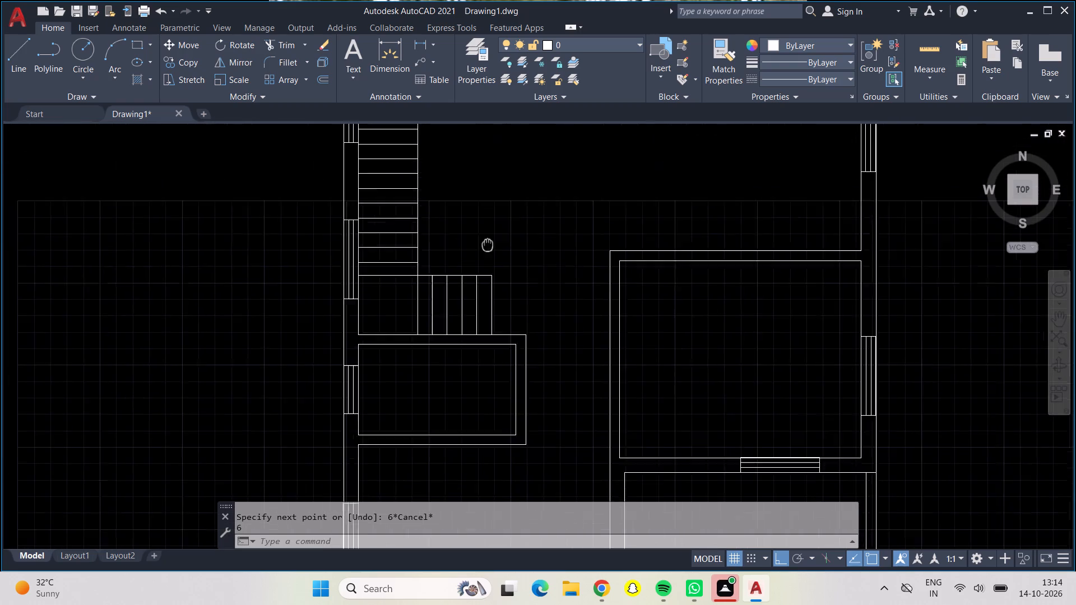
middle_drag(488, 255, 458, 494)
scroll(470, 173, up, 3)
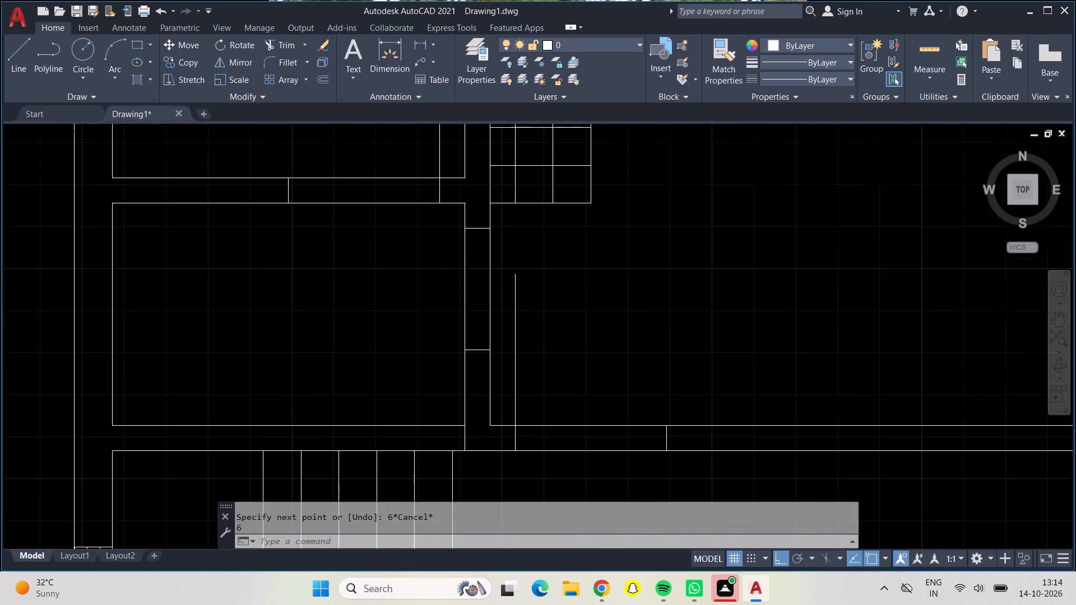
scroll(440, 176, up, 1)
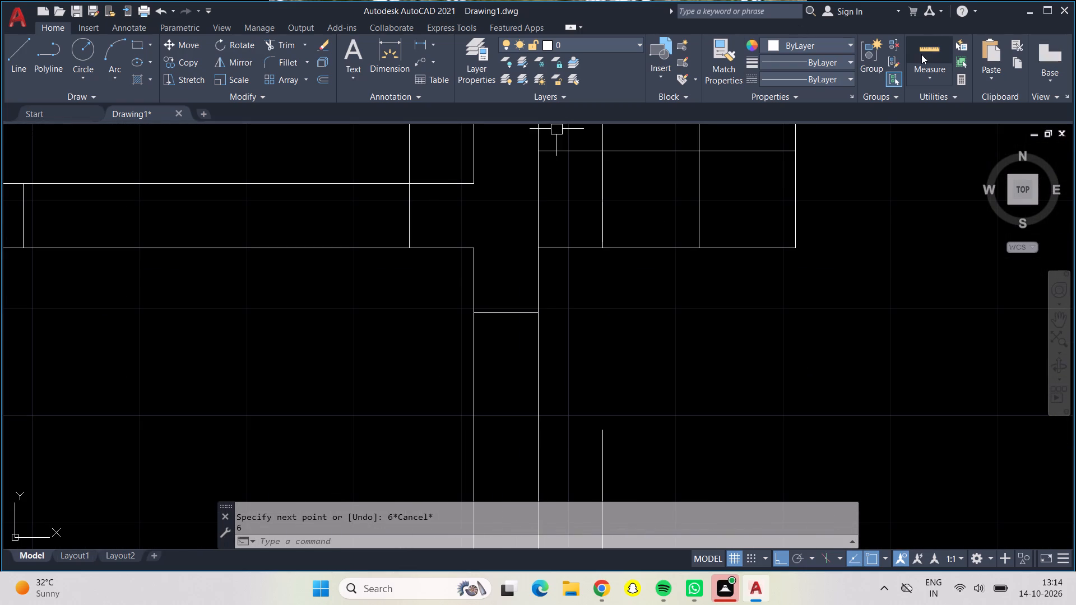
click(921, 54)
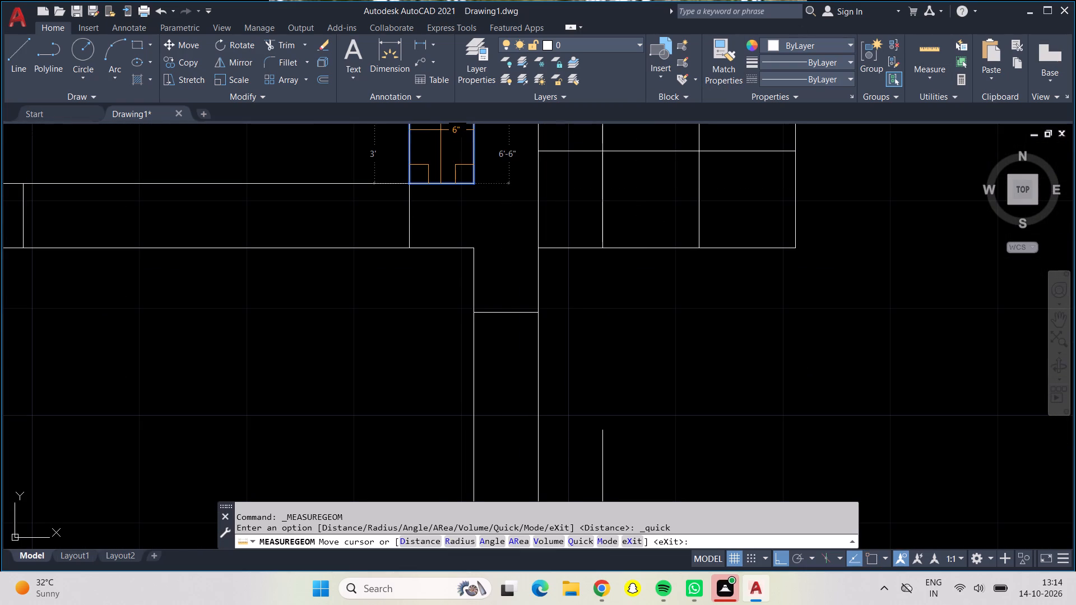
middle_drag(513, 280, 442, 149)
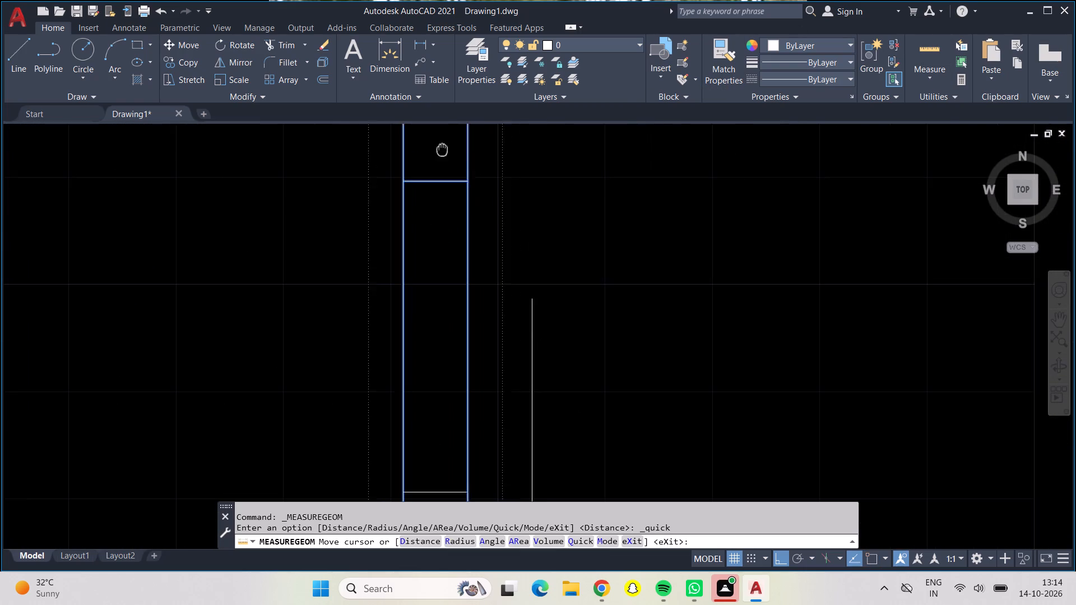
scroll(448, 155, down, 1)
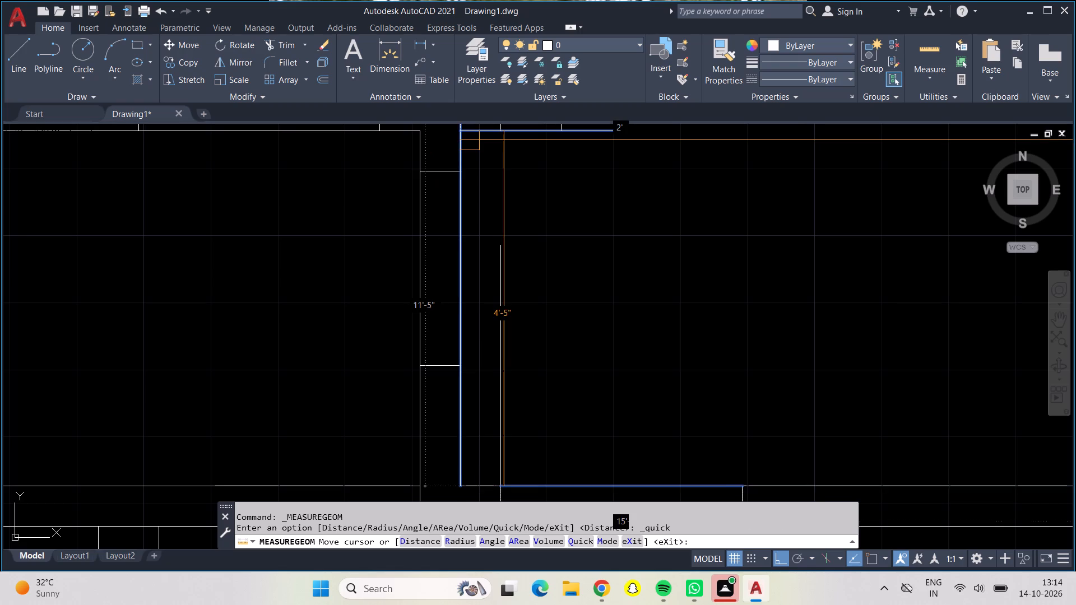
scroll(569, 236, down, 1)
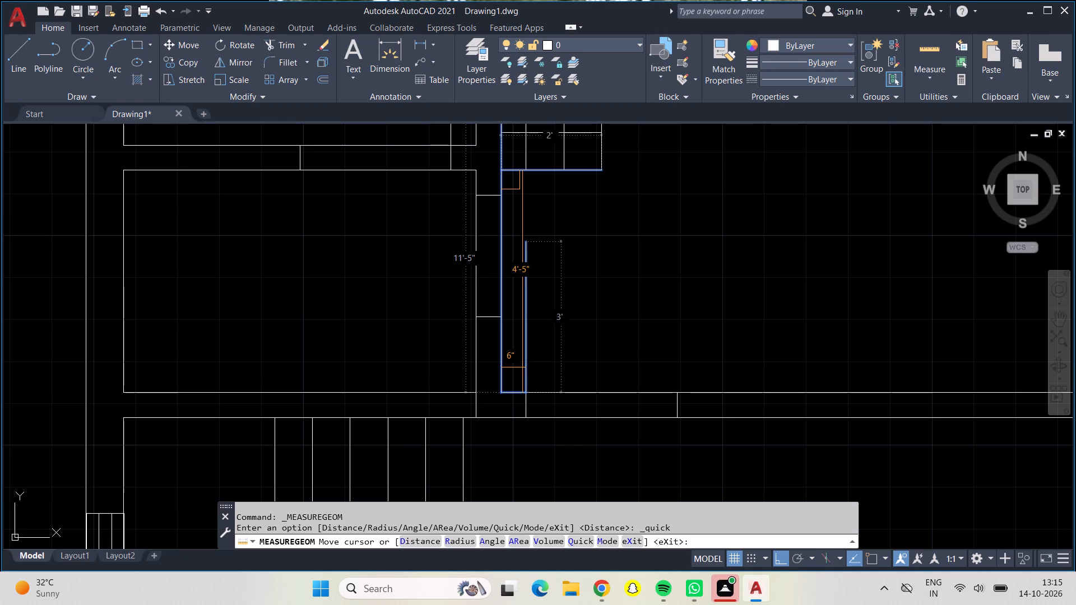
scroll(522, 367, down, 1)
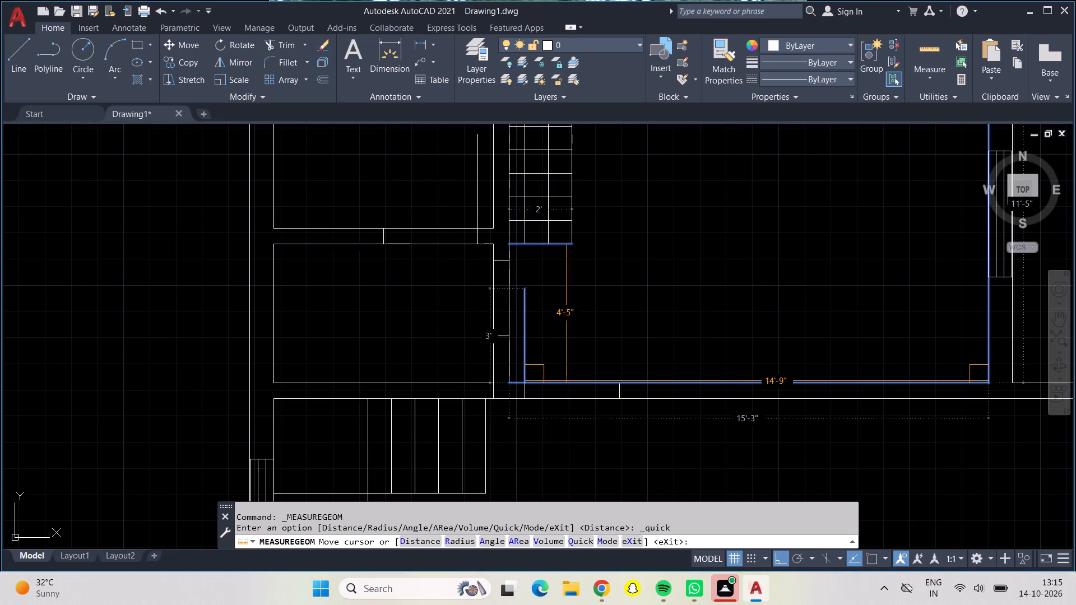
scroll(504, 364, down, 2)
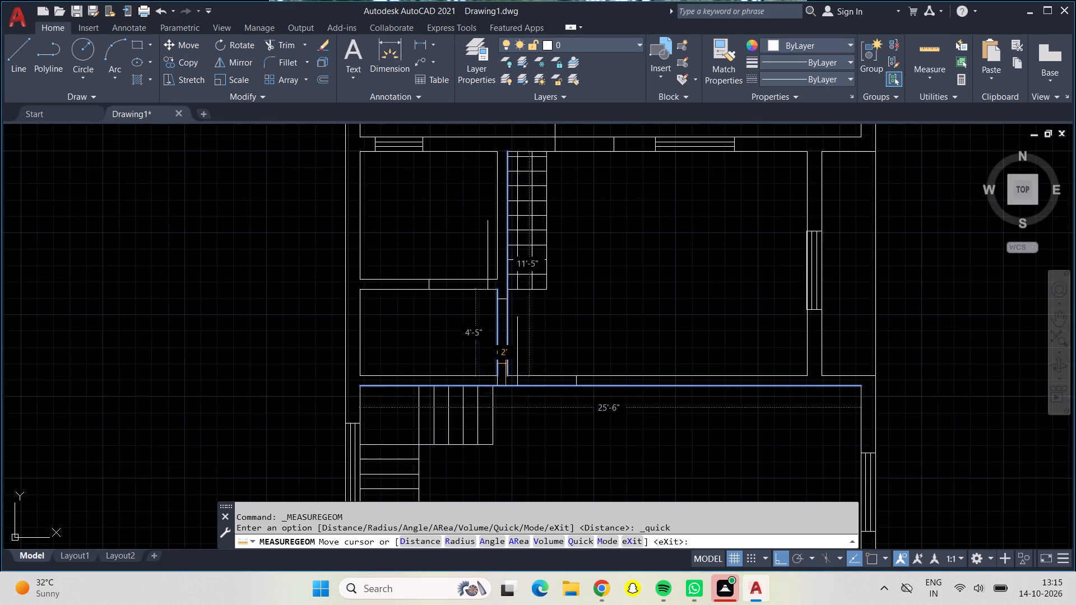
scroll(564, 342, up, 2)
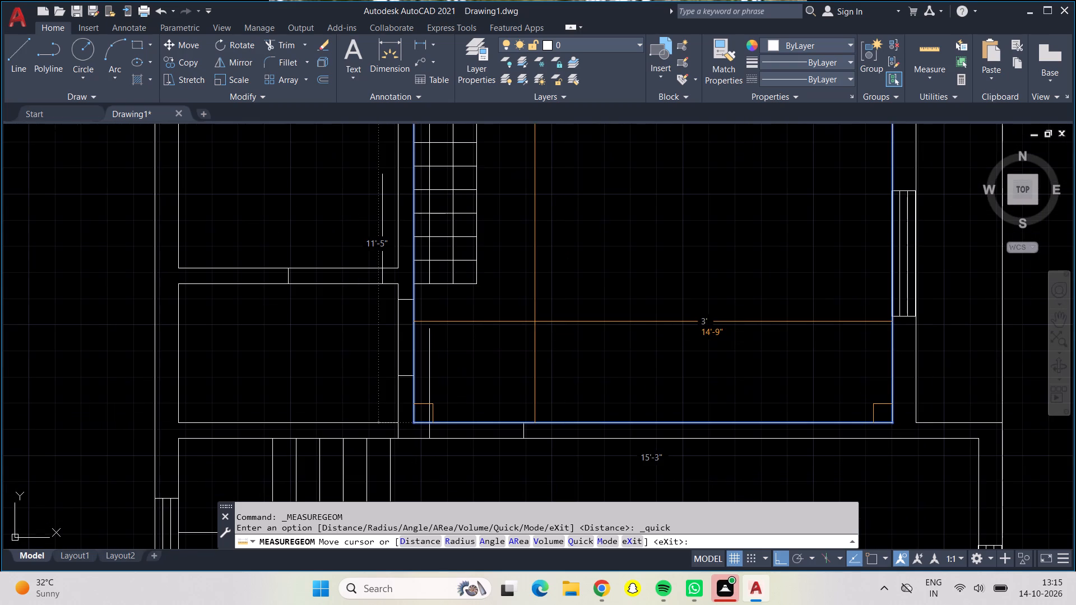
scroll(518, 362, up, 1)
middle_drag(516, 365, 516, 351)
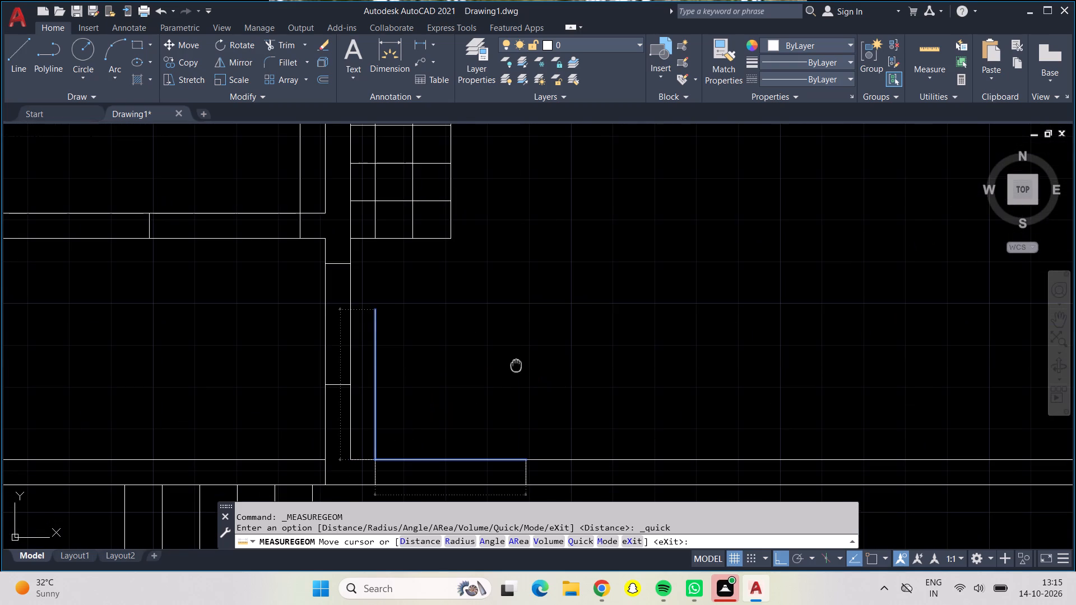
middle_drag(516, 351, 518, 198)
scroll(523, 225, down, 2)
key(Return)
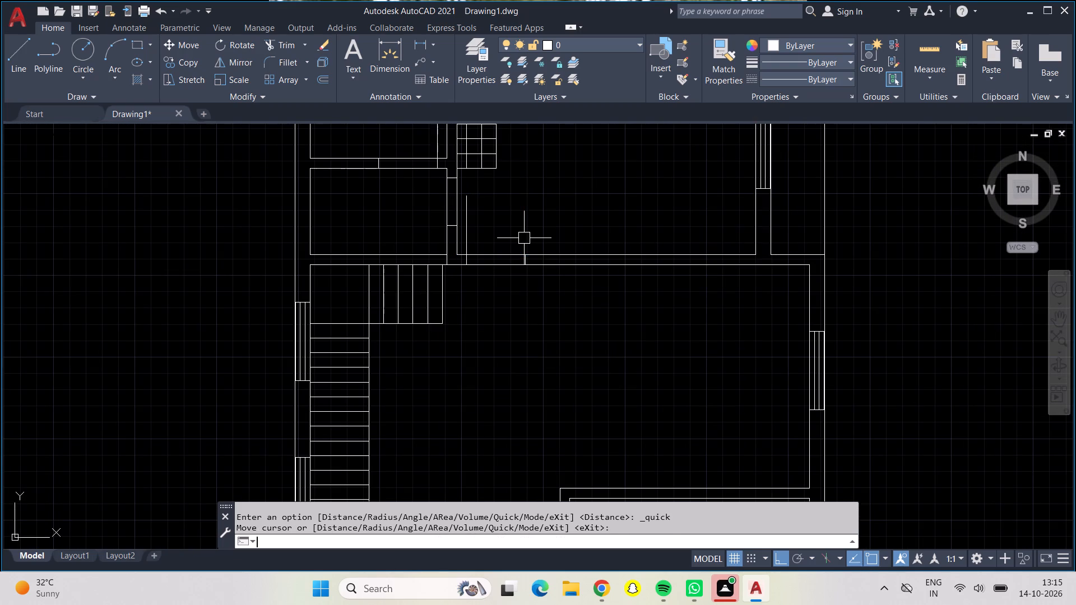
Draw a 2'5" door opening with both jambs in the east wall of the small room below the stairs, starting 6" north of its southeast corner.
scroll(491, 533, down, 1)
middle_drag(480, 482, 493, 246)
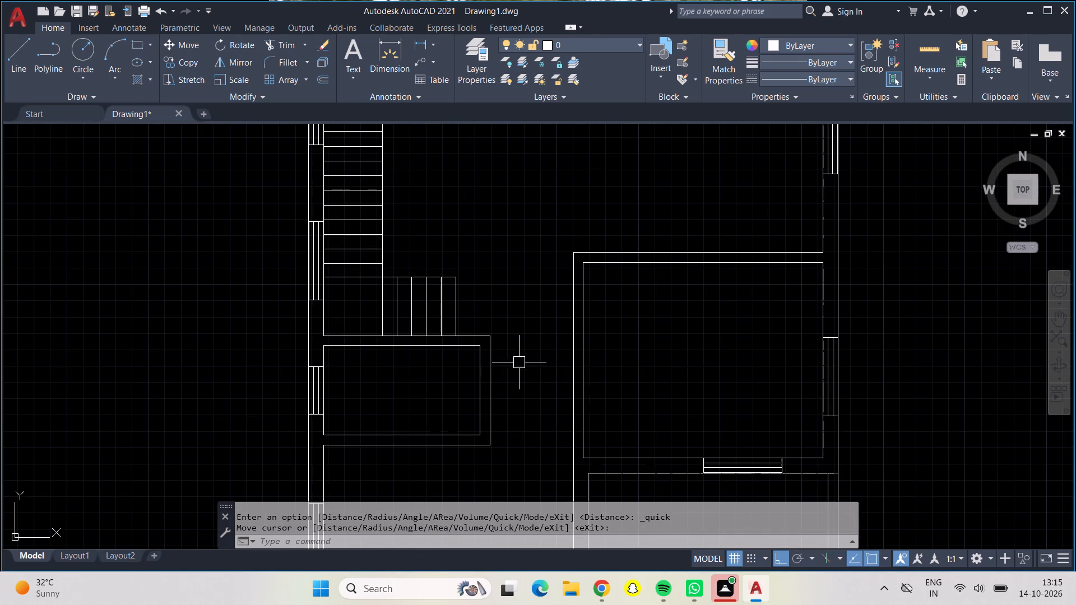
middle_drag(524, 390, 512, 315)
click(15, 72)
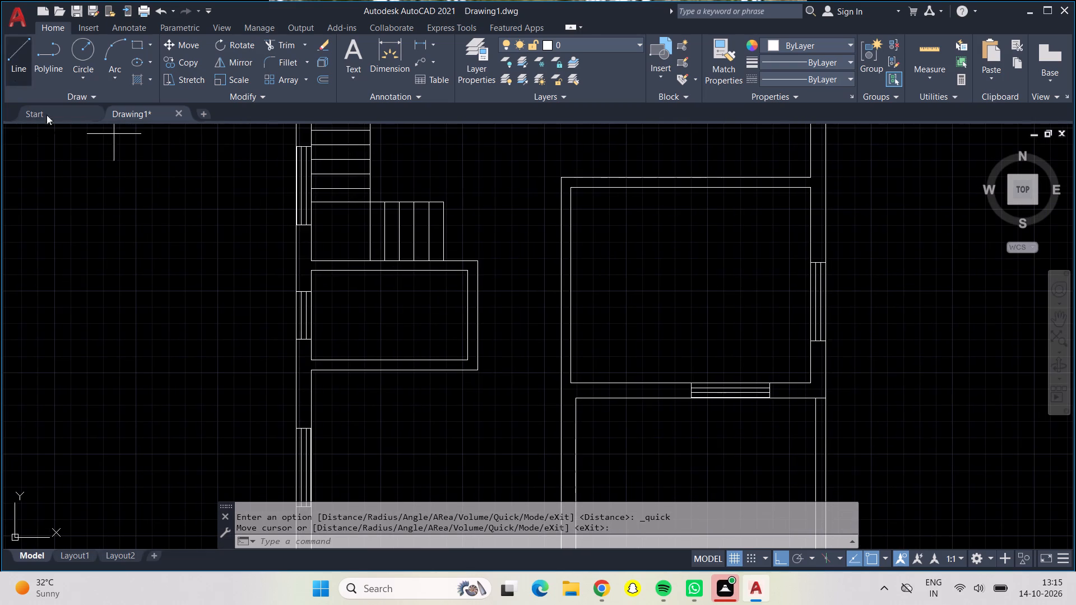
scroll(448, 345, up, 4)
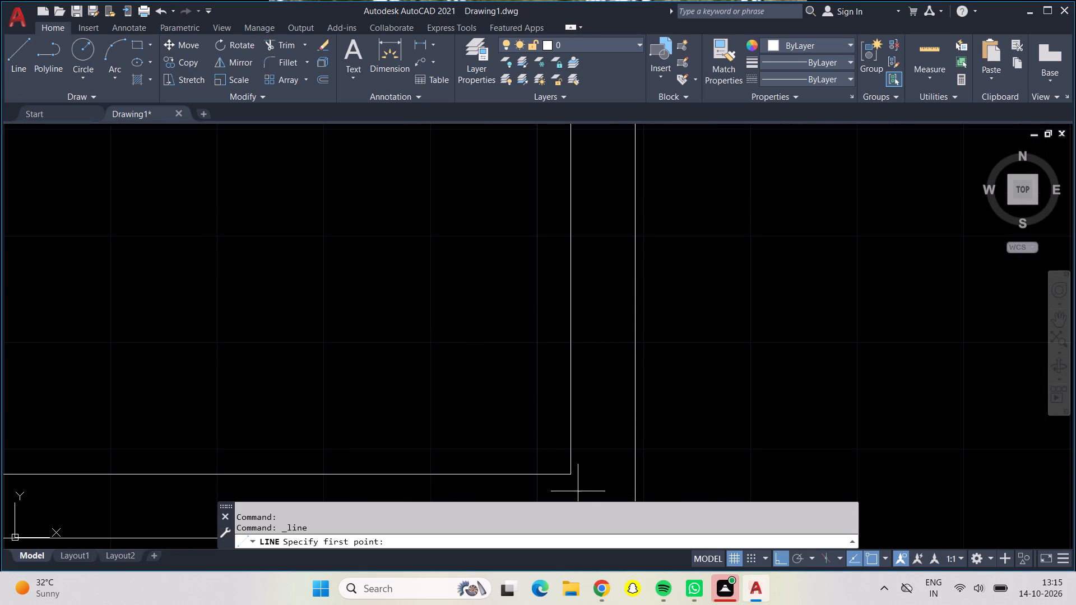
click(570, 472)
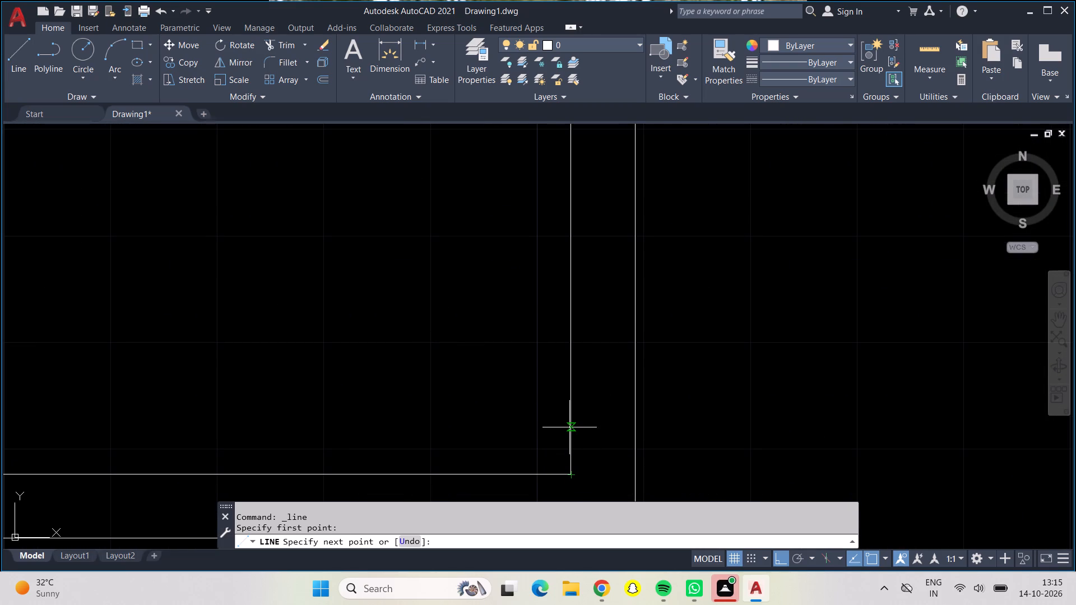
text(6")
key(Return)
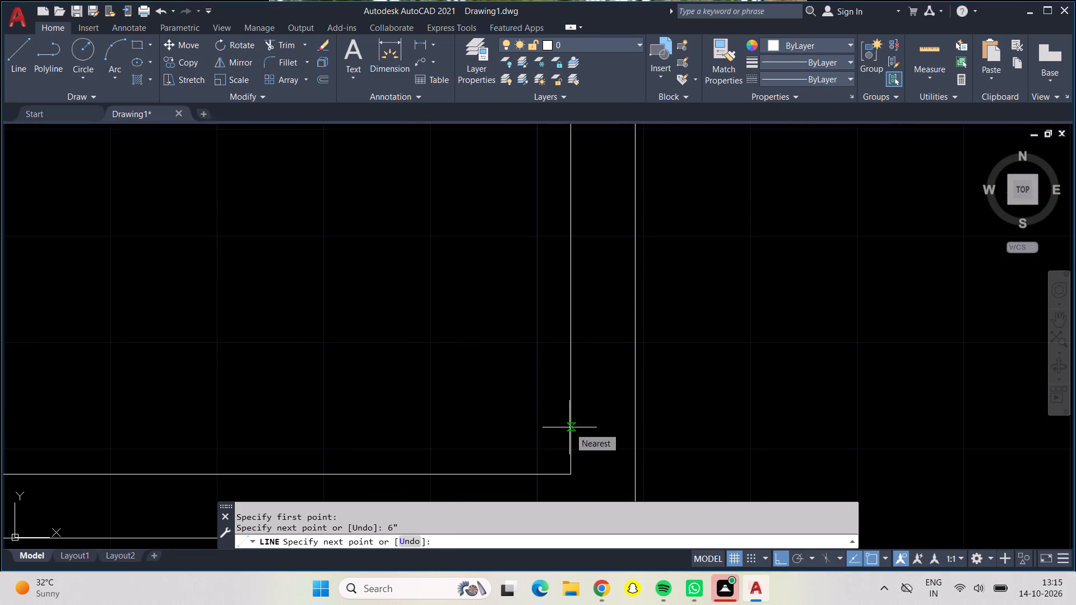
click(632, 413)
scroll(620, 271, down, 1)
middle_drag(620, 271, 621, 533)
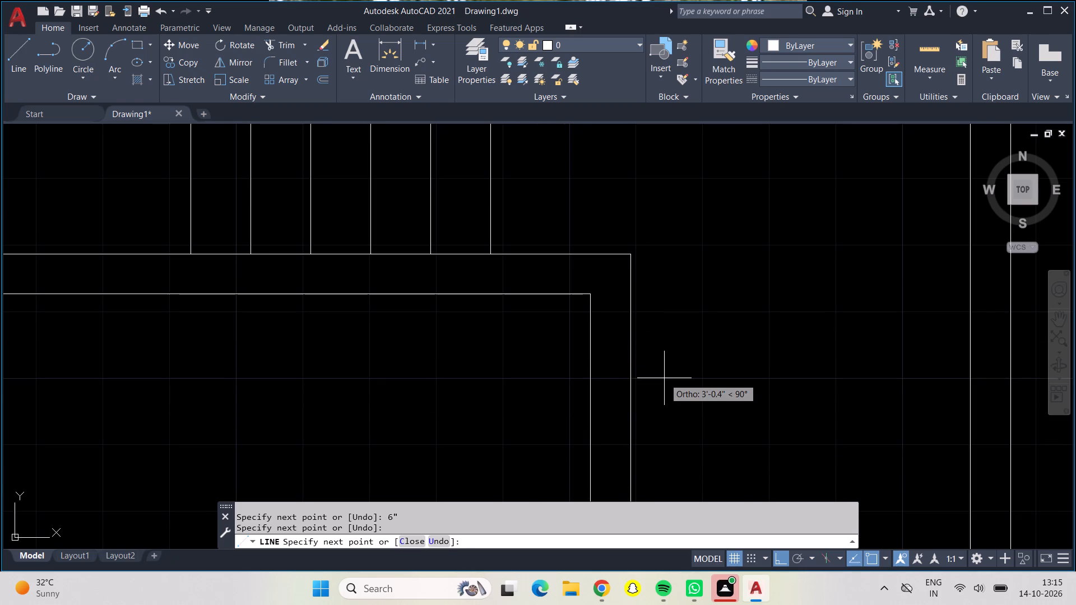
text(2'6)
key(BackSpace)
text(5")
key(Return)
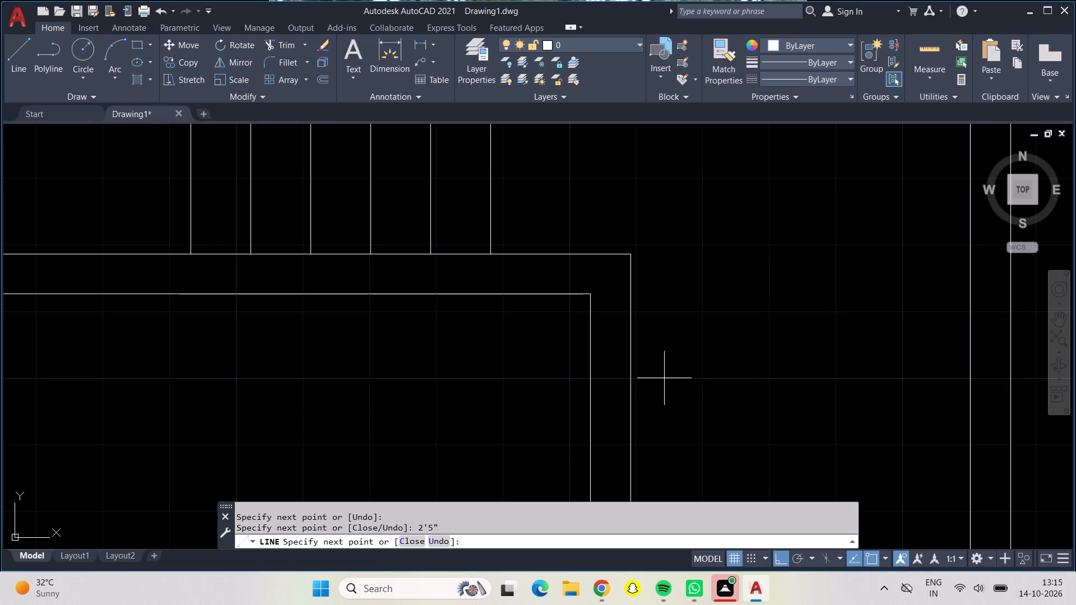
middle_drag(367, 460, 404, 119)
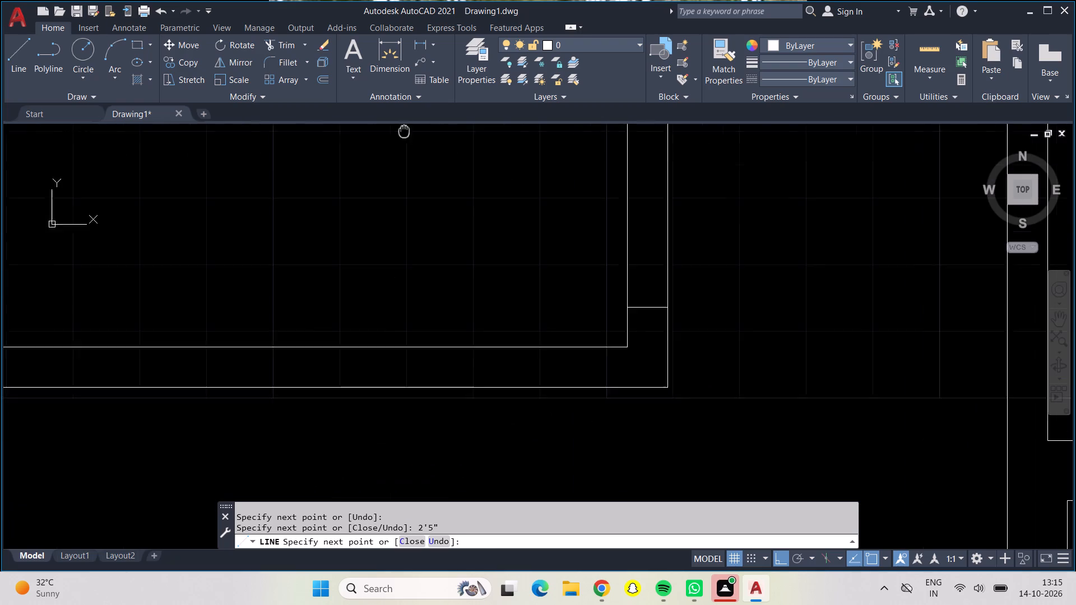
middle_drag(404, 119, 404, 117)
middle_drag(528, 218, 480, 416)
middle_click(489, 355)
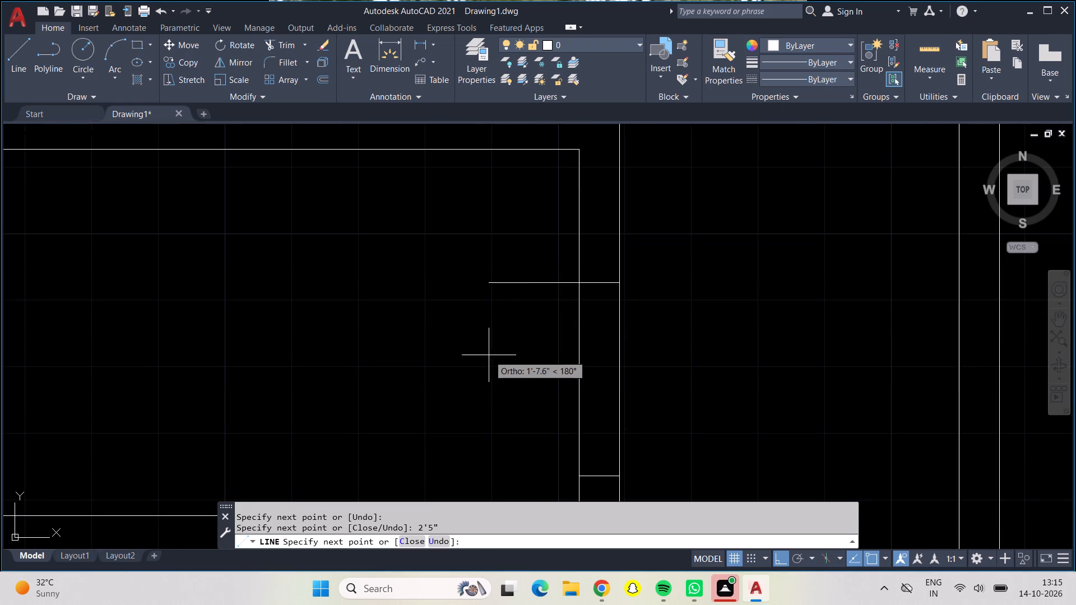
click(580, 282)
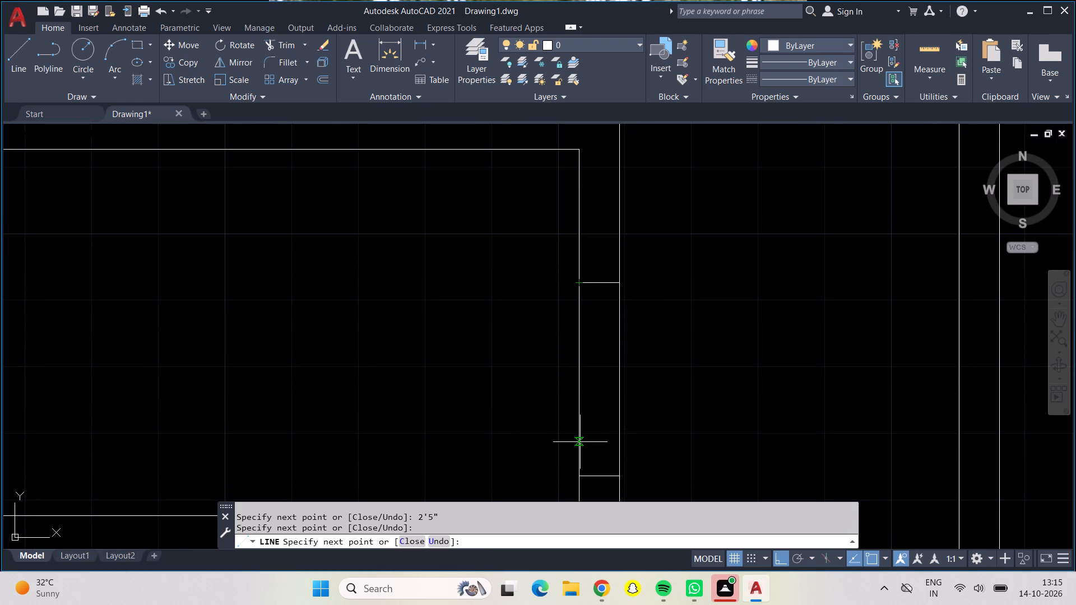
Draw a 2'5" door leaf westward into the small room from the opening's lower jamb.
click(578, 476)
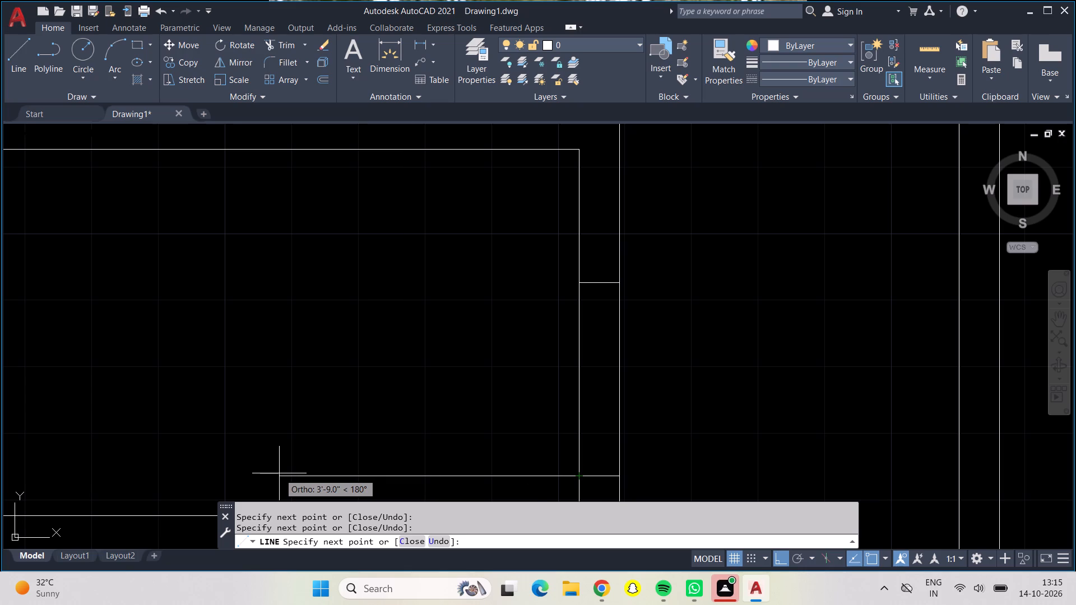
text(2'5")
key(Return)
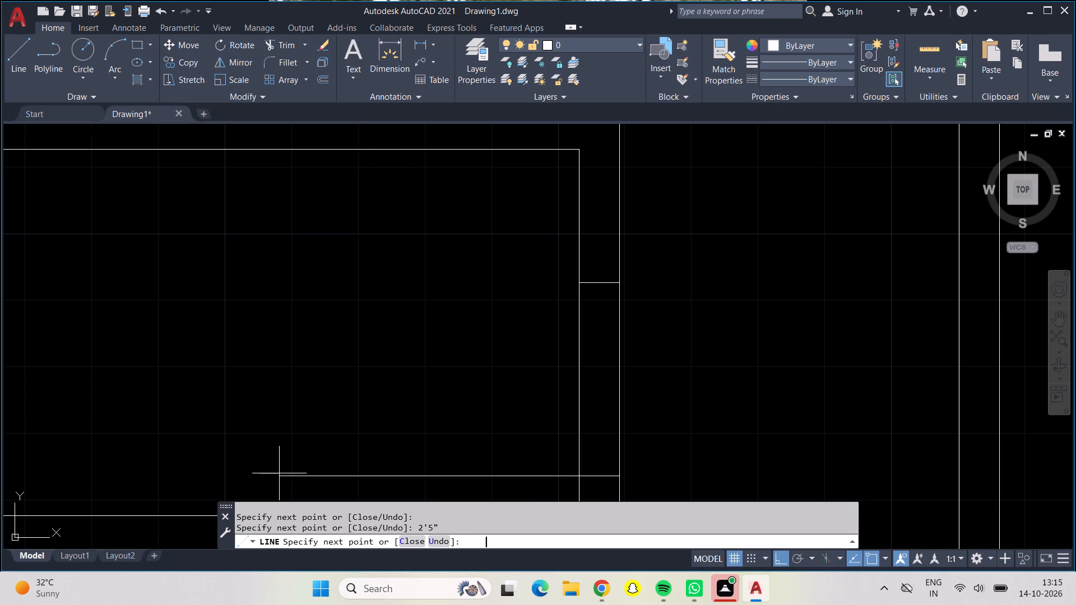
key(Return)
Draw a 3' door opening with both jambs in the middle east room's west wall, starting 6" south of its northwest corner.
scroll(279, 473, down, 2)
scroll(874, 411, down, 1)
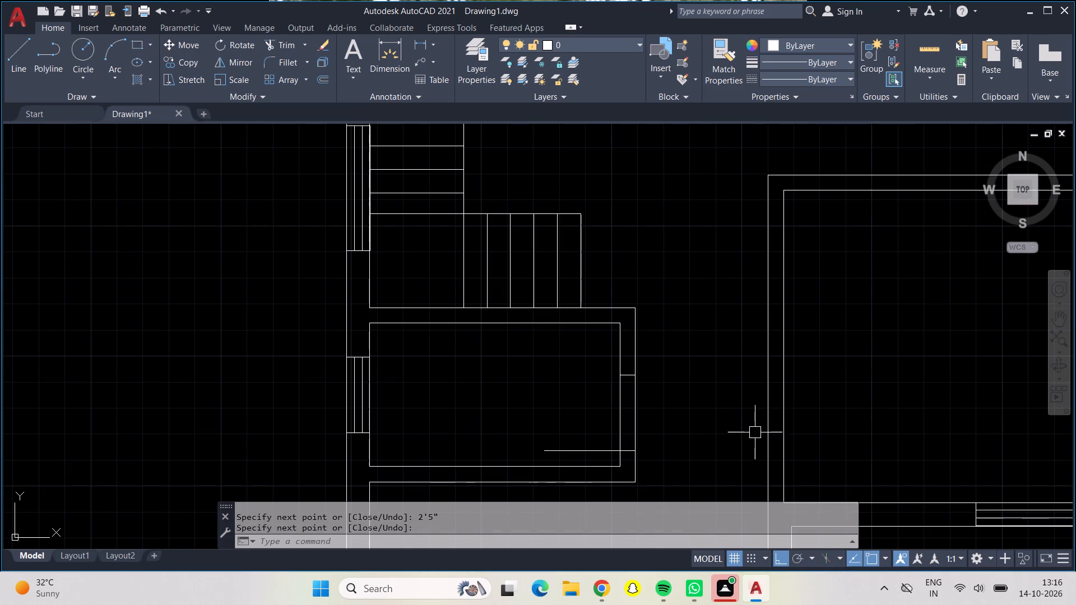
middle_drag(753, 411, 422, 387)
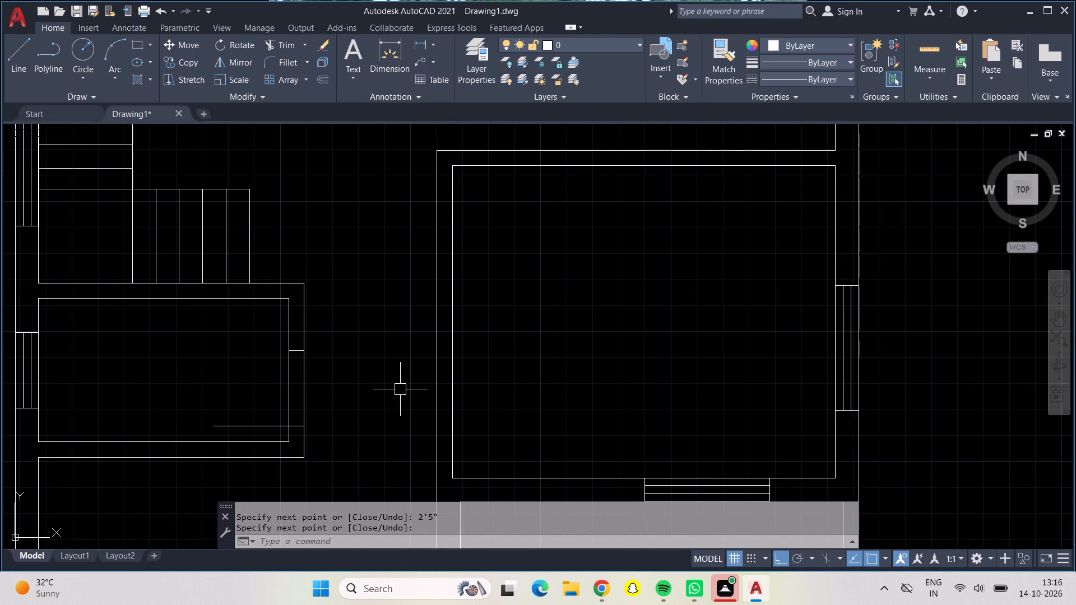
click(10, 42)
scroll(435, 166, up, 1)
scroll(435, 167, down, 1)
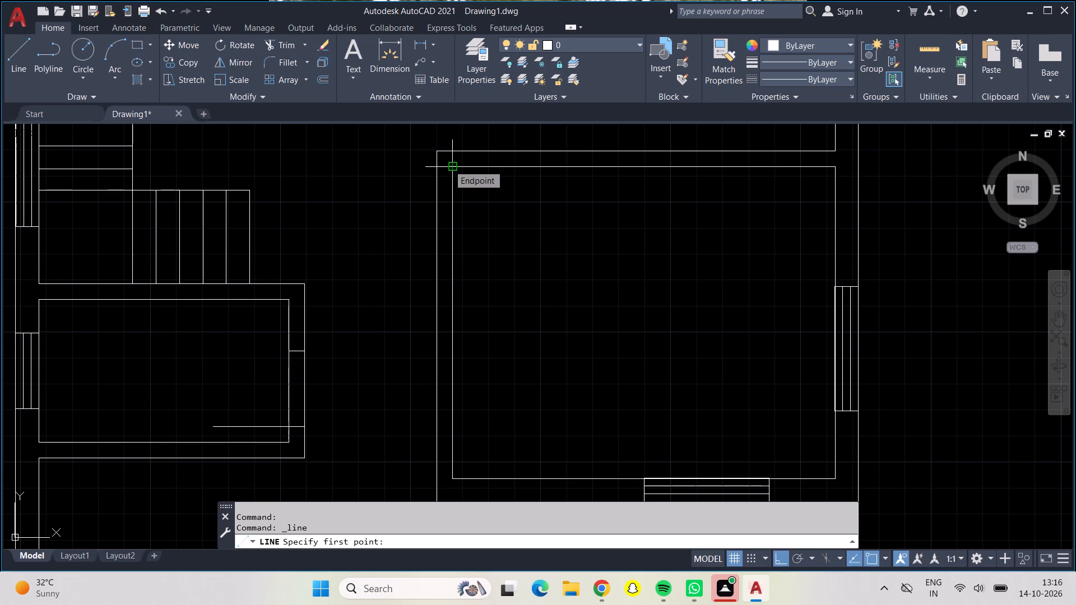
click(448, 165)
text(6")
key(Return)
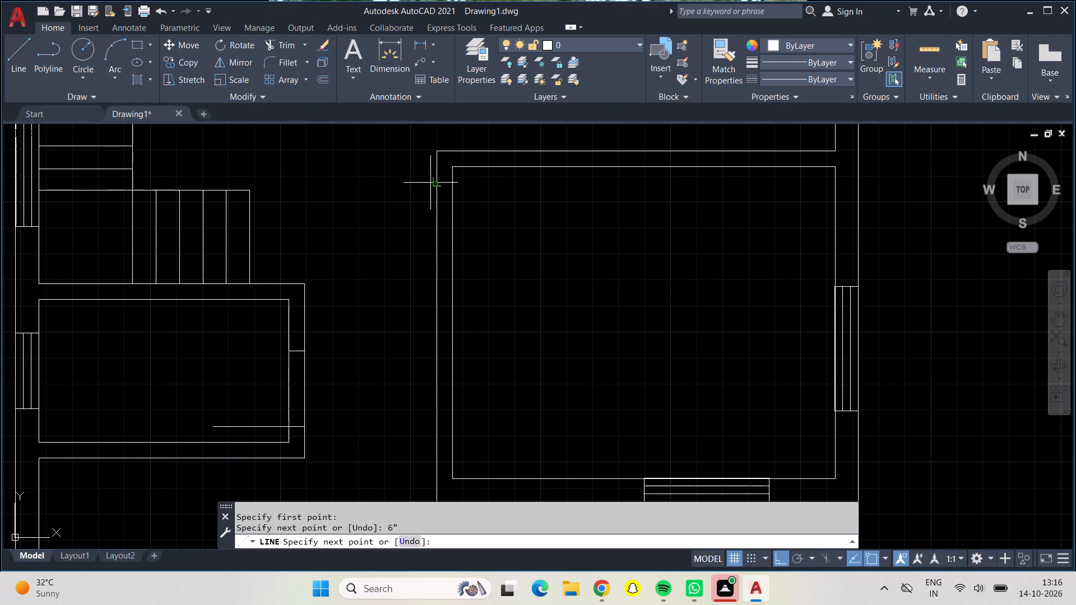
click(438, 185)
text(3')
key(Return)
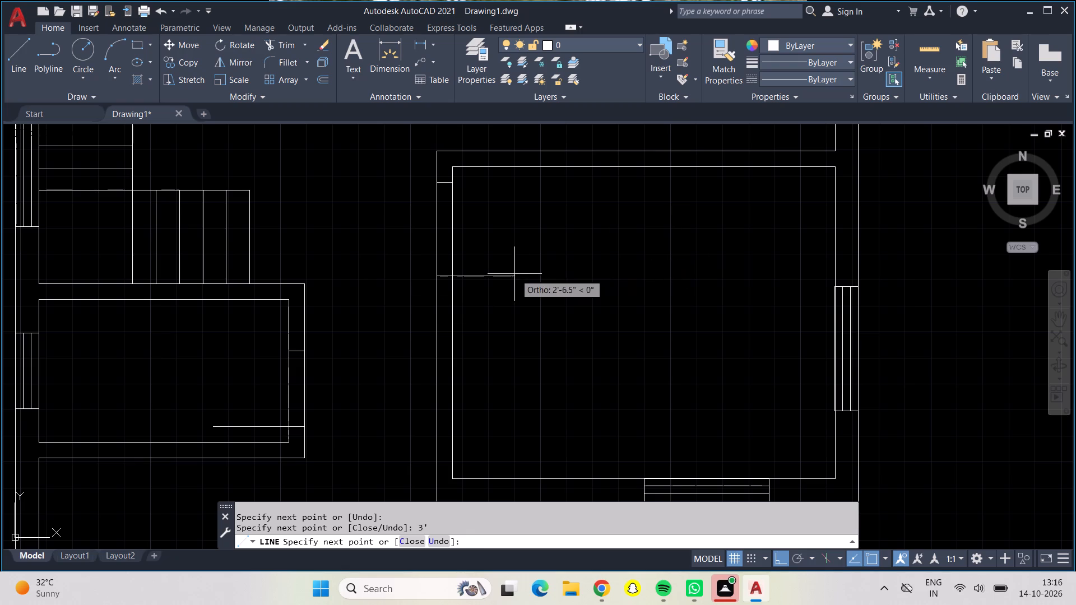
click(453, 274)
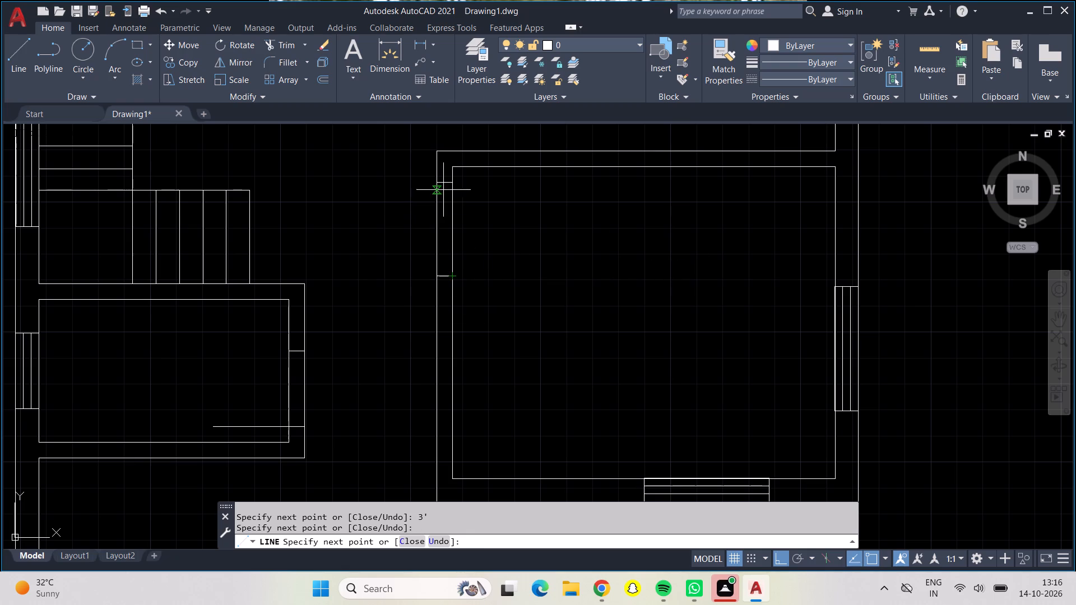
Draw a 3' door leaf eastward into the middle east room from the opening's upper jamb.
click(456, 183)
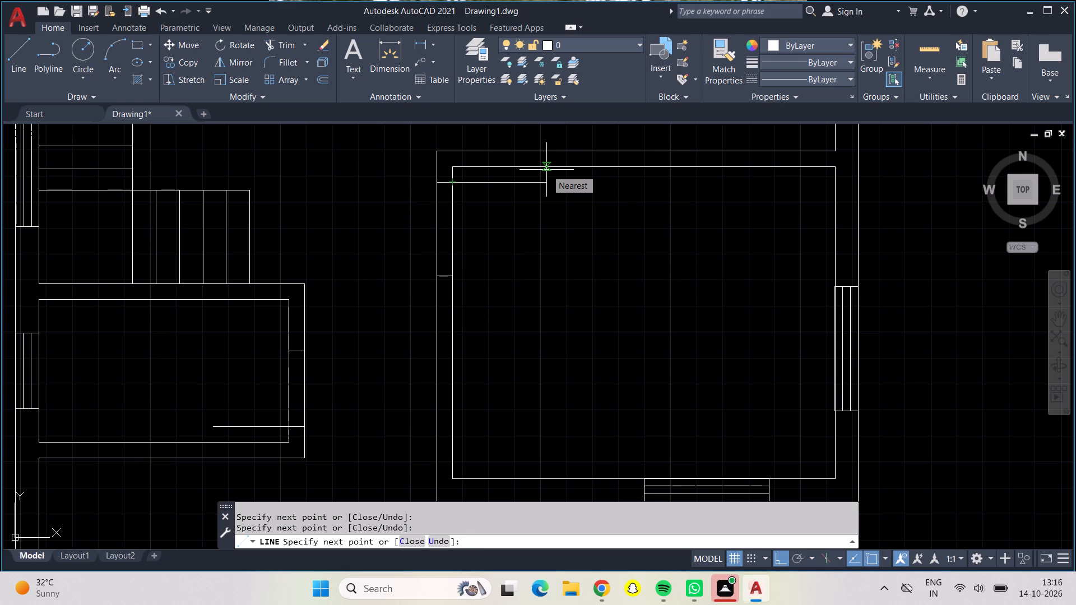
text(3')
key(Return)
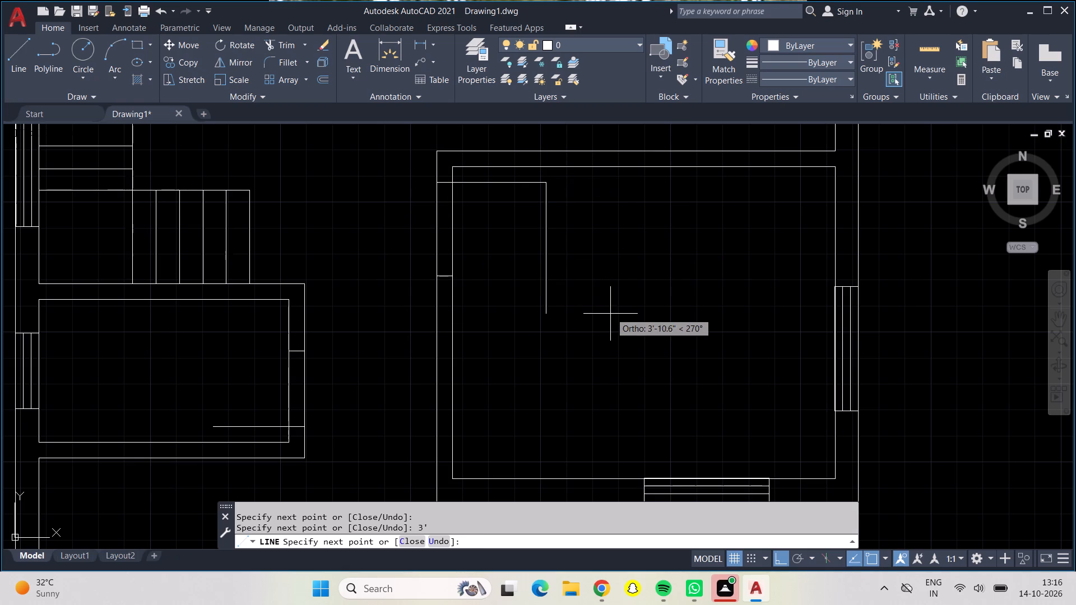
key(Return)
Draw a 3' door opening with both jambs in the middle east room's south wall, starting 6" east of its southwest corner.
click(11, 58)
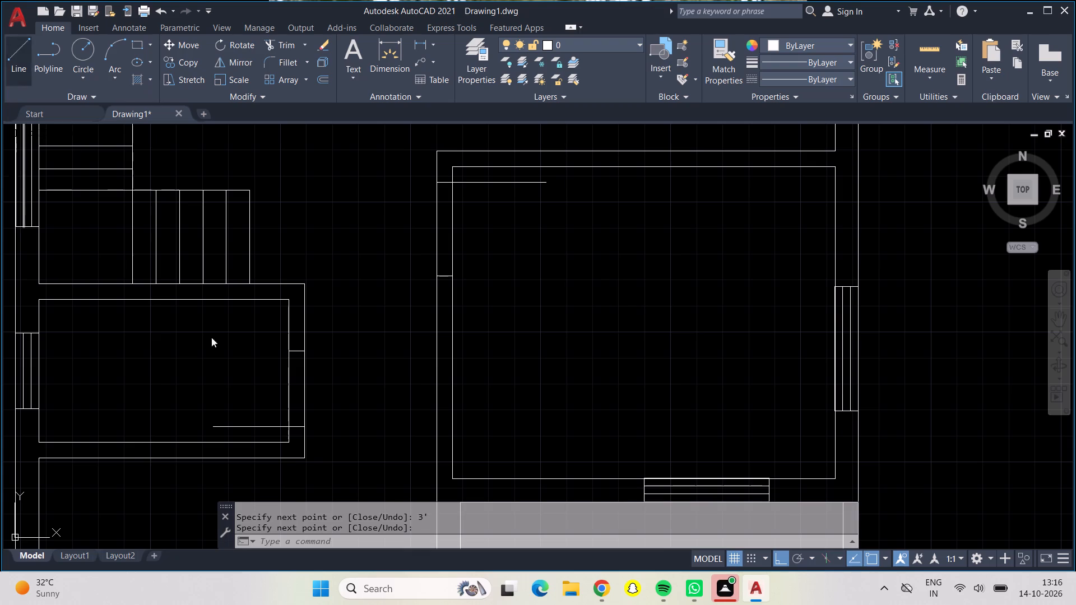
middle_drag(534, 448, 529, 384)
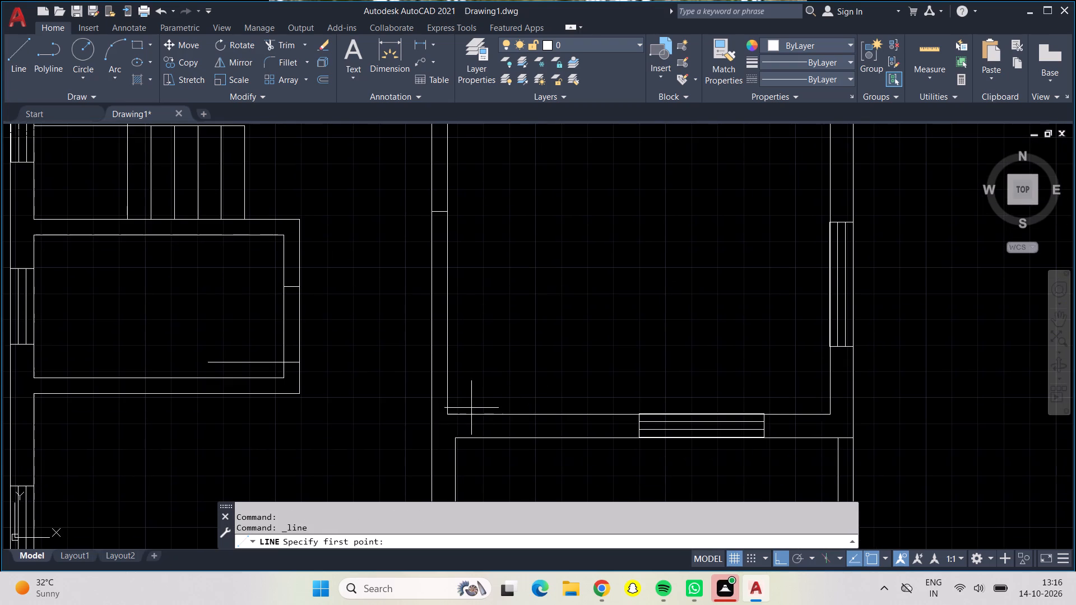
scroll(442, 409, up, 4)
scroll(479, 450, up, 1)
scroll(479, 450, down, 3)
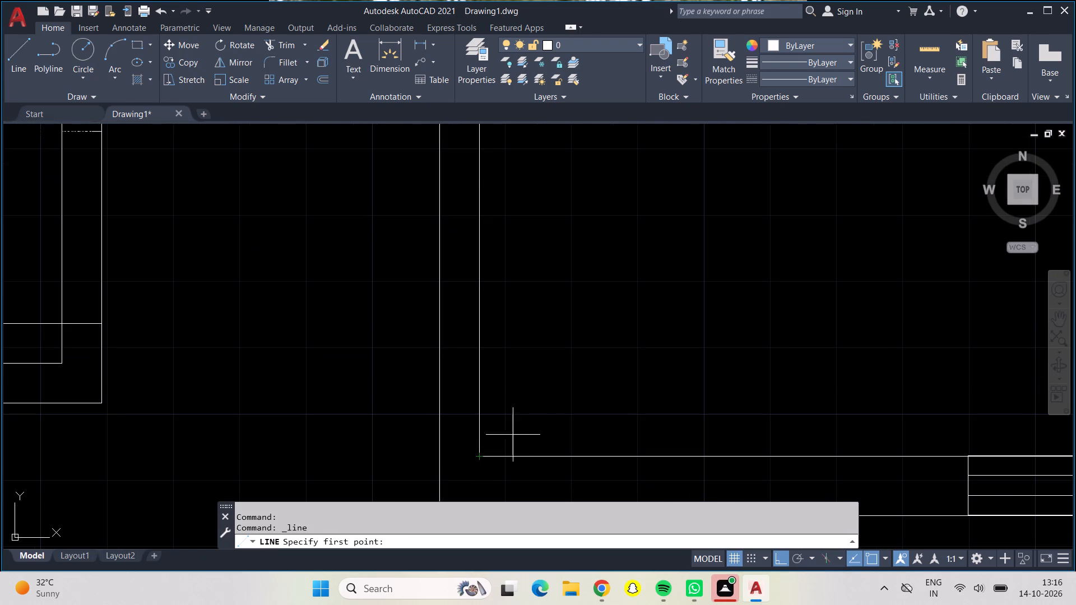
scroll(519, 425, down, 1)
middle_drag(519, 425, 517, 364)
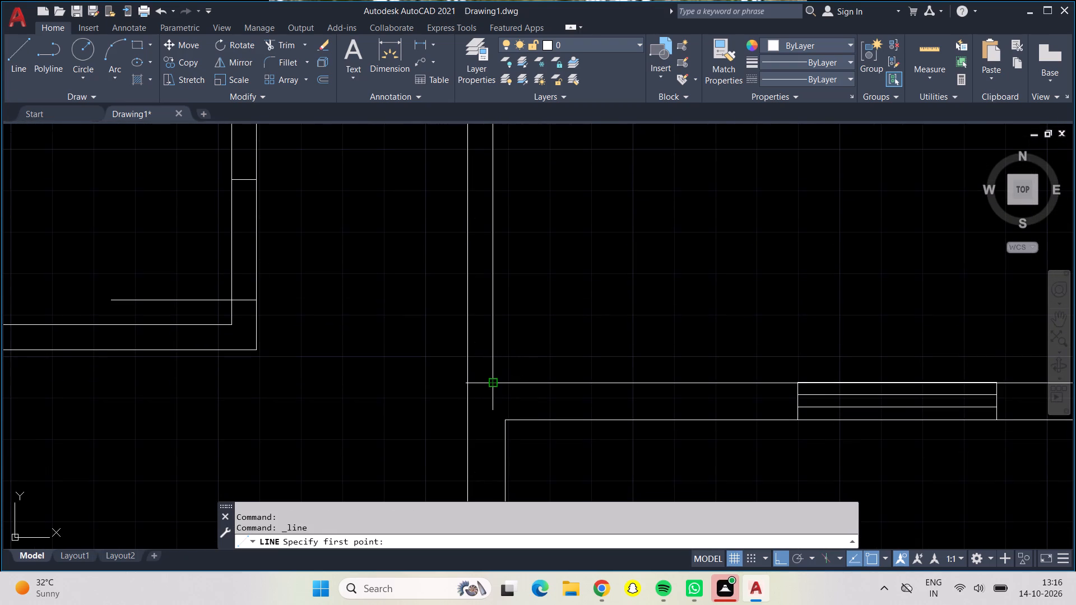
click(491, 381)
text(6")
key(Return)
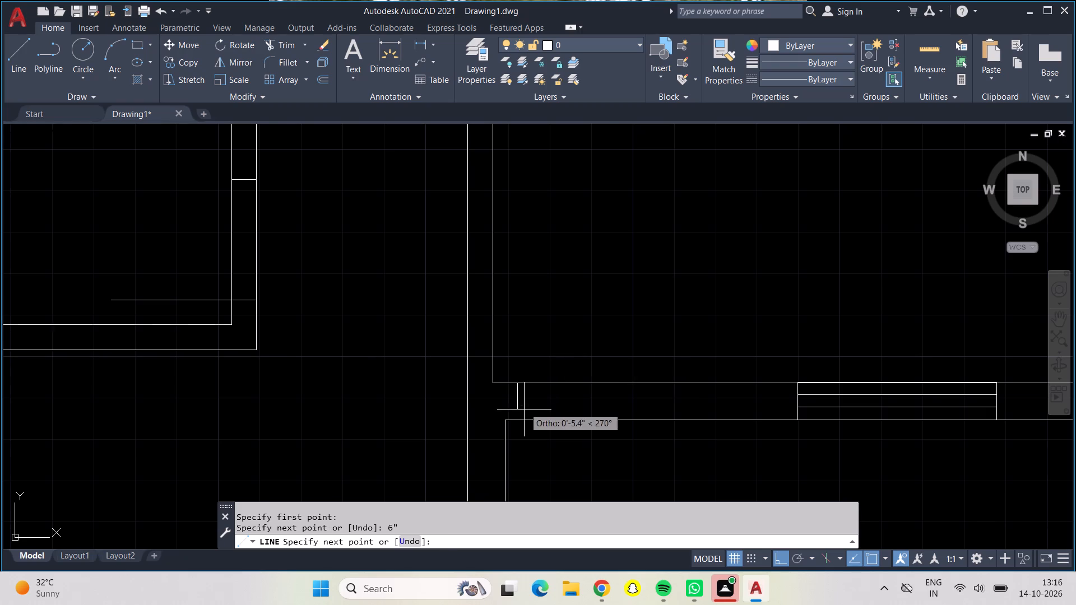
click(517, 420)
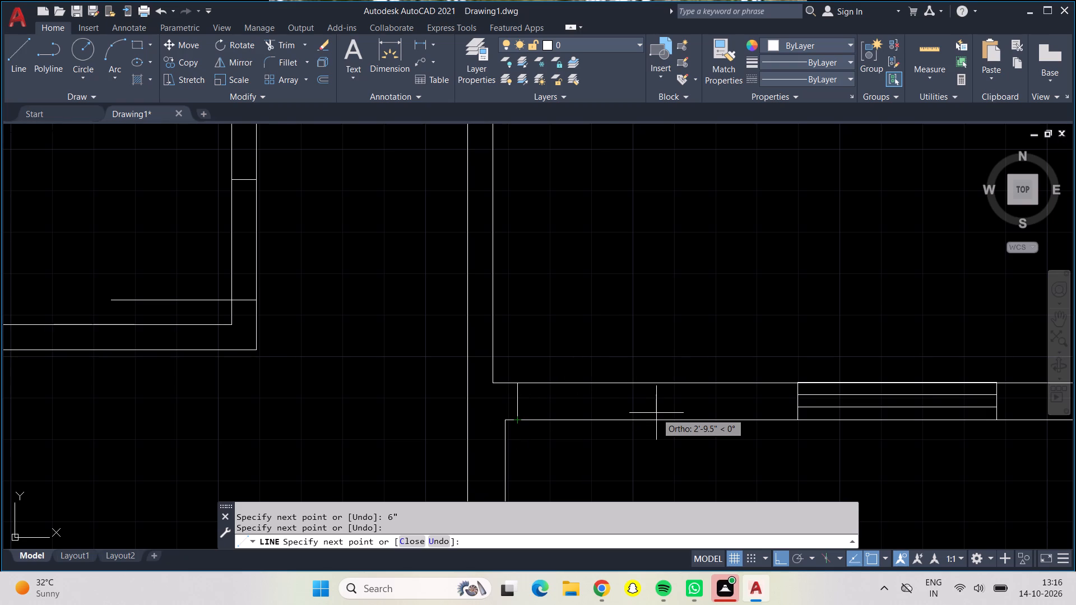
text(3')
key(Return)
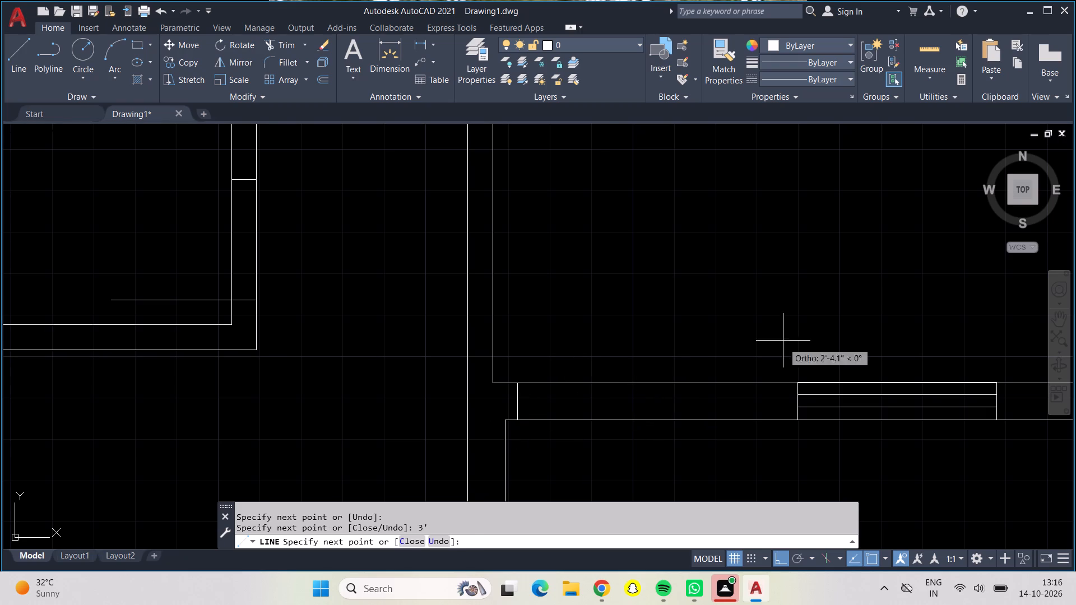
click(662, 379)
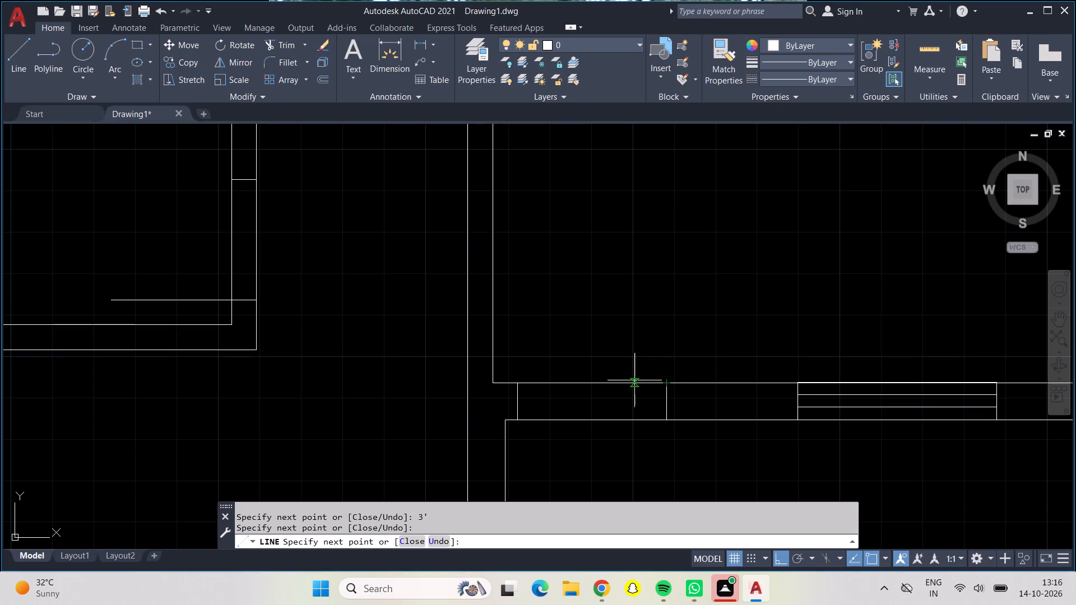
Draw a 3' door leaf northward into the middle east room from the south opening's west jamb.
drag(513, 383, 511, 377)
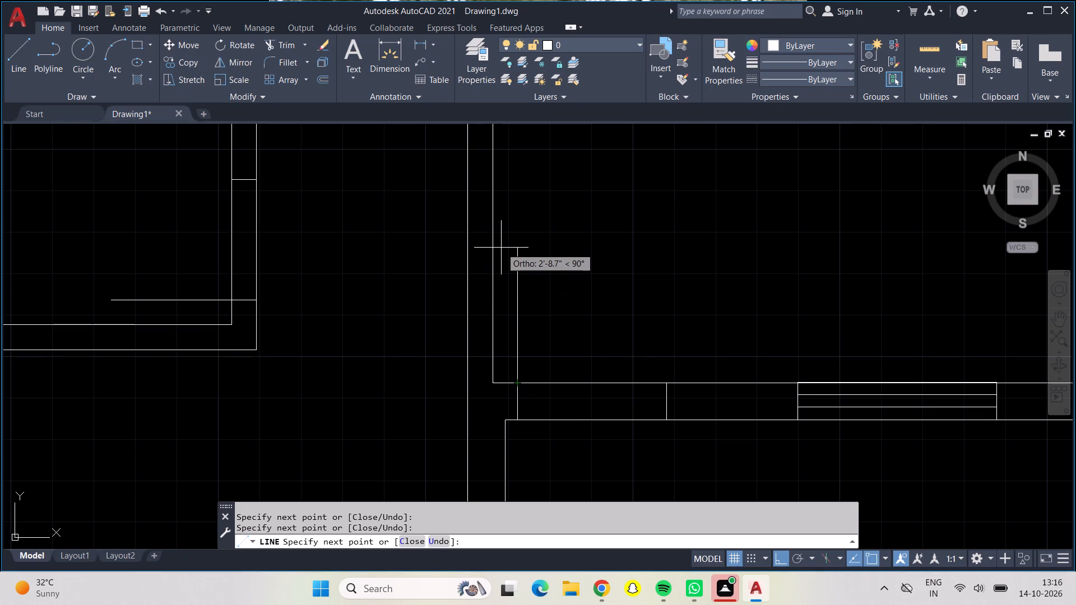
text(3')
key(Return)
key(Return)
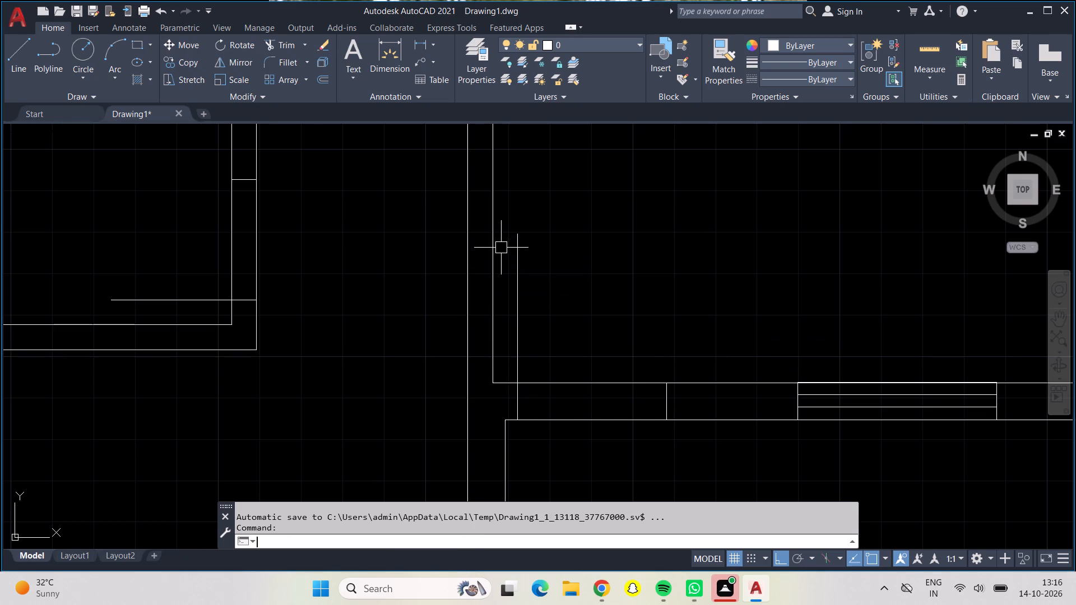
Draw a wall line east from the small west room's outer southeast corner across the passage to the opposite wall.
scroll(801, 291, down, 1)
middle_drag(659, 307, 640, 138)
scroll(660, 297, down, 1)
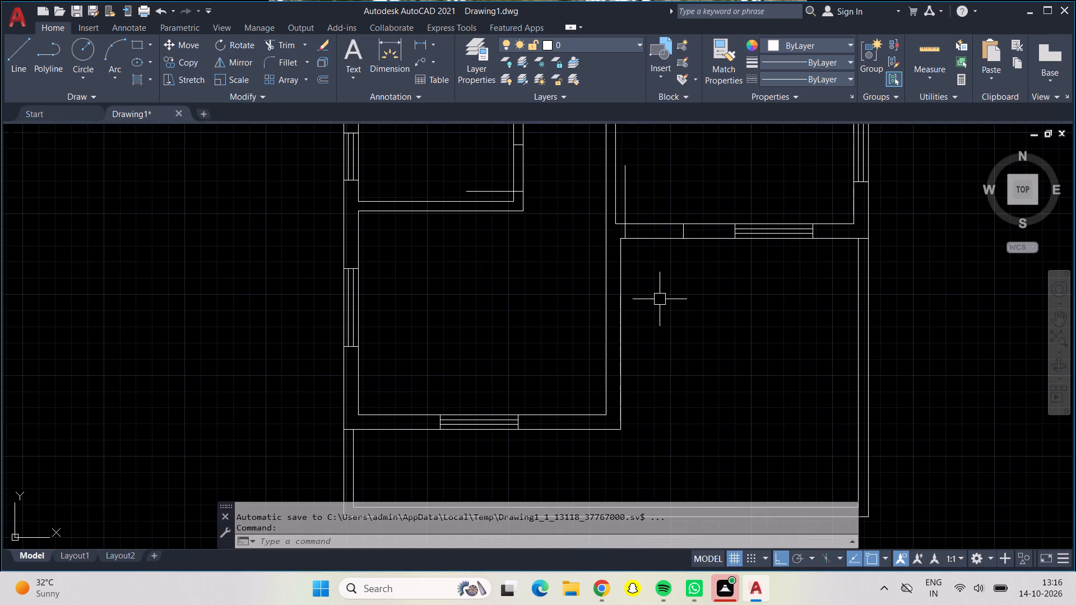
middle_drag(660, 310, 665, 289)
click(25, 65)
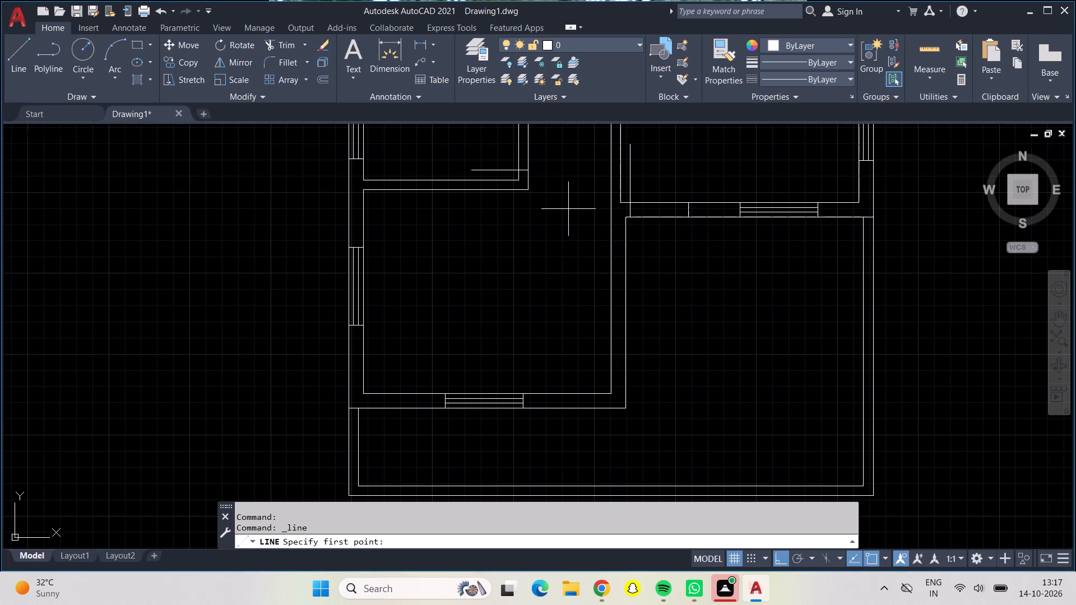
middle_drag(568, 152, 569, 210)
scroll(561, 238, down, 1)
scroll(561, 238, up, 4)
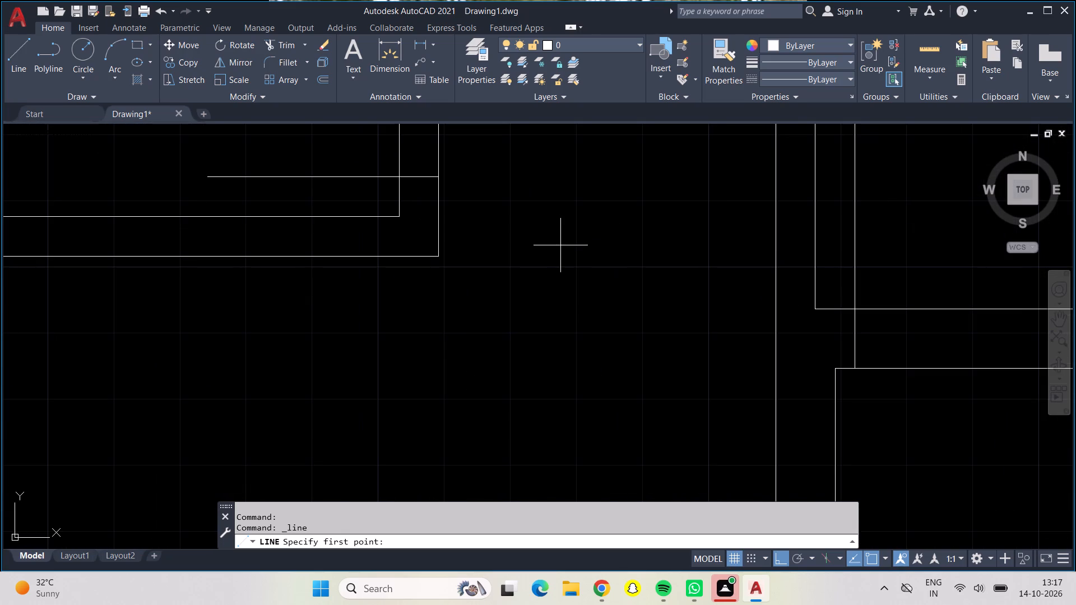
middle_drag(560, 245, 546, 285)
key(Escape)
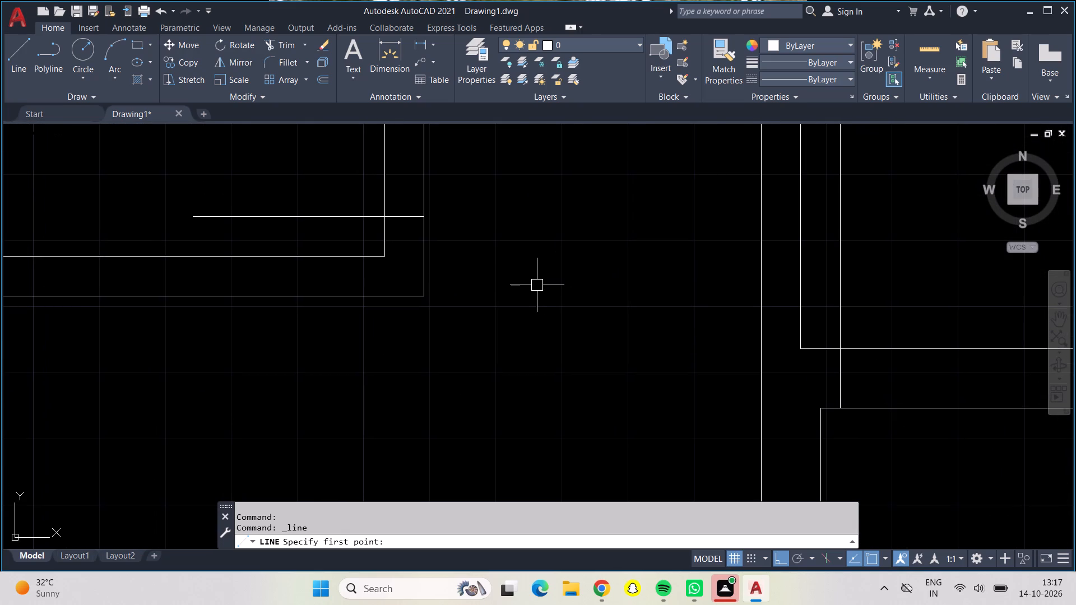
click(20, 60)
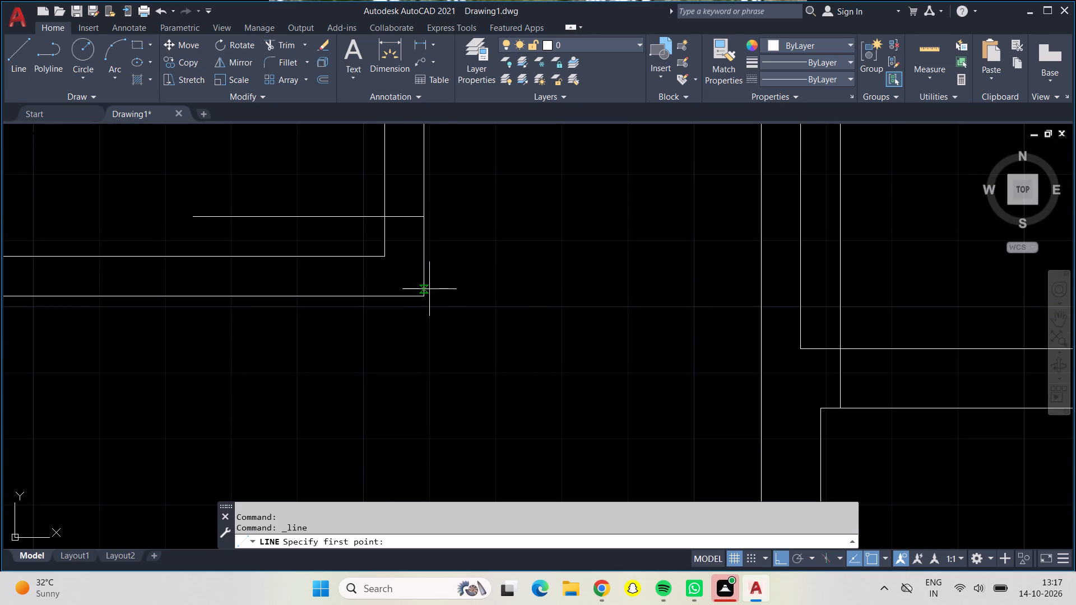
click(425, 297)
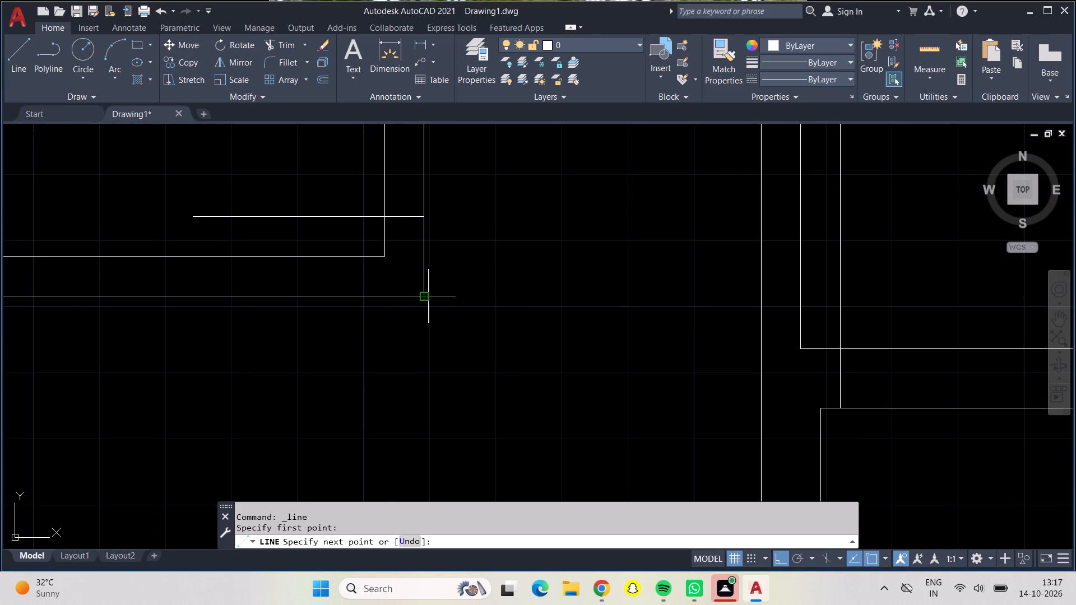
click(758, 298)
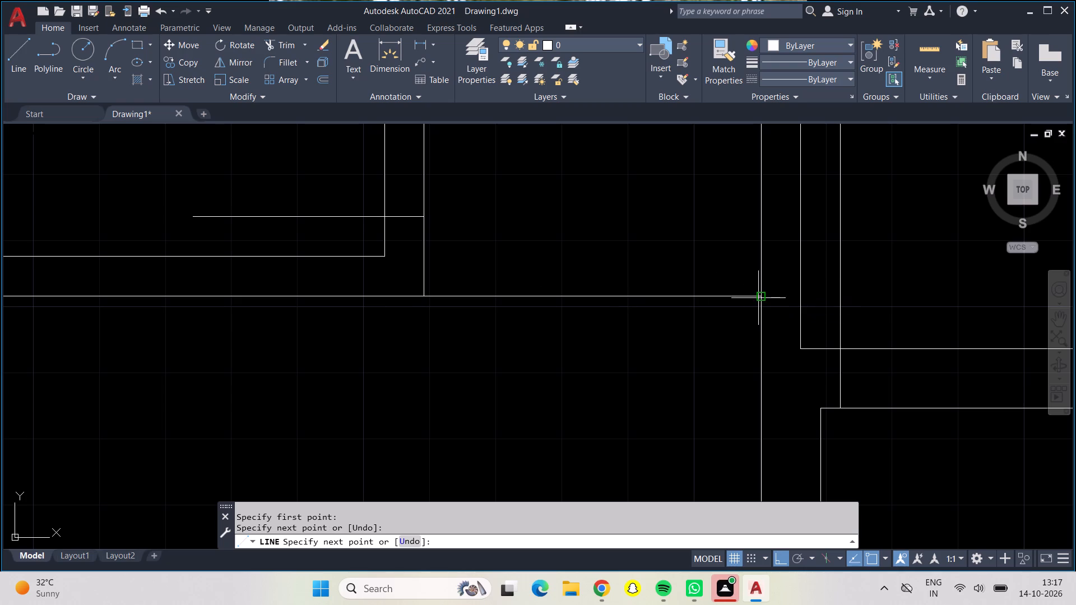
Draw the passage wall's second face 6" north of the first line, running west to the small room's inner southeast corner.
text(9")
key(Return)
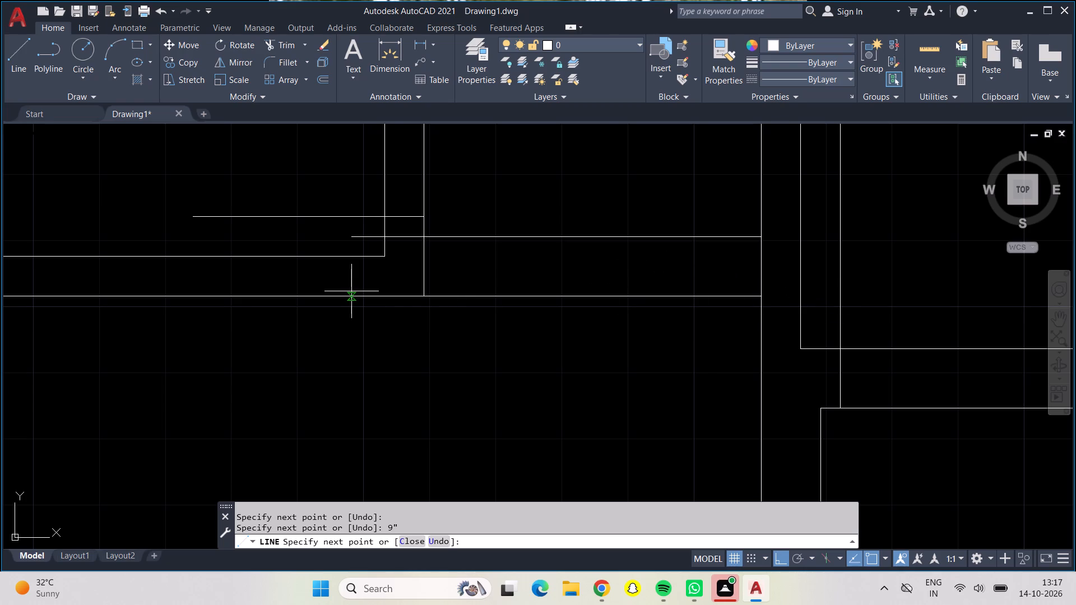
key(ctrl+z)
ctrl+click(709, 294)
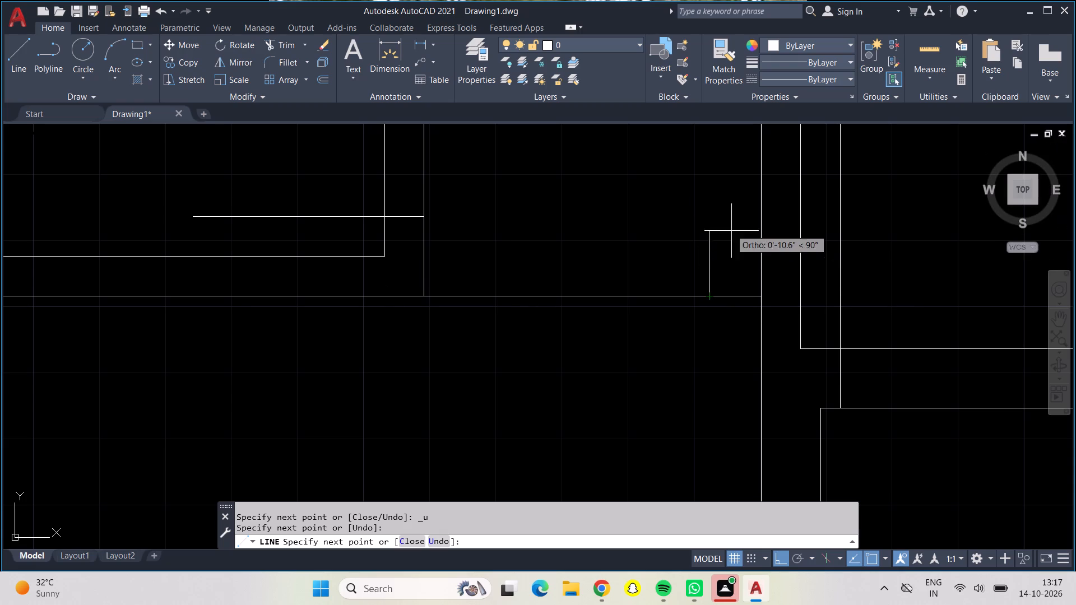
click(762, 297)
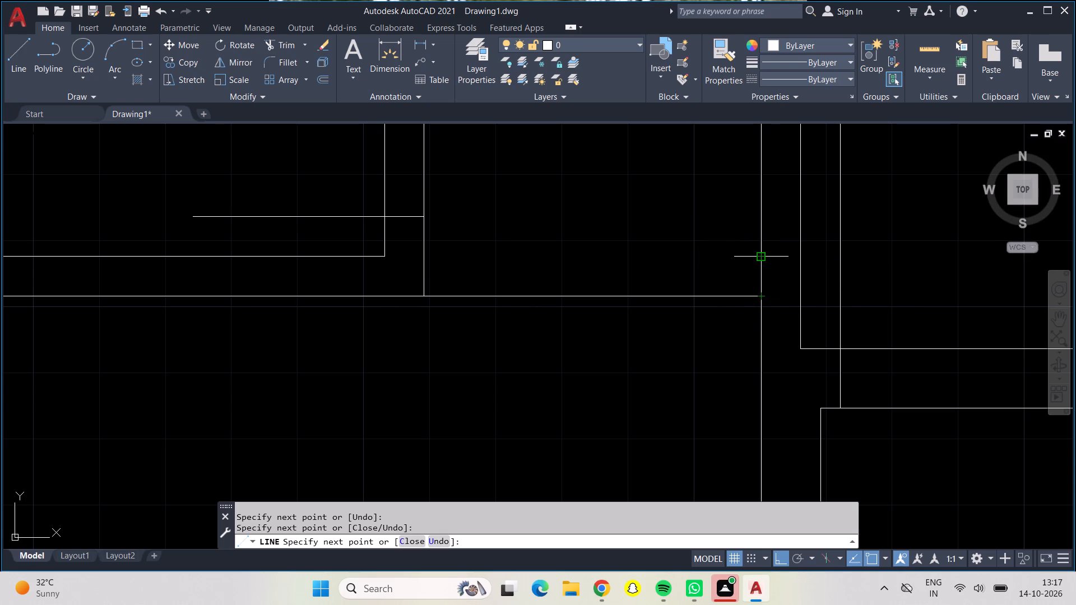
text(6")
key(Return)
click(387, 258)
key(Return)
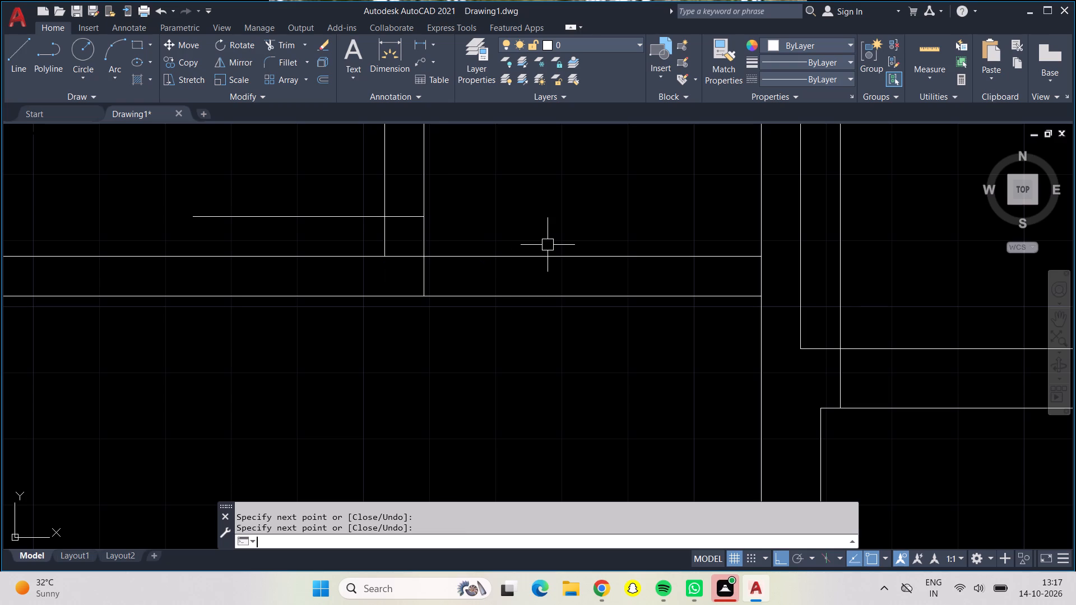
Trim the piece of the new upper wall line that crosses the small west room's east wall.
click(284, 43)
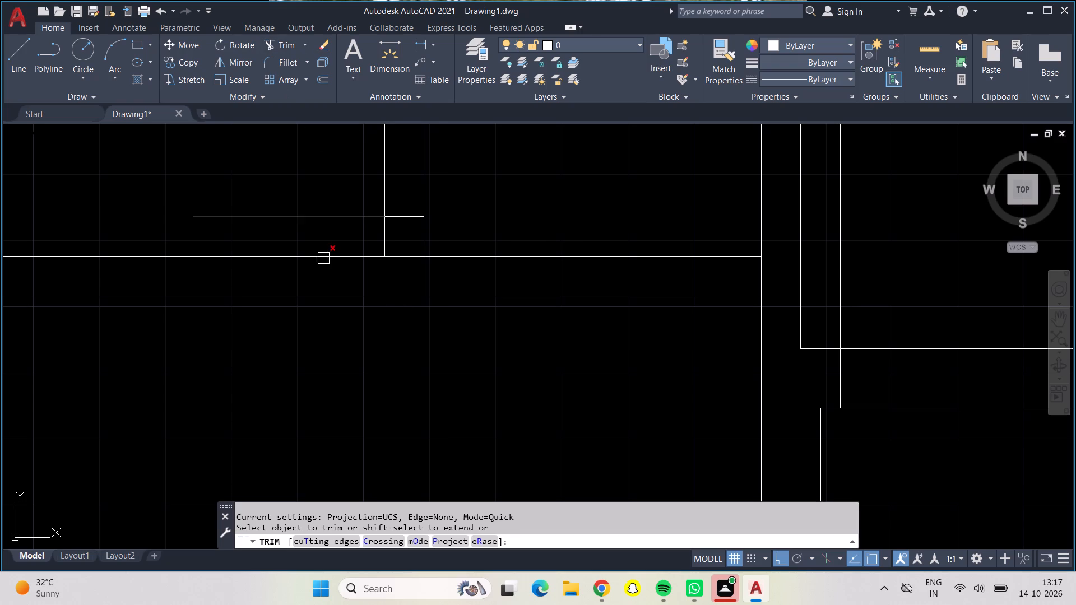
click(405, 258)
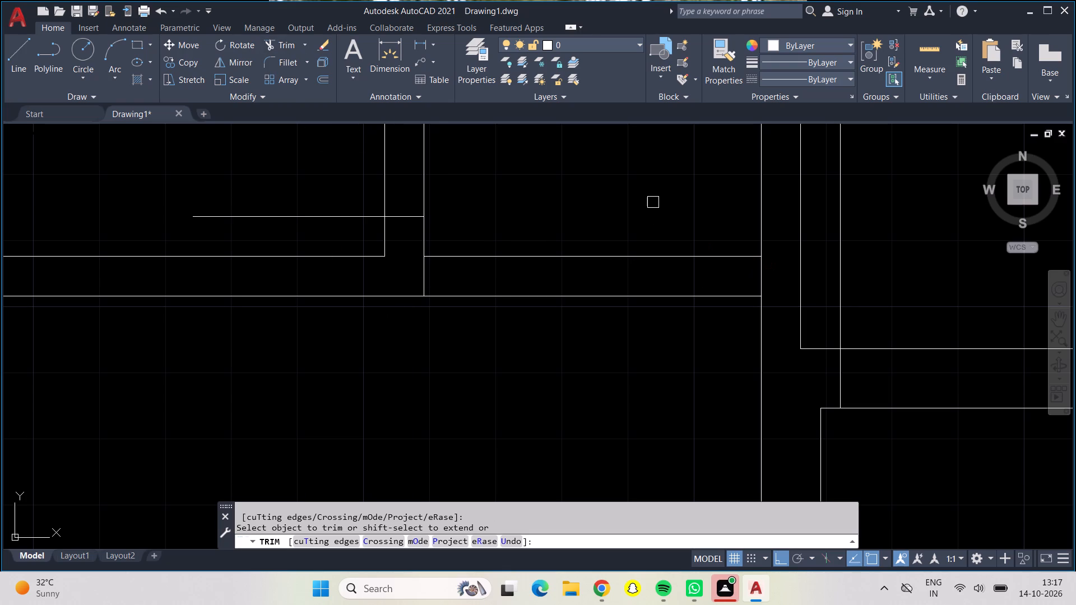
key(Escape)
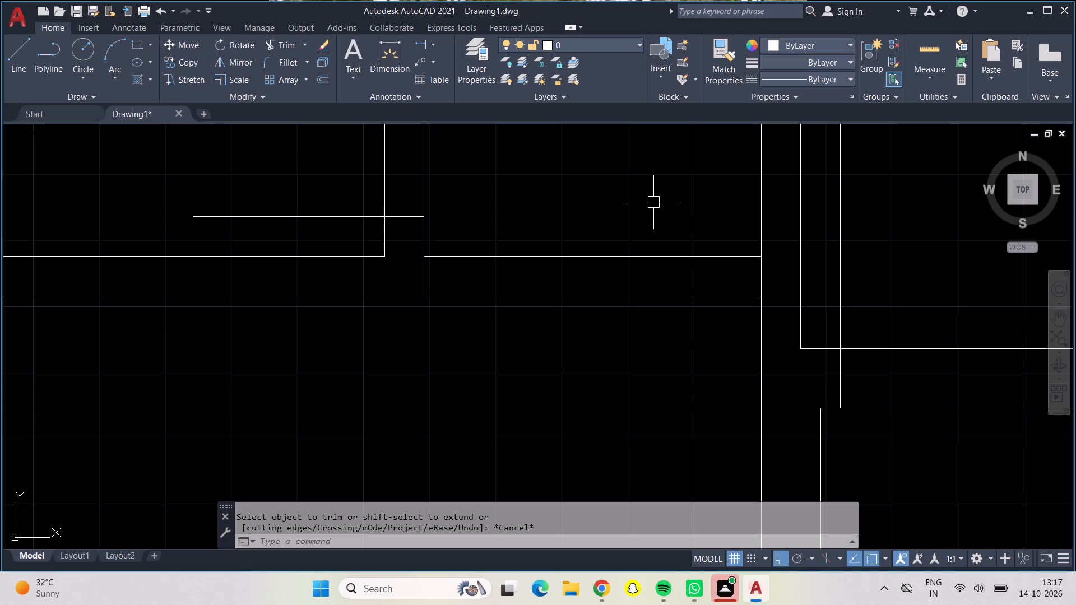
Draw a 3' door opening with both jambs in the new passage wall, starting 6" west of its east end.
key(l)
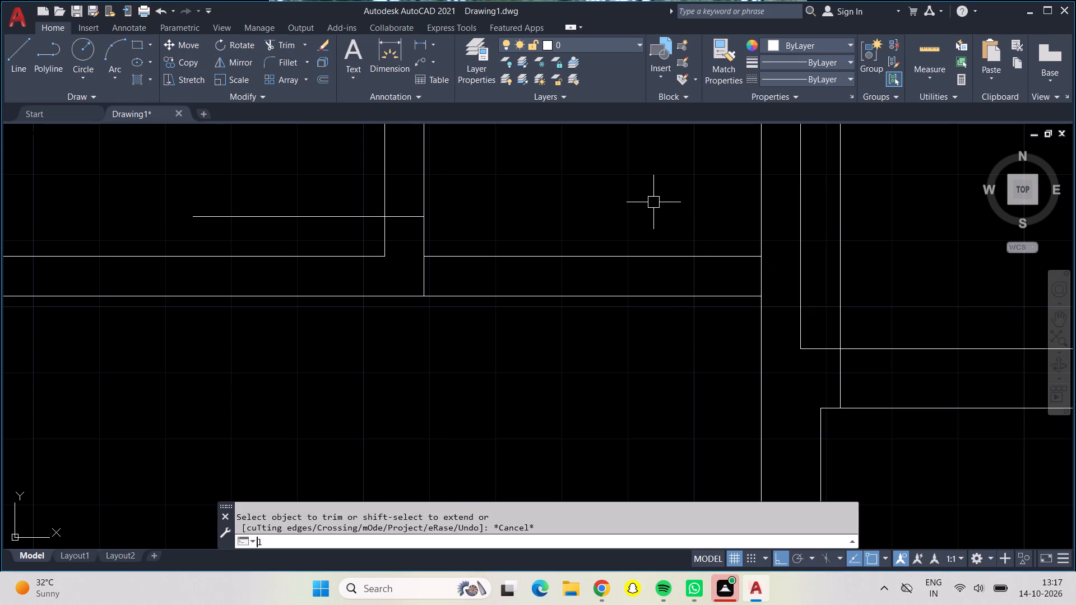
key(Return)
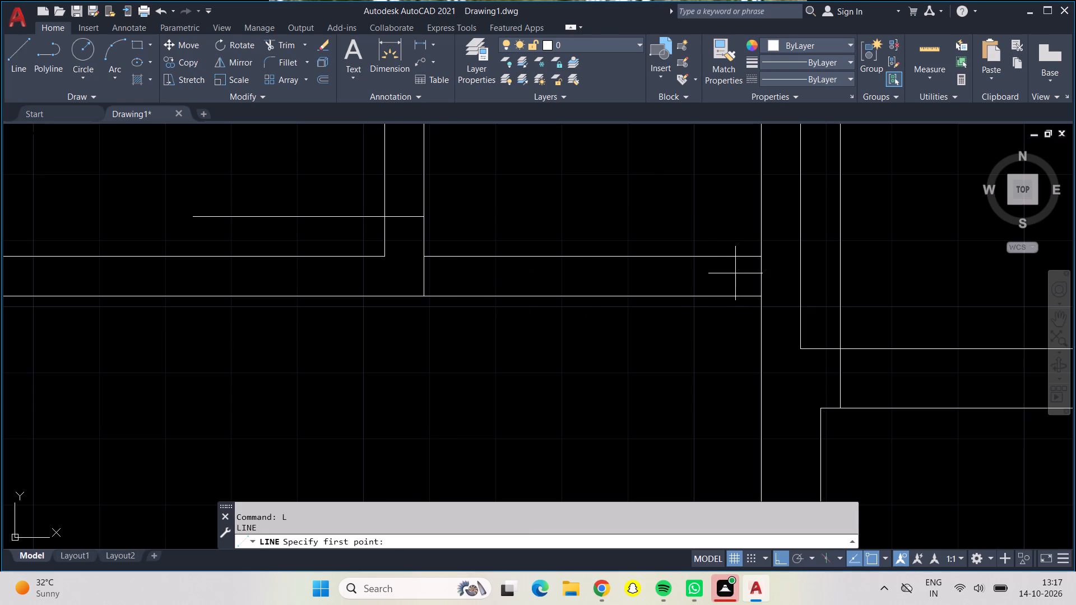
click(759, 259)
key(6)
key(shift+quotedbl)
key(Return)
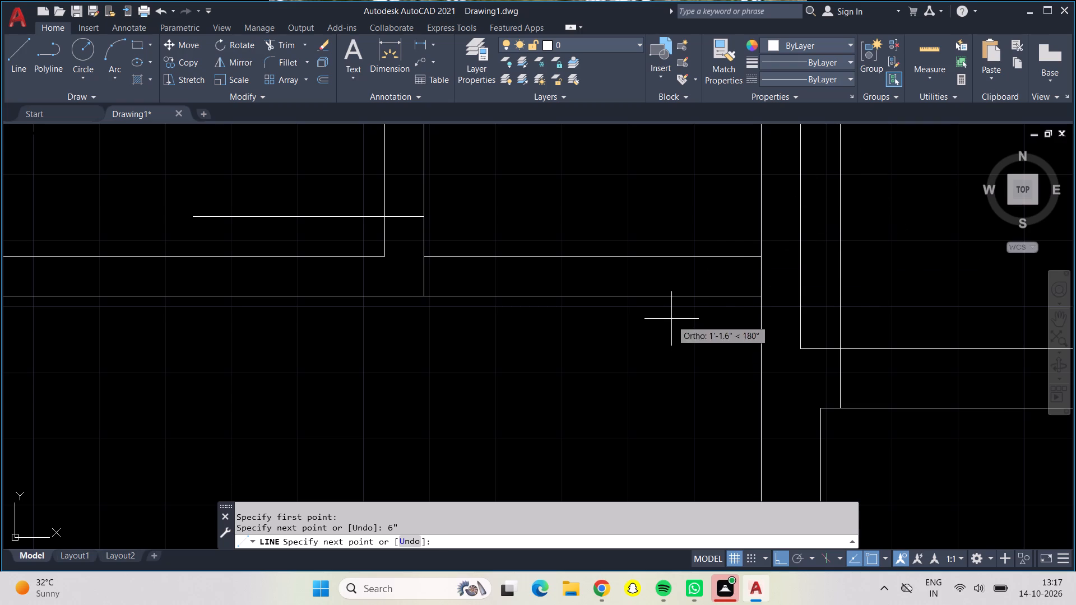
click(763, 260)
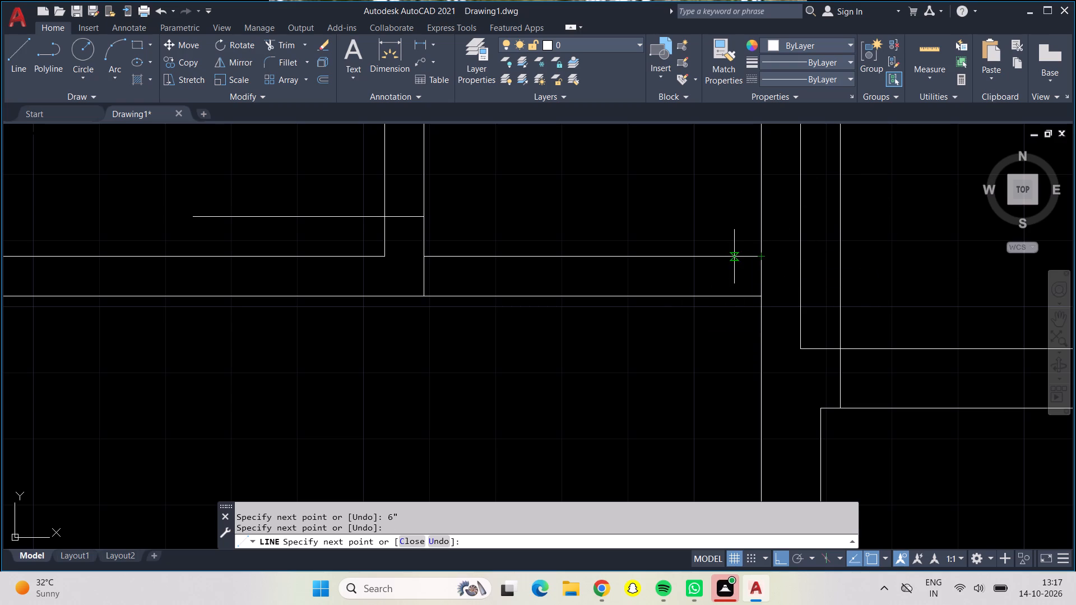
text(6")
key(Return)
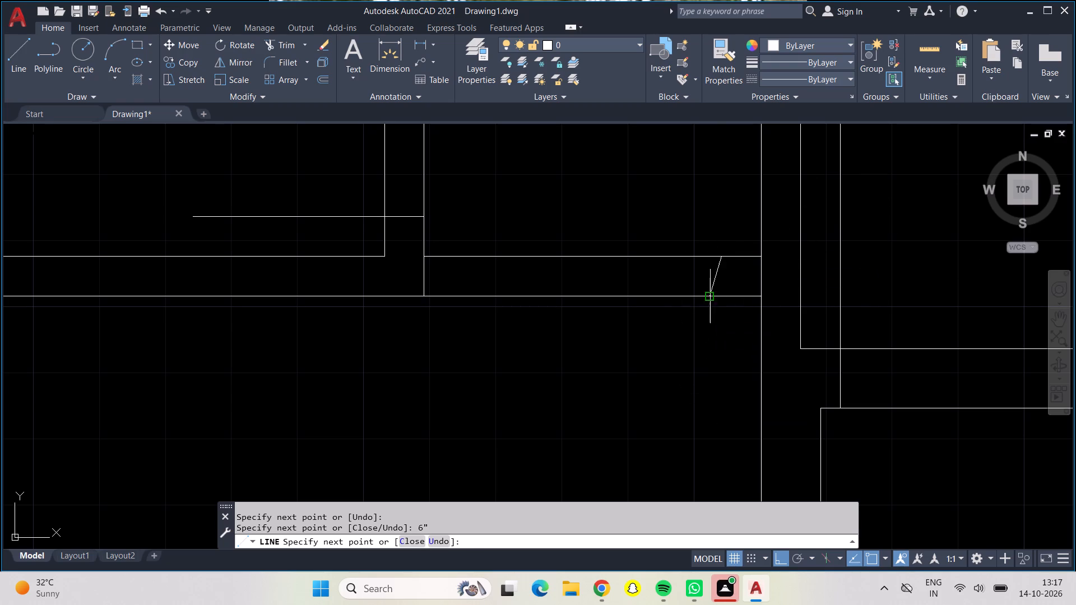
click(720, 293)
text(3')
key(Return)
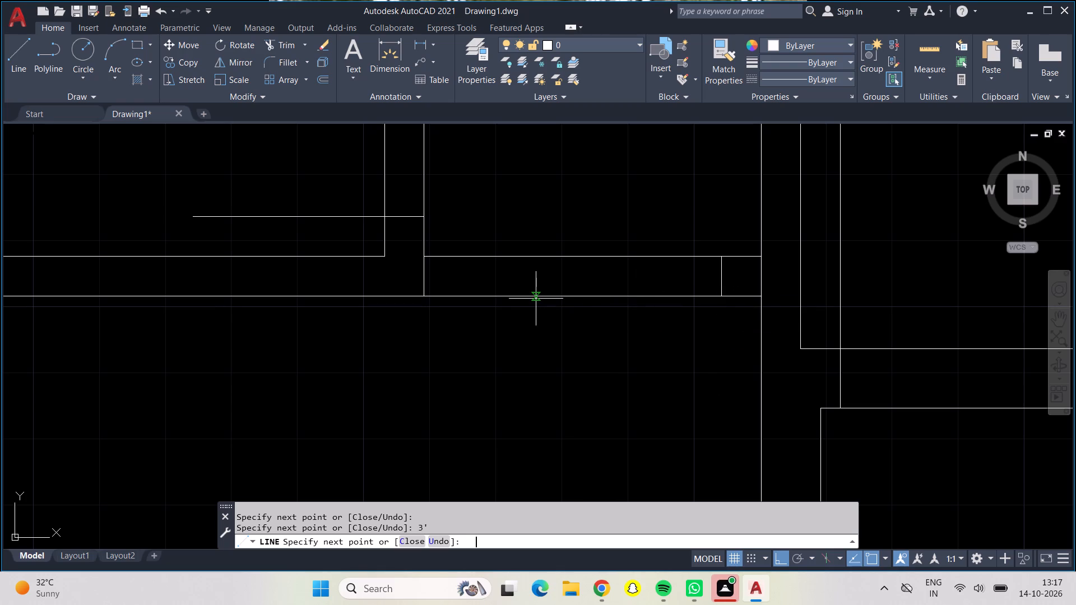
click(483, 257)
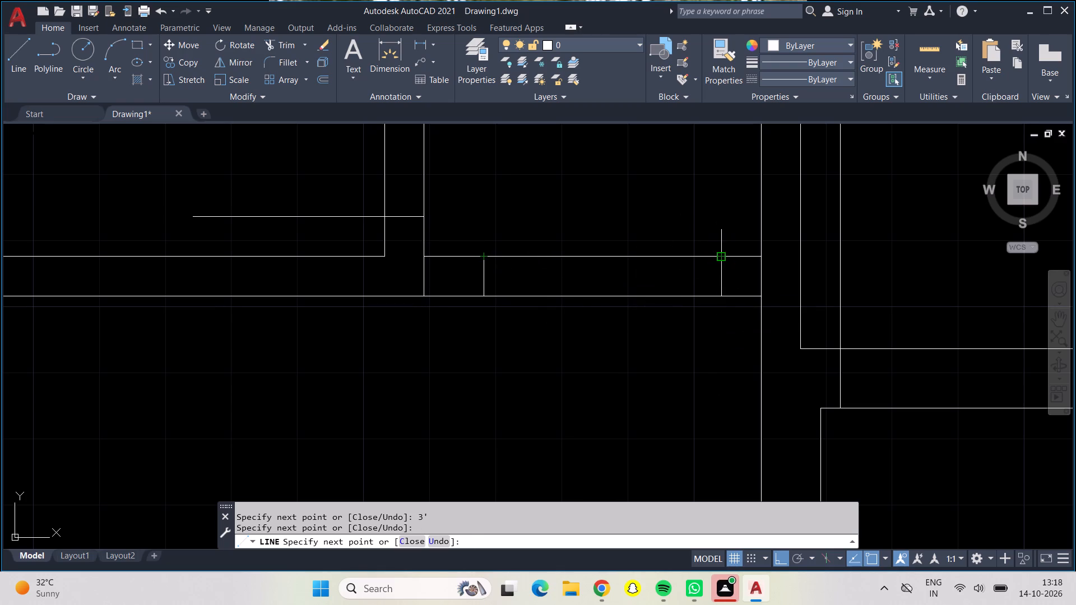
Draw a 3' door leaf southward into the southwest room from the top of the opening's east jamb.
click(721, 254)
text(3')
key(Return)
key(Escape)
Draw a 3' door opening with both jambs in the southwest room's east wall, starting 6" north of its inner southeast corner.
scroll(684, 446, down, 2)
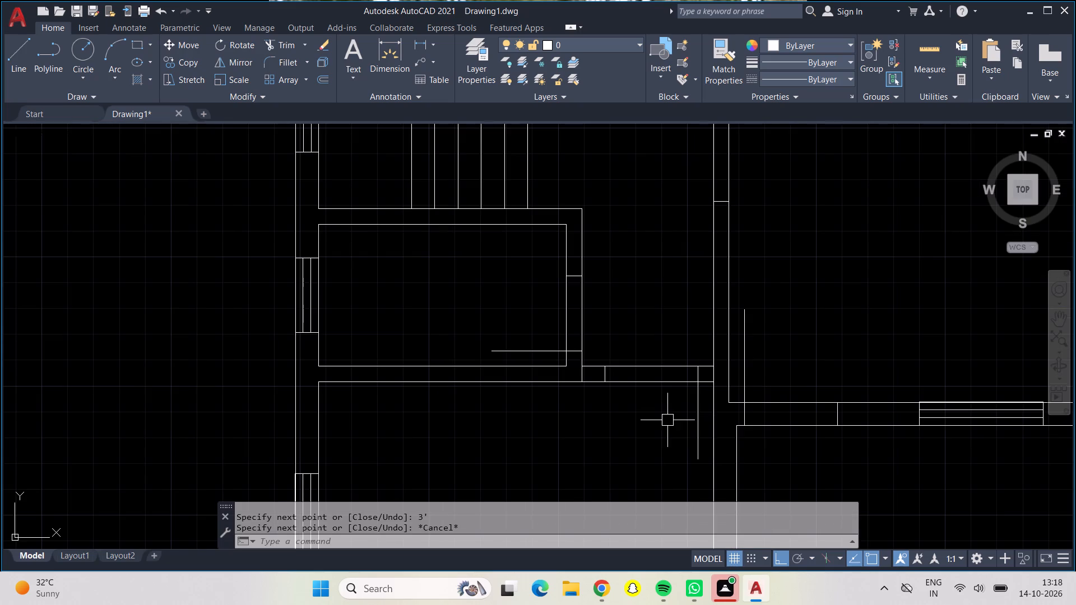
middle_drag(665, 420, 644, 330)
scroll(648, 341, down, 1)
middle_drag(653, 375, 613, 216)
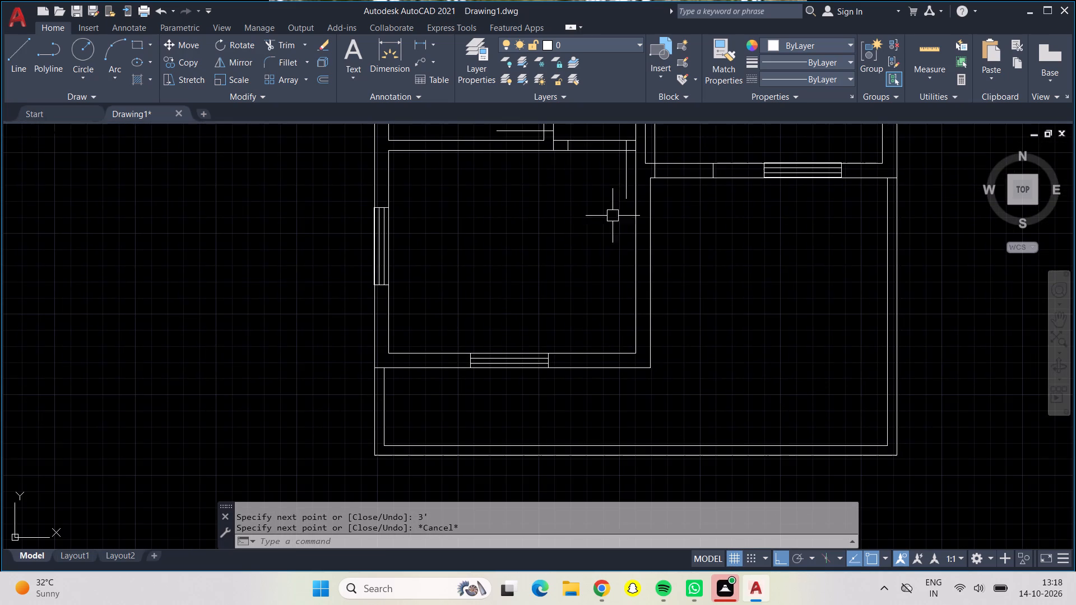
click(27, 48)
scroll(540, 390, down, 1)
scroll(539, 390, up, 1)
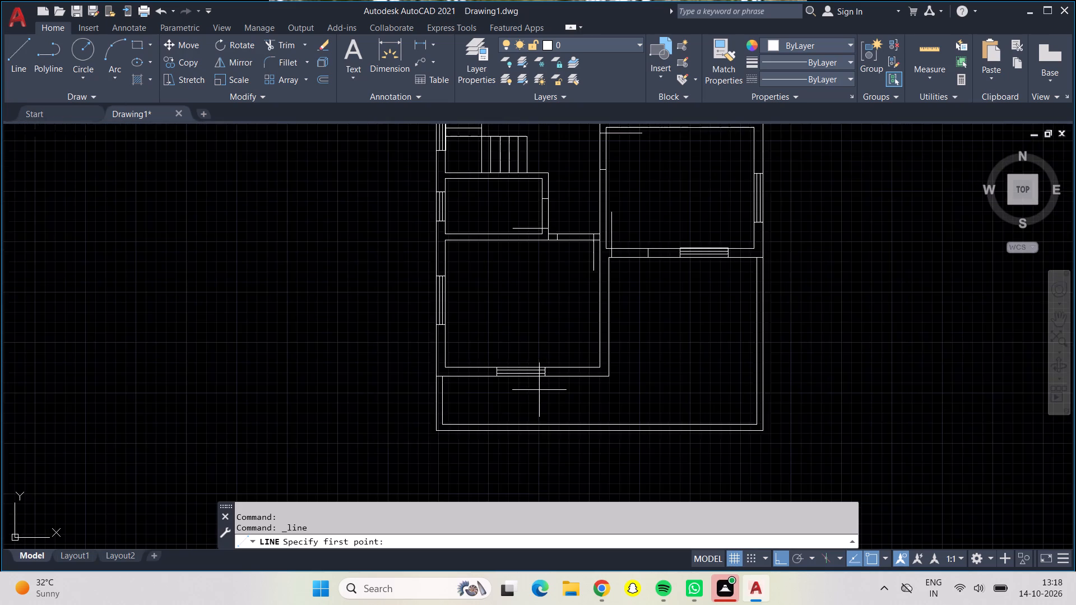
middle_drag(689, 373, 562, 387)
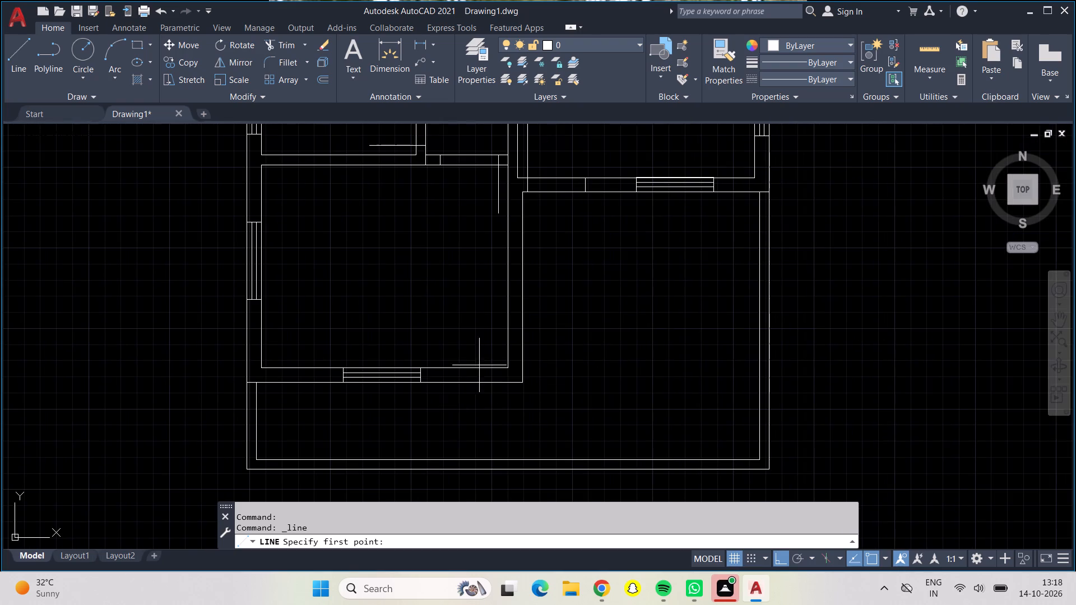
scroll(486, 356, up, 3)
middle_drag(549, 369, 473, 354)
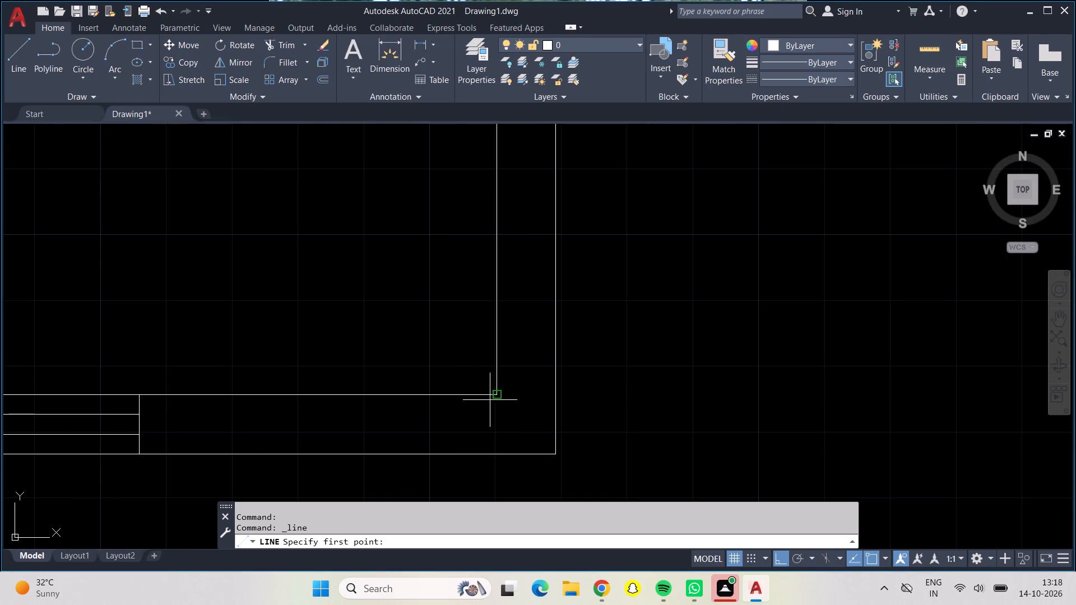
click(497, 397)
text(6")
key(Return)
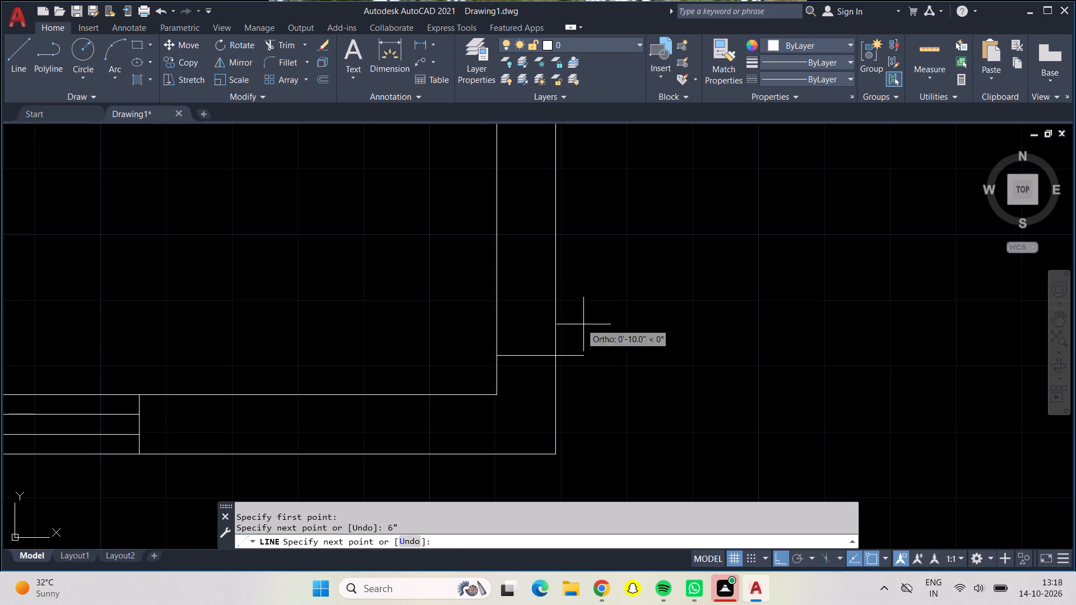
drag(555, 358, 554, 349)
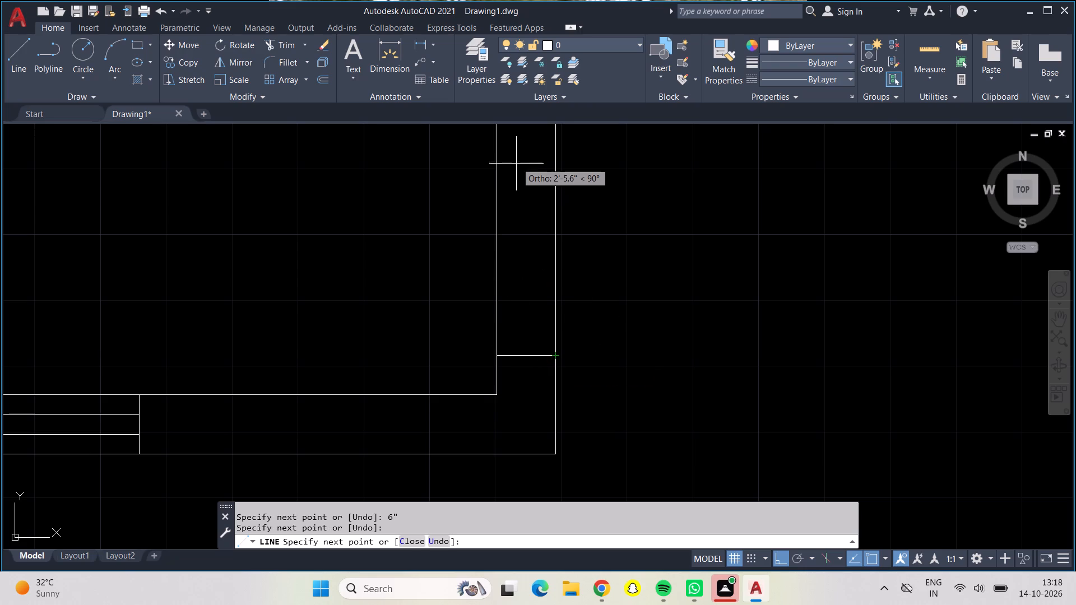
middle_drag(514, 167, 509, 246)
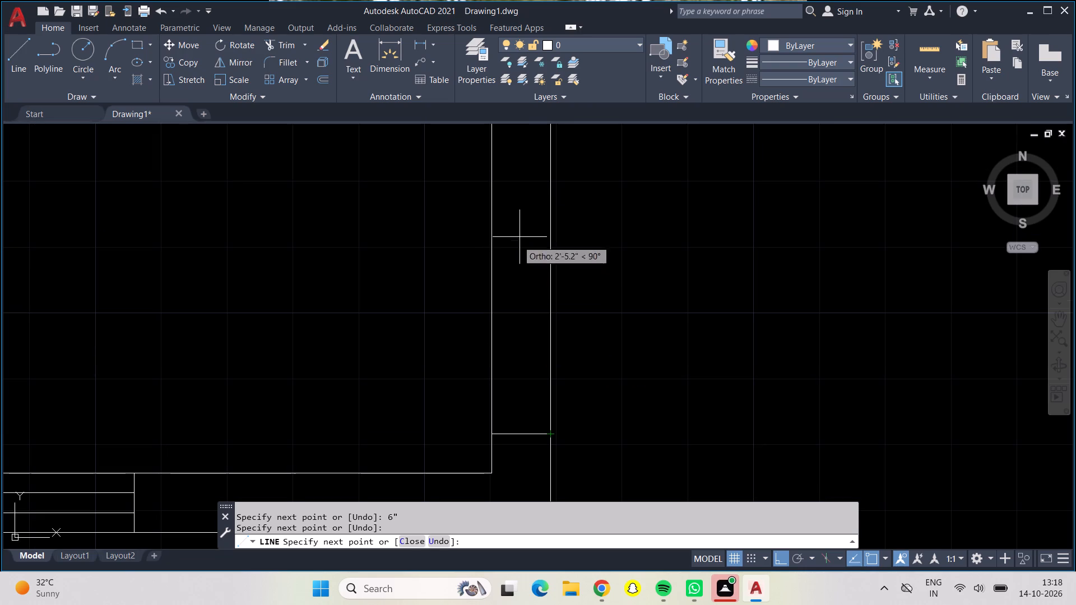
text(3')
key(Return)
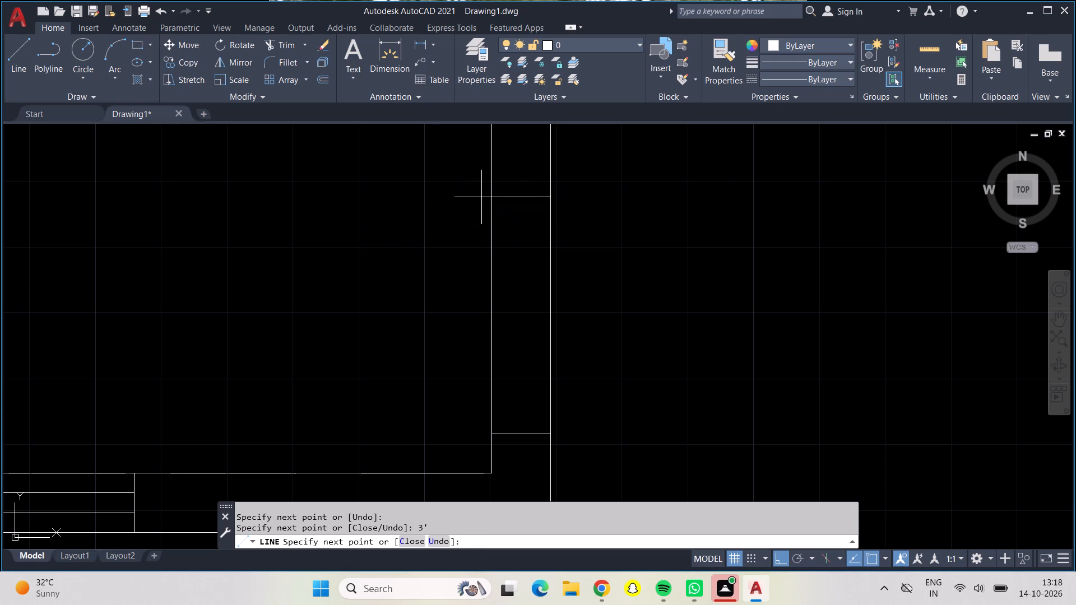
drag(490, 196, 490, 202)
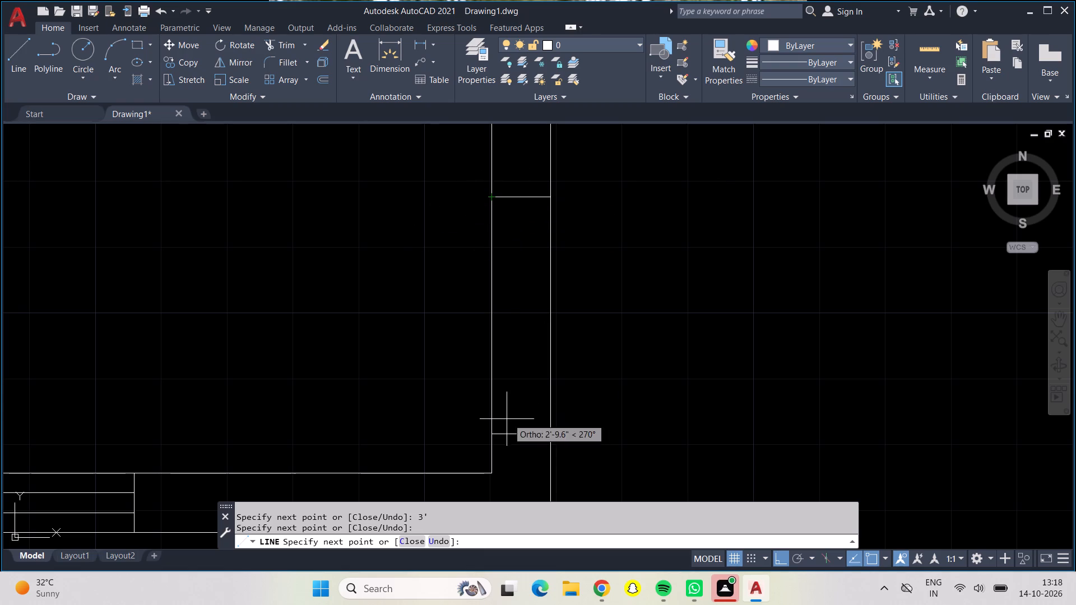
Draw a 3' door leaf westward into the southwest room from the lower jamb of its east wall opening.
click(493, 430)
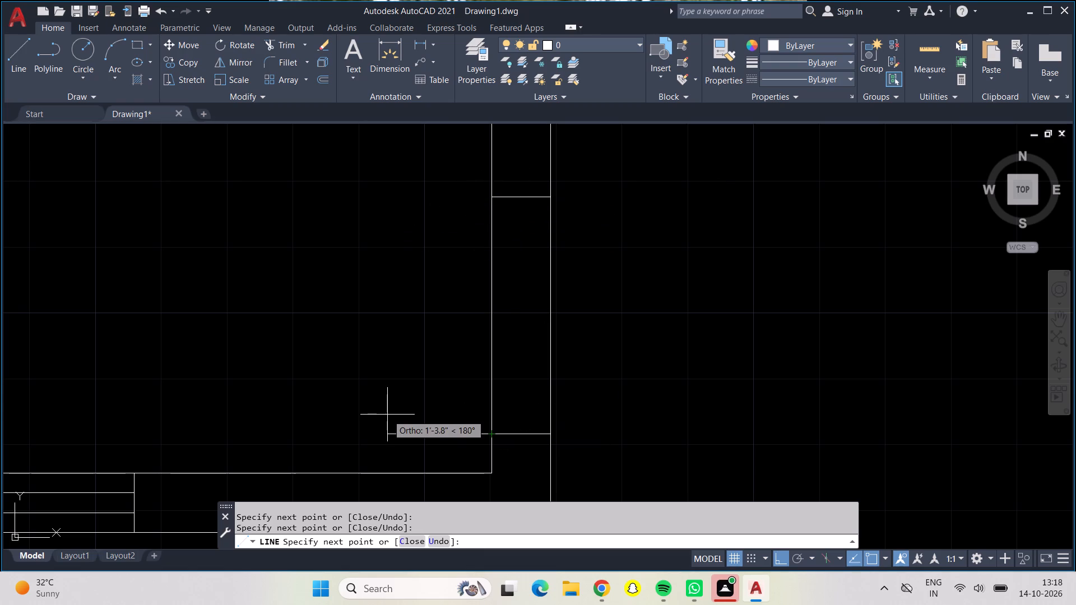
text(3')
key(Return)
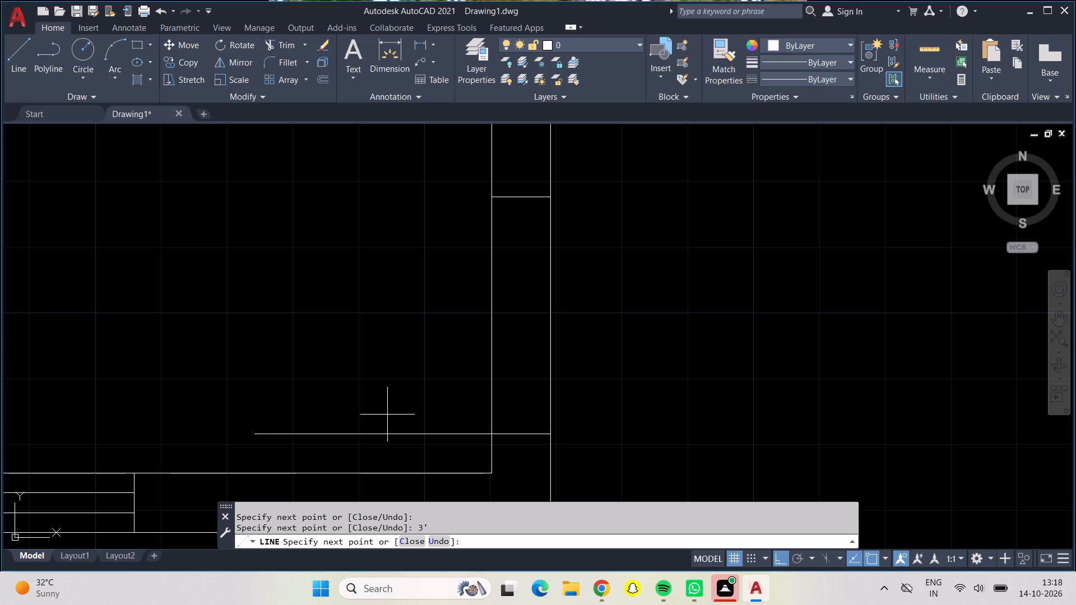
key(Return)
Trim the wall lines across the door openings of the northwest small rooms, the hall's north wall and the northernmost cross wall.
scroll(541, 398, down, 1)
scroll(607, 365, up, 1)
scroll(623, 324, down, 3)
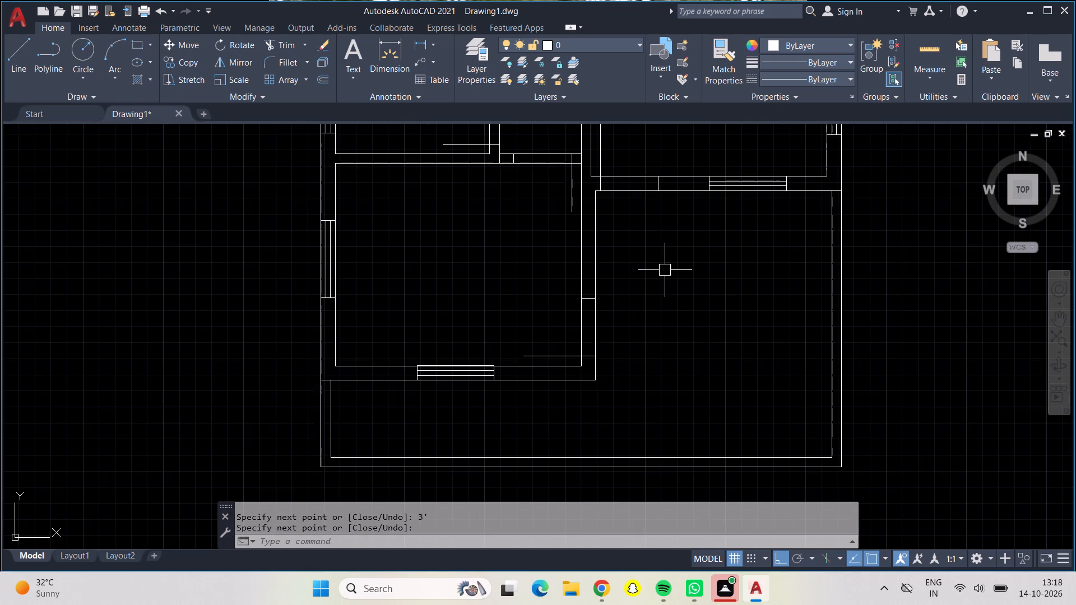
scroll(670, 263, down, 1)
middle_drag(670, 263, 619, 390)
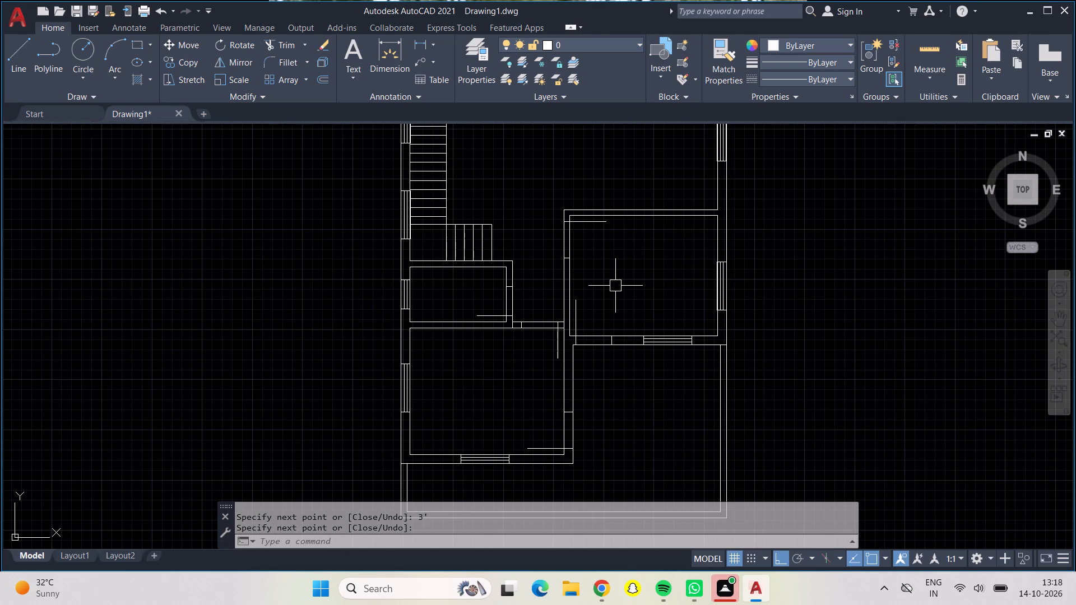
middle_drag(616, 286, 642, 423)
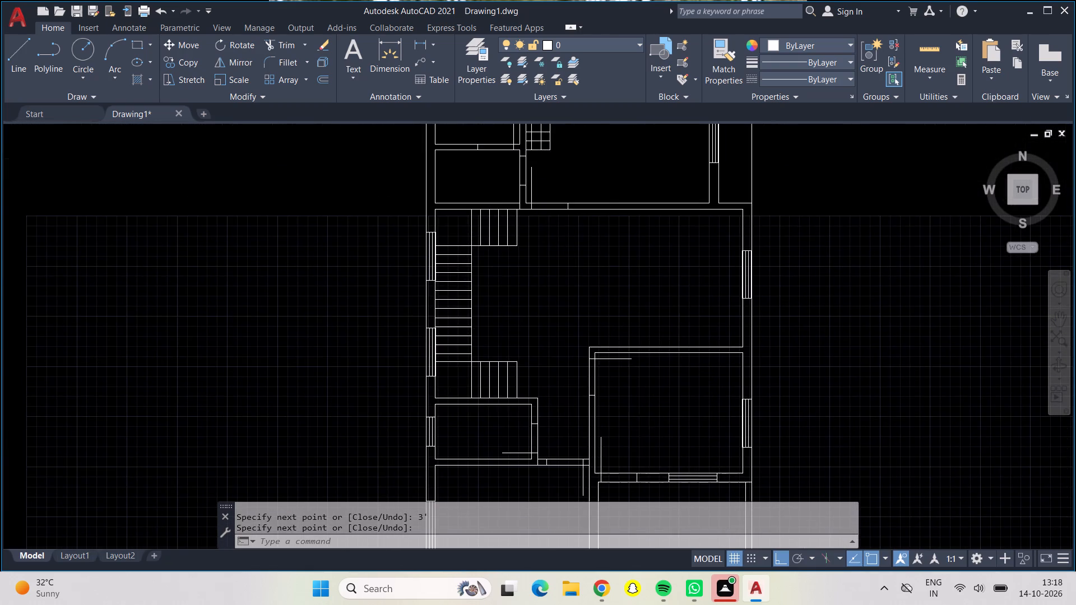
scroll(640, 418, down, 1)
scroll(598, 253, up, 1)
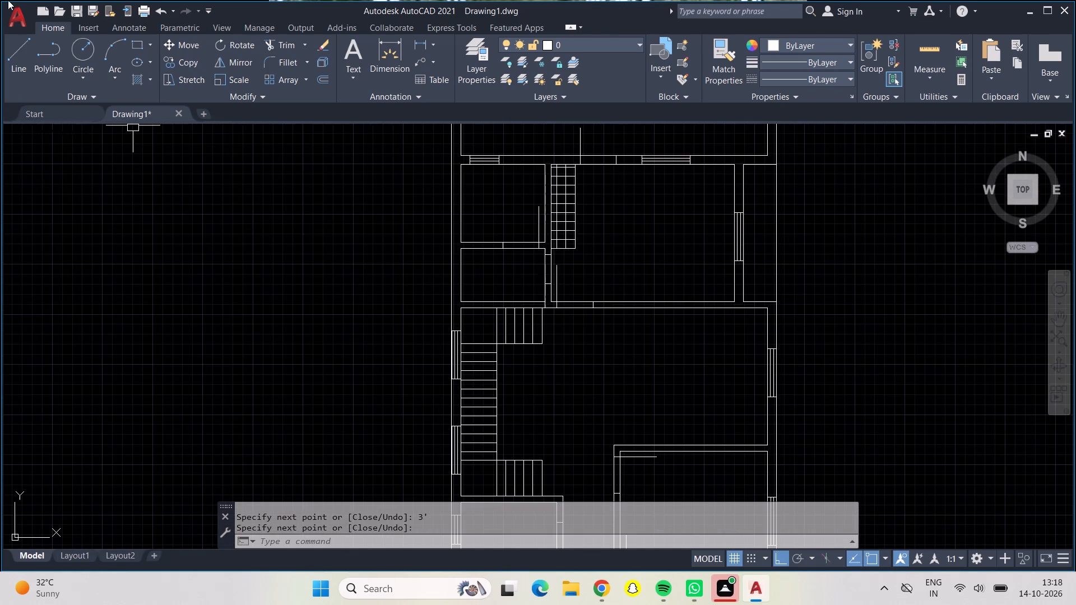
click(277, 46)
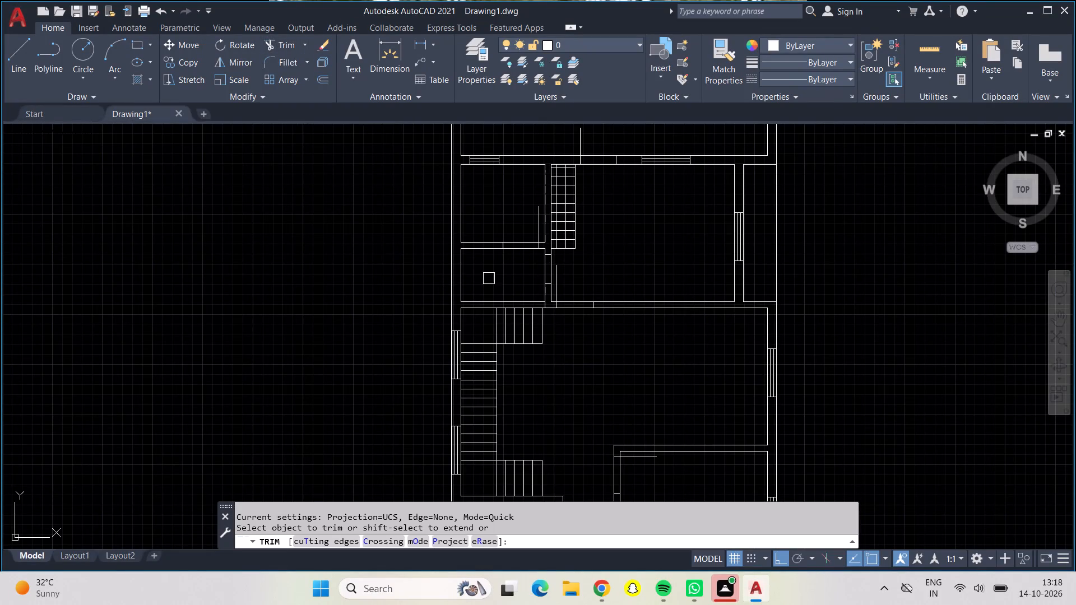
scroll(489, 278, up, 3)
middle_drag(540, 252, 508, 350)
drag(571, 197, 577, 266)
drag(652, 310, 723, 295)
click(707, 376)
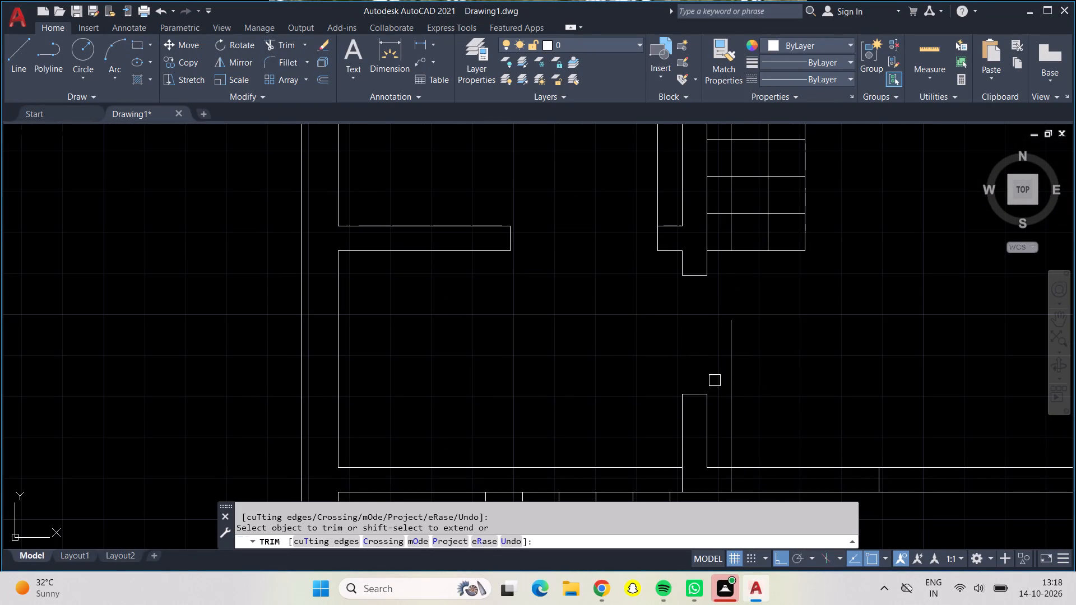
drag(828, 436, 850, 499)
scroll(848, 490, down, 2)
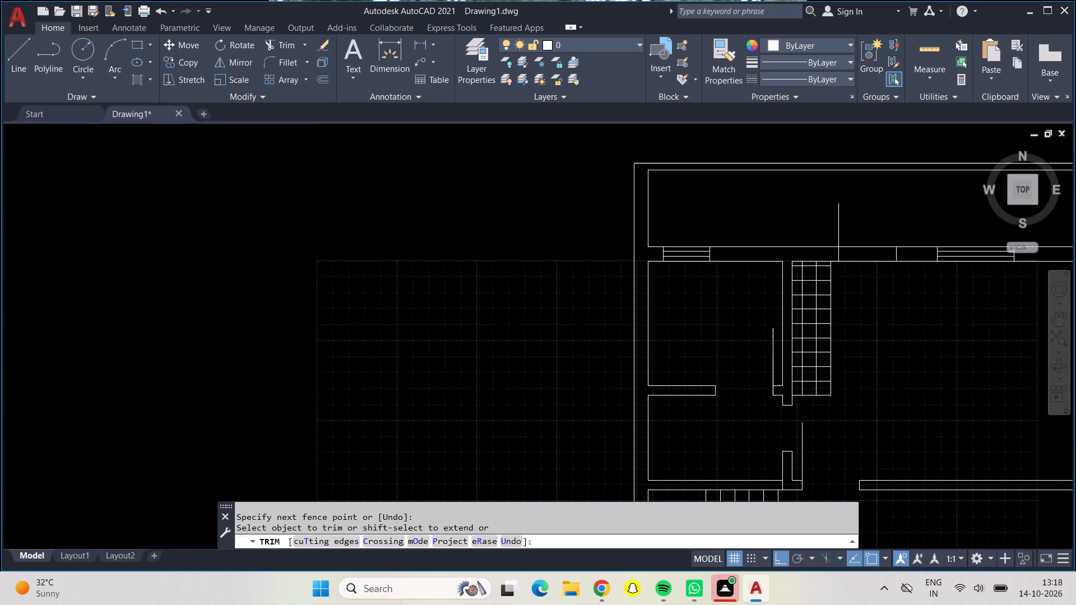
scroll(871, 219, down, 1)
drag(869, 219, 868, 262)
Trim the wall lines across the door openings of the small west room, passage wall, east room and southwest room's east wall.
middle_drag(868, 425, 764, 64)
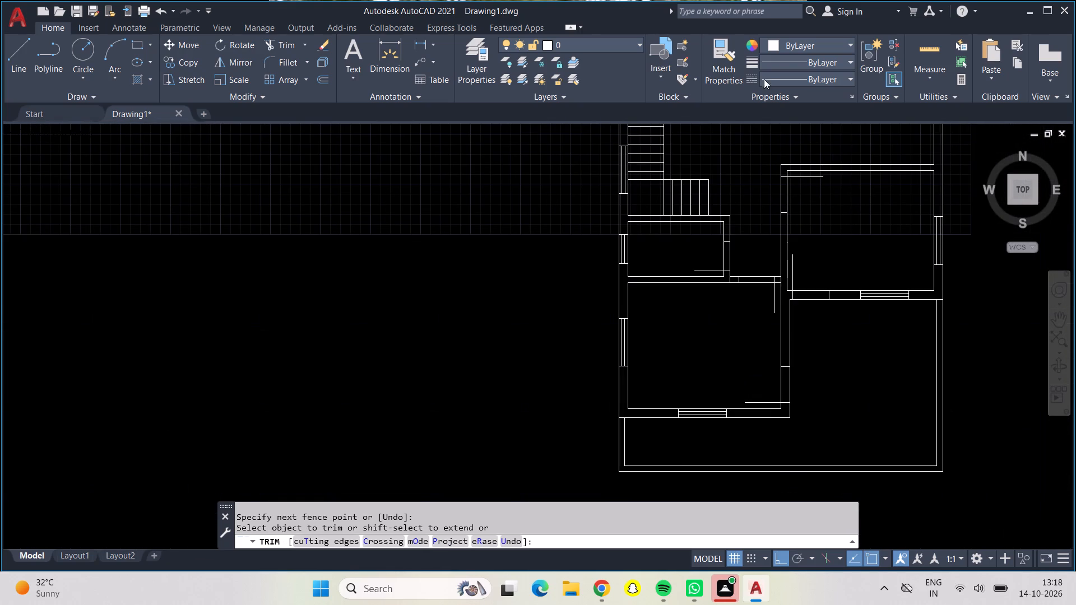
scroll(719, 258, up, 1)
drag(698, 250, 764, 263)
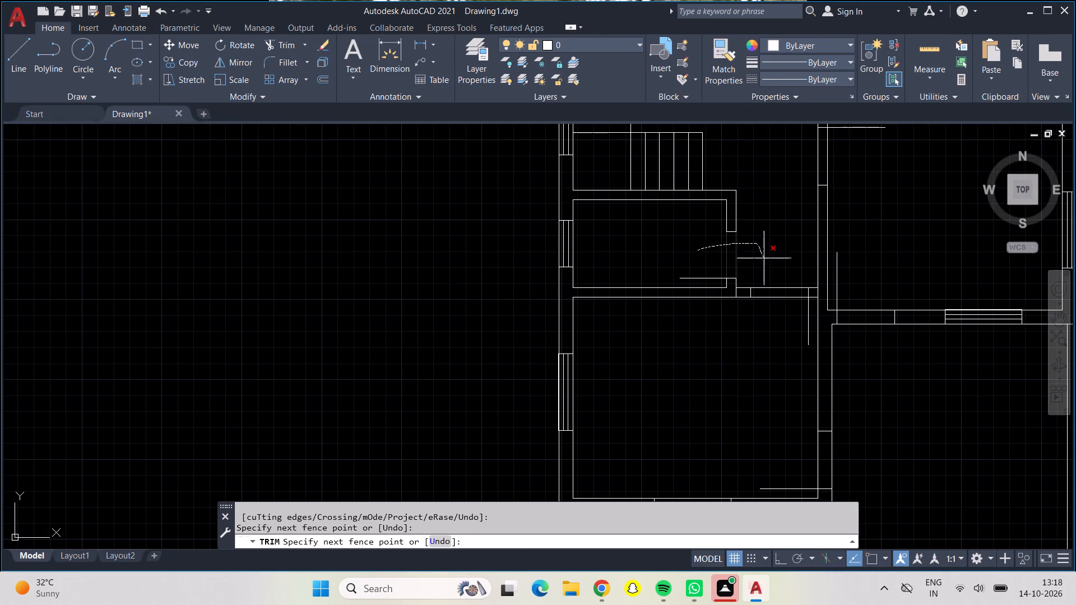
drag(764, 263, 786, 185)
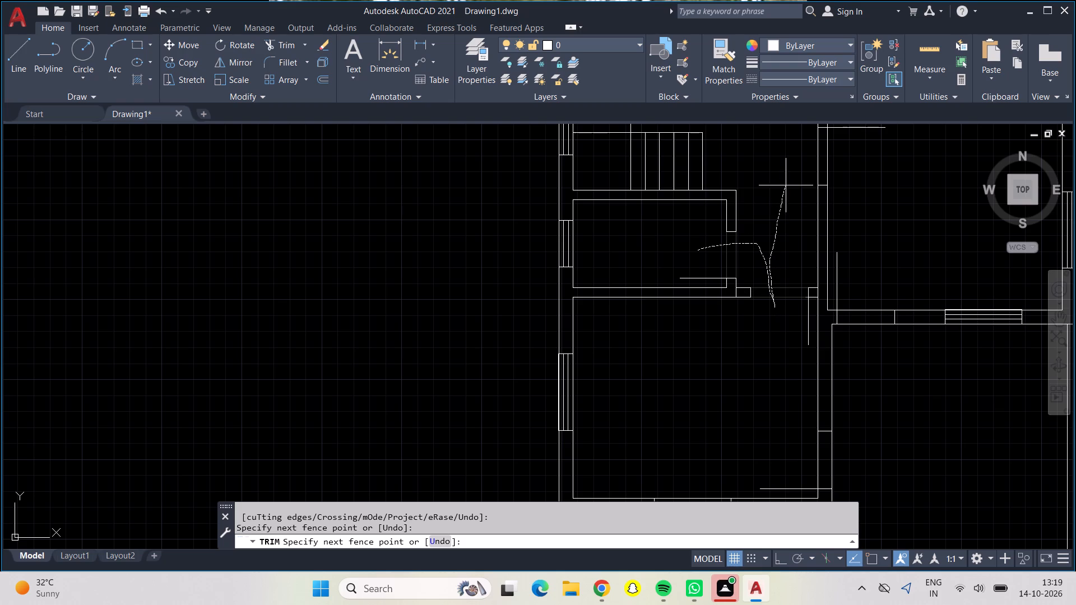
drag(786, 185, 840, 150)
drag(870, 275, 868, 328)
drag(864, 439, 810, 445)
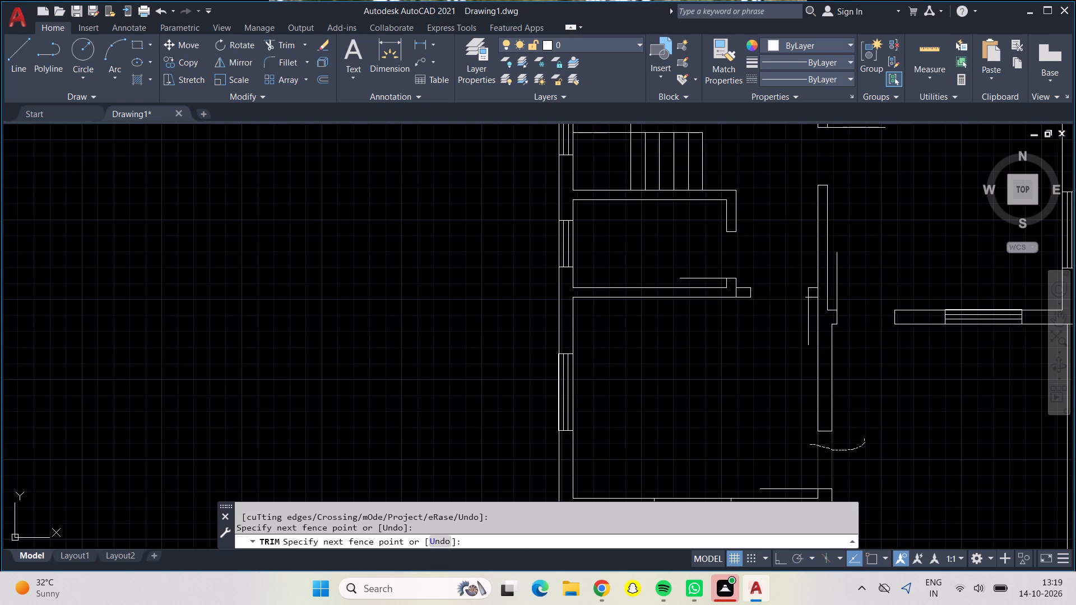
Trim the leftover wall line stub projecting west of the leaf at the passage wall's east jamb.
scroll(803, 439, up, 2)
scroll(777, 372, down, 2)
scroll(777, 371, up, 4)
scroll(777, 371, down, 1)
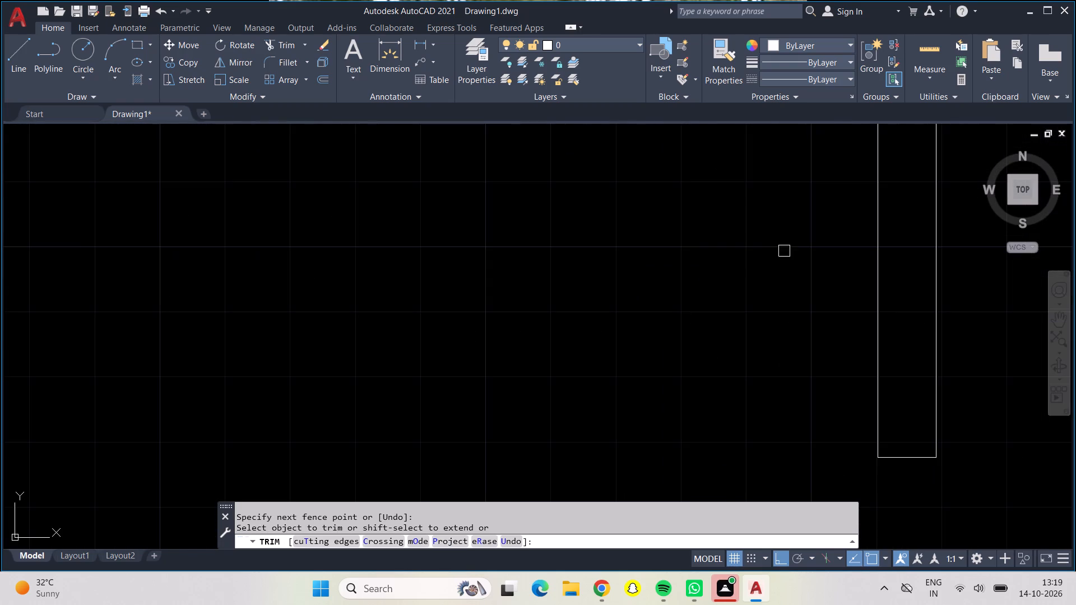
scroll(785, 242, up, 1)
middle_drag(786, 248, 726, 504)
scroll(755, 263, down, 1)
middle_drag(755, 263, 723, 389)
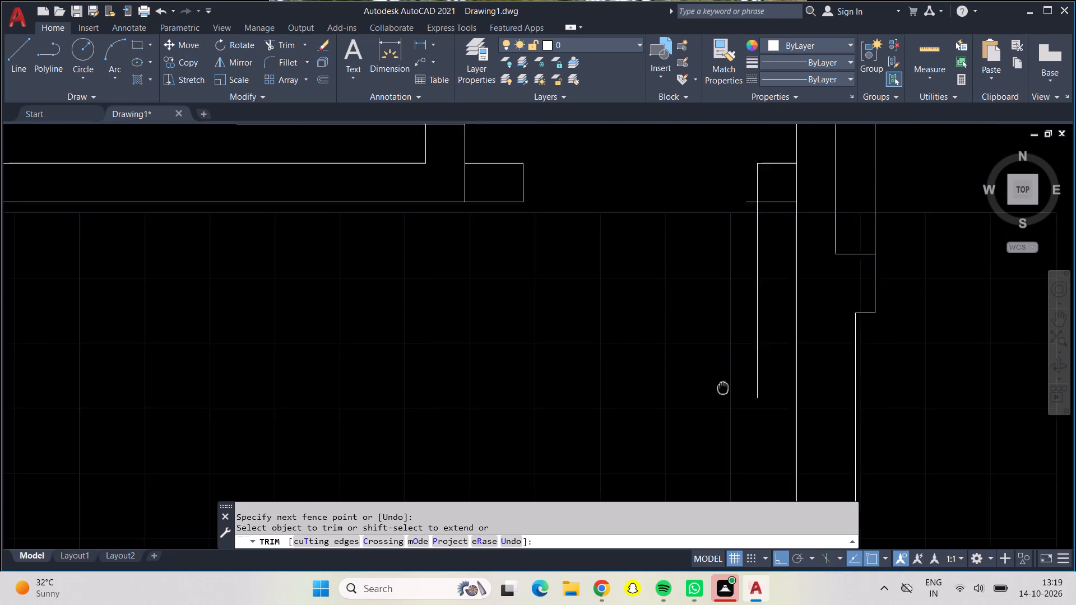
middle_drag(723, 389, 720, 403)
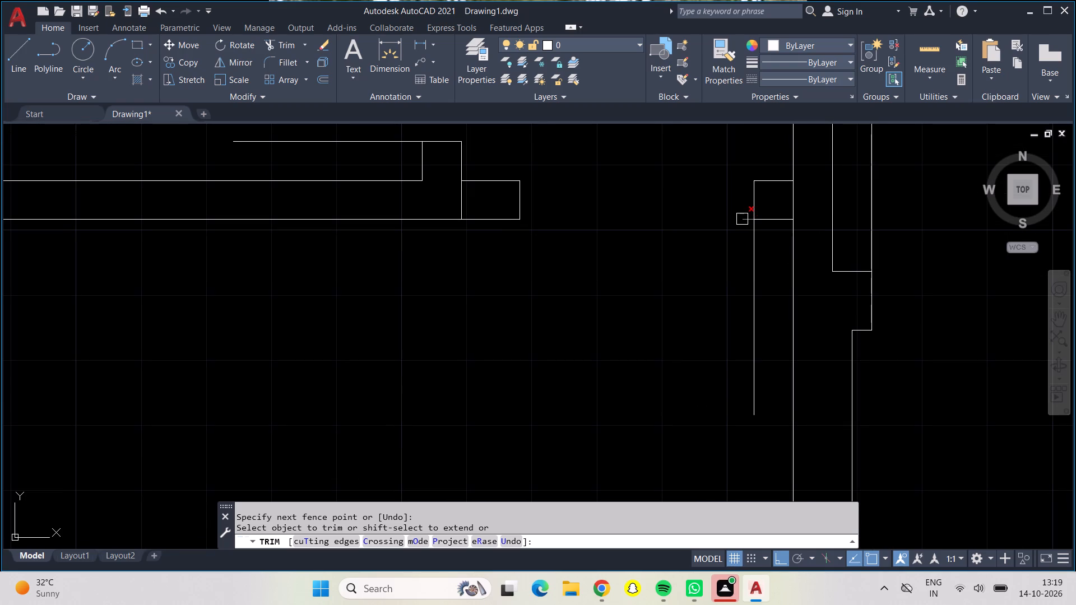
click(743, 219)
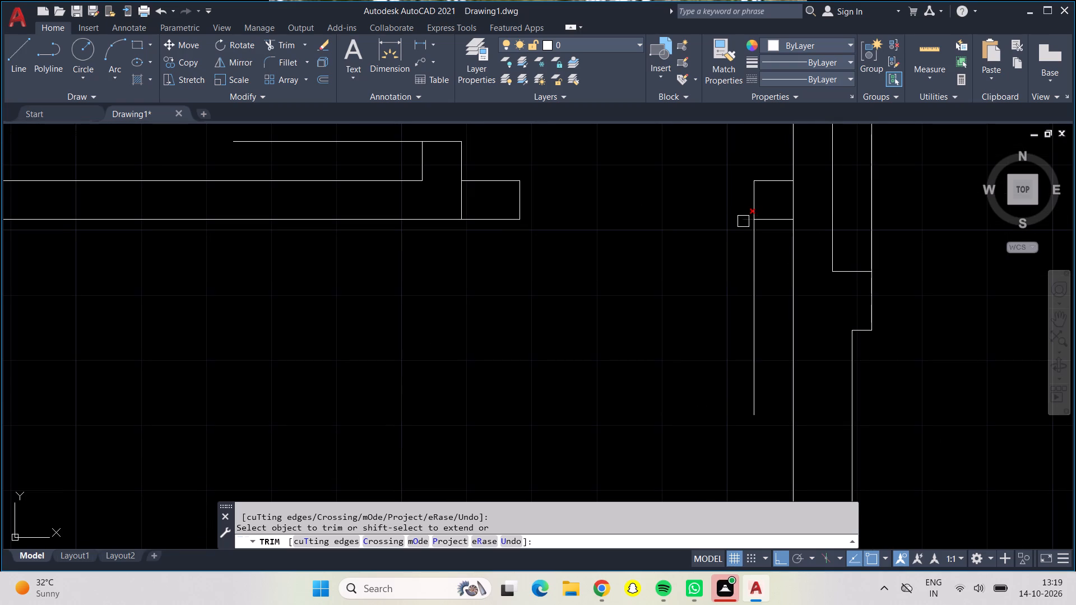
click(740, 220)
Trim the wall line pieces that cross the passage wall at its east and west ends.
click(795, 206)
double_click(787, 199)
click(800, 206)
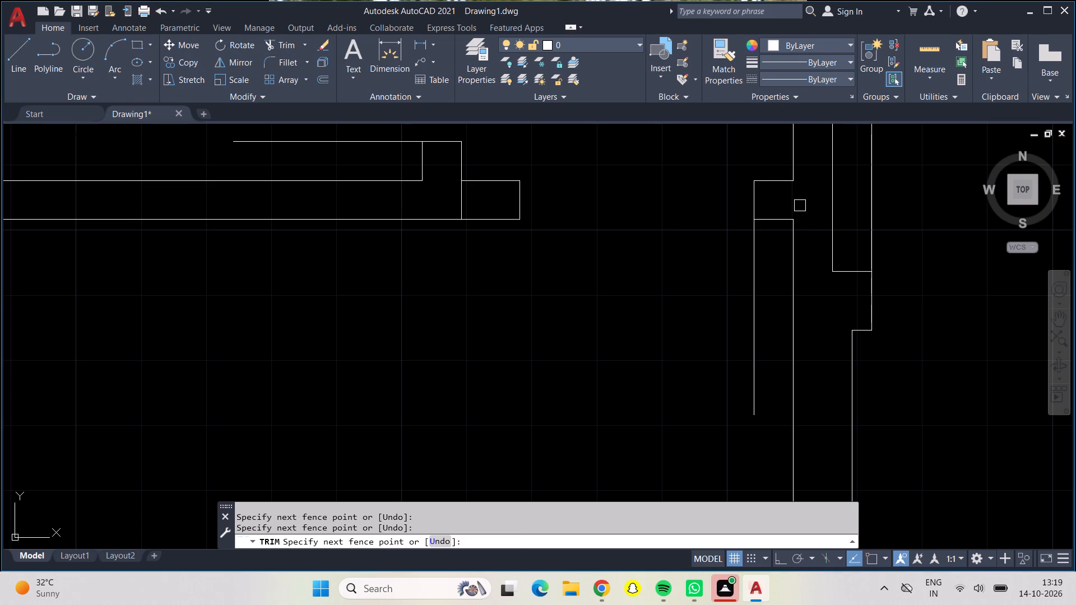
double_click(462, 200)
scroll(610, 197, down, 1)
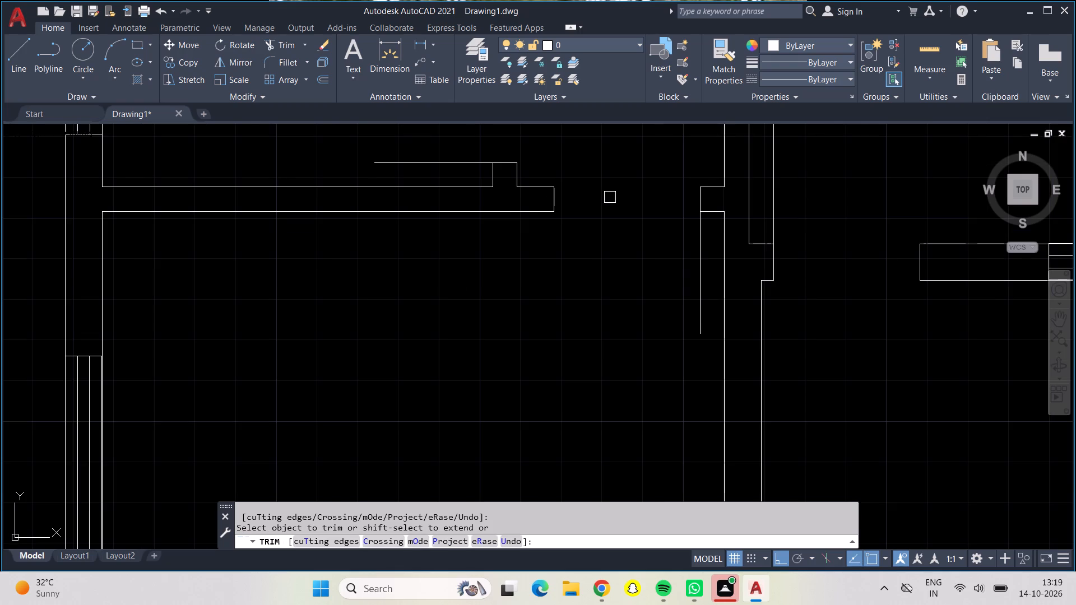
middle_drag(610, 197, 611, 391)
key(Escape)
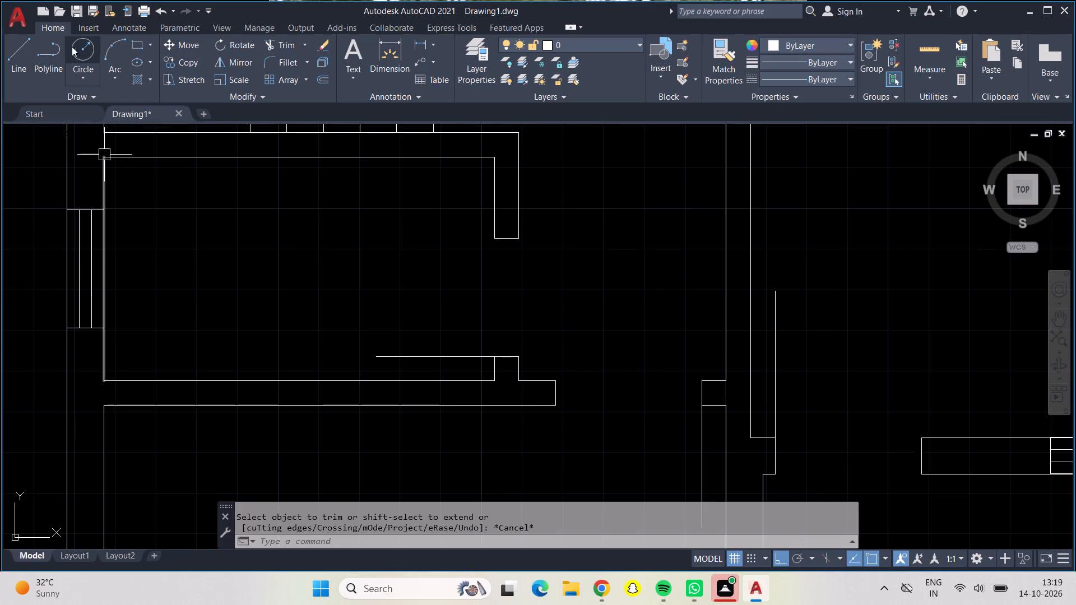
Draw a door swing circle of about 2'-5" radius from the small west room's leaf hinge to the opposite jamb.
click(76, 55)
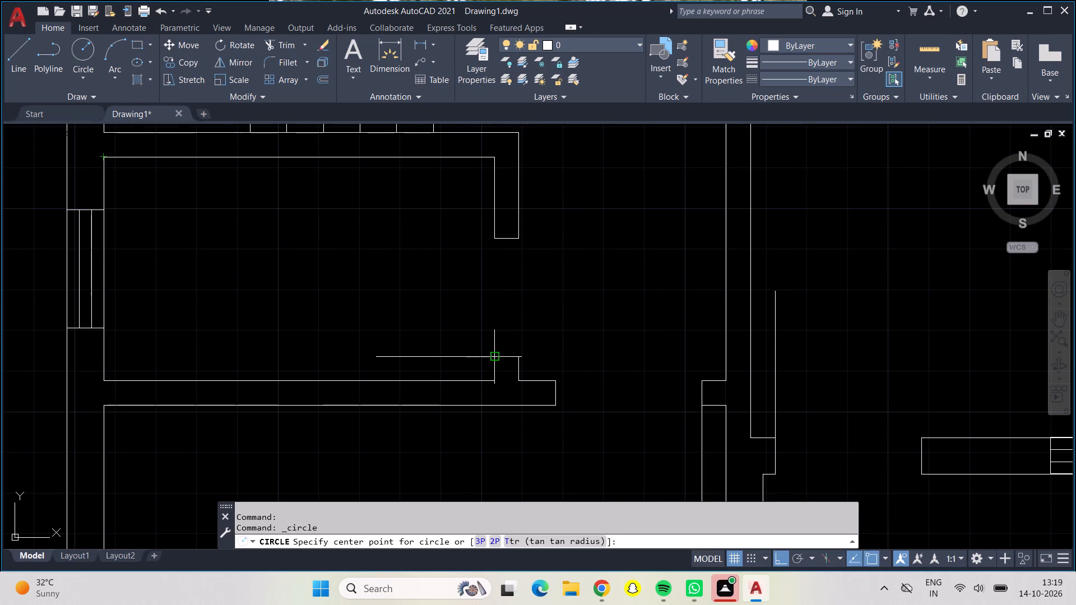
drag(497, 359, 493, 341)
click(491, 237)
key(Escape)
key(Escape)
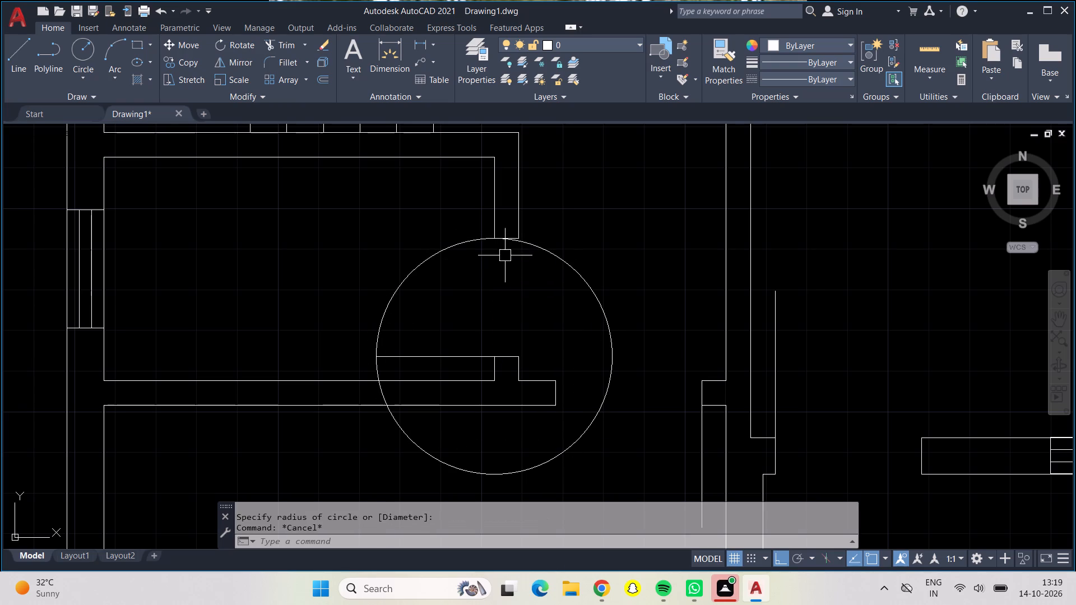
Draw a 3' radius door swing circle centred on the leaf hinge of the east room's south wall opening.
click(90, 59)
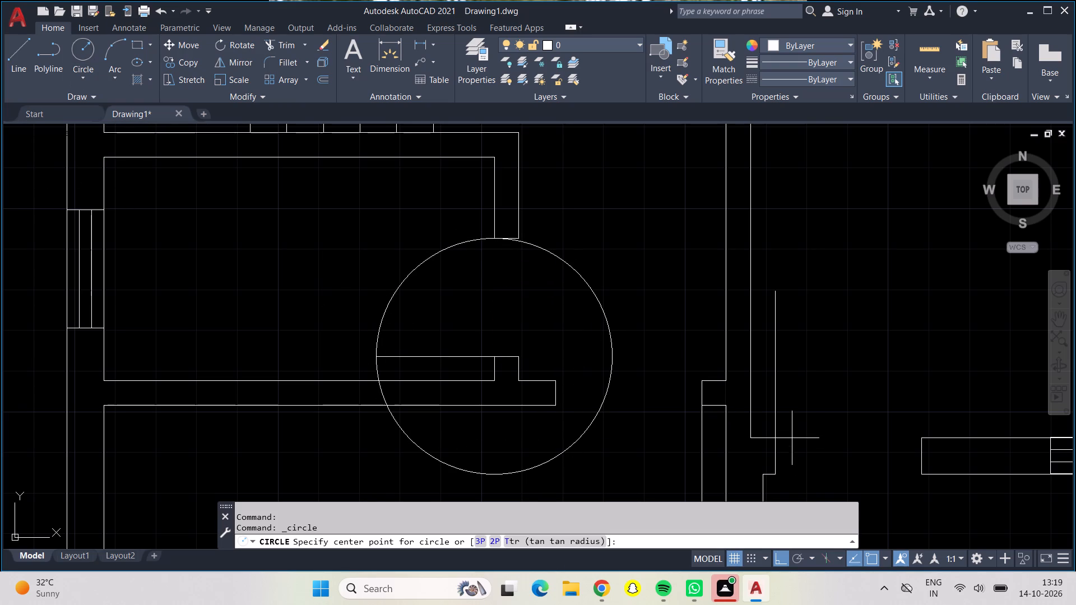
click(777, 440)
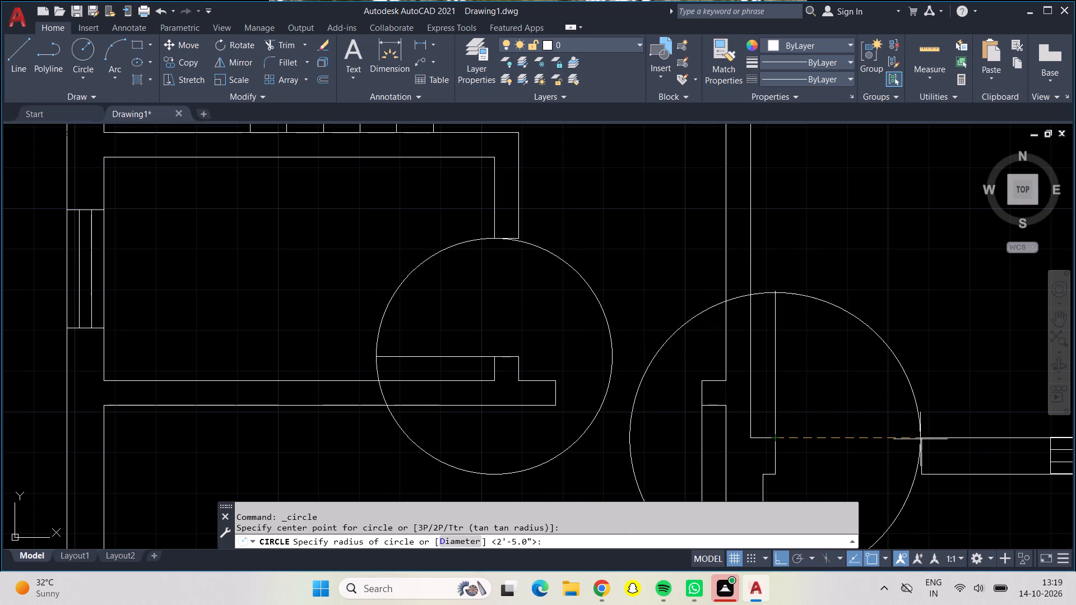
click(920, 441)
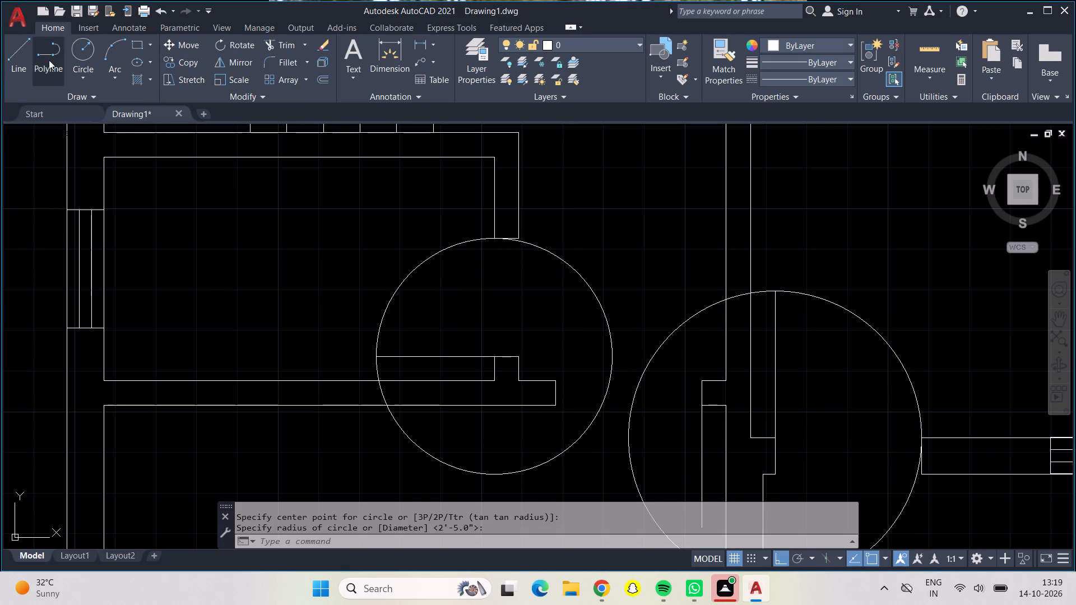
Draw a 3' radius door swing circle centred on the leaf hinge of the passage wall opening.
click(95, 59)
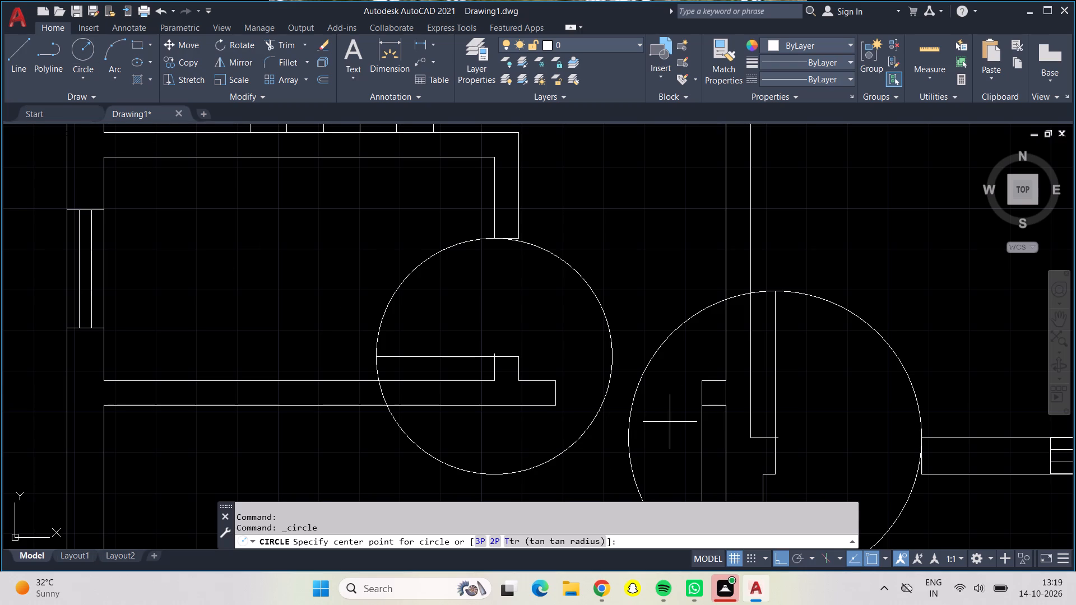
drag(701, 407, 648, 412)
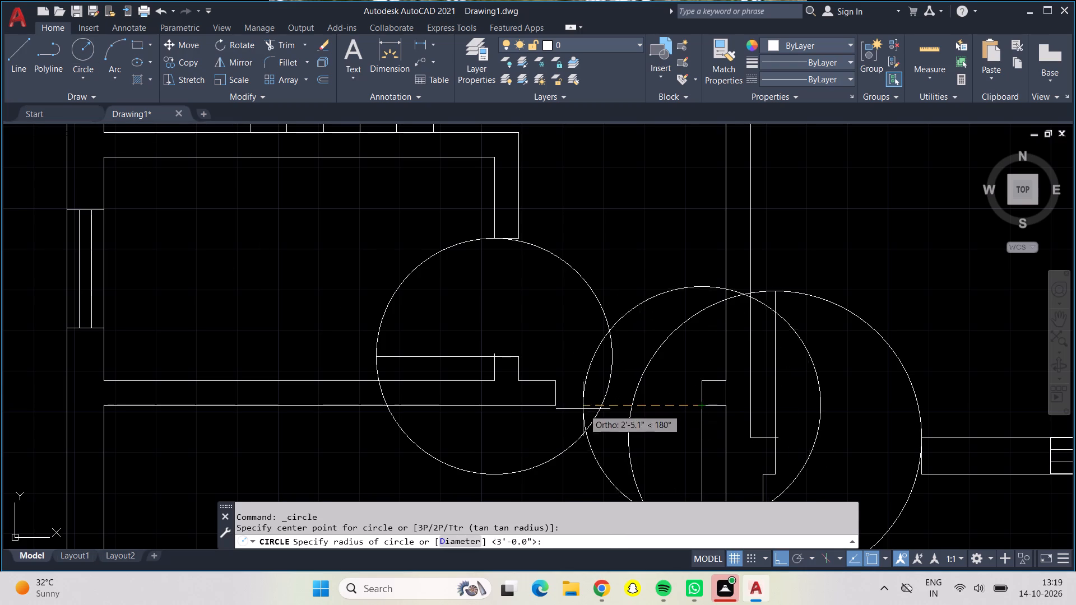
click(555, 408)
scroll(572, 389, down, 2)
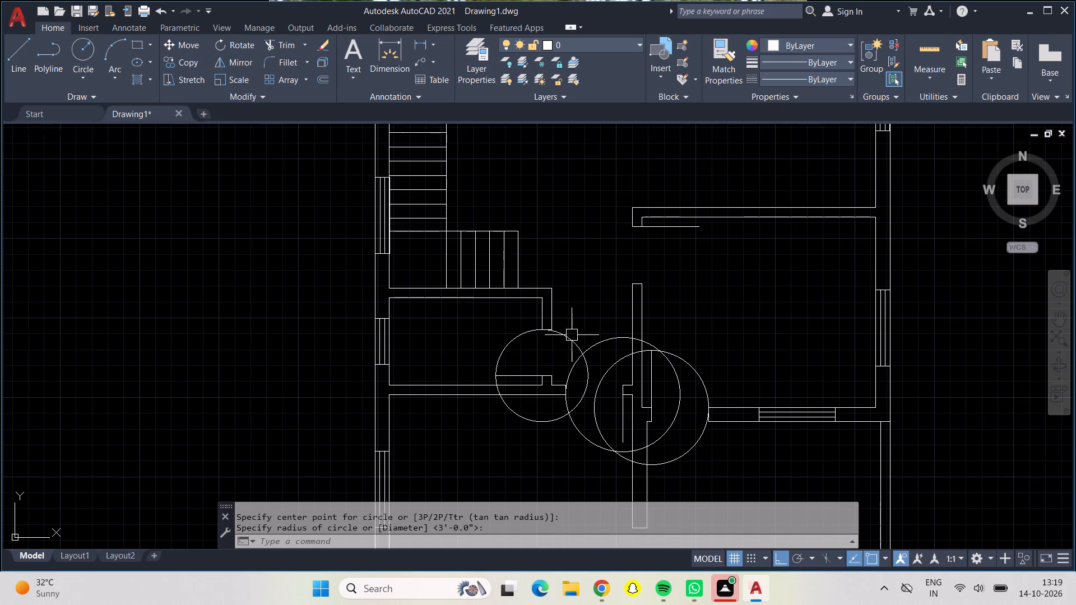
Draw a 3' radius door swing circle centred on the leaf hinge of the east room's west wall opening.
click(78, 47)
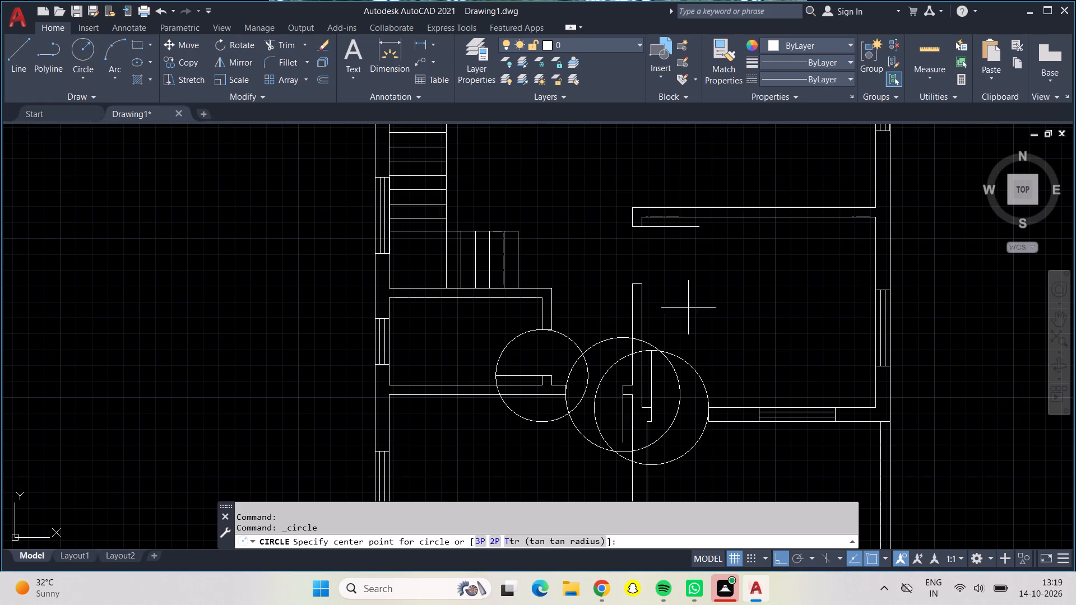
scroll(637, 225, up, 2)
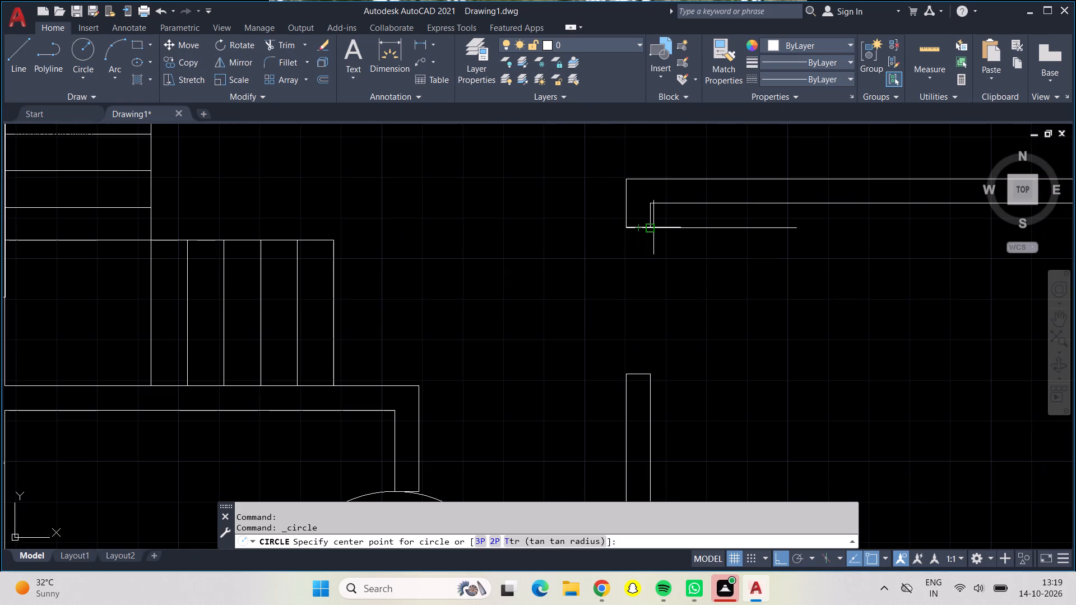
click(653, 227)
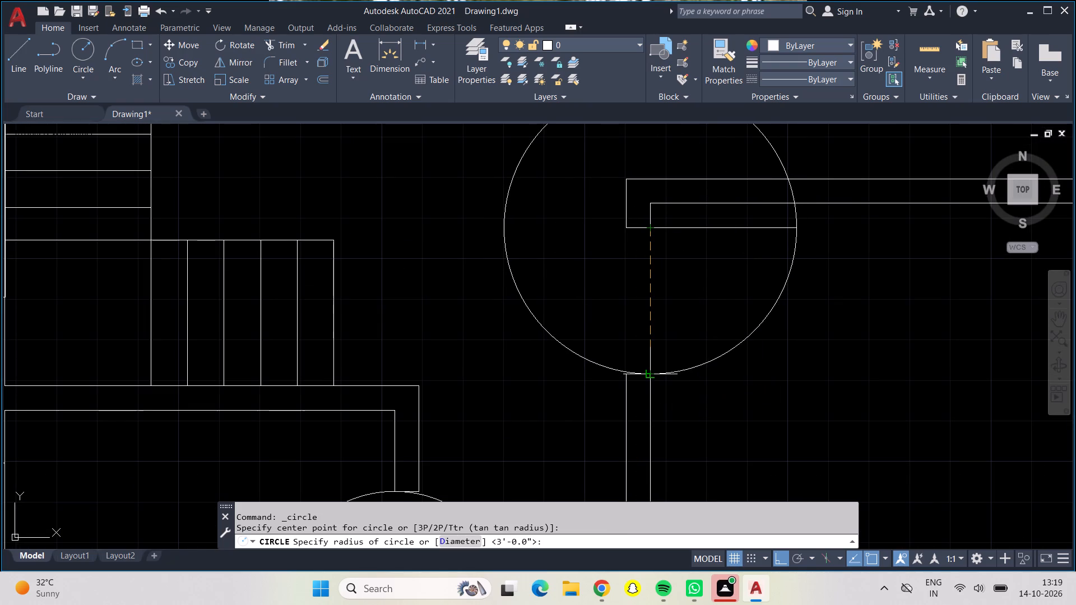
click(653, 374)
Draw a 3' radius door swing circle on the leaf hinge of the wall opening between the two small northwest rooms.
scroll(607, 339, down, 1)
middle_drag(605, 292, 555, 532)
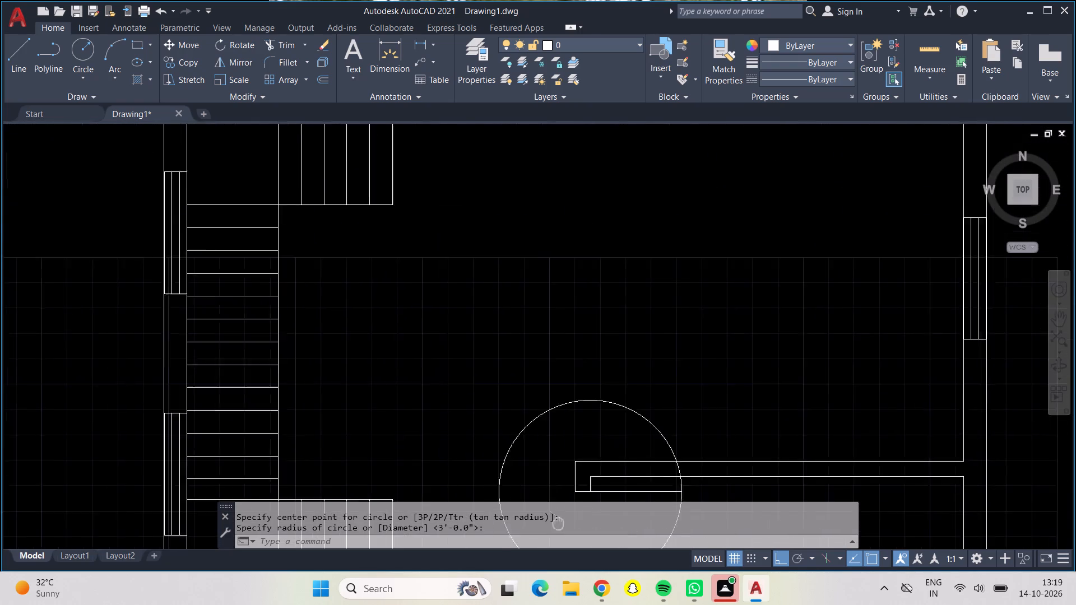
scroll(546, 381, down, 1)
middle_drag(509, 301, 522, 390)
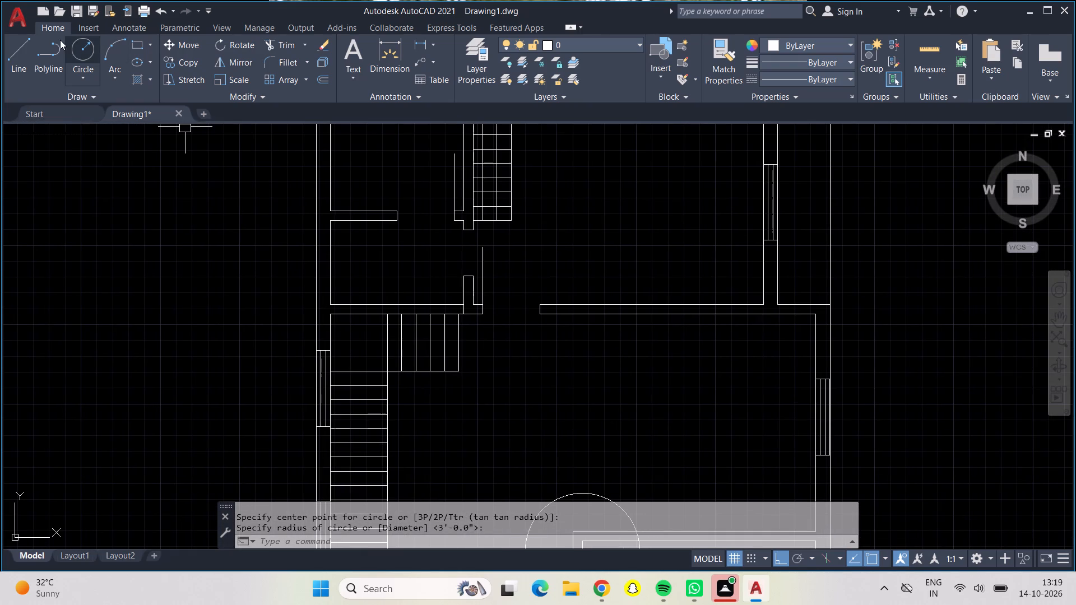
click(72, 51)
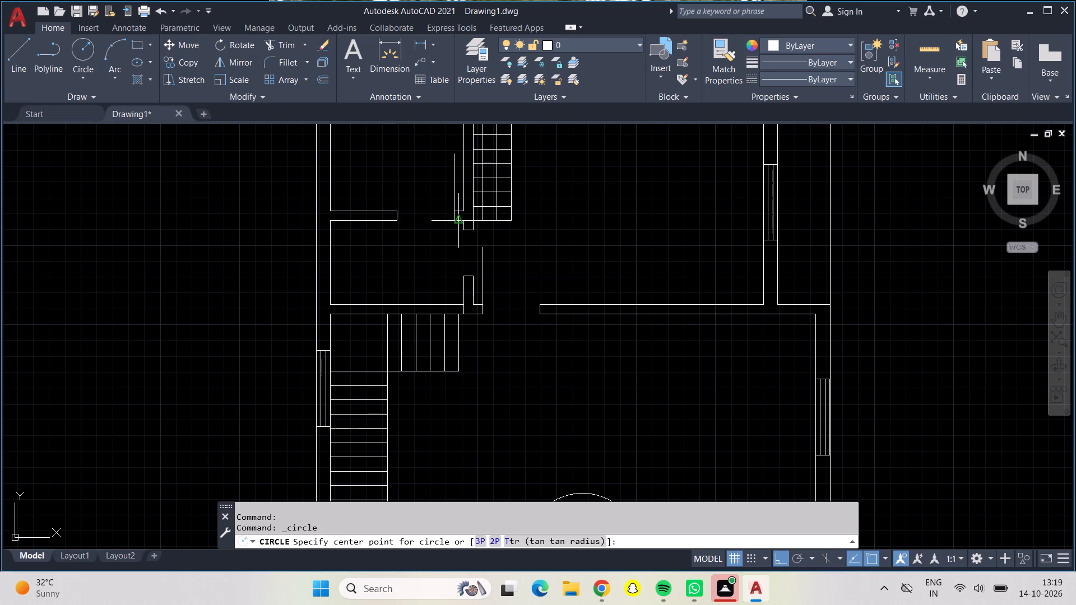
click(454, 212)
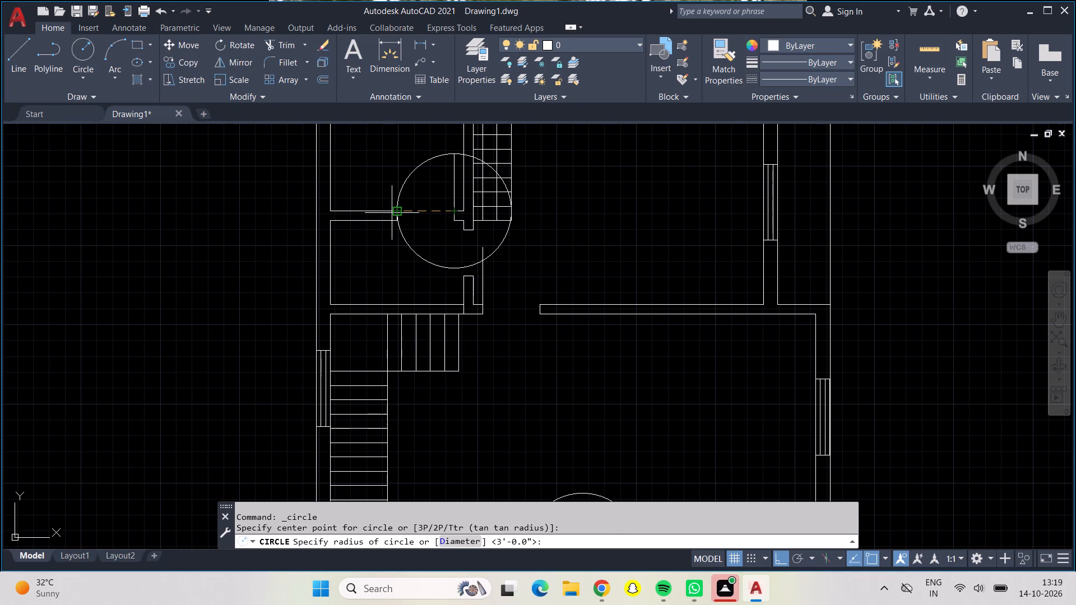
scroll(392, 213, down, 1)
scroll(392, 213, up, 4)
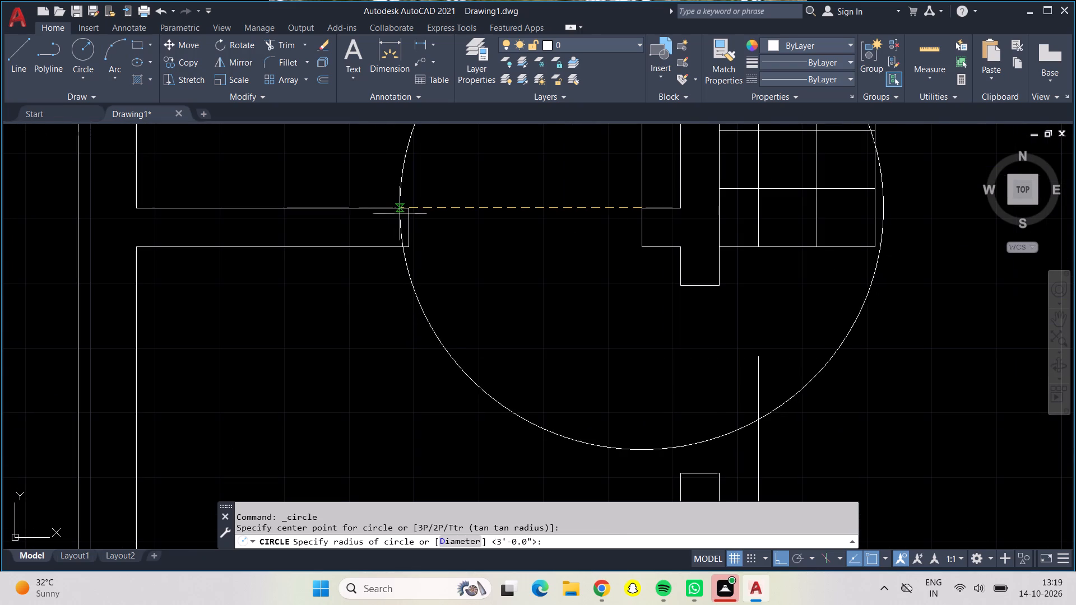
click(411, 207)
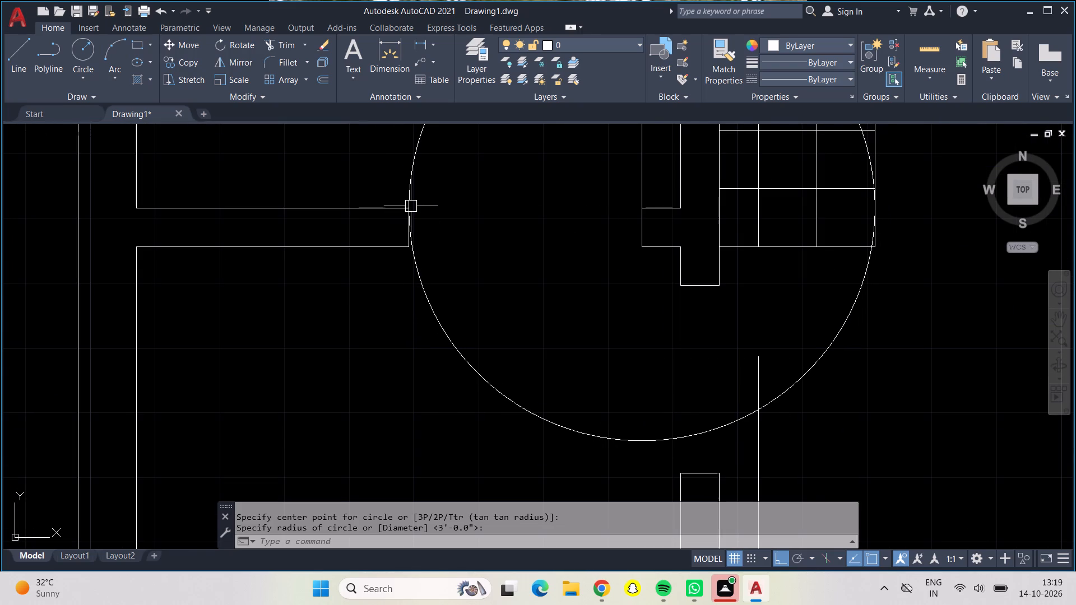
Draw a 3' radius door swing circle centred on the leaf hinge of the wall opening just north of the stairs.
click(73, 53)
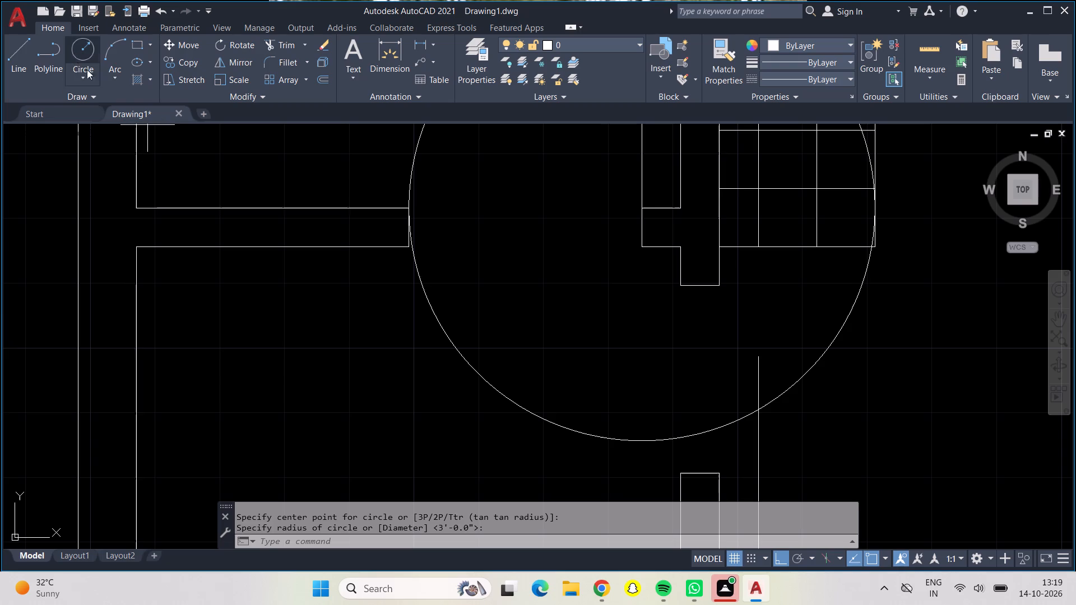
scroll(686, 396, up, 1)
middle_drag(686, 396, 684, 254)
scroll(685, 238, down, 1)
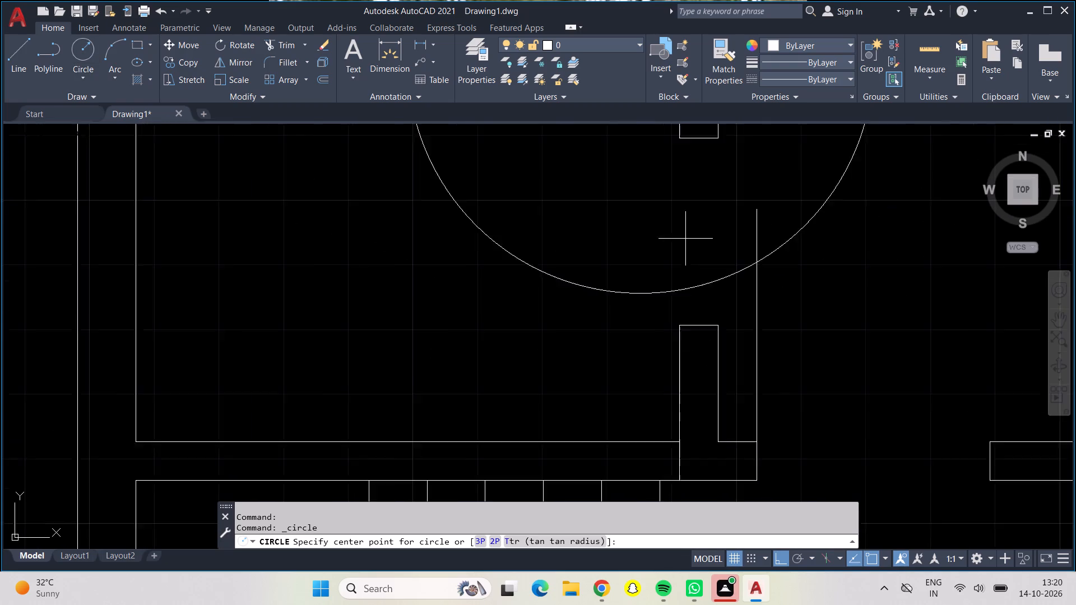
scroll(685, 243, down, 1)
click(732, 373)
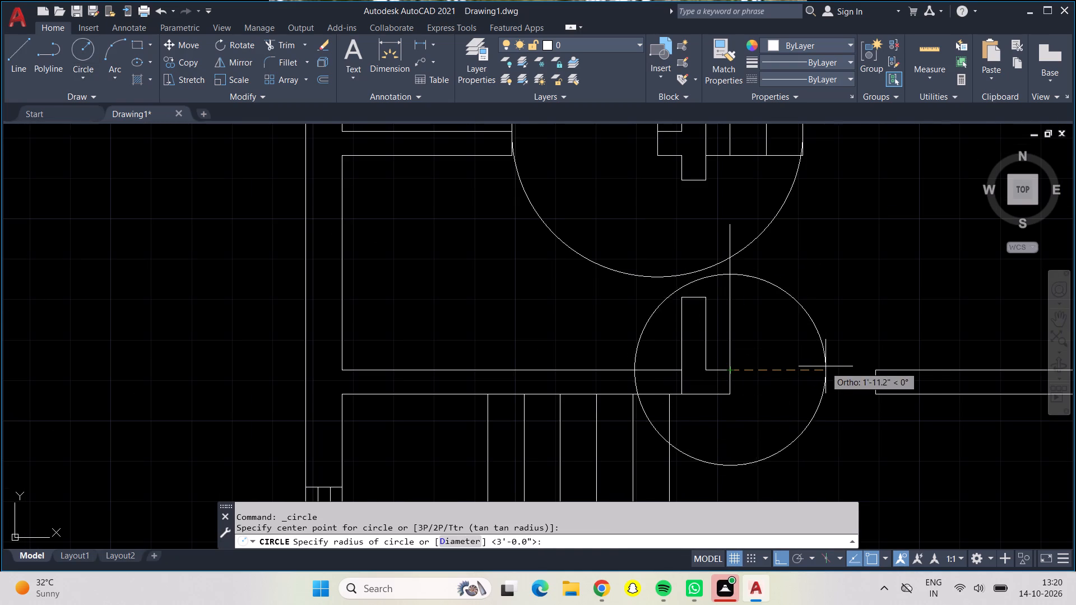
click(876, 369)
scroll(869, 368, down, 3)
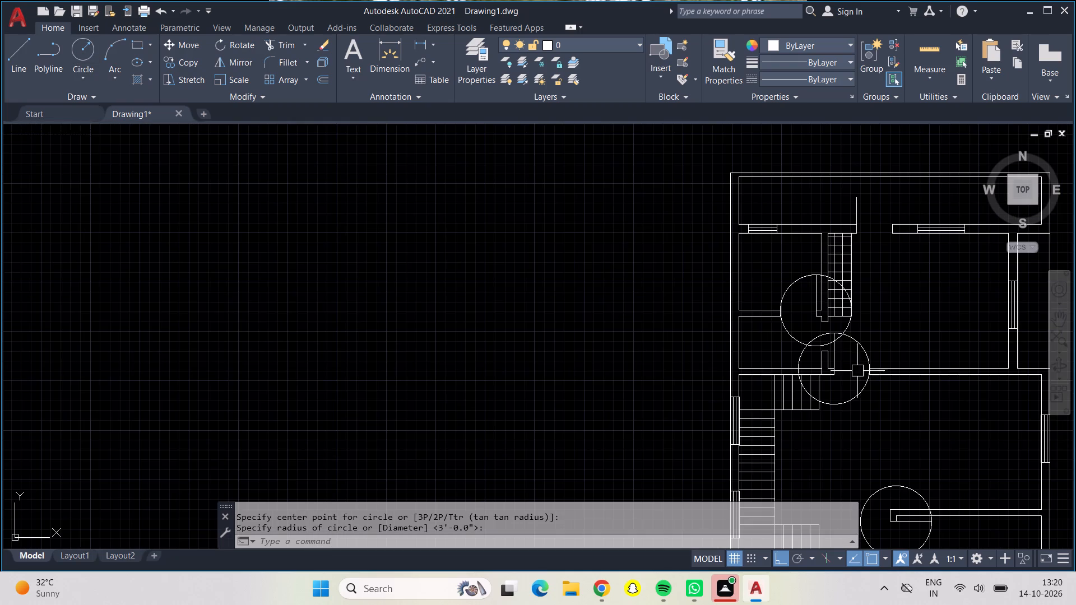
Draw a 3' radius door swing circle centred on the leaf hinge of the northern wall opening above the gridded unit.
click(84, 41)
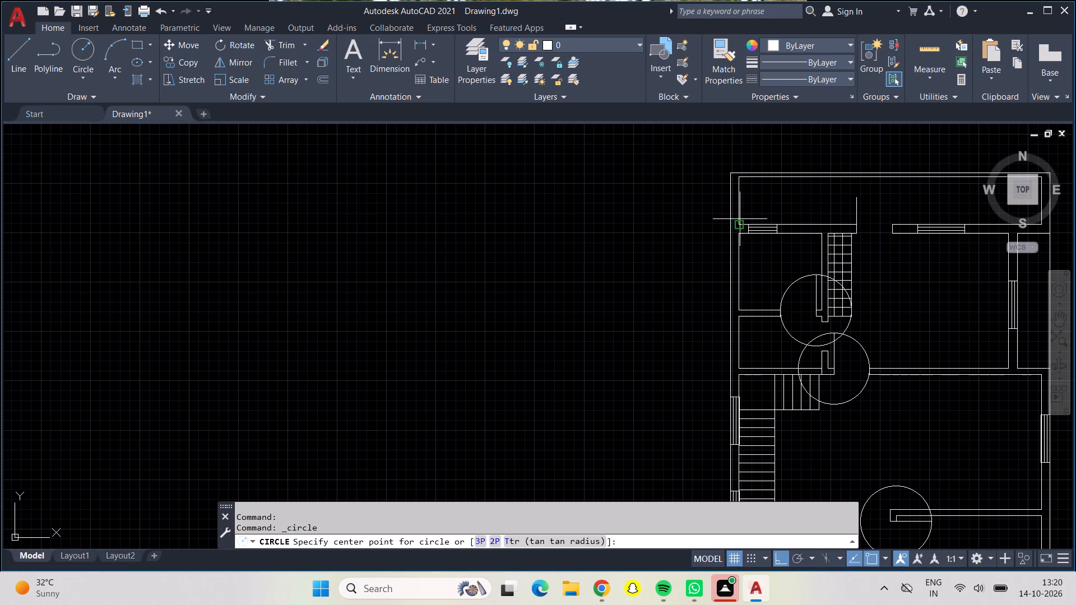
scroll(828, 226, up, 2)
middle_drag(931, 256, 697, 397)
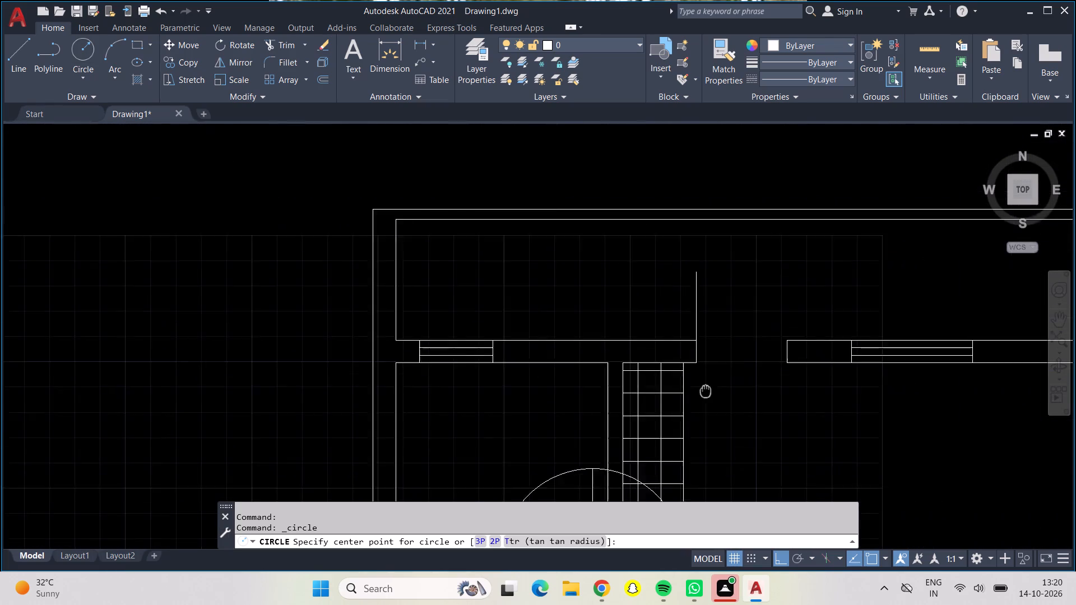
middle_drag(697, 397, 672, 414)
scroll(658, 393, up, 2)
drag(621, 356, 641, 353)
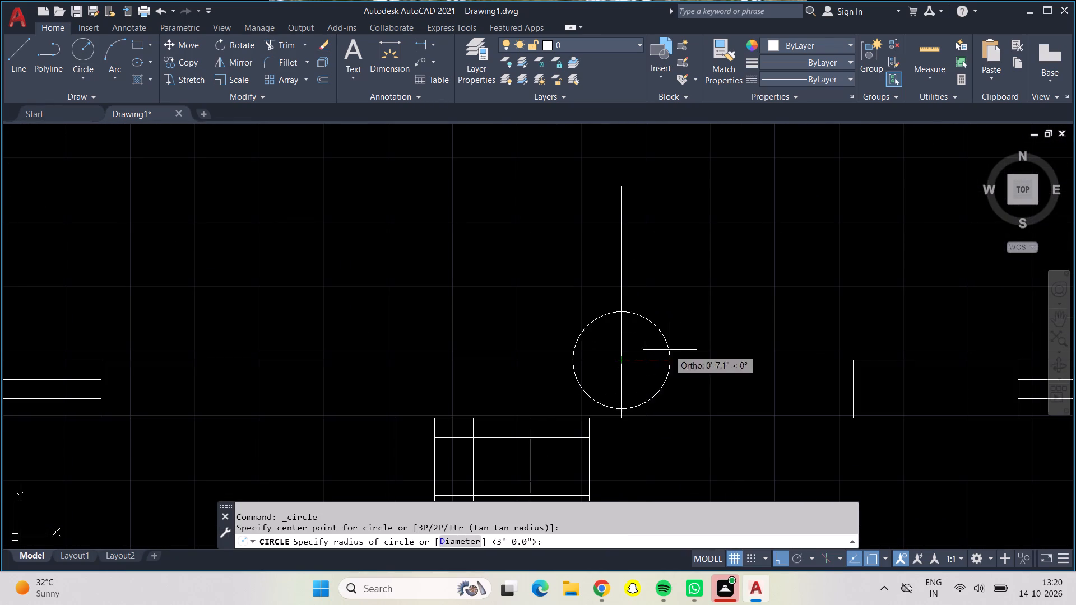
click(854, 359)
scroll(832, 370, down, 1)
scroll(832, 370, up, 1)
scroll(796, 385, down, 2)
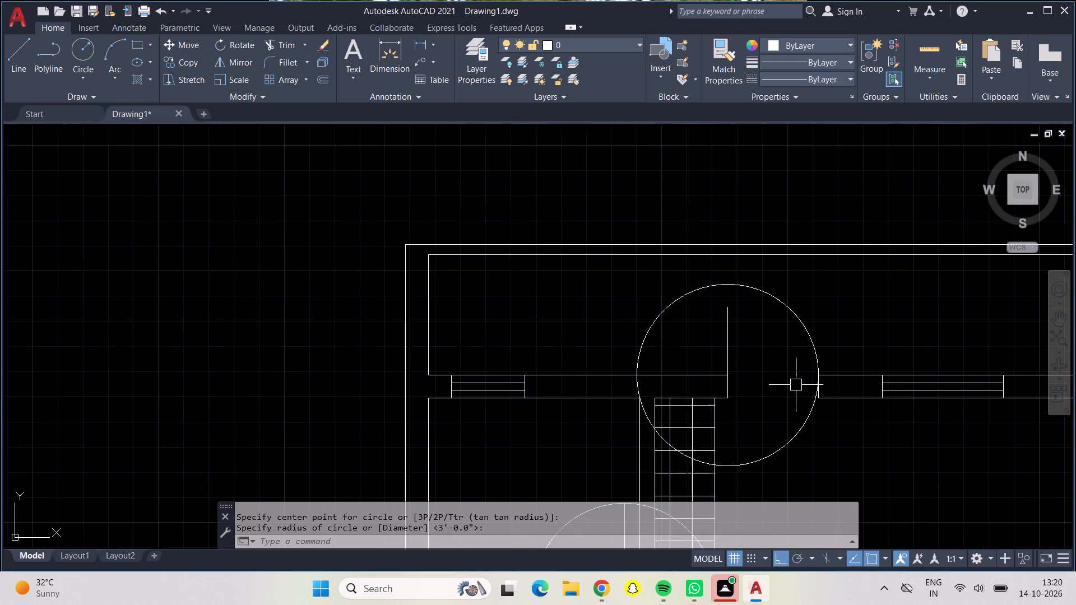
Draw a 3' radius door swing circle from the southwest room's southeast corner leaf hinge to the opposite jamb of its east wall opening.
scroll(796, 385, down, 2)
middle_drag(818, 480, 712, 134)
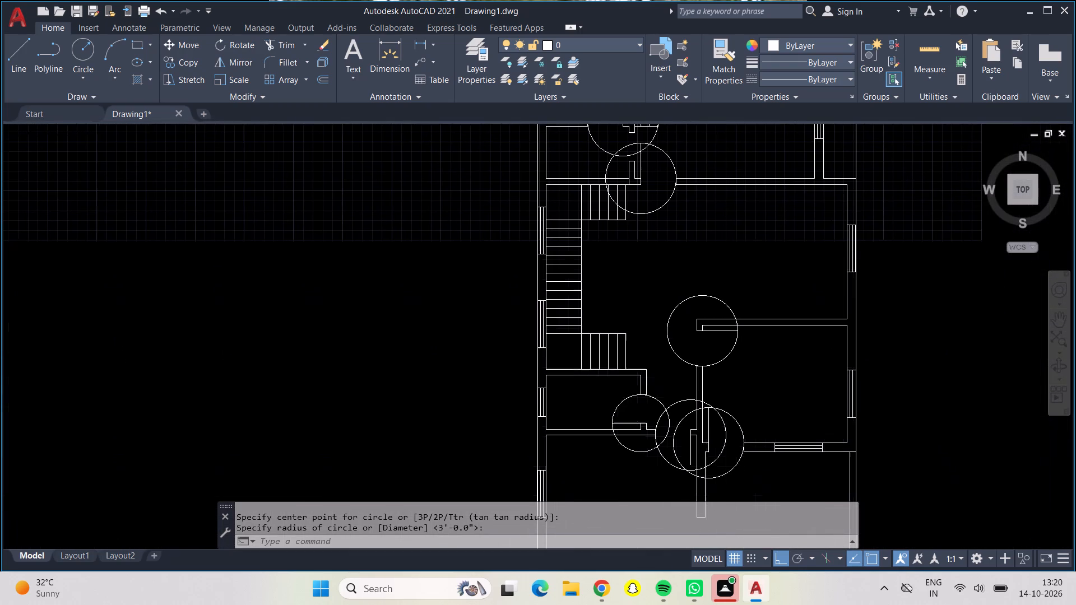
middle_drag(757, 281, 701, 128)
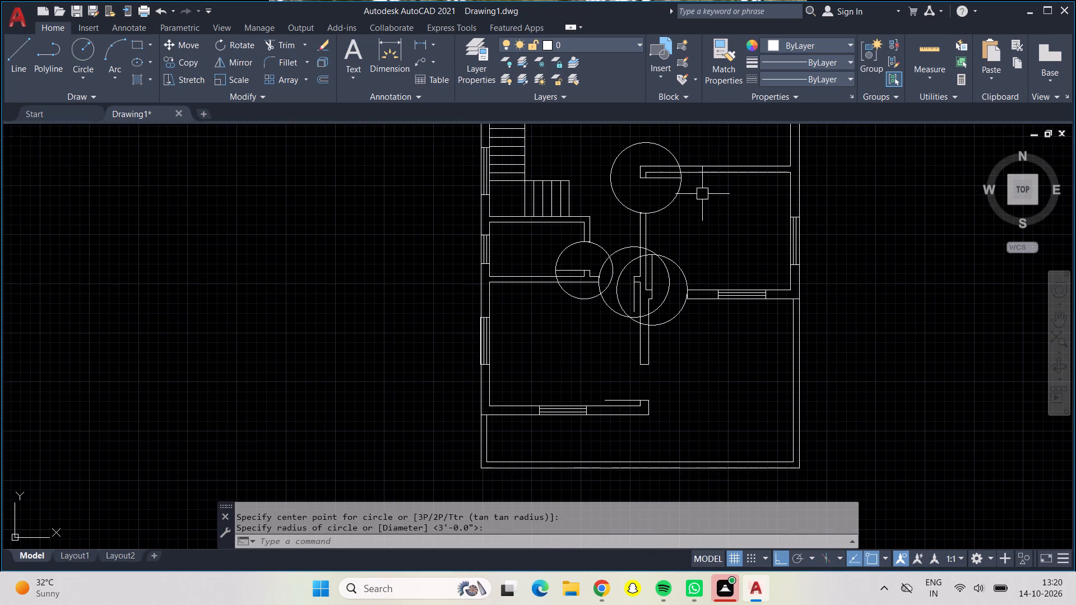
click(72, 50)
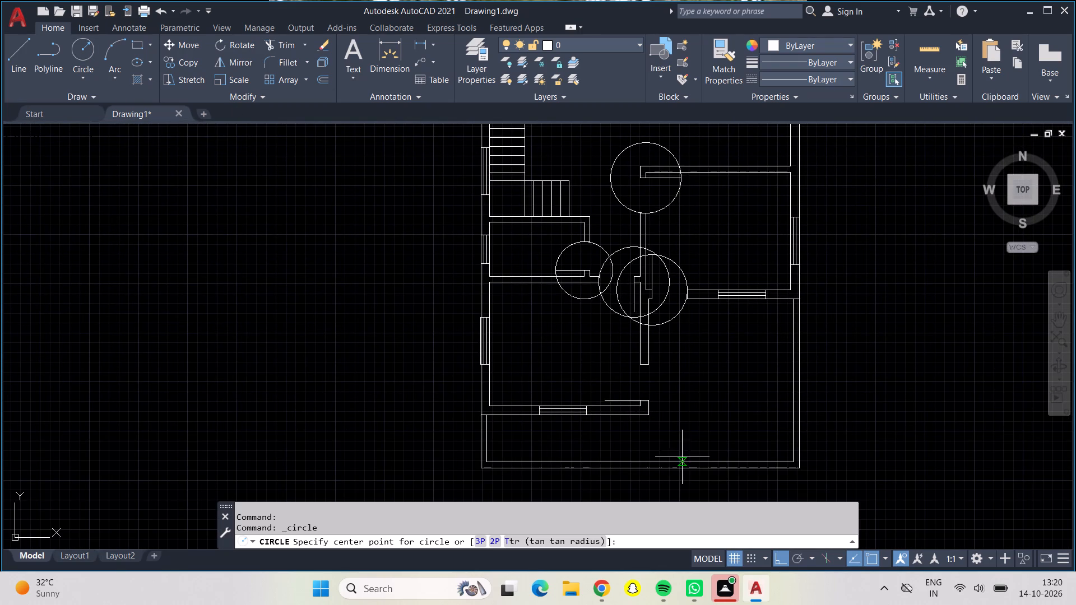
scroll(619, 385, down, 1)
scroll(619, 385, up, 5)
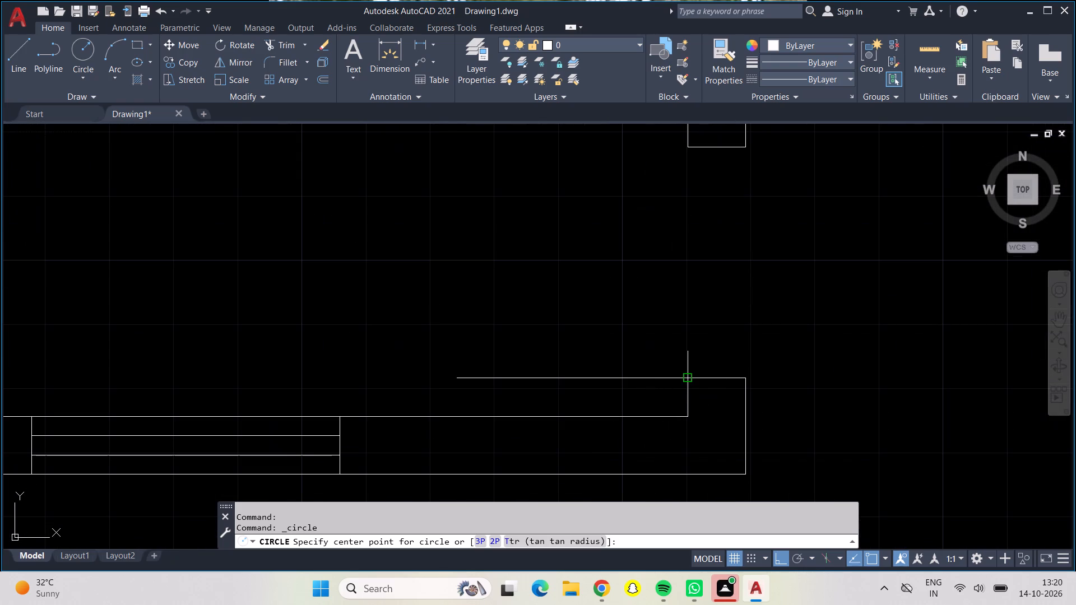
click(692, 379)
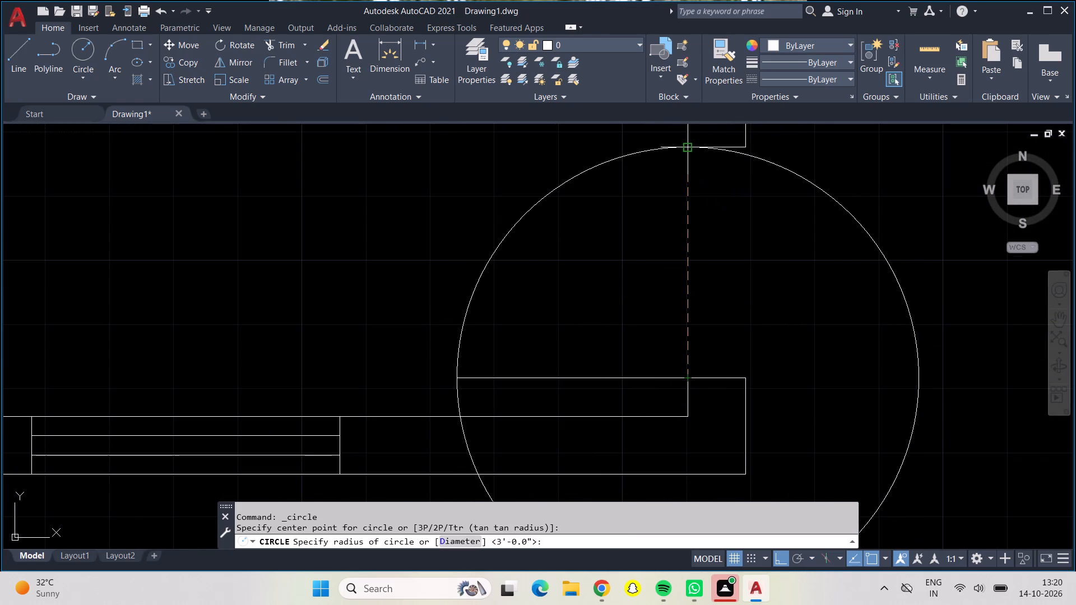
click(687, 148)
Trim the swing circle at the southwest room's southeast corner to a quarter arc between leaf end and jamb.
scroll(690, 172, down, 3)
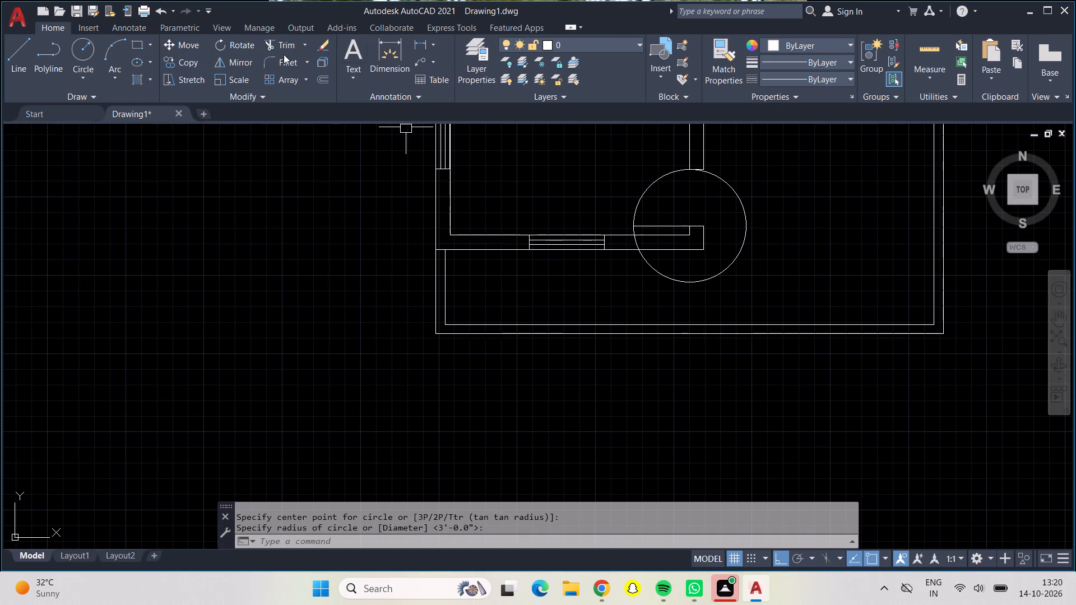
click(270, 45)
drag(674, 210, 740, 200)
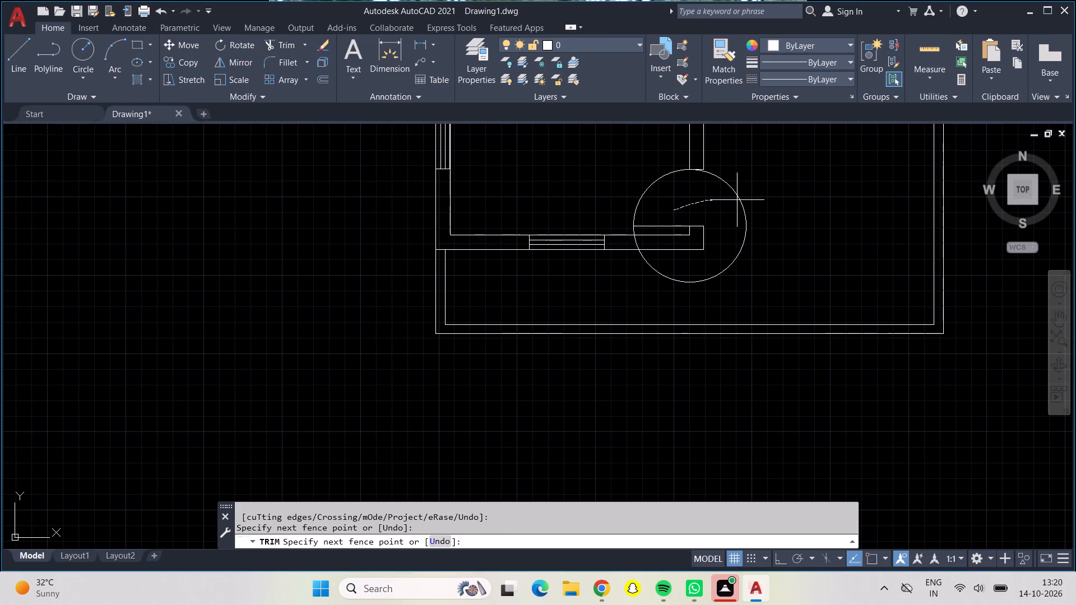
drag(740, 200, 748, 202)
scroll(645, 249, up, 3)
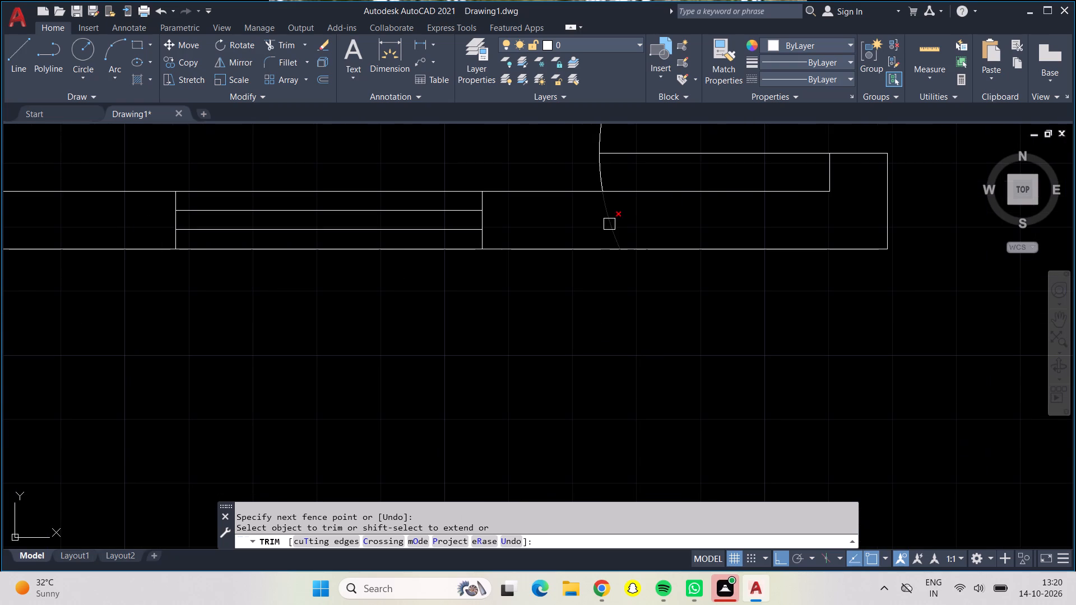
click(609, 224)
click(602, 175)
scroll(602, 175, down, 3)
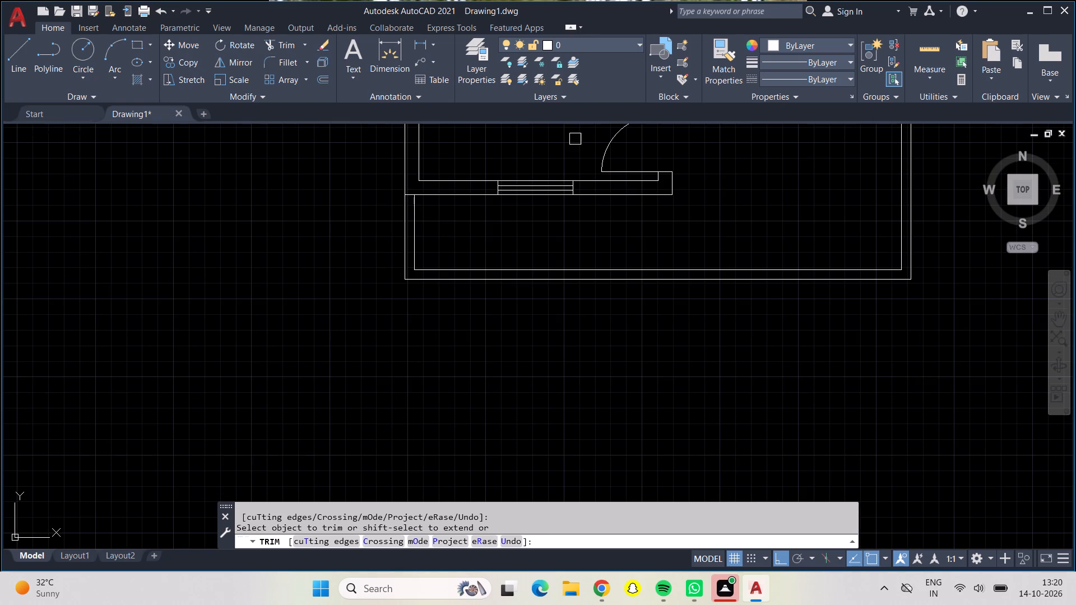
Trim the small west room's swing circle to its quarter arc above the wall, and remove the overlapping upper part of the passage circle.
middle_drag(575, 139, 597, 488)
scroll(601, 343, up, 2)
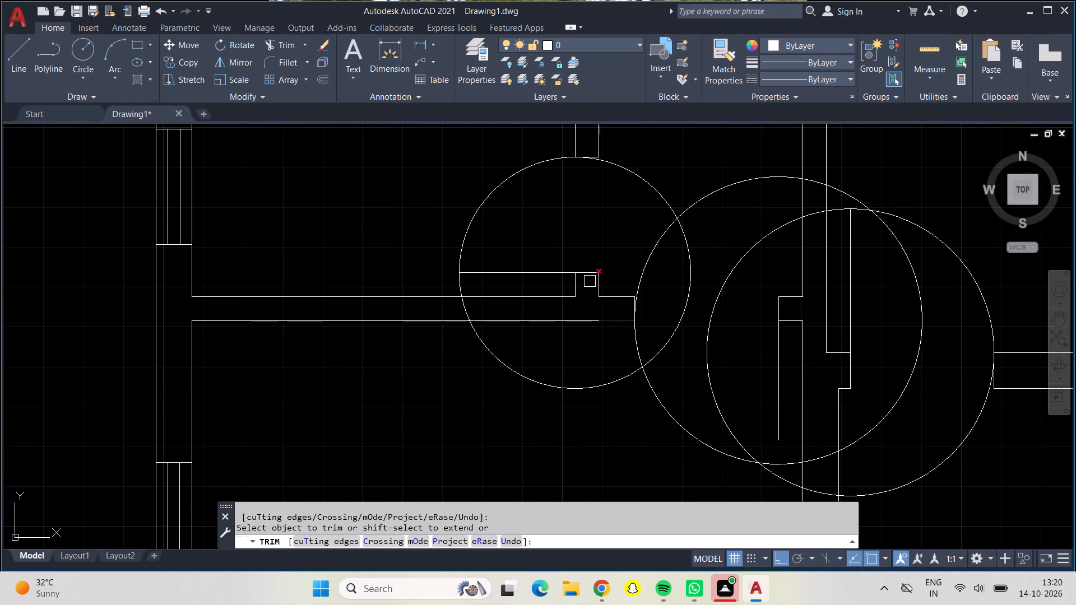
click(637, 178)
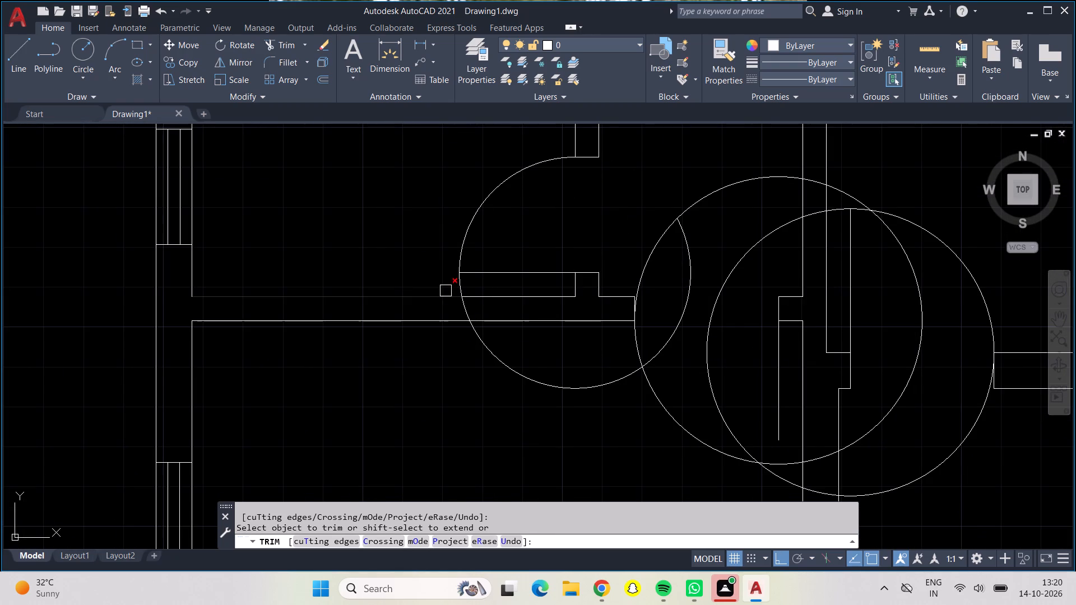
click(460, 281)
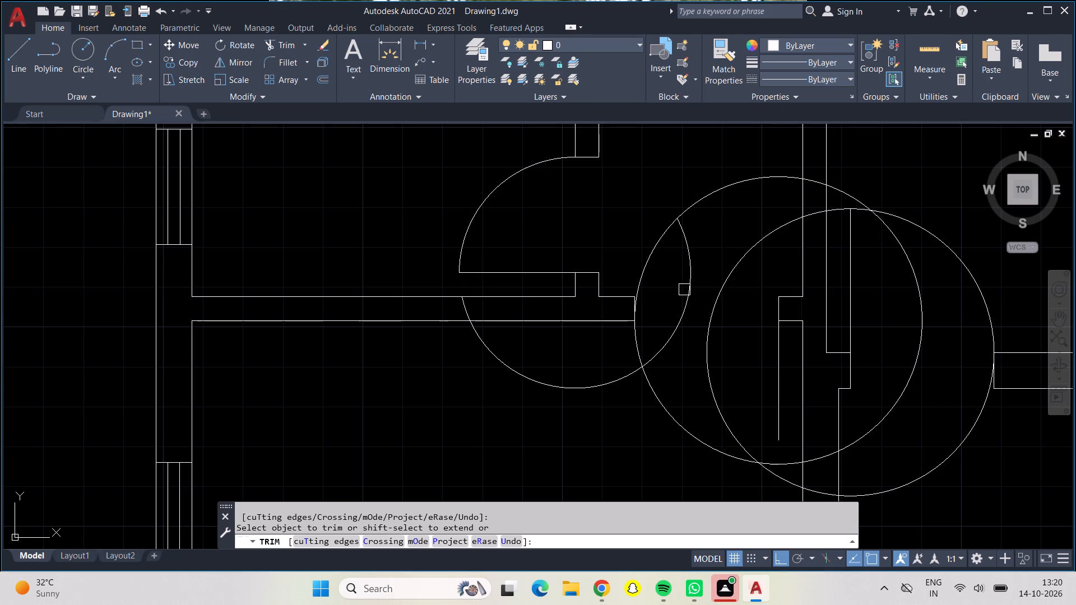
click(741, 182)
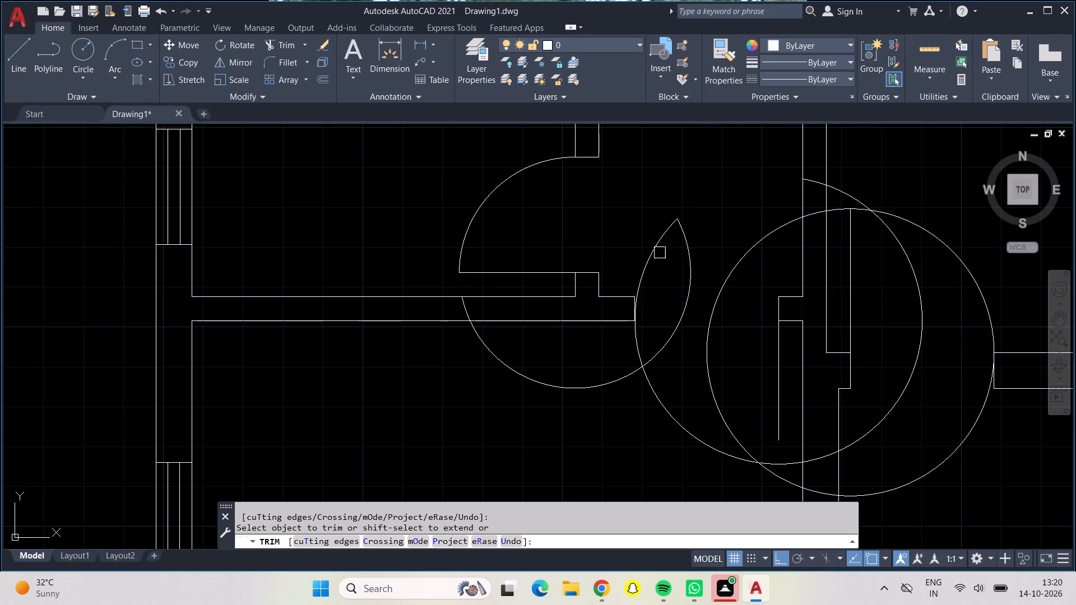
click(660, 253)
click(692, 274)
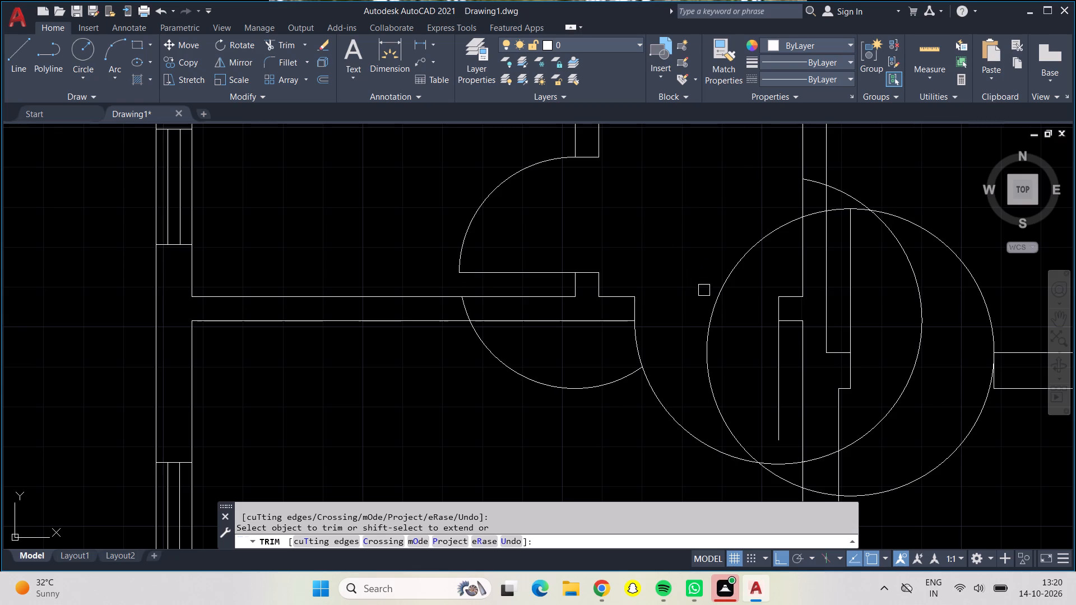
Trim the passage and east room south door circles west of the east leaf, including the pieces crossing the central wall.
click(716, 294)
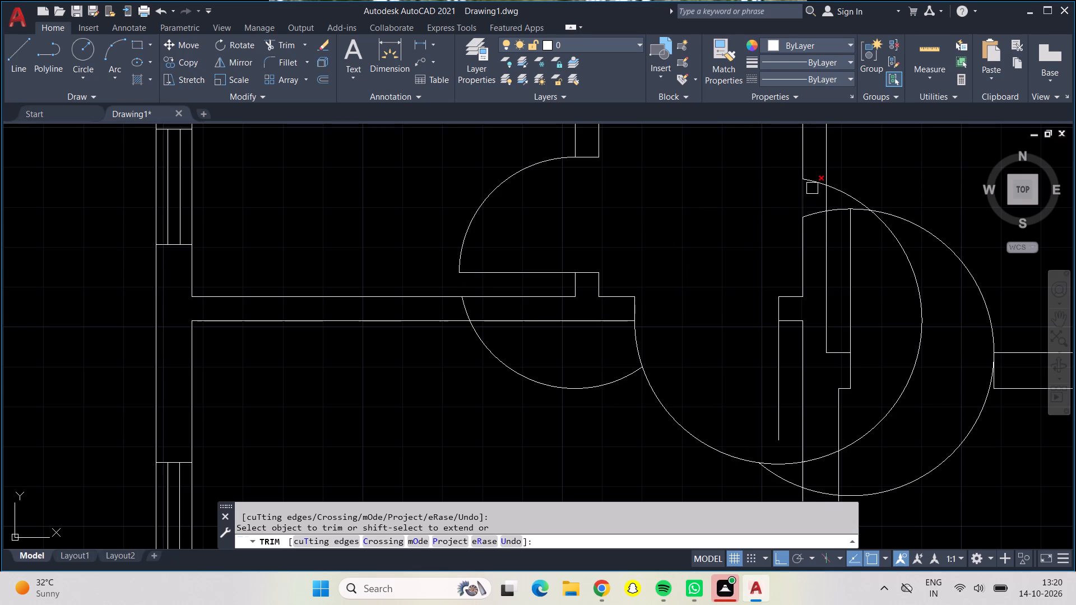
click(814, 182)
click(844, 195)
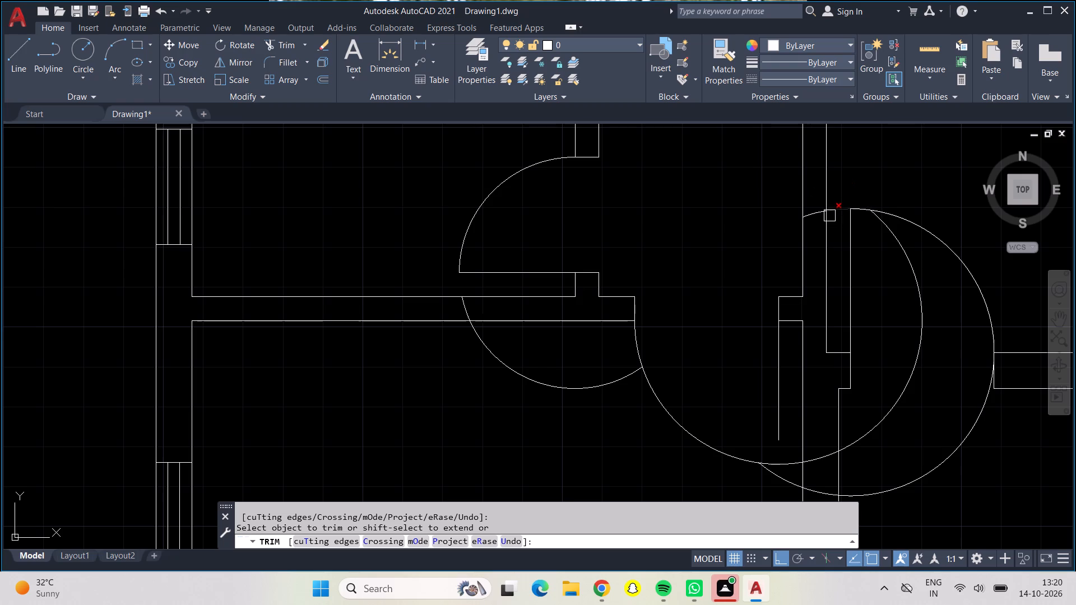
click(817, 211)
click(837, 208)
Trim both circles' lower parts across and beyond the central wall, reducing the east room's south door swing to a quarter arc.
scroll(825, 403, up, 1)
middle_drag(825, 403, 818, 212)
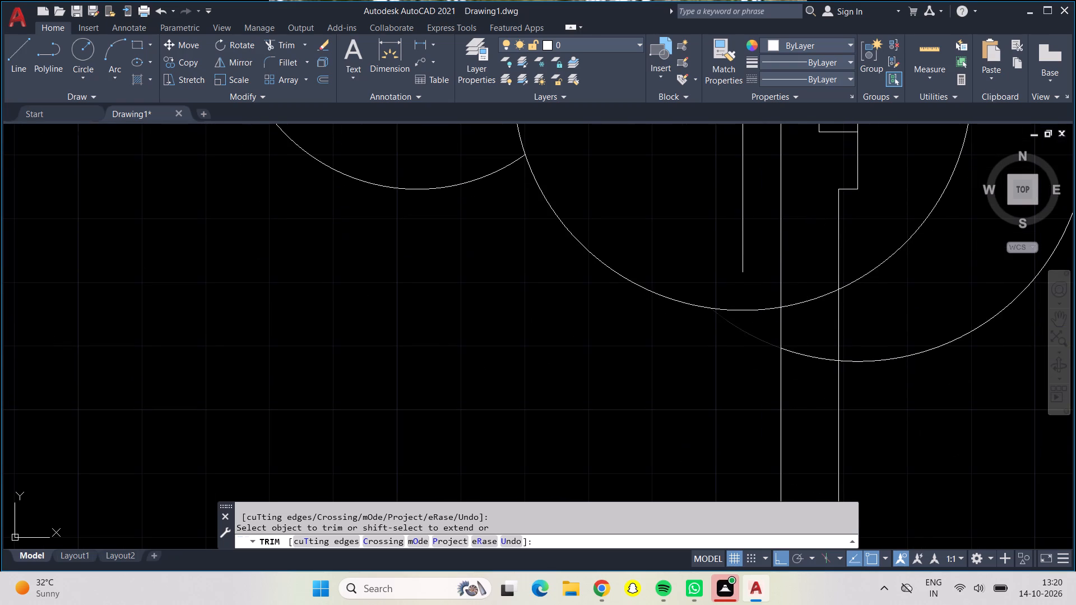
click(747, 330)
click(801, 354)
click(811, 299)
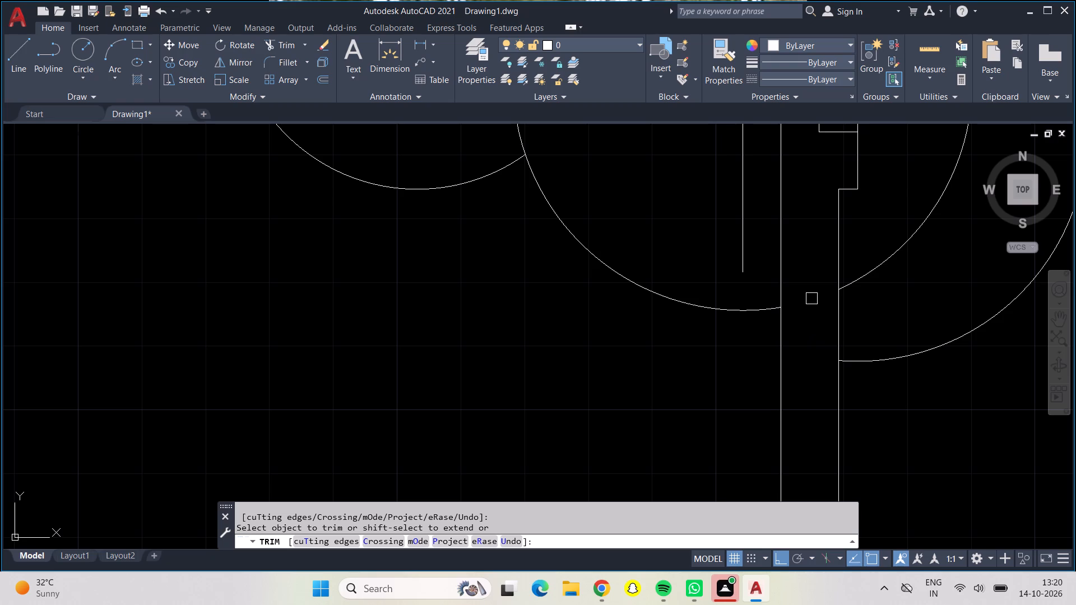
middle_drag(811, 299, 734, 413)
click(786, 388)
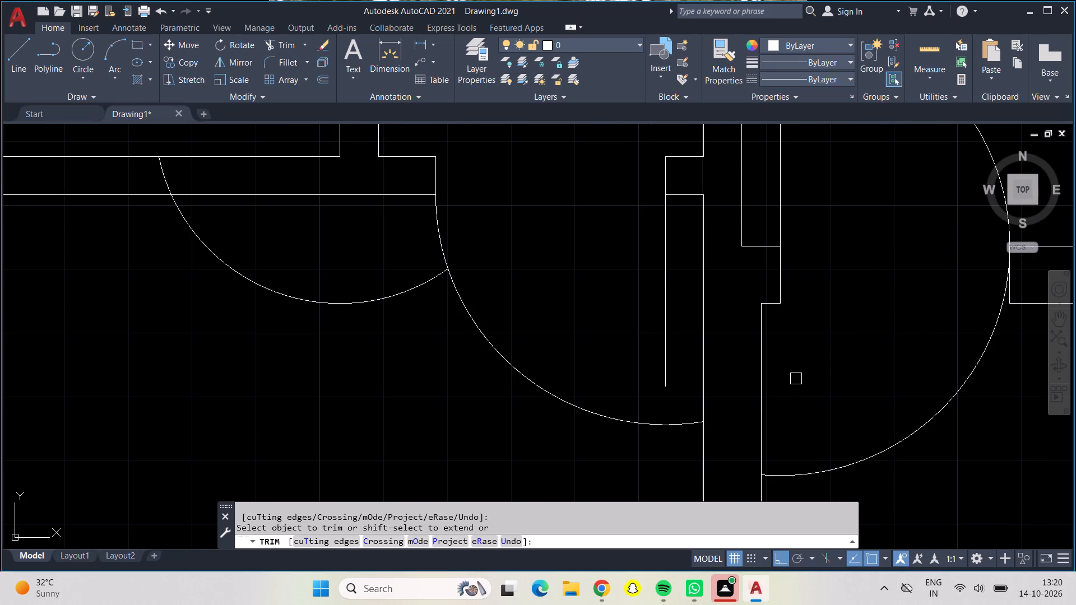
scroll(796, 379, down, 1)
click(836, 427)
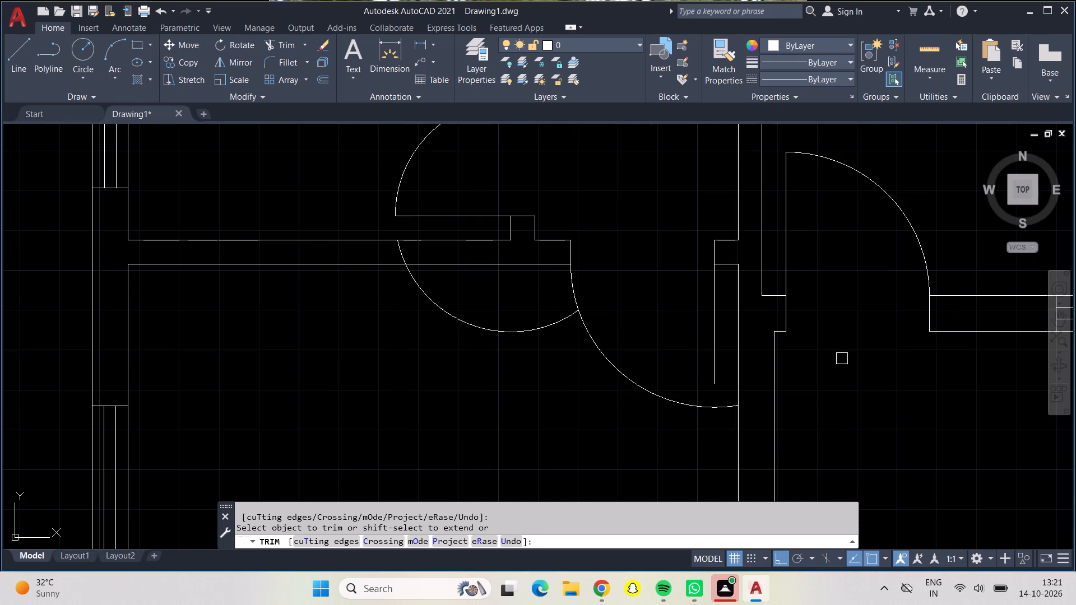
Trim the rest of the small west room's swing circle below and inside the wall, leaving only its quarter arc.
middle_drag(842, 359, 842, 431)
click(490, 397)
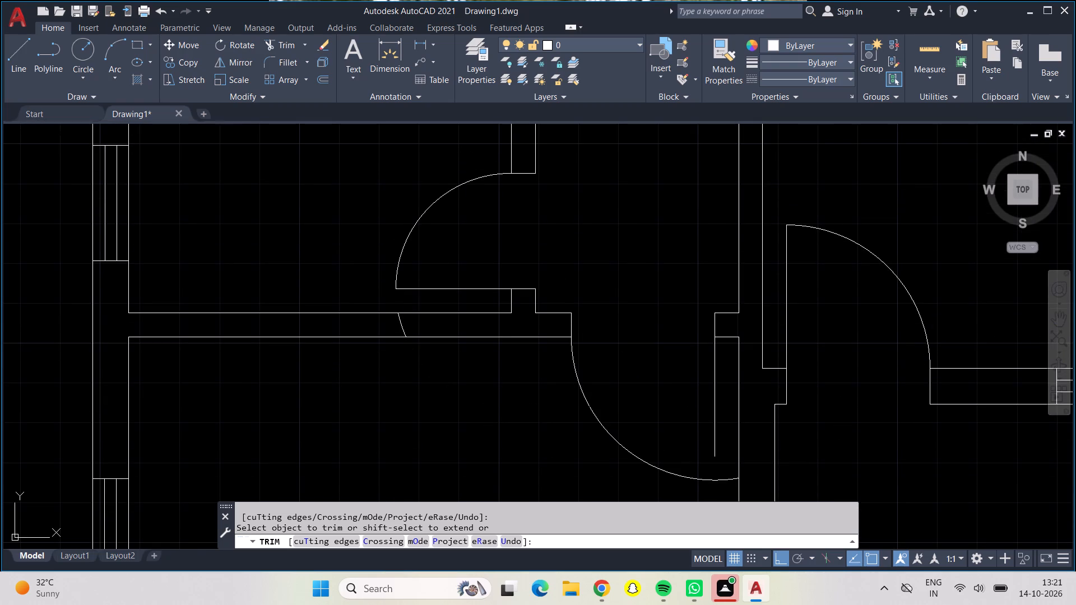
click(398, 323)
Stretch the passage south door's leaf downward to just past its swing arc.
middle_drag(606, 378, 567, 276)
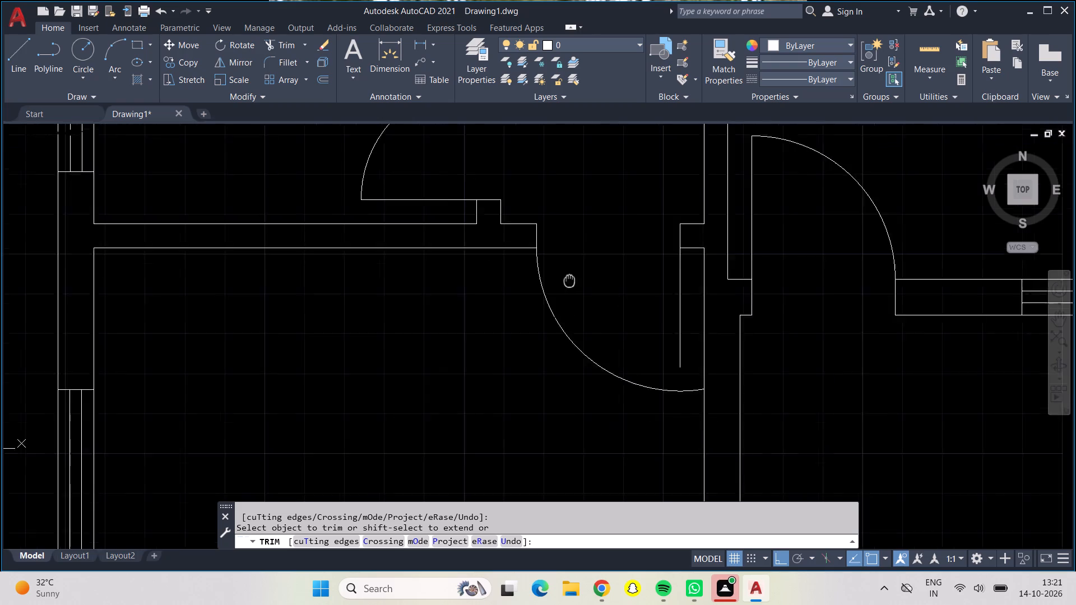
middle_drag(567, 276, 553, 239)
scroll(682, 311, up, 3)
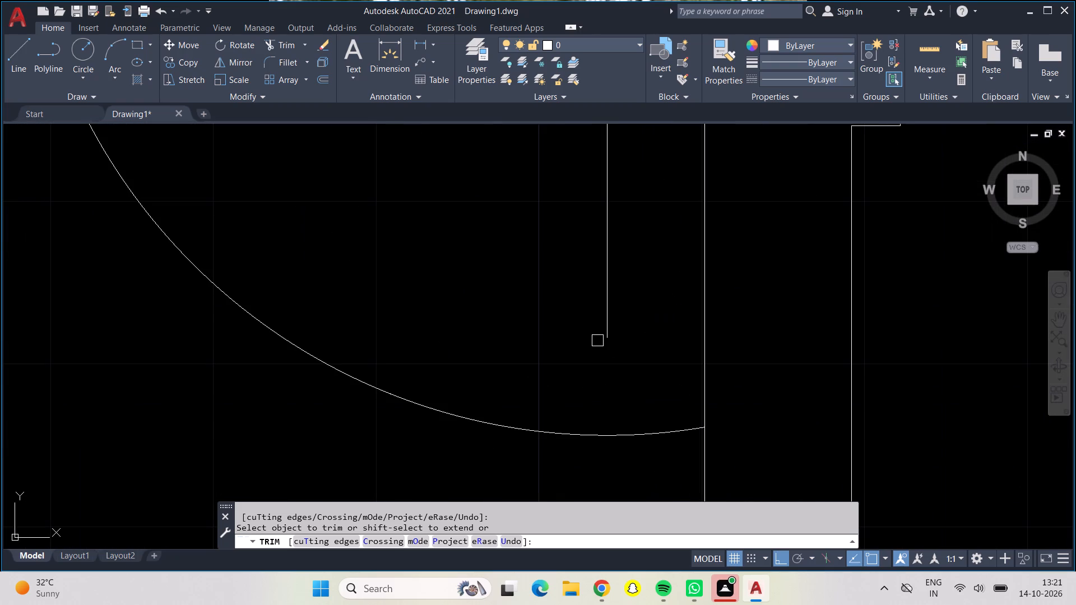
key(Escape)
key(Escape)
click(605, 343)
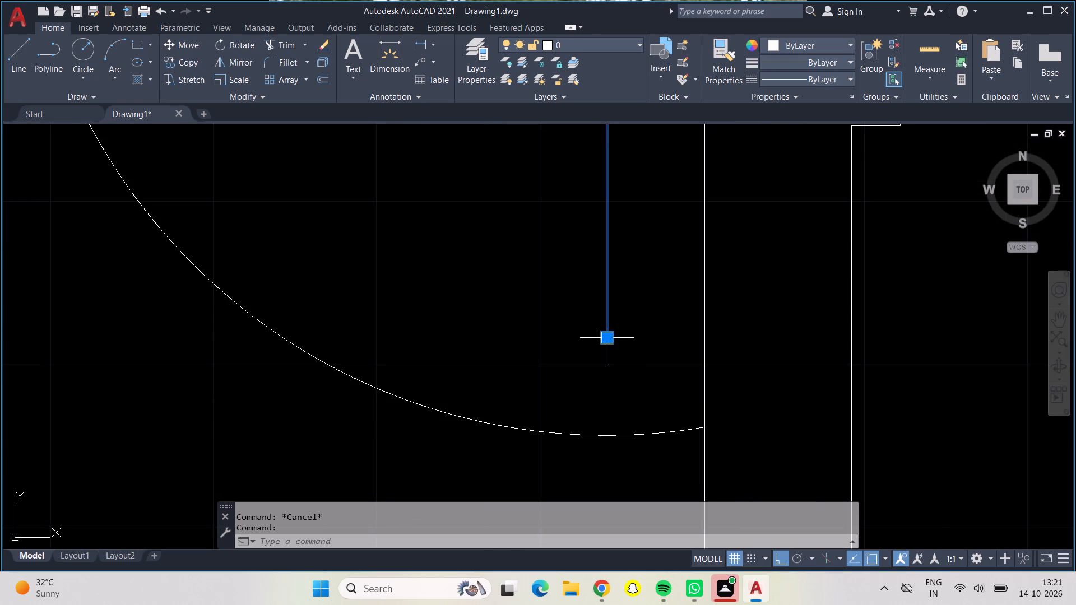
click(608, 343)
click(613, 448)
key(Escape)
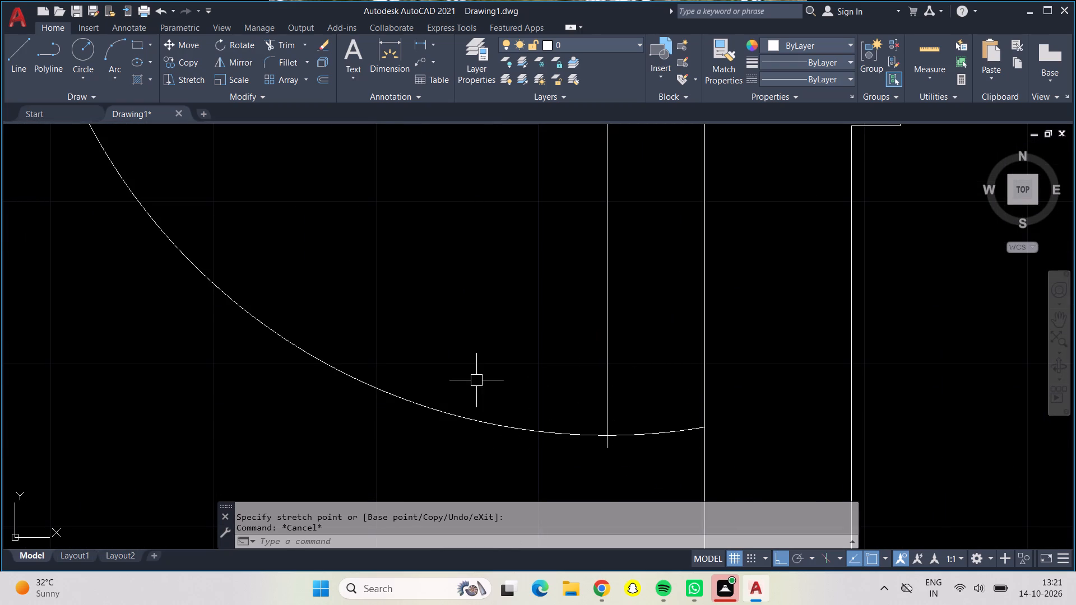
Trim the passage south door's leaf overshoot below the arc and the arc piece between the leaf and the central wall.
click(292, 43)
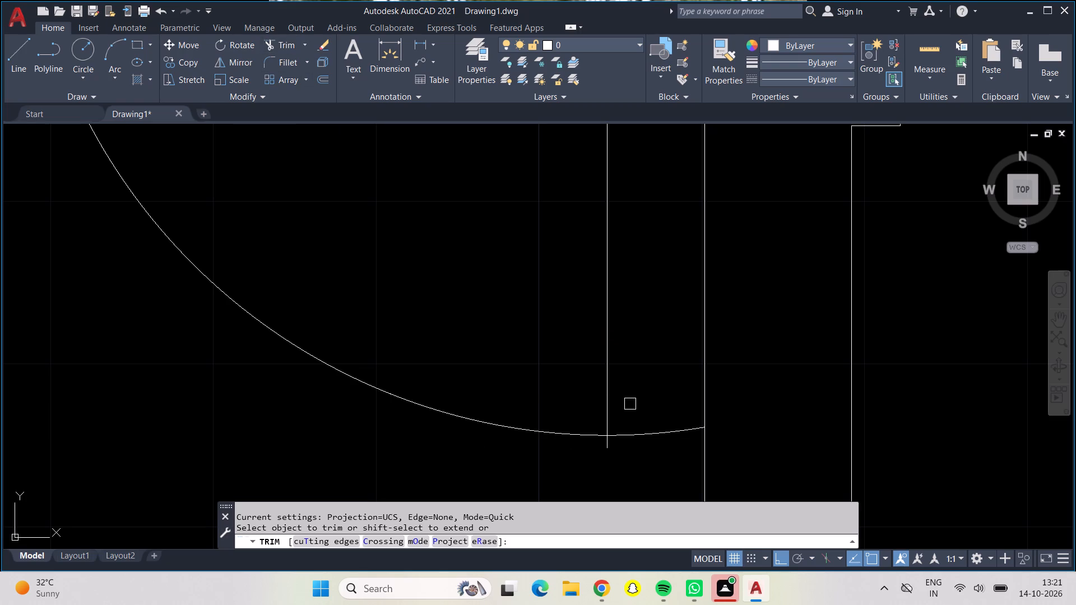
click(602, 449)
click(637, 439)
Trim the swing circle at the east room's northwest door to a quarter arc between the leaf end and the lower jamb.
scroll(636, 435, down, 2)
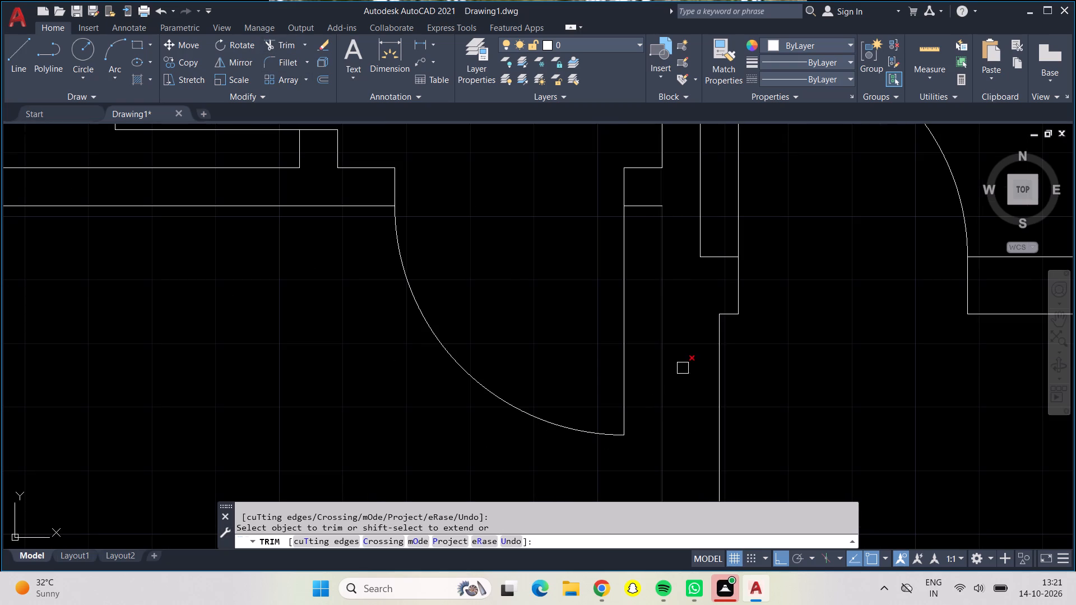
scroll(390, 211, up, 3)
scroll(476, 236, down, 3)
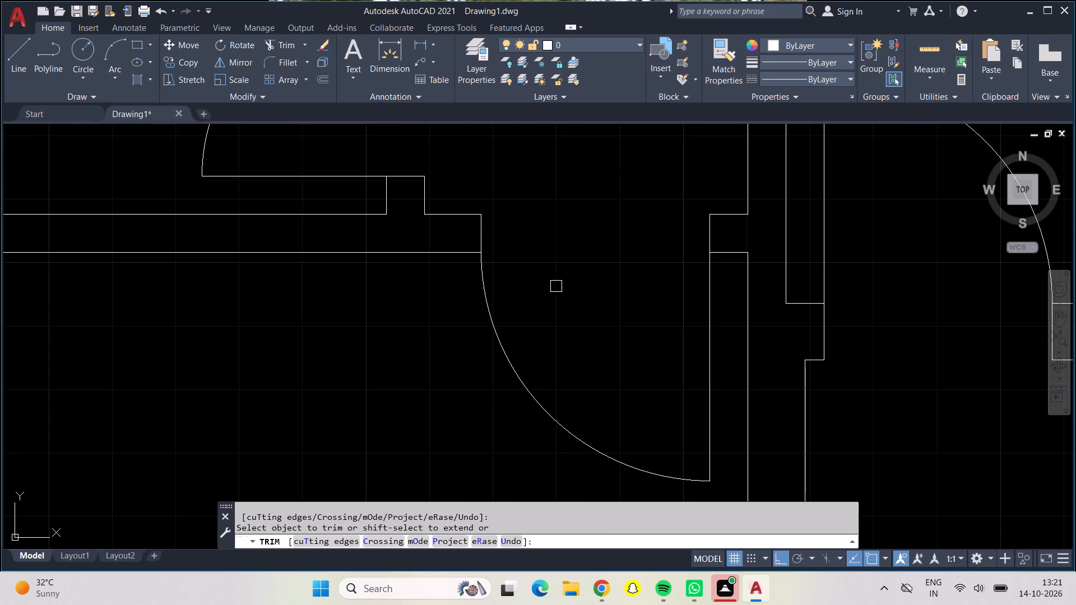
middle_drag(558, 286, 334, 306)
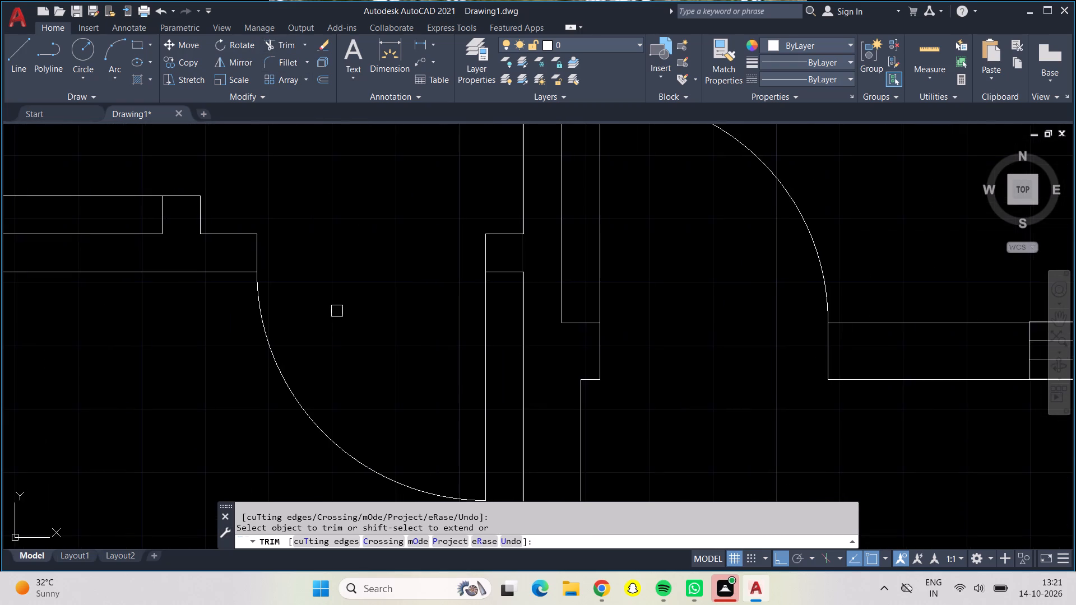
scroll(794, 378, down, 1)
scroll(787, 378, up, 1)
scroll(749, 347, down, 1)
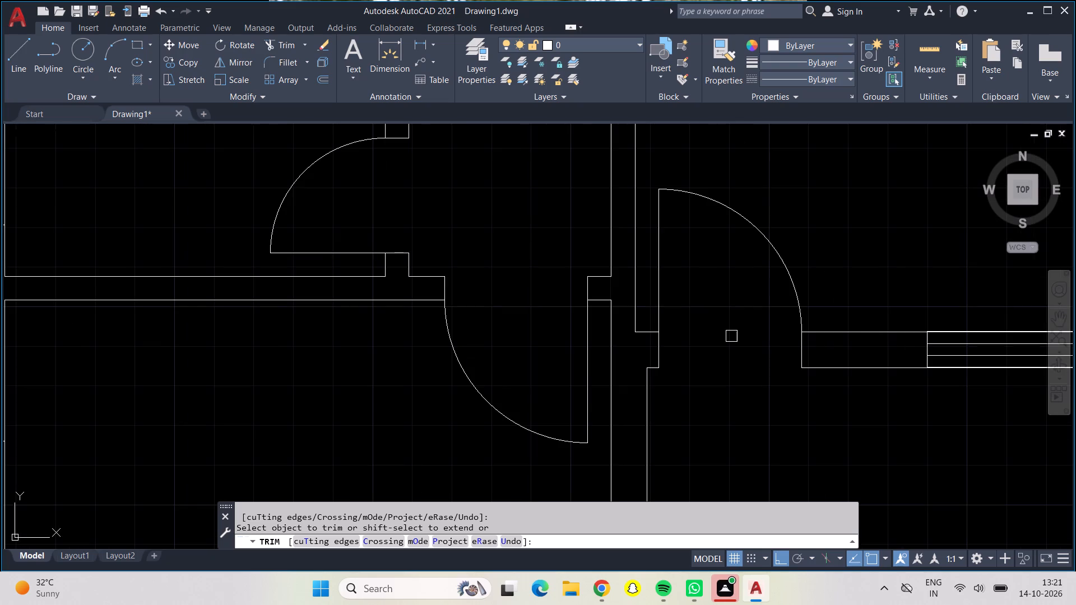
middle_drag(731, 336, 749, 582)
scroll(731, 336, down, 1)
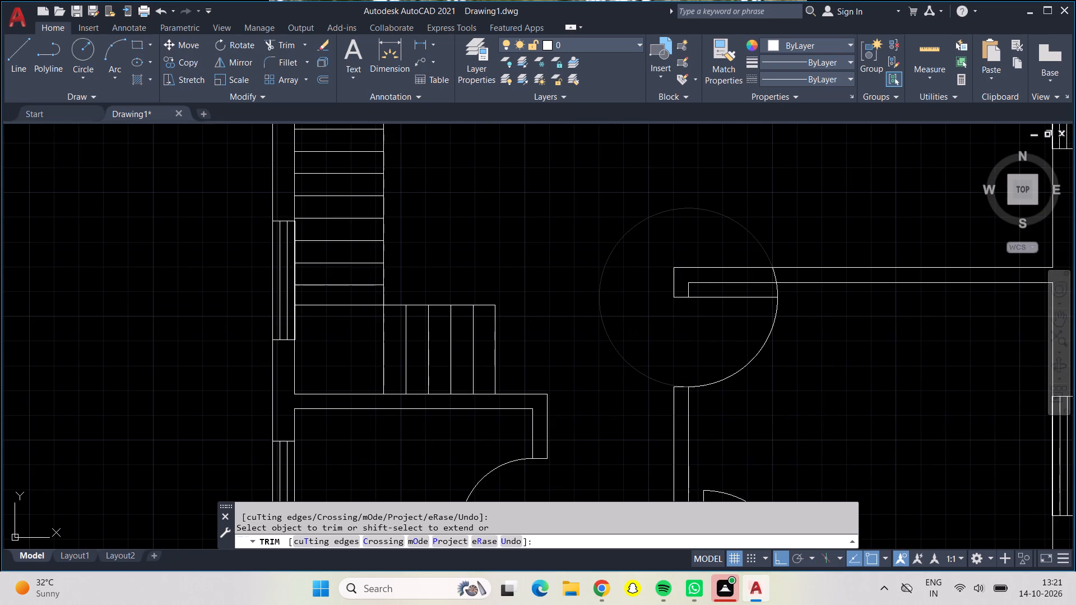
click(597, 273)
scroll(785, 284, up, 3)
click(740, 254)
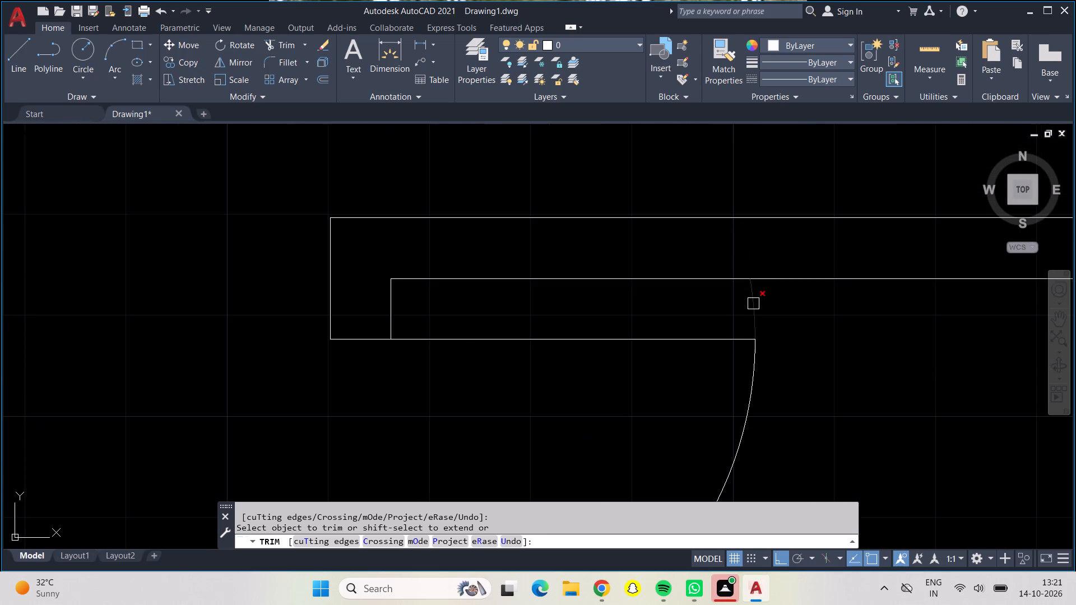
click(753, 304)
scroll(753, 304, down, 3)
Trim the overlapping swing circles between the northwest room and stairs, reducing the gridded-unit room's south door swing to a quarter arc above the wall.
middle_drag(607, 339, 650, 604)
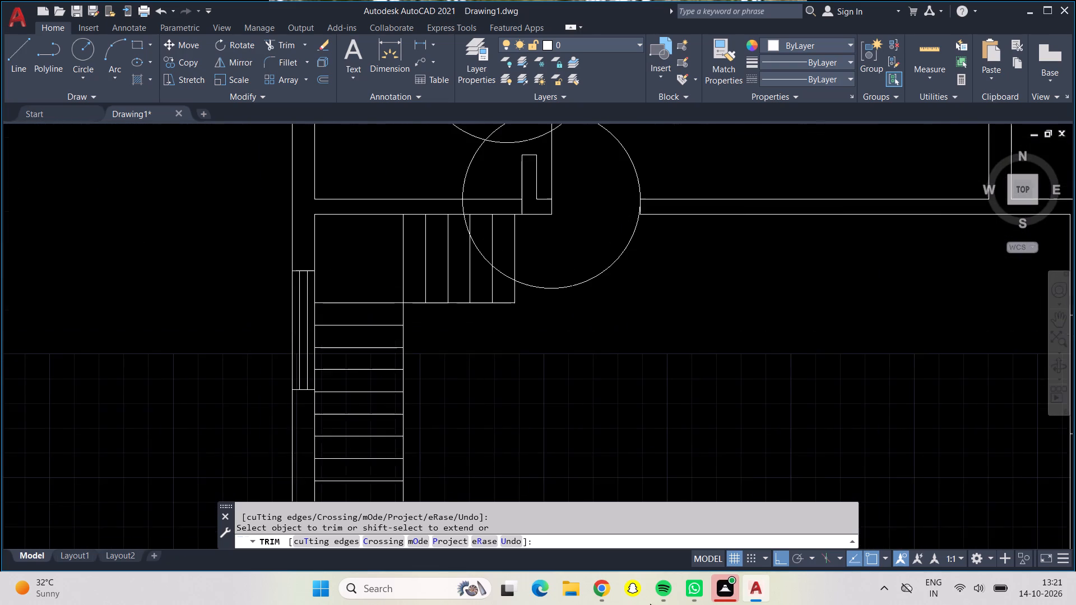
middle_drag(650, 604, 650, 604)
middle_drag(599, 234, 614, 395)
scroll(493, 287, up, 1)
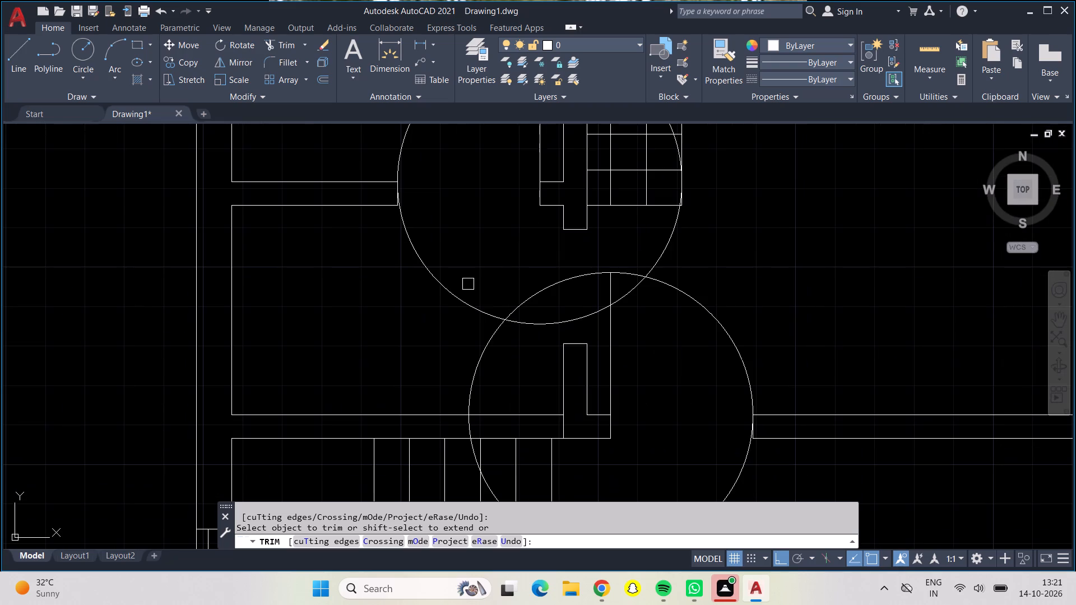
click(443, 289)
click(504, 321)
double_click(532, 320)
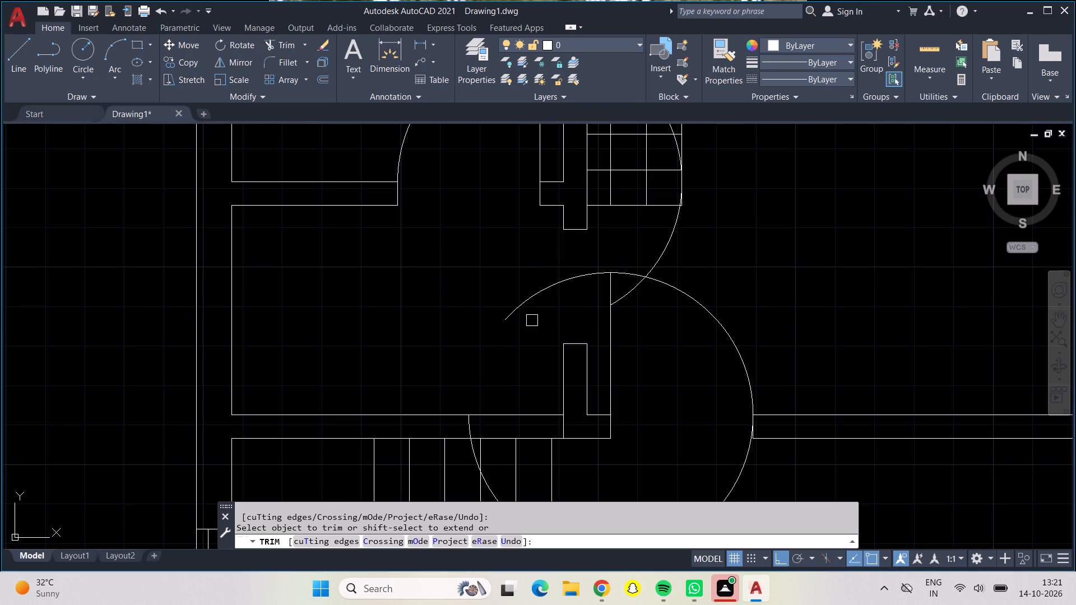
click(526, 288)
double_click(541, 292)
click(624, 299)
click(658, 256)
middle_drag(664, 327, 671, 249)
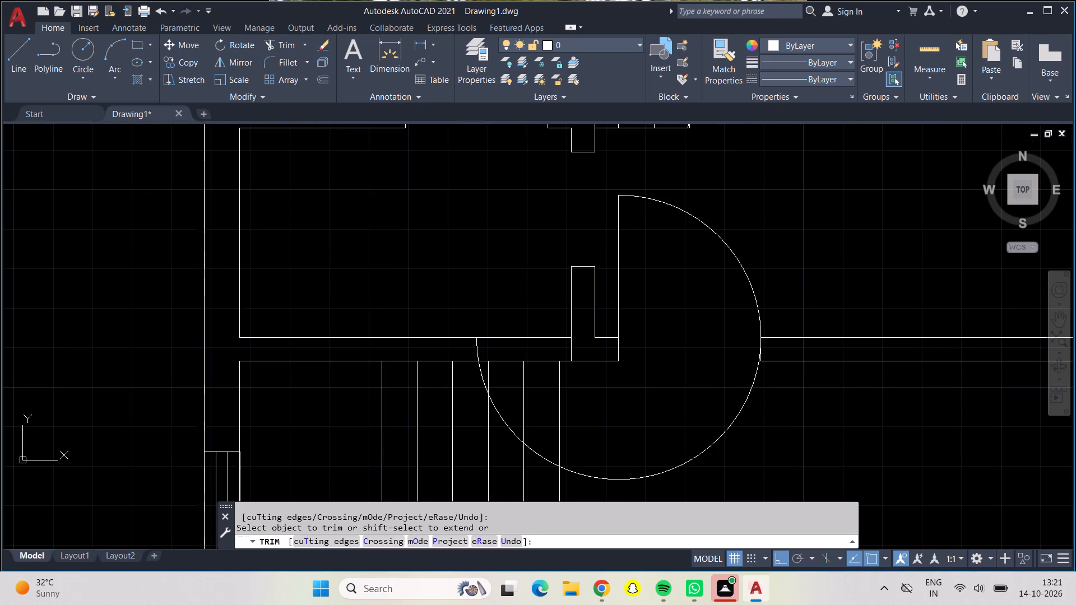
click(713, 438)
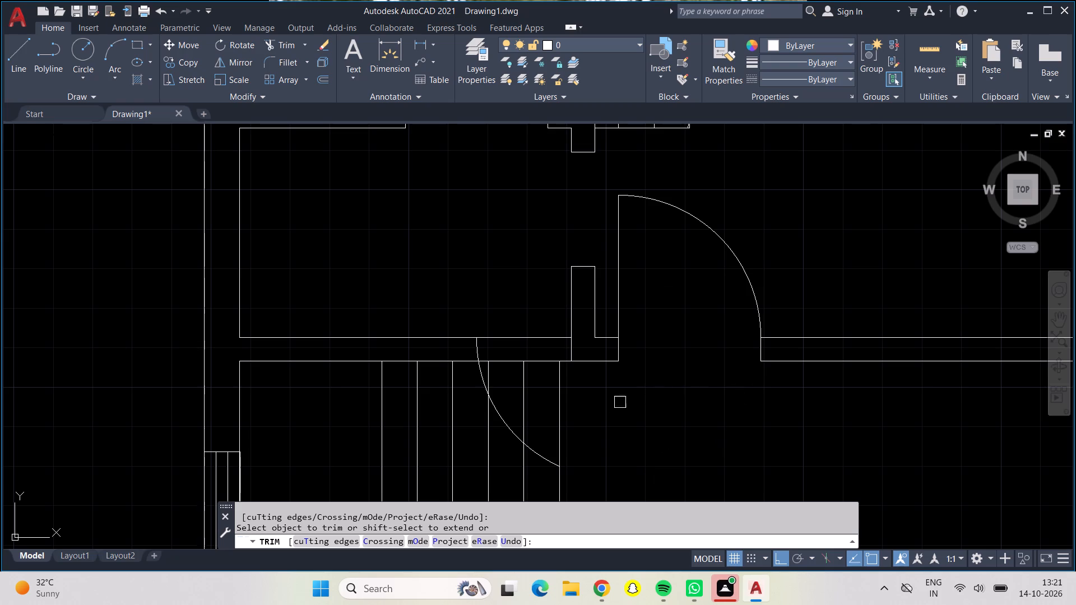
Trim the northwest room door's circle just east of its leaf and the north entrance door's circle below the wall, up to the gridded unit.
middle_drag(525, 289, 597, 584)
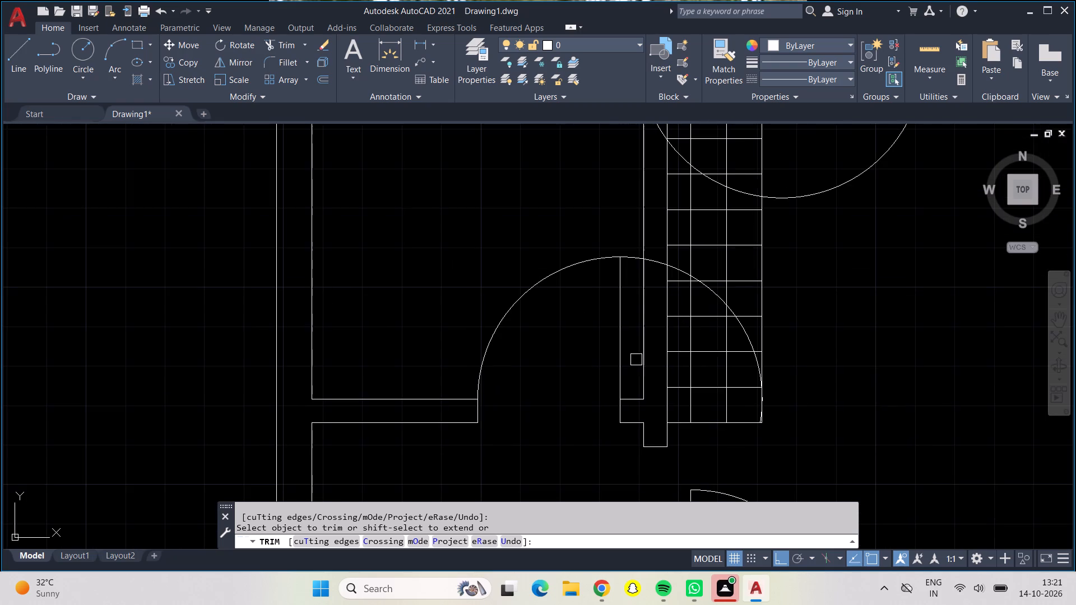
click(634, 257)
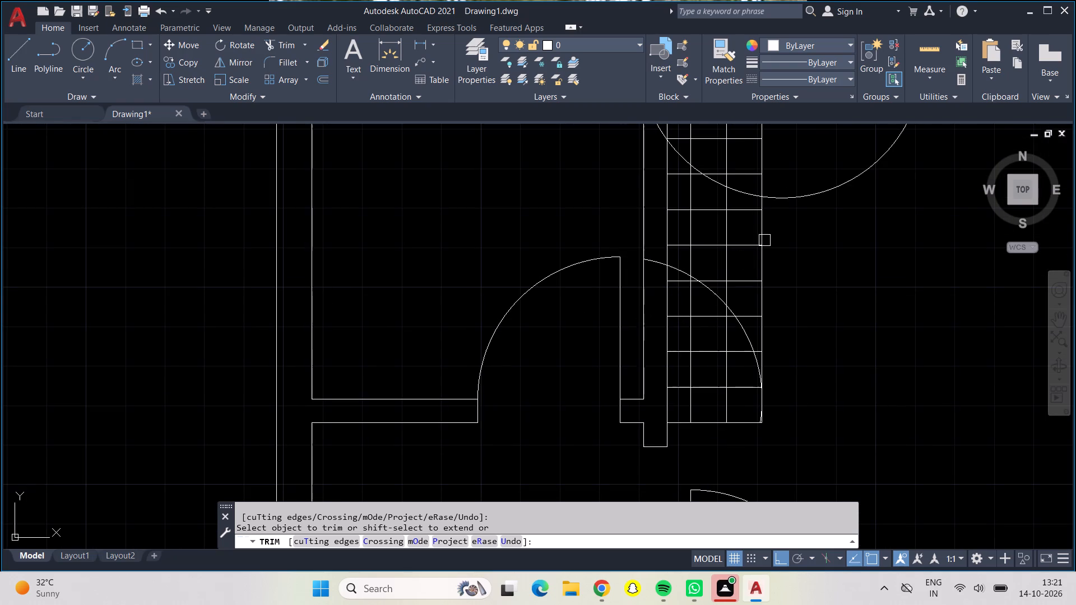
middle_drag(822, 223, 811, 421)
click(809, 392)
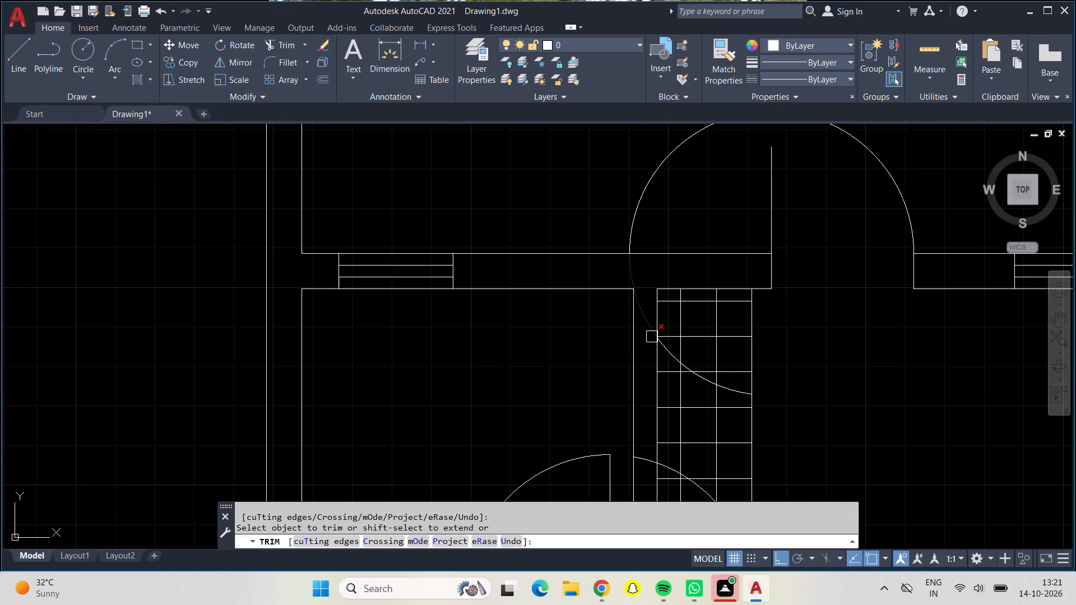
click(652, 334)
Erase the two leftover swing arc fragments crossing the gridded built-in unit.
key(Escape)
click(707, 381)
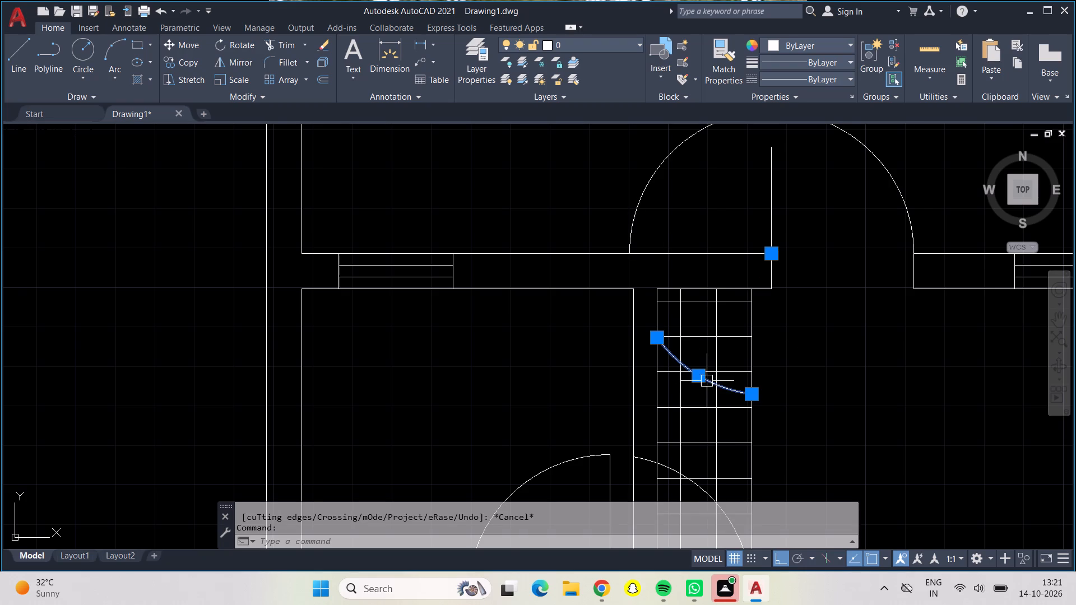
key(Delete)
middle_drag(578, 383, 574, 379)
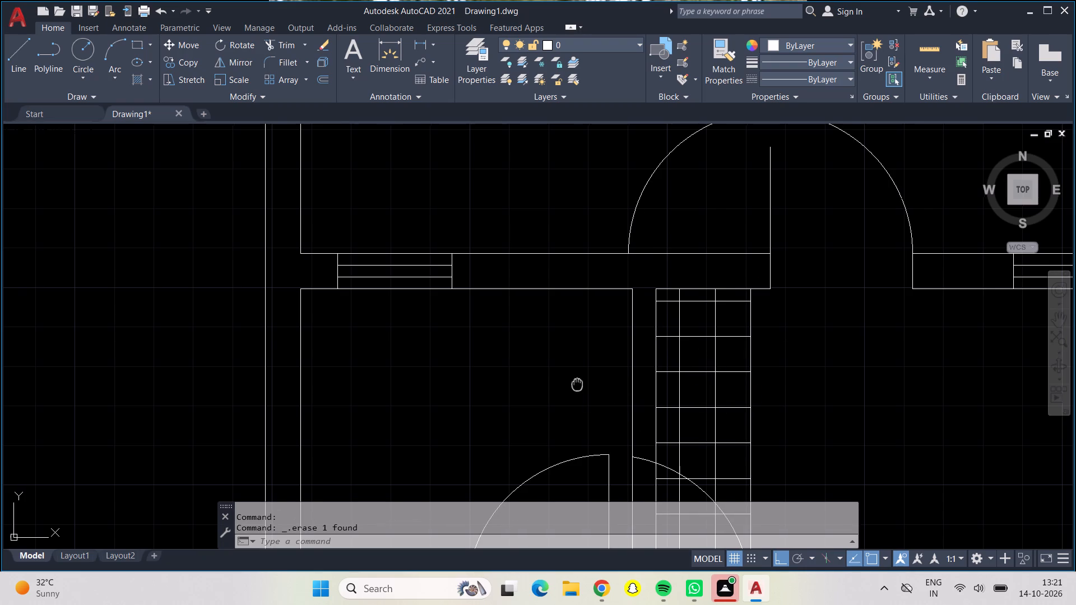
middle_drag(574, 379, 540, 225)
click(657, 331)
key(Delete)
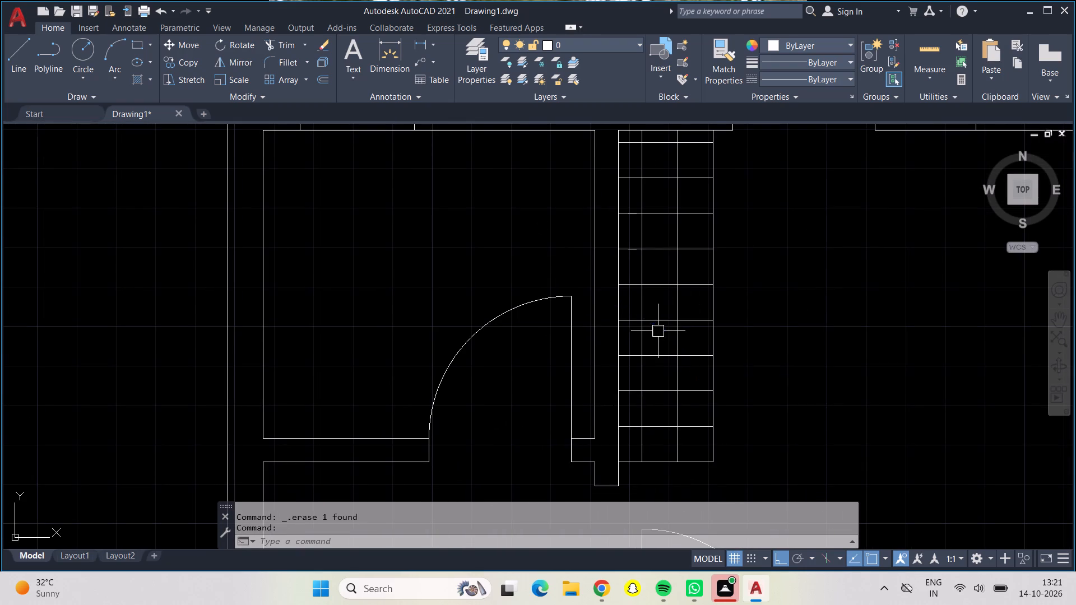
Erase the leftover swing arc fragment crossing the upper stair treads.
scroll(690, 348, down, 1)
middle_drag(725, 426, 728, 208)
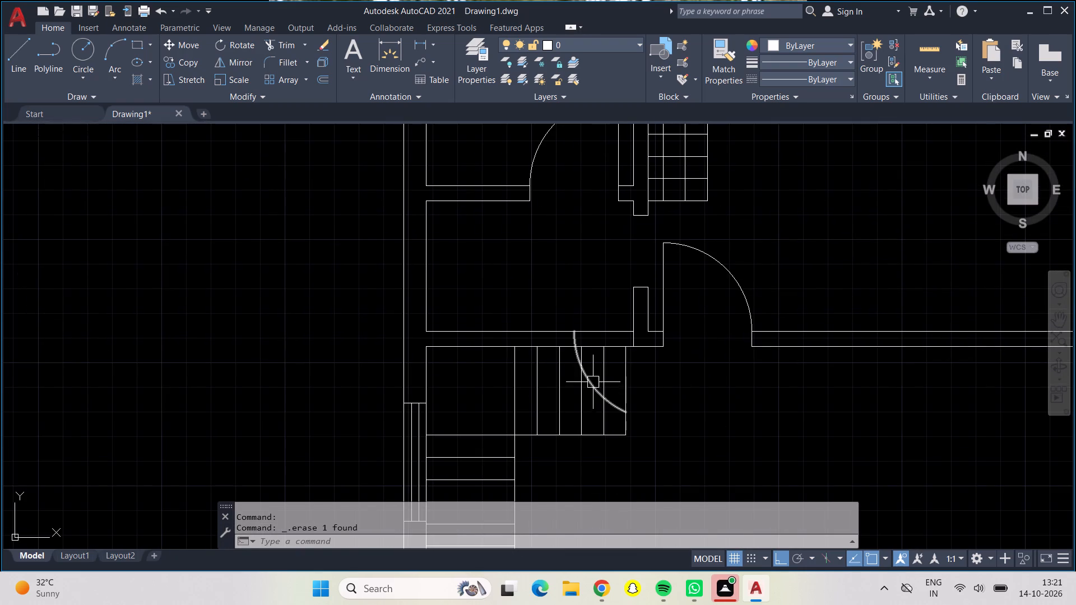
click(592, 384)
key(Delete)
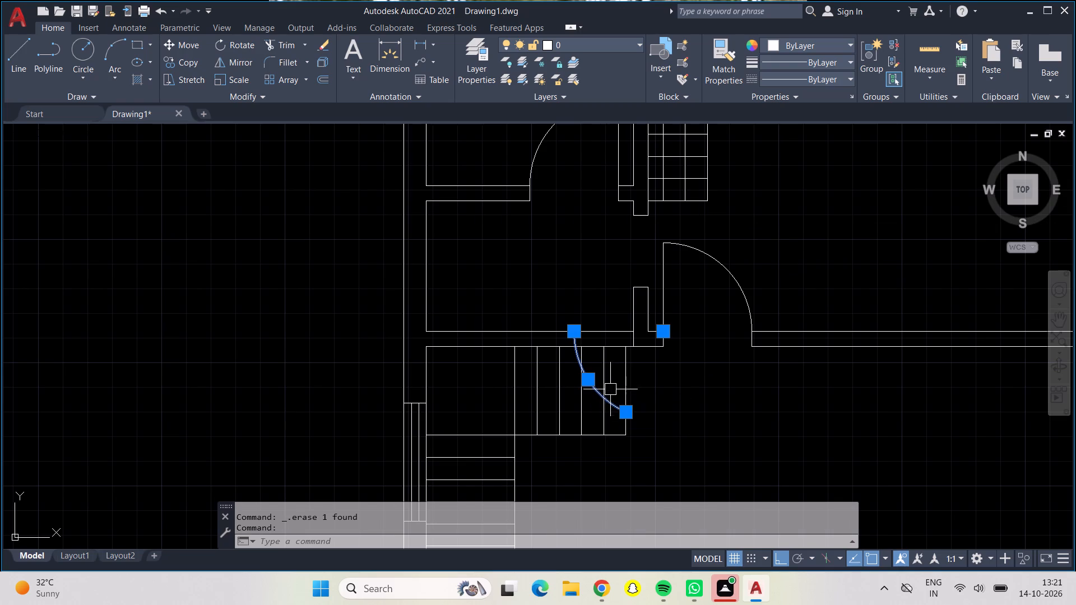
key(Delete)
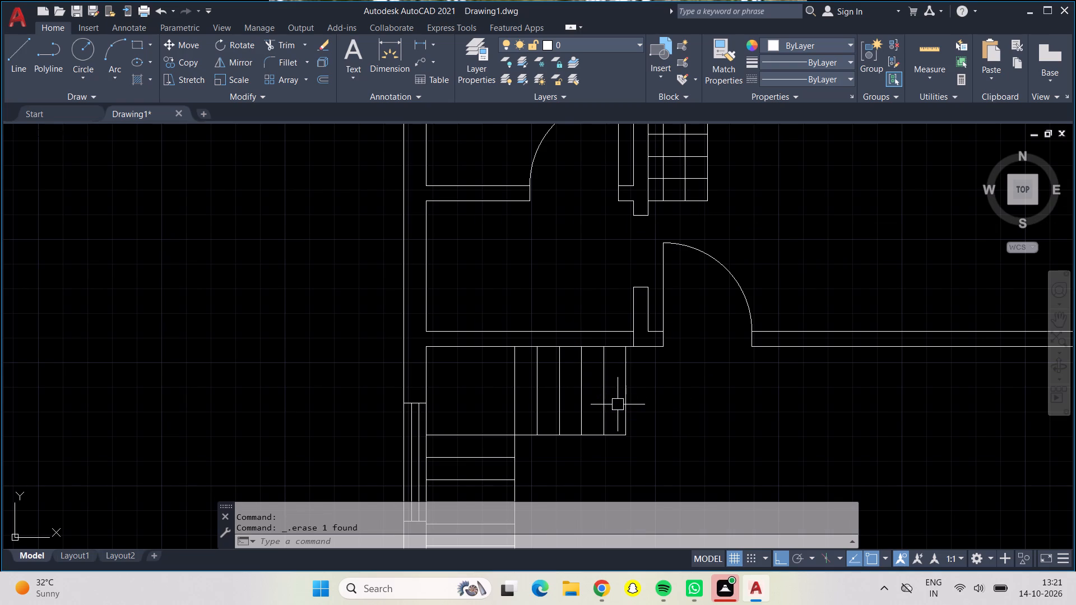
Stretch the north entrance door's leaf up to the top of its swing arc, giving a 3'-9" length.
scroll(606, 370, down, 1)
middle_drag(712, 272, 702, 390)
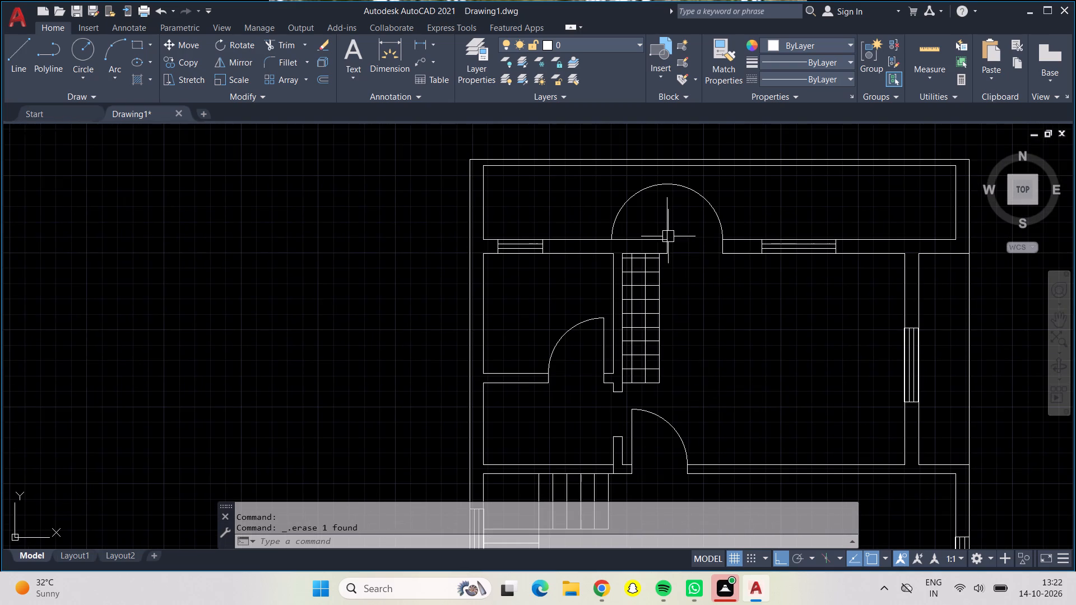
scroll(673, 173, up, 3)
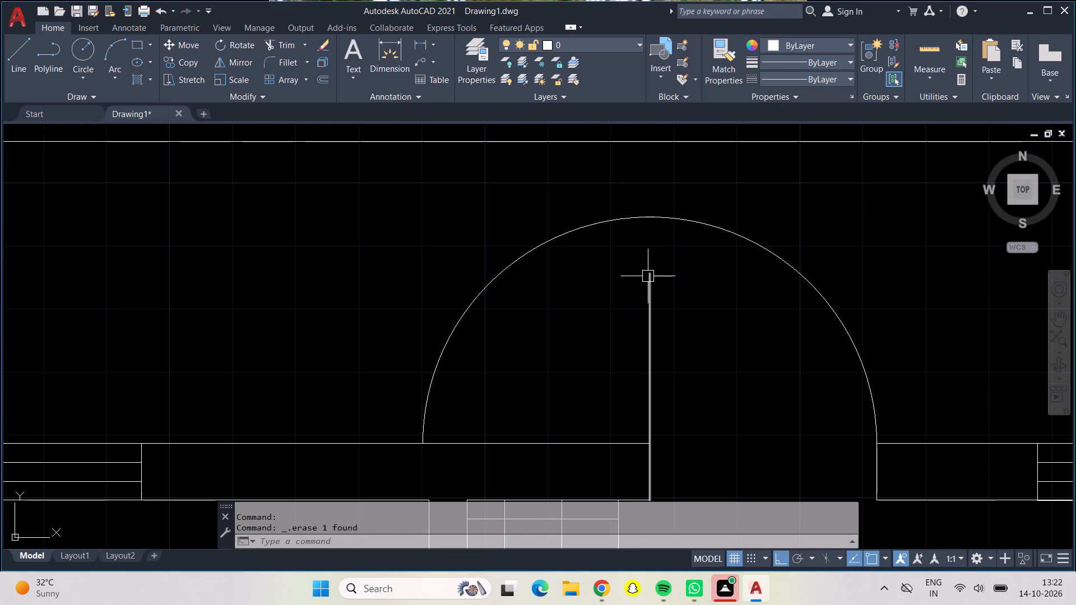
double_click(648, 276)
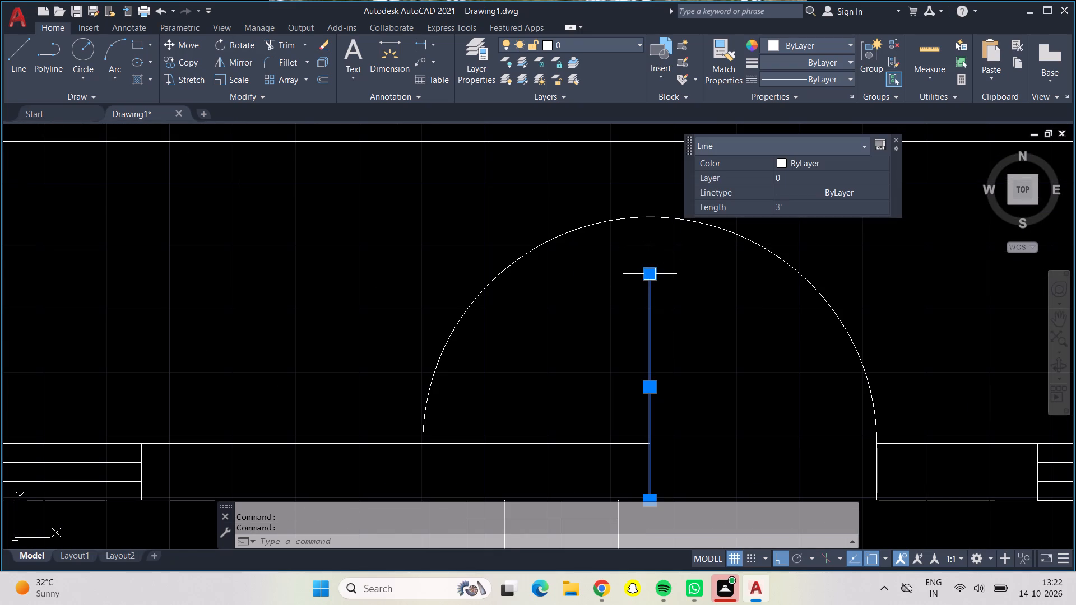
click(654, 275)
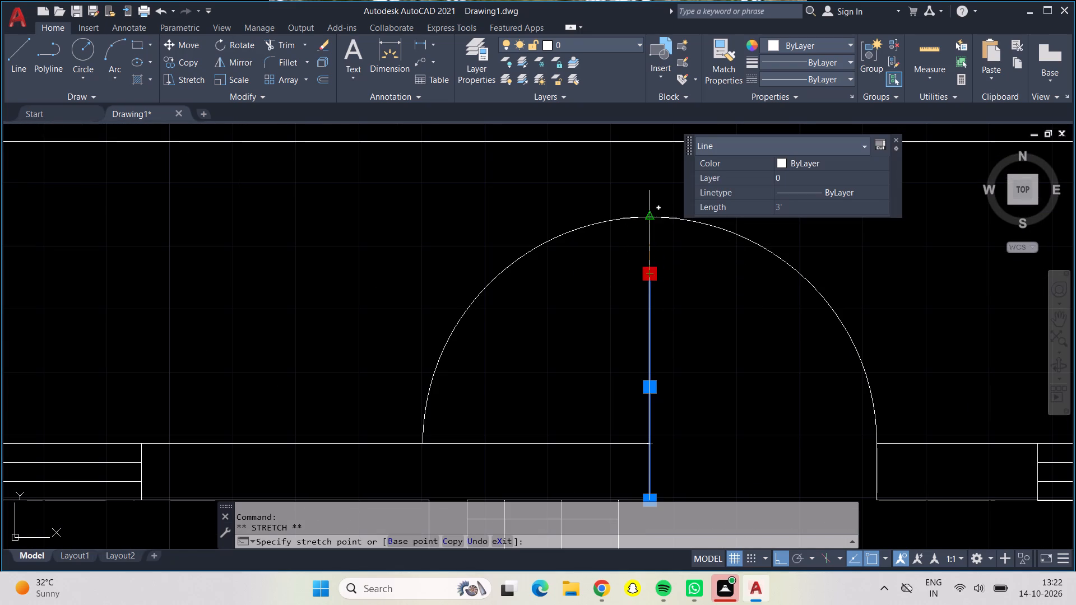
click(647, 217)
key(Return)
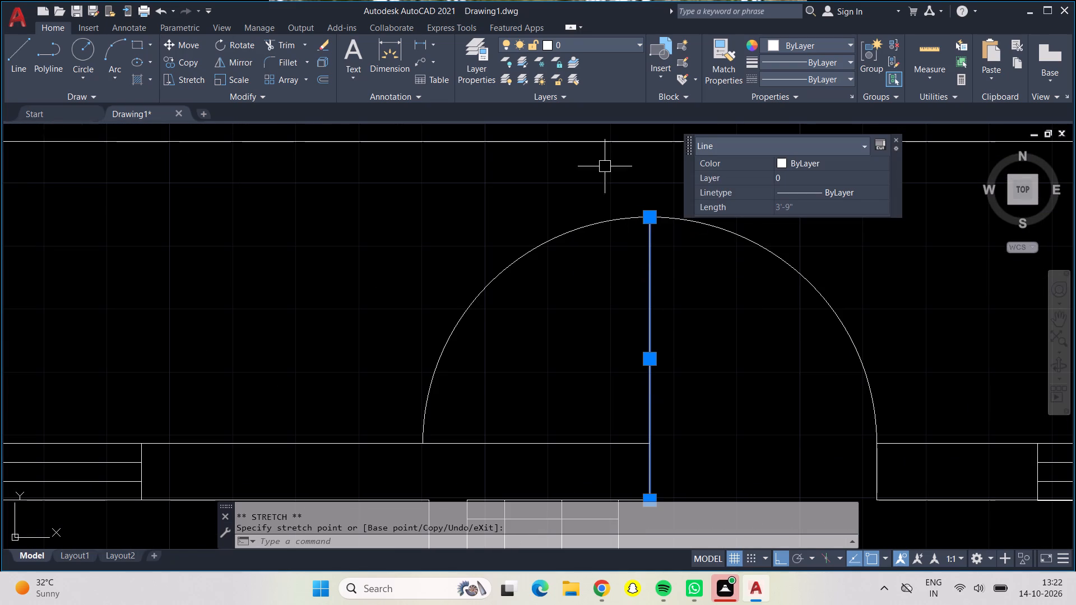
Trim the north entrance door's swing arc west of its leaf, keeping only the eastern quarter circle.
click(289, 37)
click(287, 42)
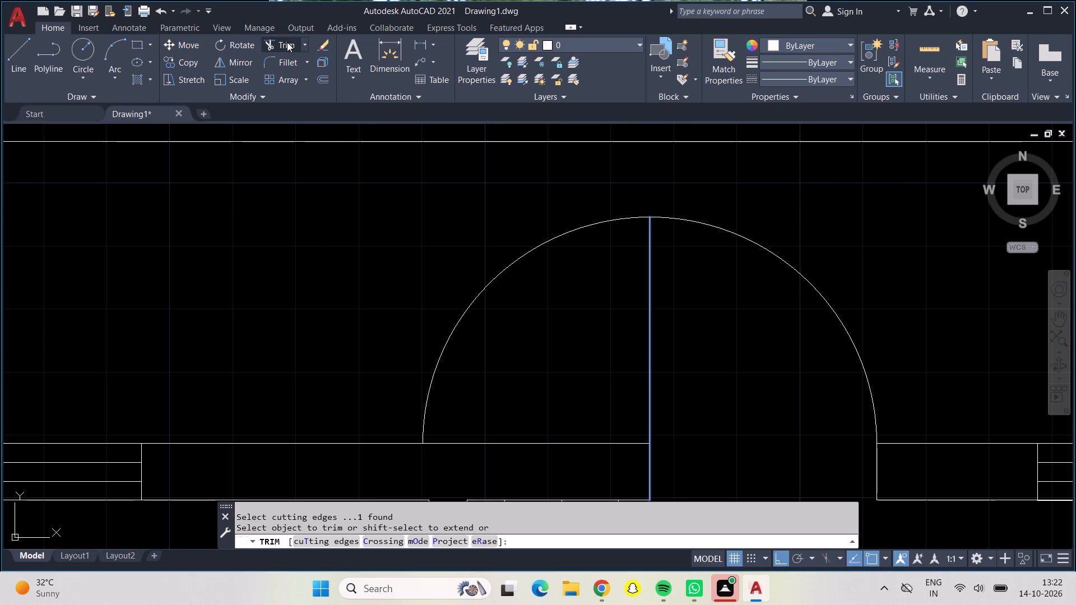
click(459, 316)
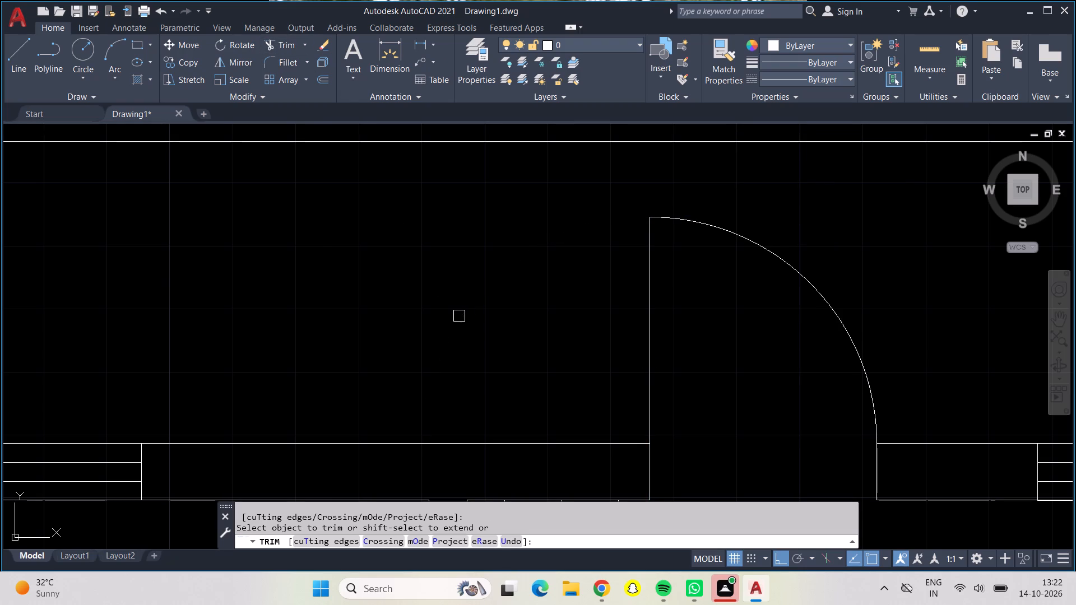
scroll(459, 316, down, 1)
scroll(459, 316, up, 1)
scroll(461, 314, down, 2)
scroll(576, 458, down, 1)
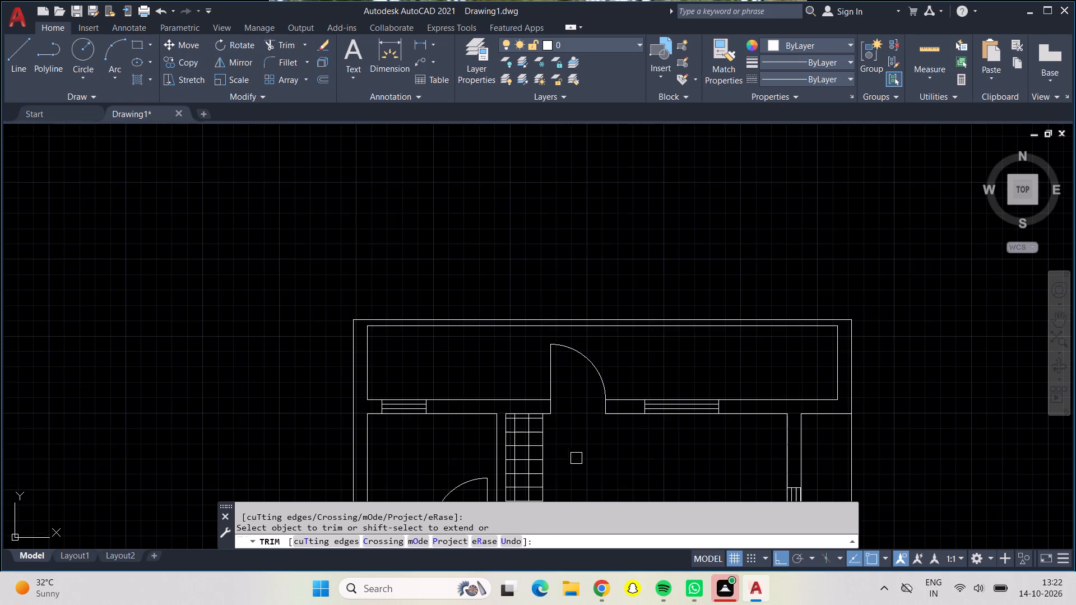
middle_drag(576, 458, 556, 299)
middle_drag(564, 347, 551, 216)
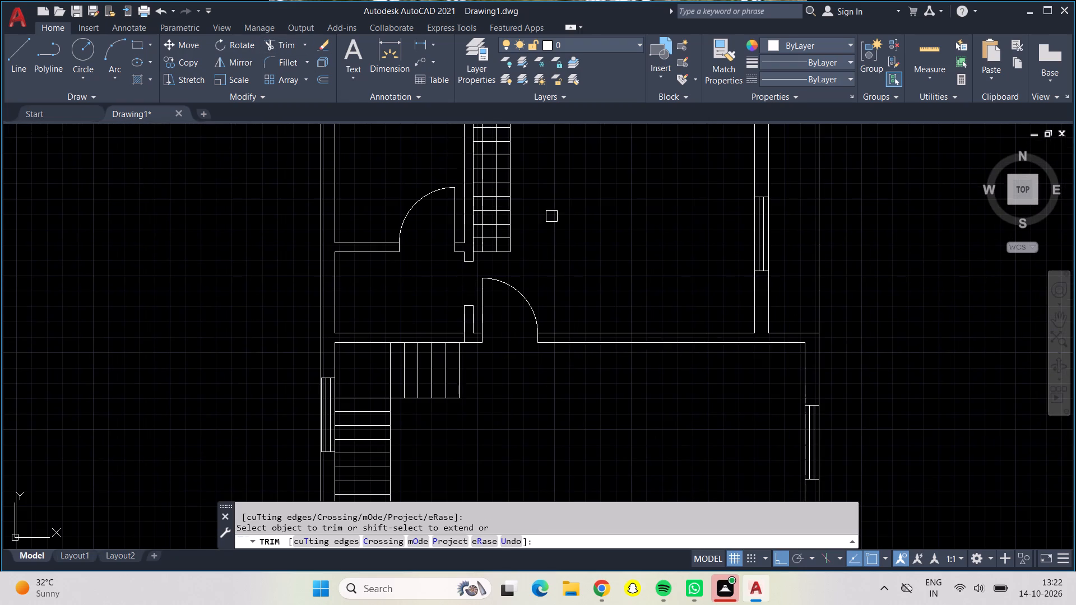
key(Escape)
Offset the north entrance door's leaf 1" eastward to give it thickness.
middle_drag(567, 266, 571, 443)
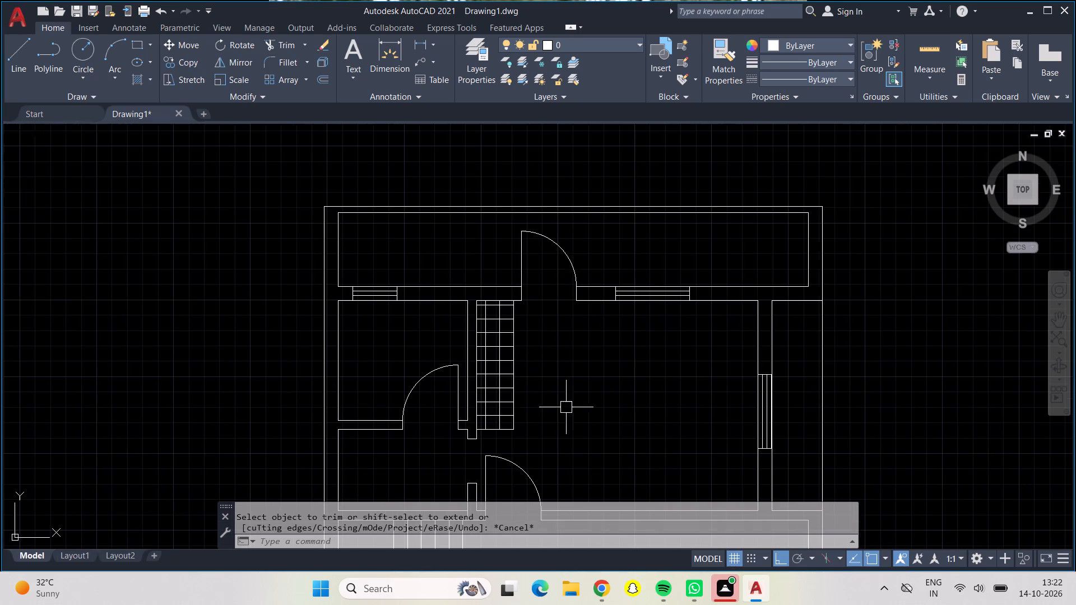
key(o)
key(Return)
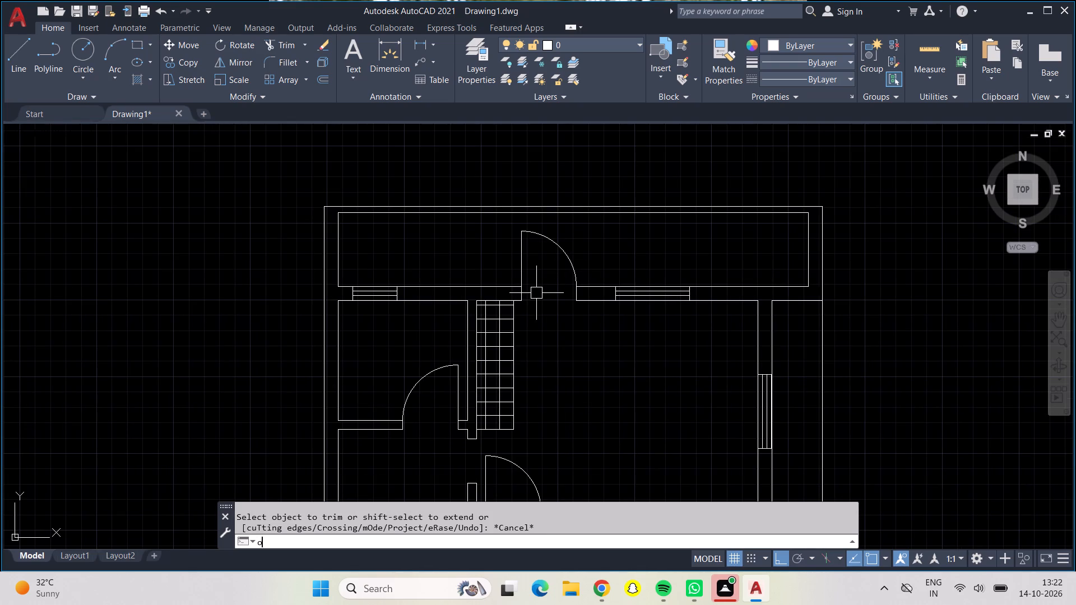
text(1")
key(Return)
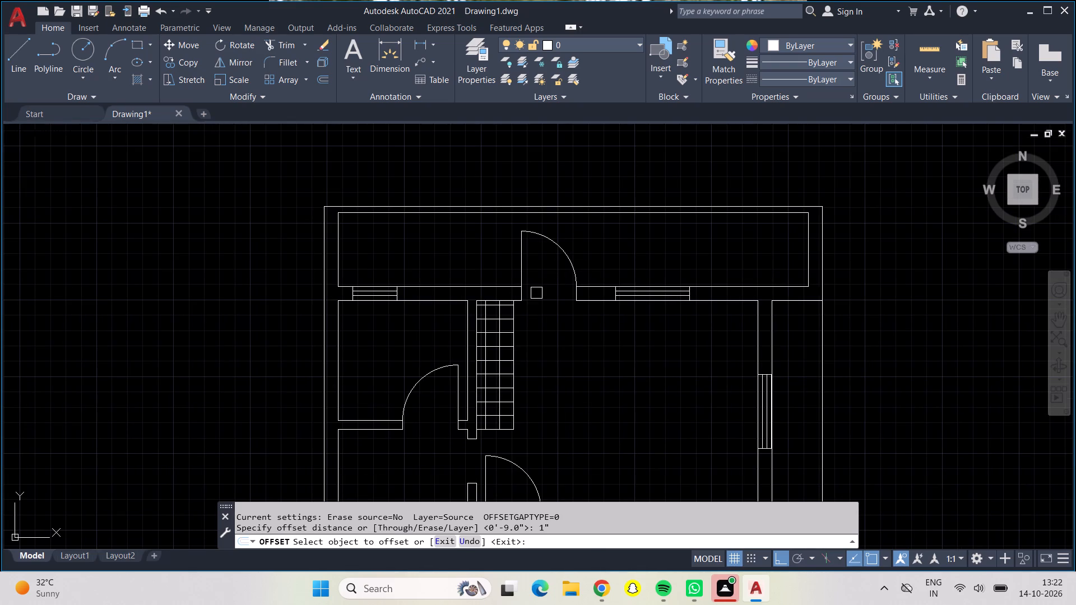
scroll(482, 249, up, 2)
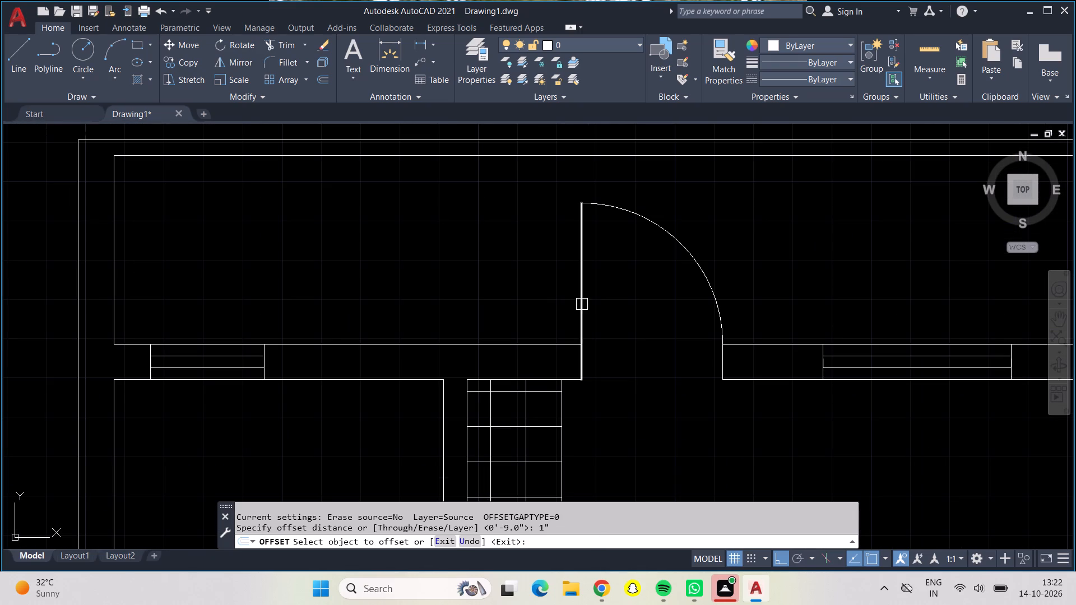
click(582, 304)
click(598, 310)
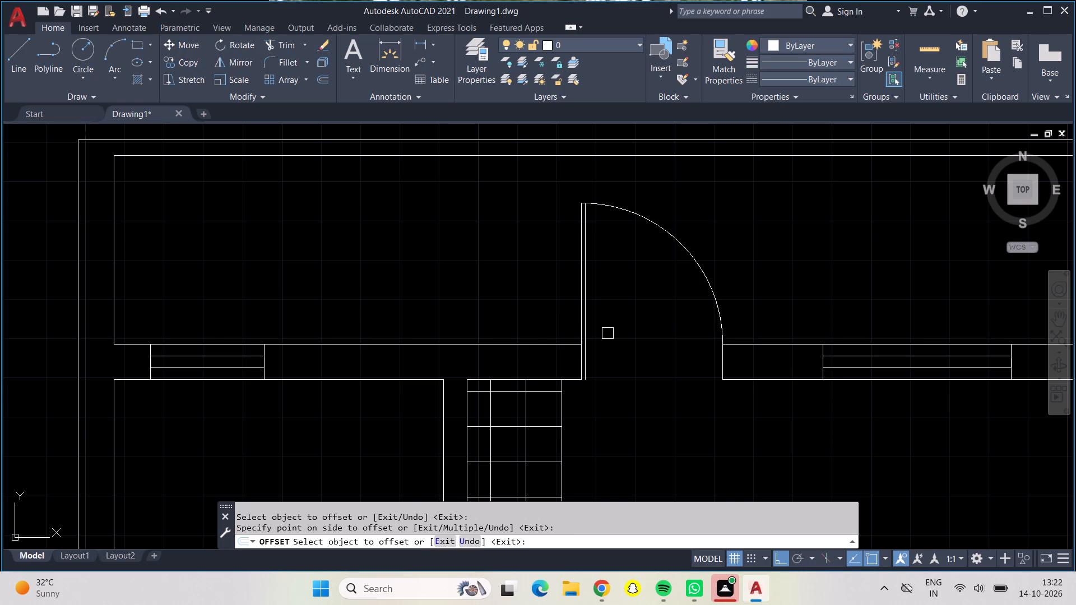
Offset the northwest room door's leaf and jamb 1" westward, and those of the door above the stairs 1" eastward.
middle_drag(607, 333, 635, 156)
click(444, 389)
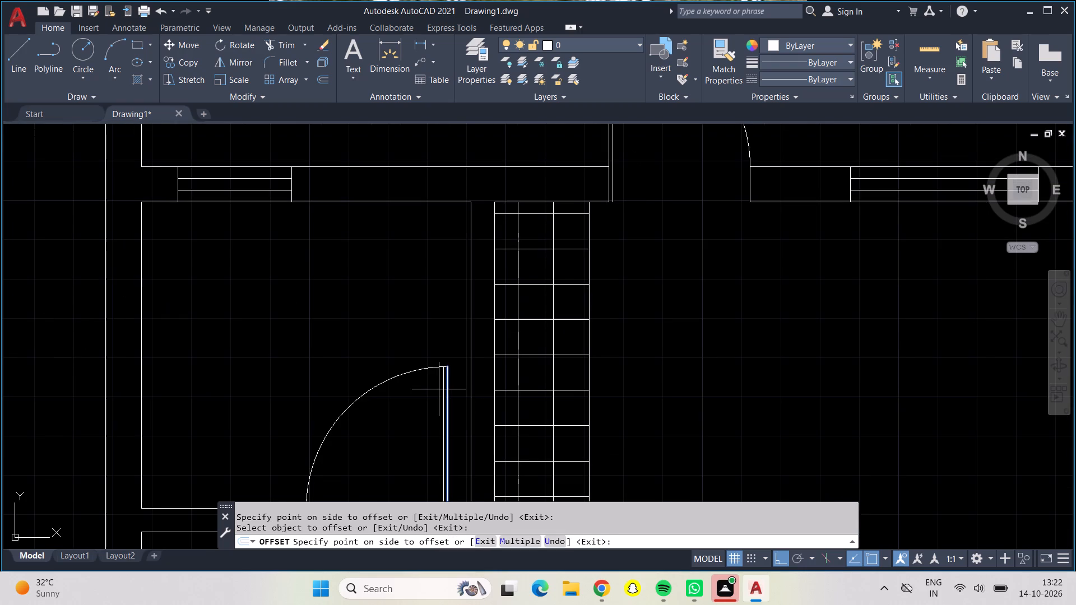
click(428, 389)
middle_drag(750, 431, 698, 114)
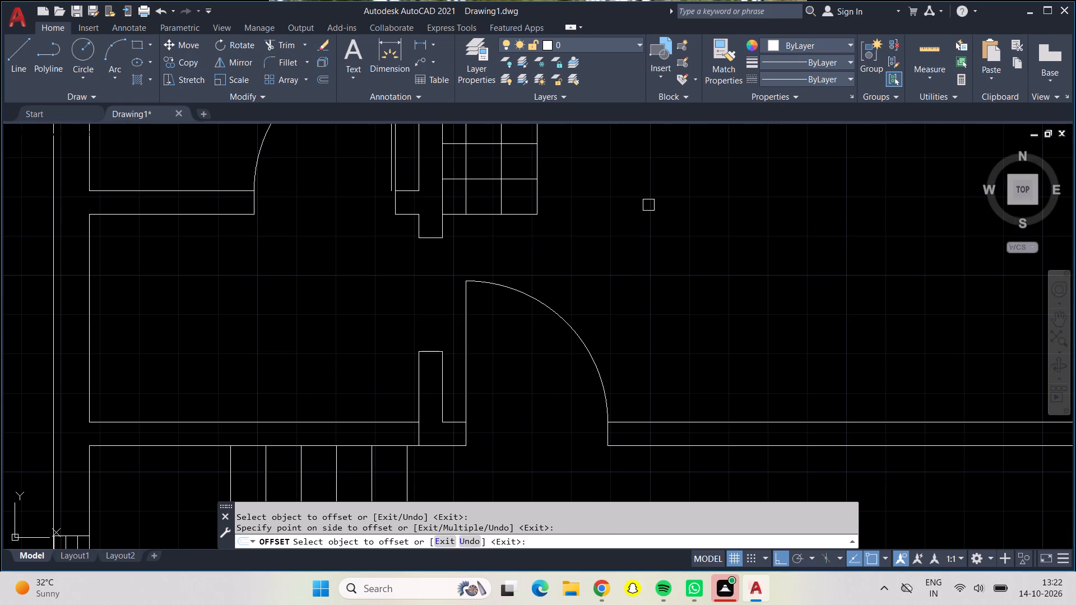
click(467, 349)
click(498, 370)
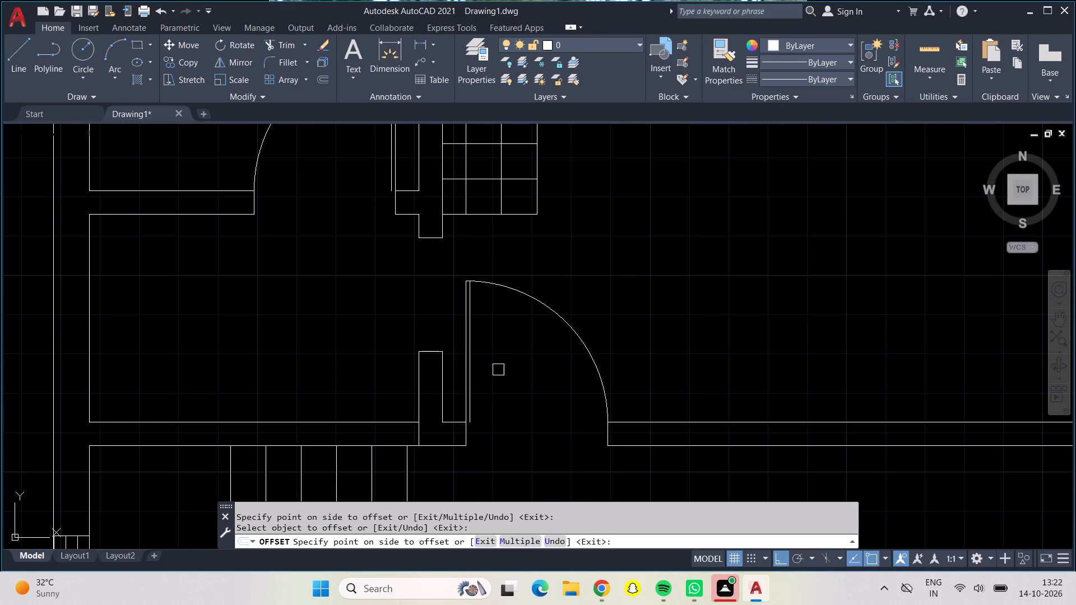
click(467, 436)
click(490, 443)
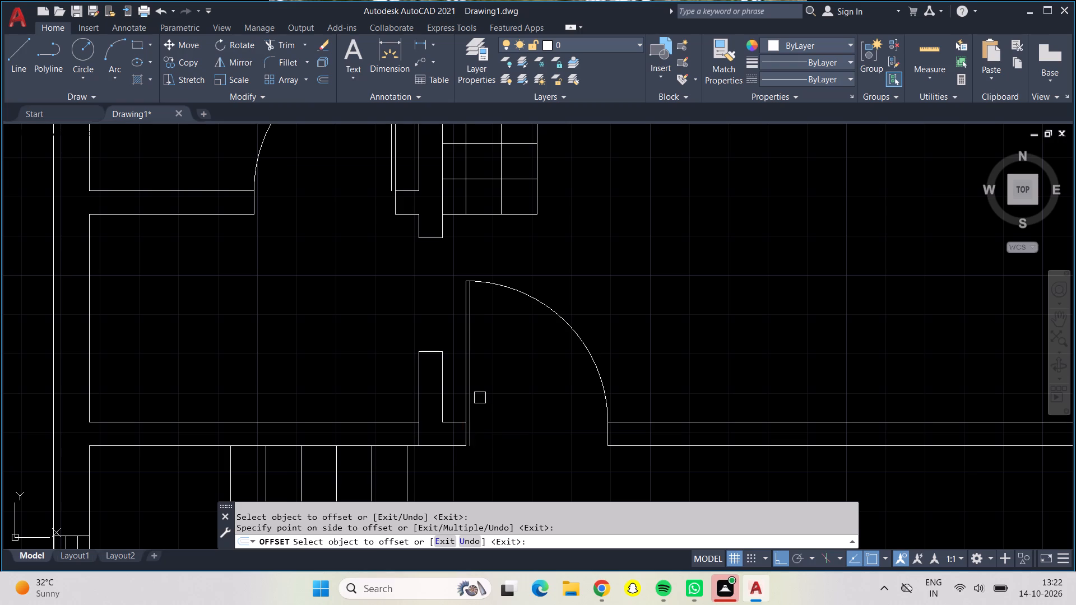
click(392, 211)
click(374, 207)
Offset the leaf and jamb line of the east room's northwest door 1" southward.
middle_drag(519, 374, 532, 135)
scroll(534, 162, down, 1)
scroll(537, 326, down, 1)
middle_drag(542, 352, 522, 174)
scroll(628, 306, up, 4)
click(607, 212)
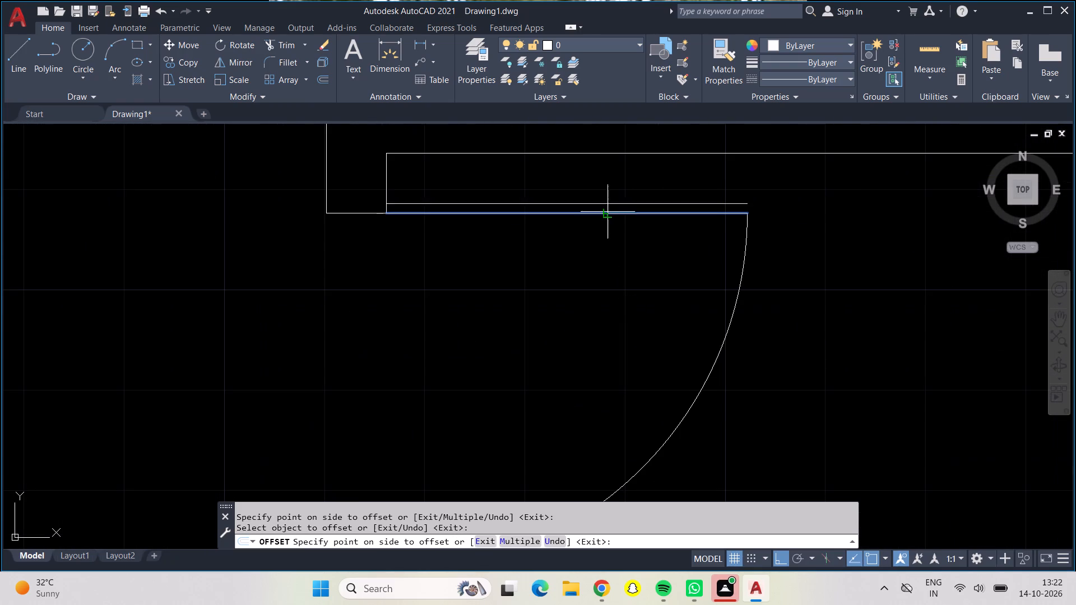
click(370, 267)
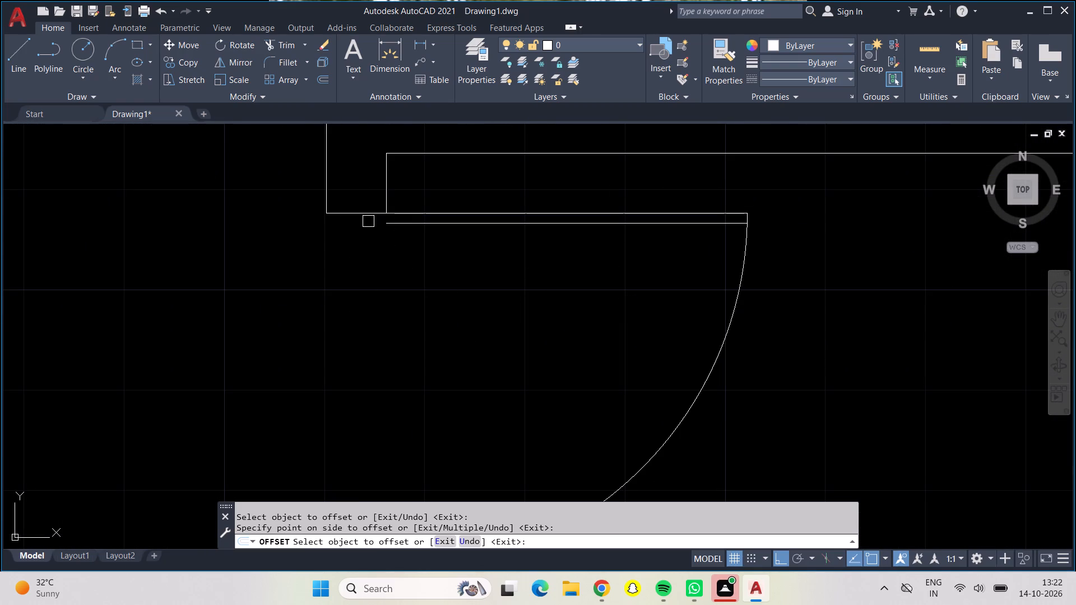
click(367, 212)
click(378, 252)
Offset the leaf and jamb line of the small west room's door below the stairs 1" northward.
scroll(394, 276, down, 2)
middle_drag(410, 277, 655, 220)
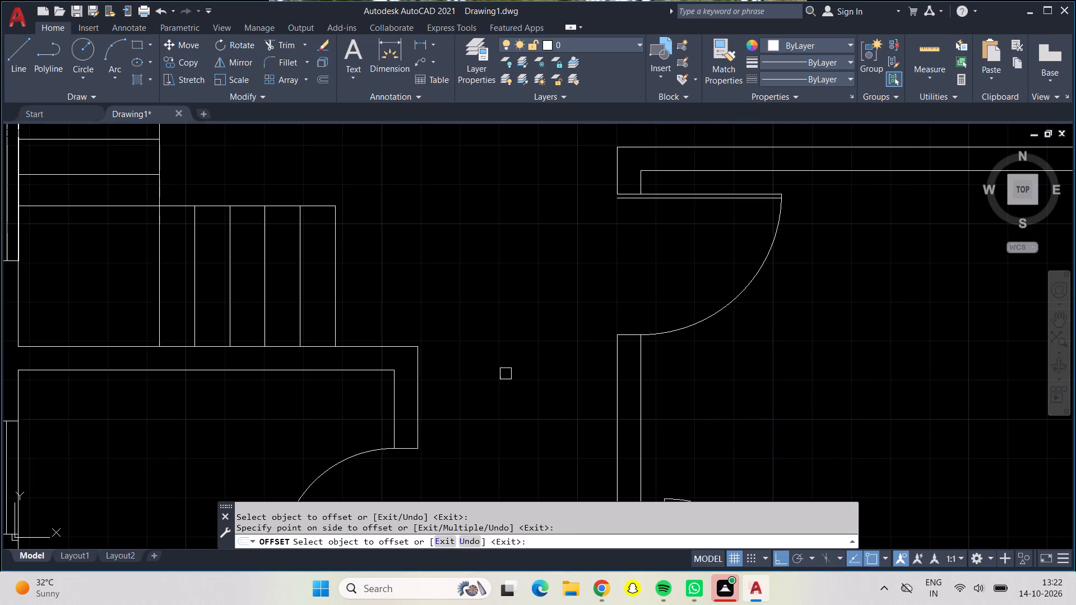
middle_drag(429, 464, 522, 161)
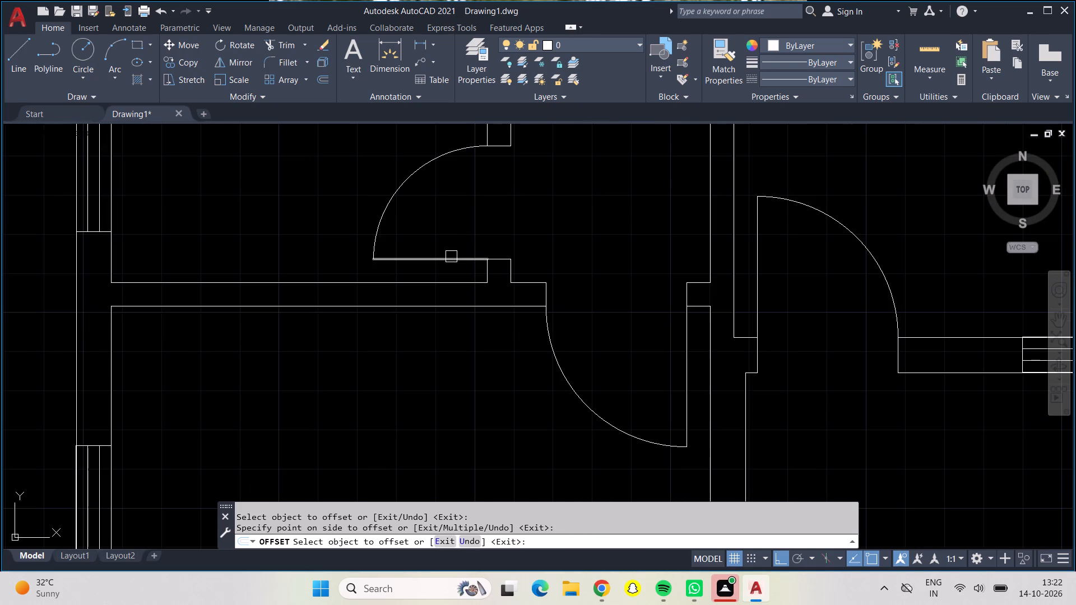
click(451, 257)
click(472, 217)
click(497, 255)
click(500, 243)
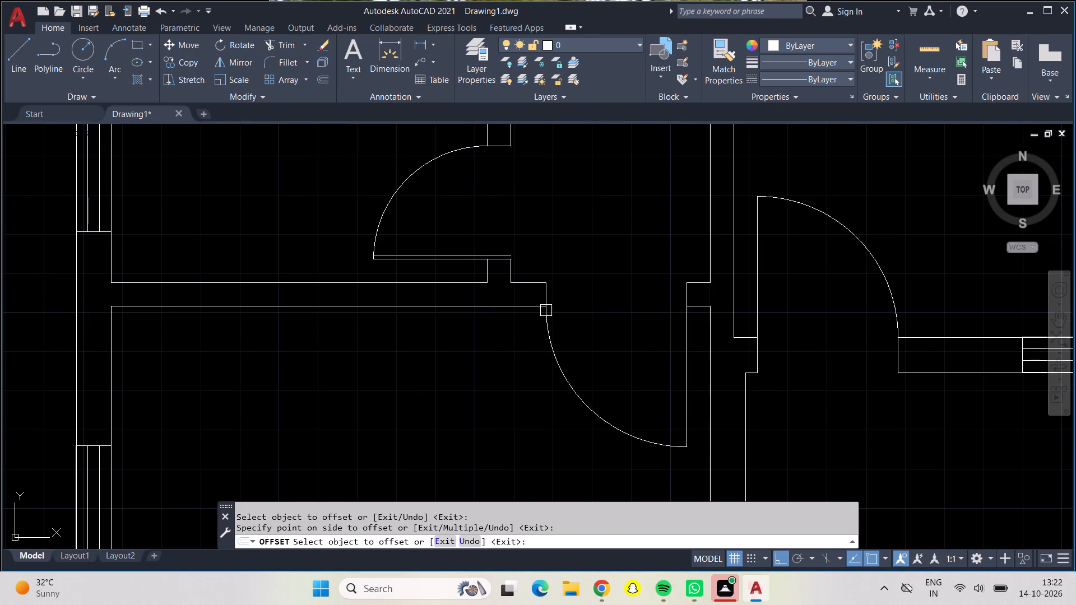
Offset the southwest room's north door leaf 1" westward, and the east room's south door leaf and jamb 1" eastward.
drag(690, 392, 656, 392)
click(639, 387)
drag(755, 347, 783, 368)
drag(792, 373, 787, 365)
drag(755, 305, 764, 310)
click(786, 323)
Offset the leaf and jamb line of the southwest room's east door 1" northward and finish the offsets.
scroll(787, 334, down, 2)
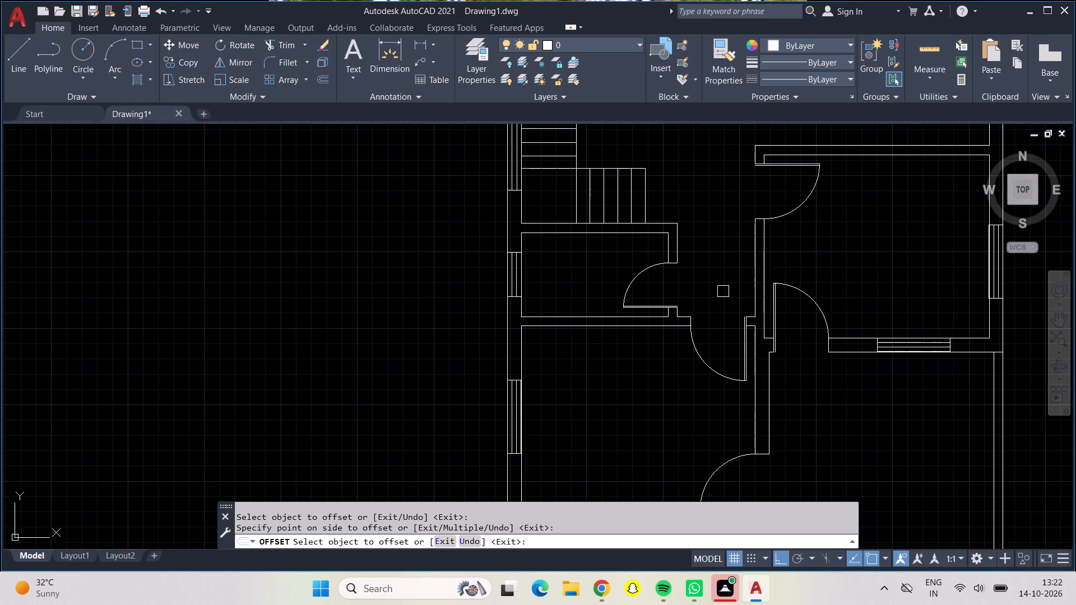
middle_drag(718, 291, 704, 167)
scroll(725, 388, up, 3)
drag(721, 385, 720, 375)
click(722, 334)
click(809, 385)
click(818, 333)
scroll(810, 328, down, 3)
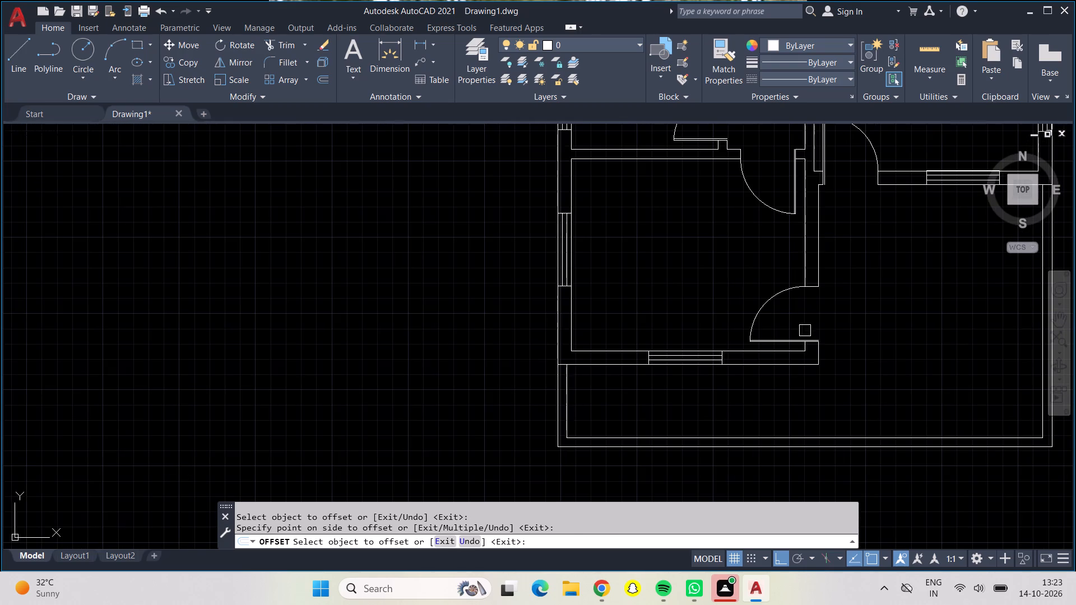
scroll(738, 250, down, 1)
middle_drag(738, 250, 655, 462)
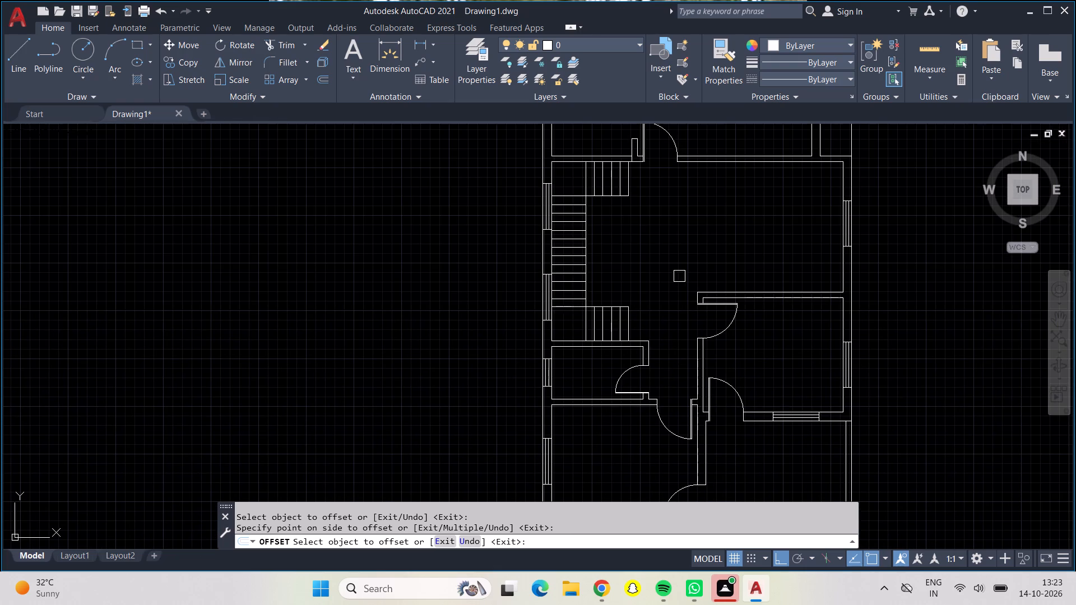
middle_drag(679, 274, 647, 440)
middle_drag(702, 418, 699, 411)
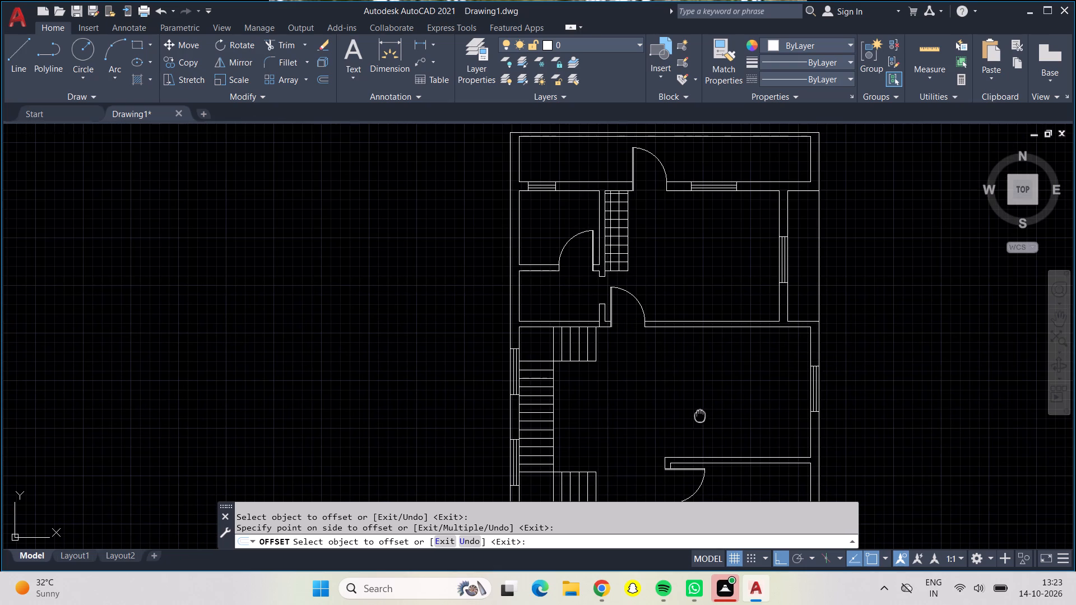
middle_drag(699, 411, 688, 300)
scroll(688, 300, down, 1)
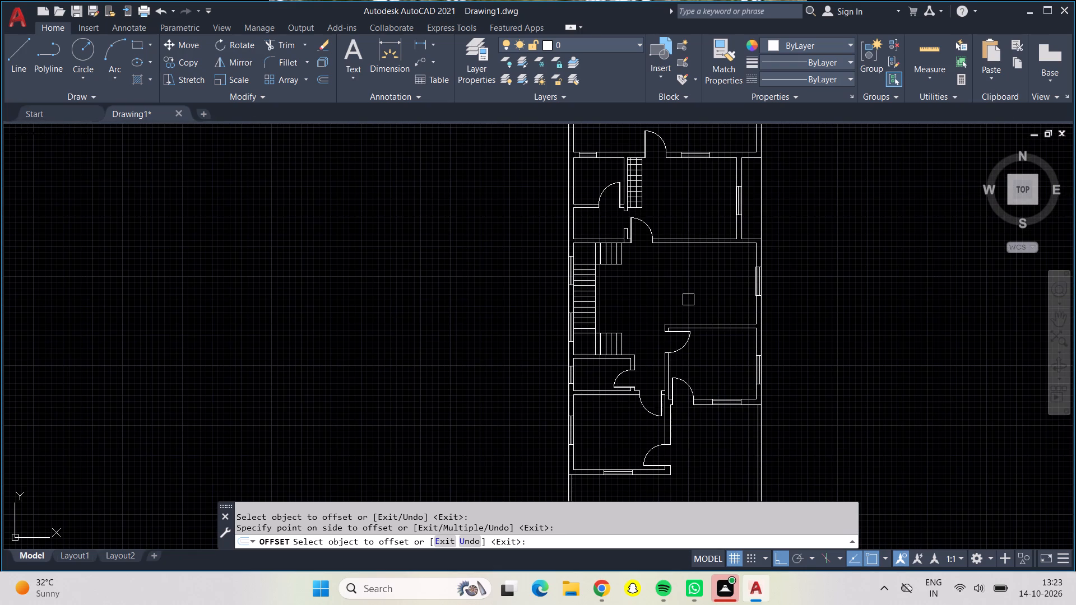
key(Escape)
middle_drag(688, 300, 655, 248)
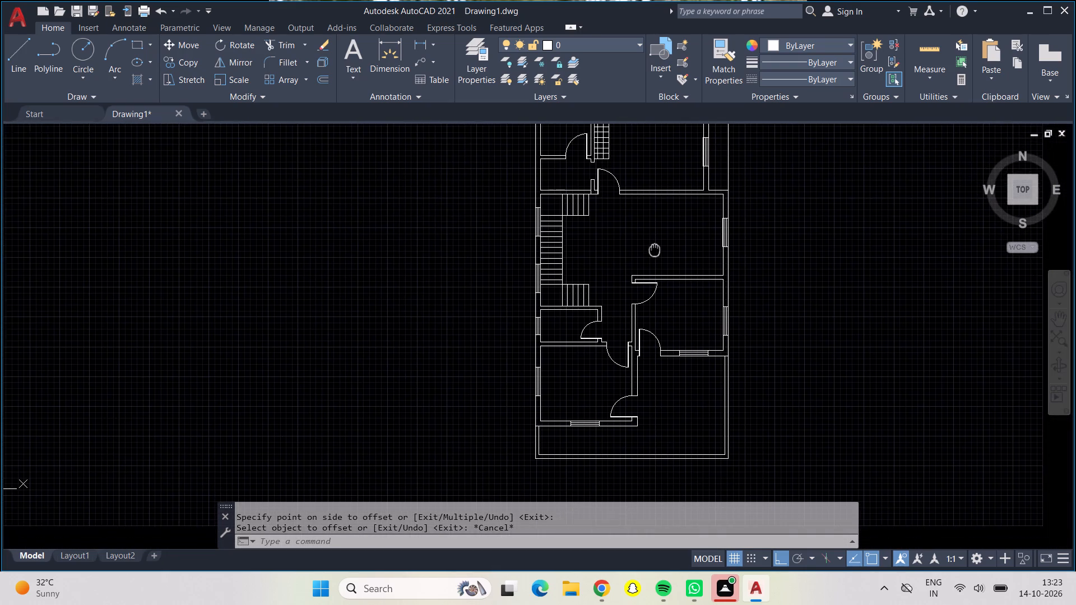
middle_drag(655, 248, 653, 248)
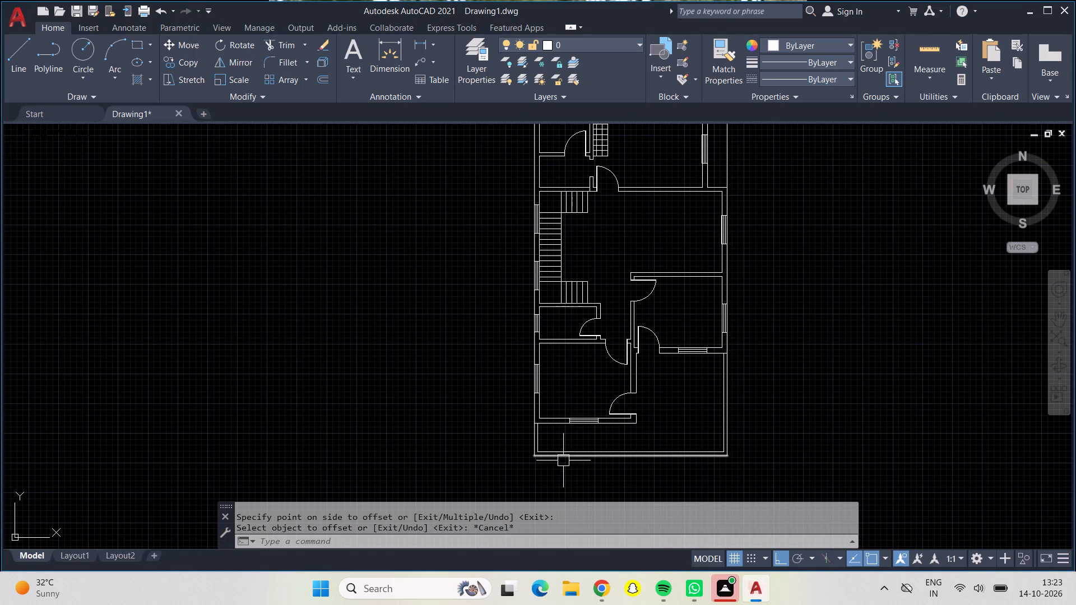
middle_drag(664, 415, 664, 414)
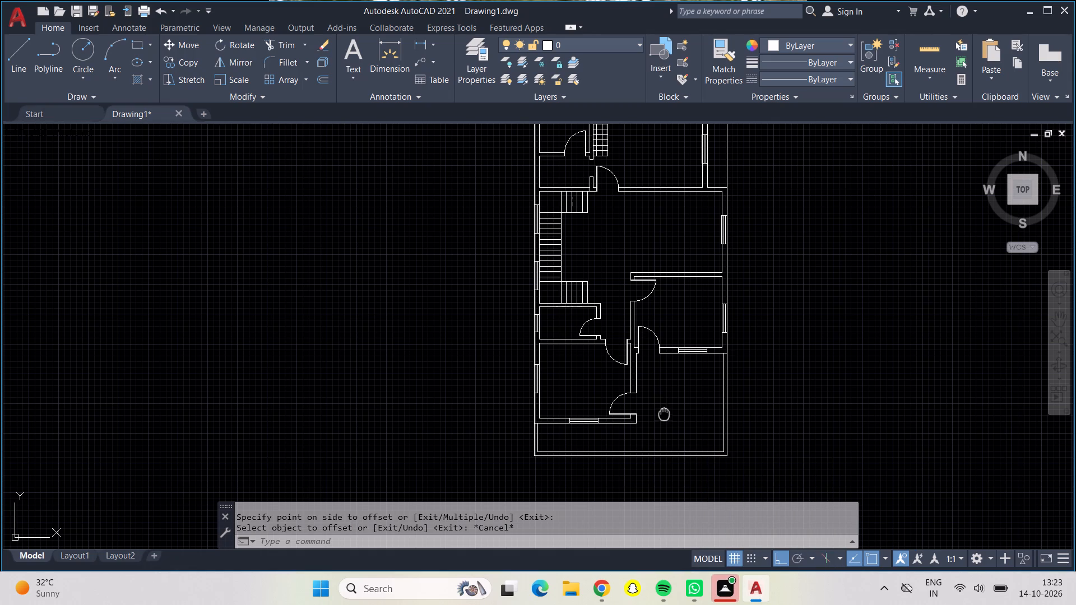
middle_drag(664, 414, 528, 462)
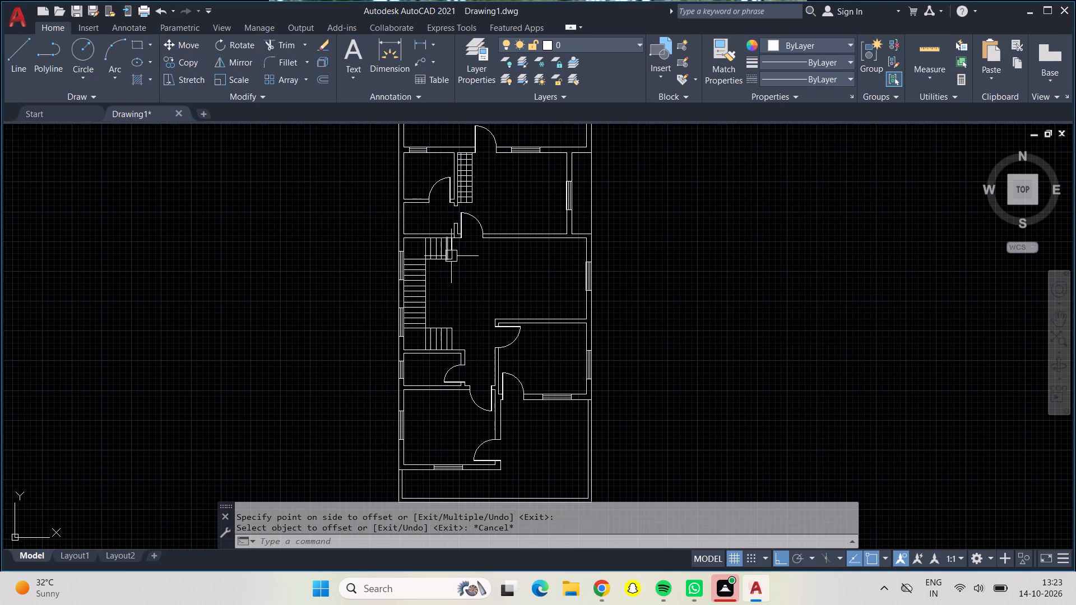
In the small room above the stairs, draw a line 1' east from the northwest inner corner and continue it down to the south wall.
middle_drag(474, 259, 504, 278)
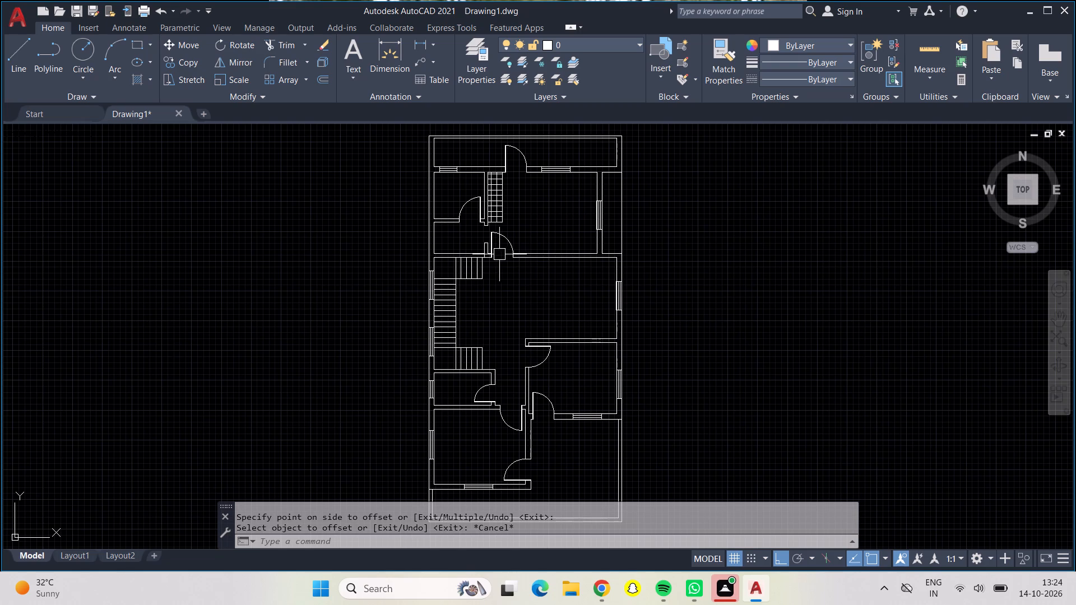
scroll(470, 227, up, 4)
middle_drag(463, 235, 712, 222)
click(9, 57)
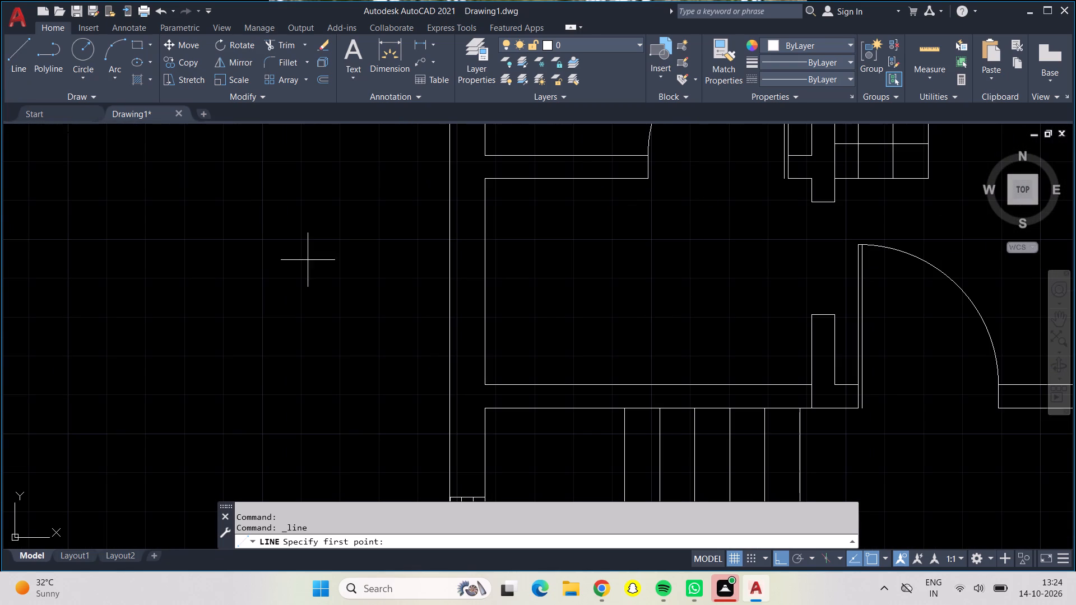
click(482, 182)
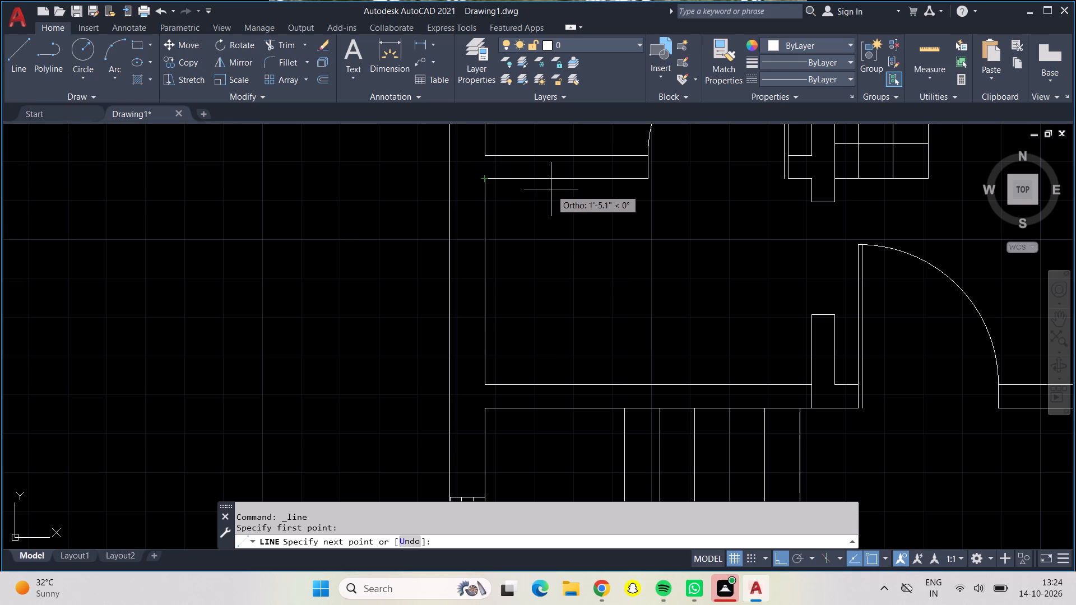
text(1')
key(Return)
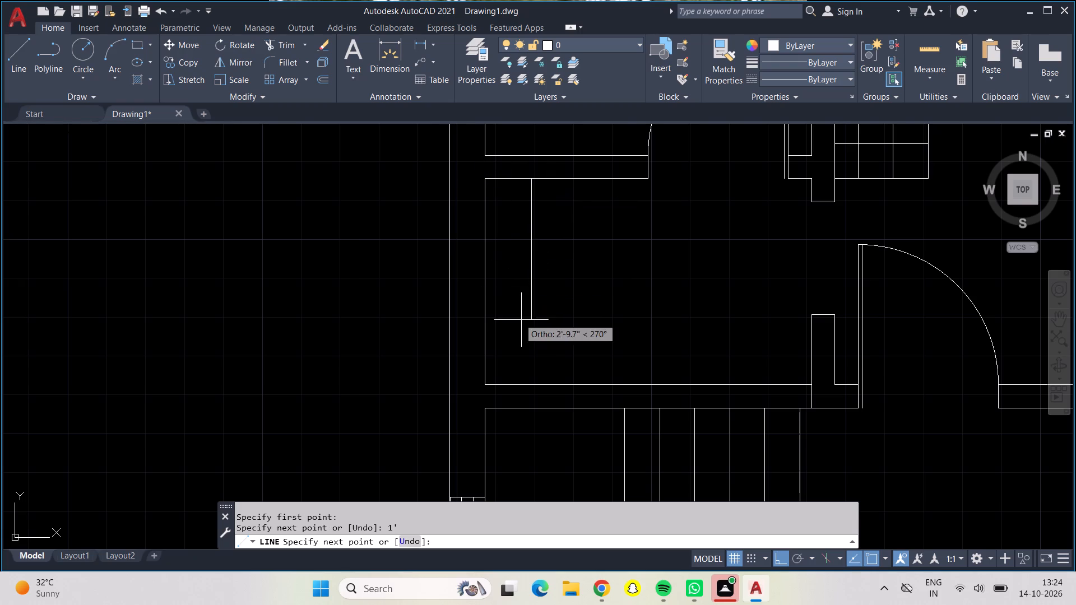
click(531, 384)
key(Escape)
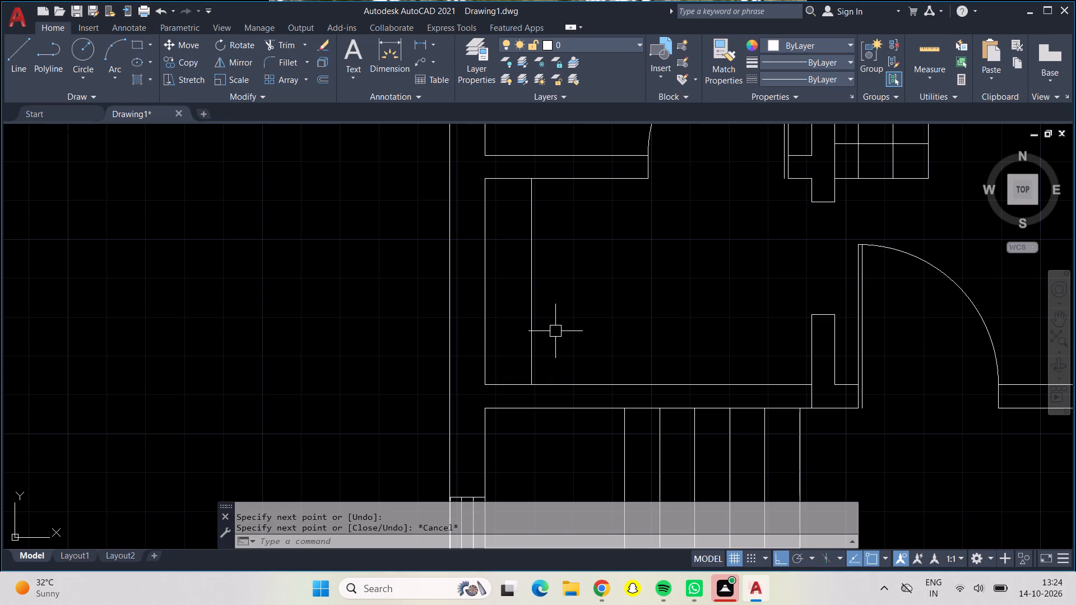
In the small room above the stairs, draw a line 1' north from the southeast inner corner and continue it west to the west wall.
click(21, 45)
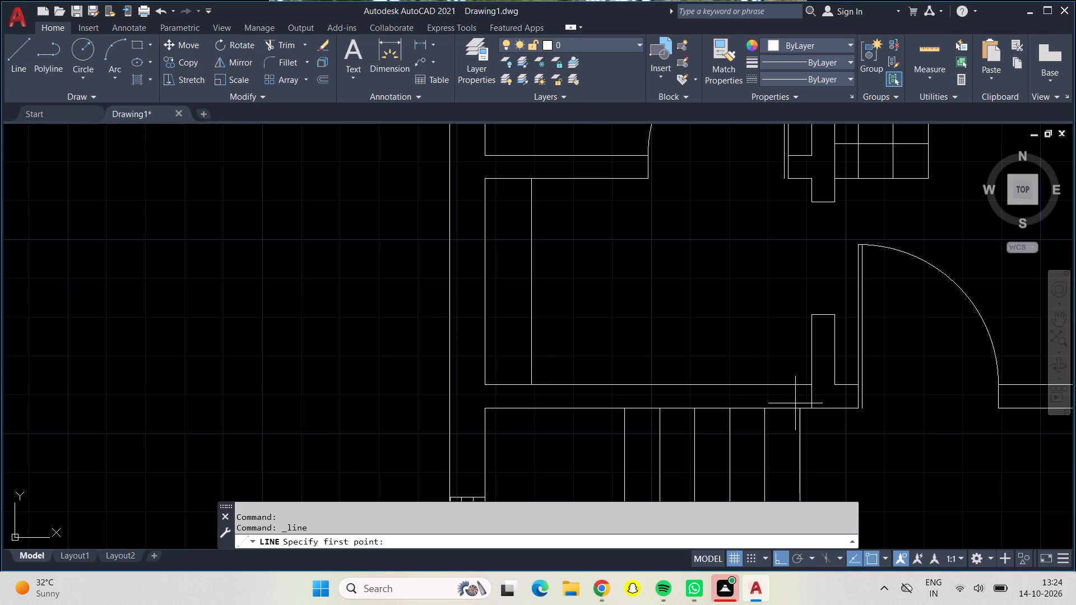
click(811, 384)
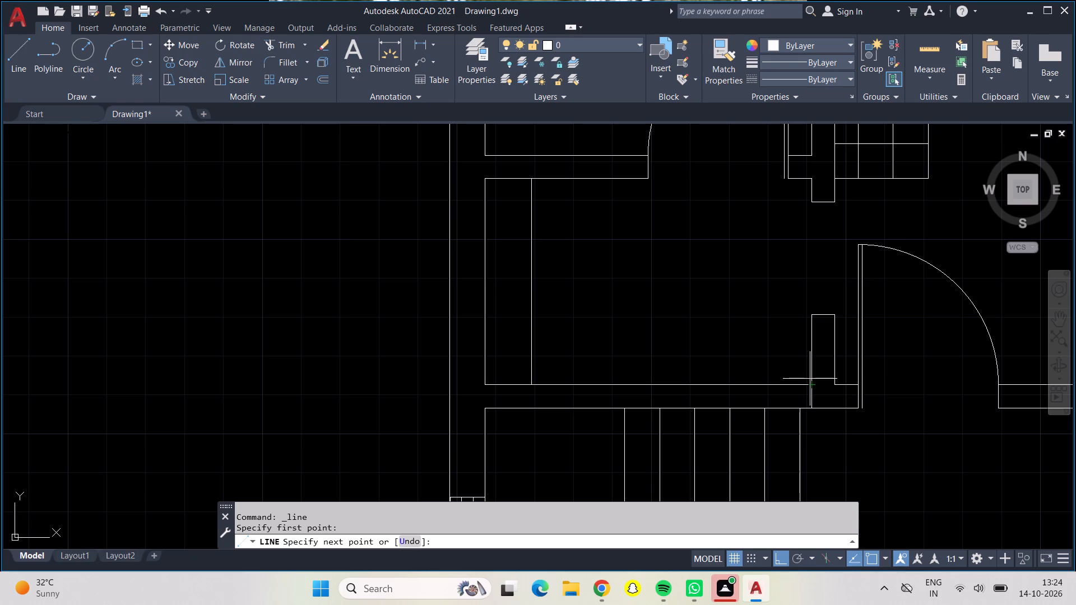
text(1')
key(Return)
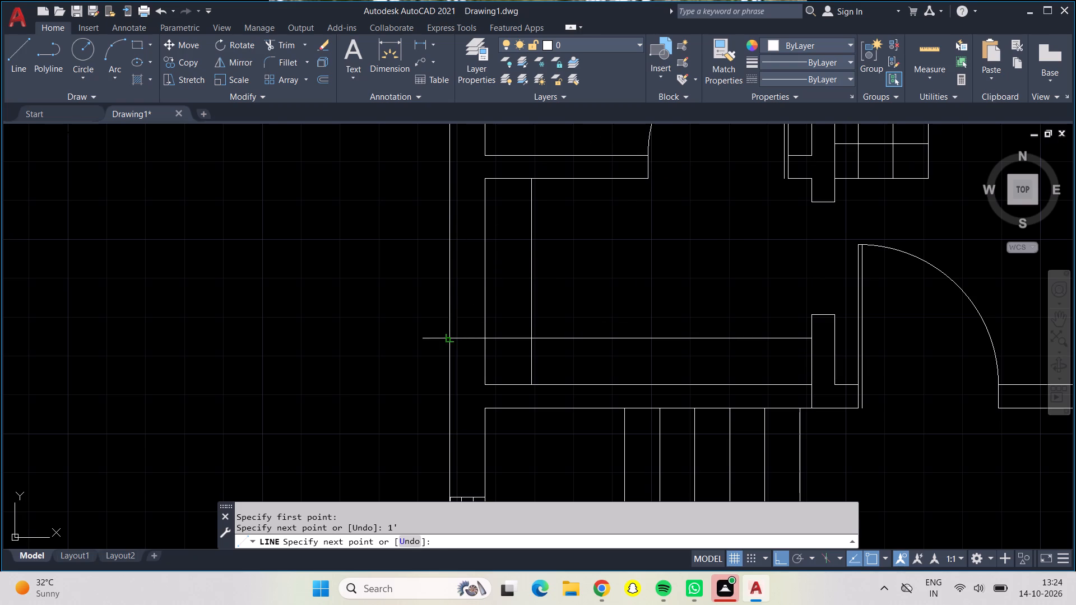
click(486, 337)
key(Return)
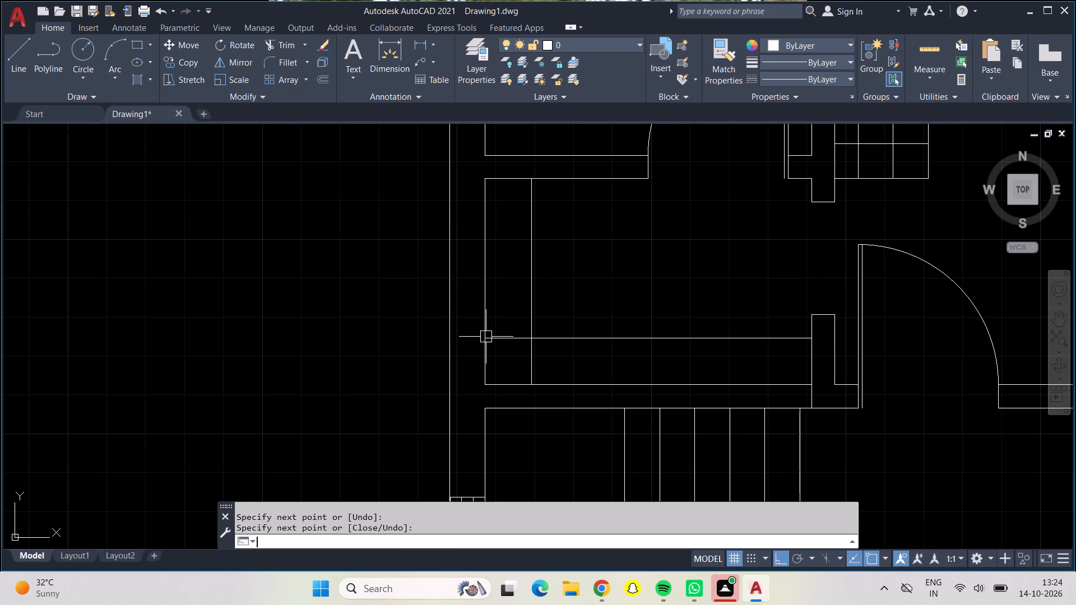
Trim both overlapping line ends at the southwest corner of that room to leave a continuous L-shaped built-in edge.
click(276, 44)
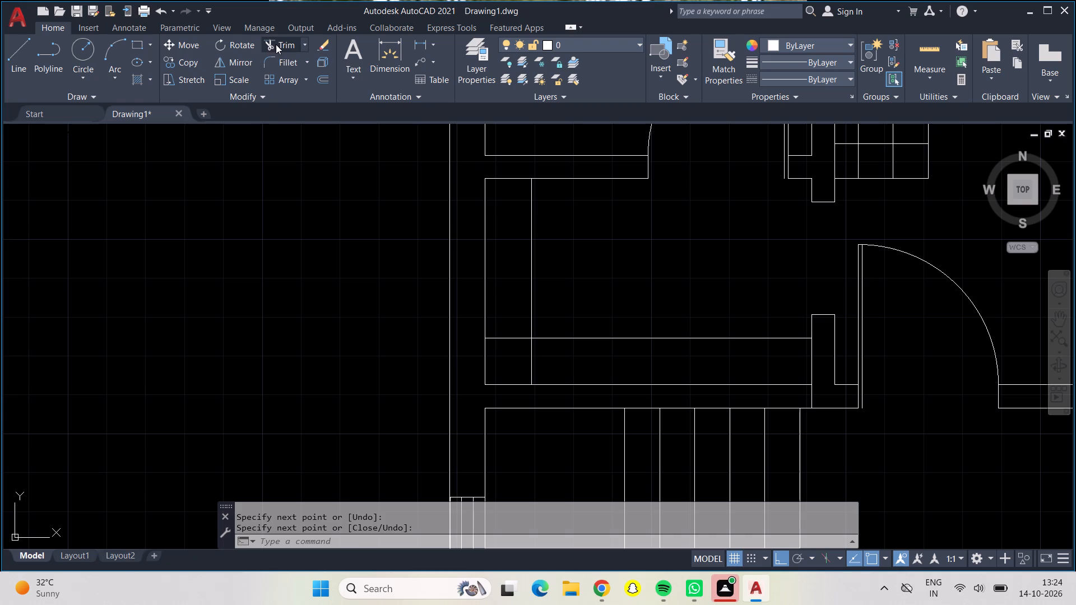
click(503, 338)
click(534, 357)
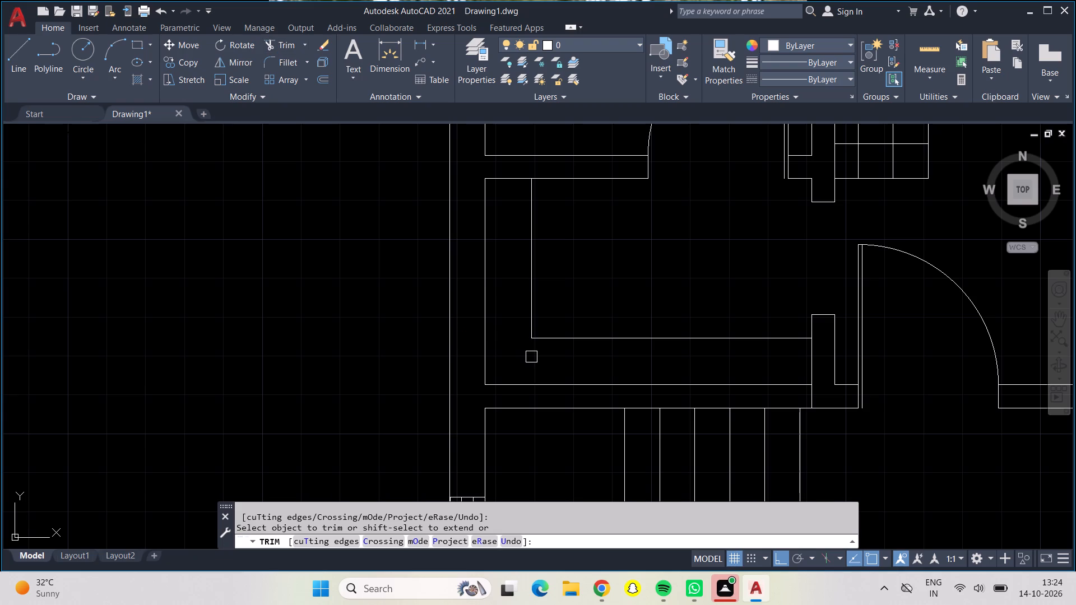
scroll(550, 327, down, 2)
middle_drag(578, 292, 414, 373)
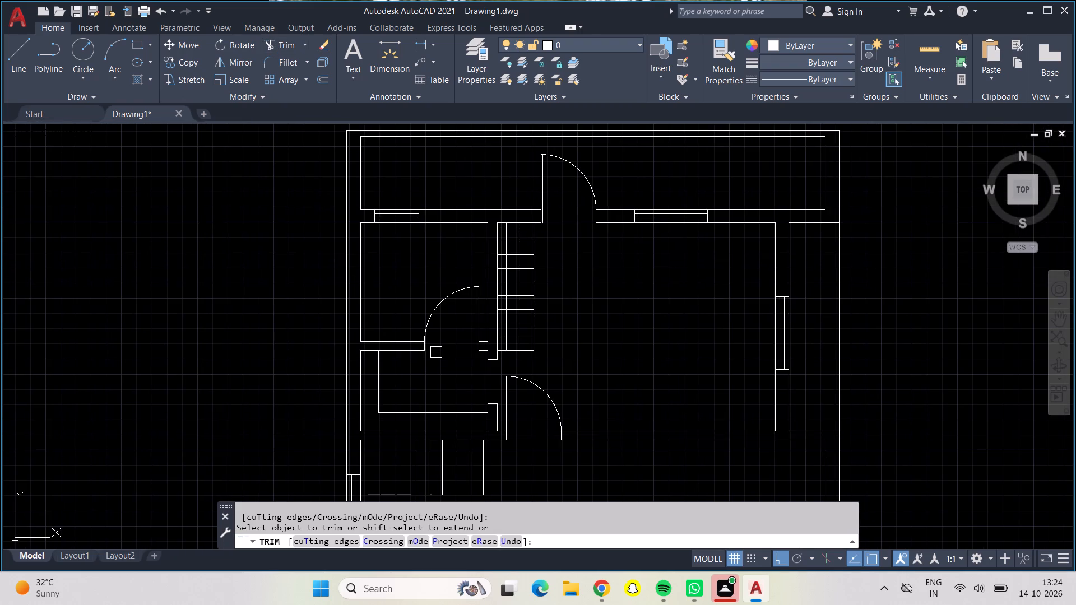
key(Return)
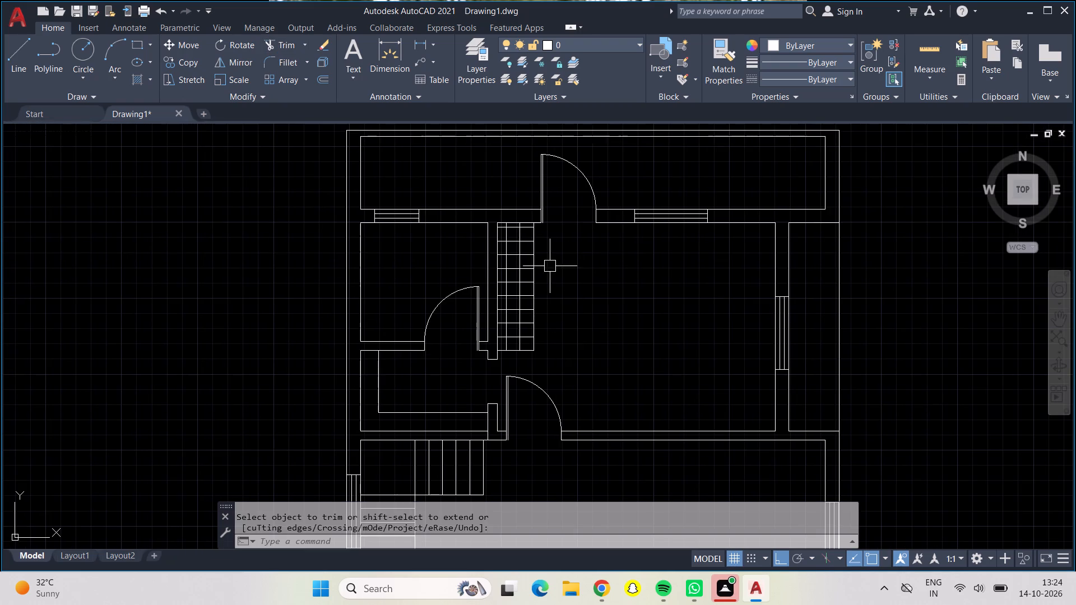
Look over the floor plan from the north rooms past the stairs to the south rooms.
scroll(516, 239, up, 3)
scroll(516, 239, down, 2)
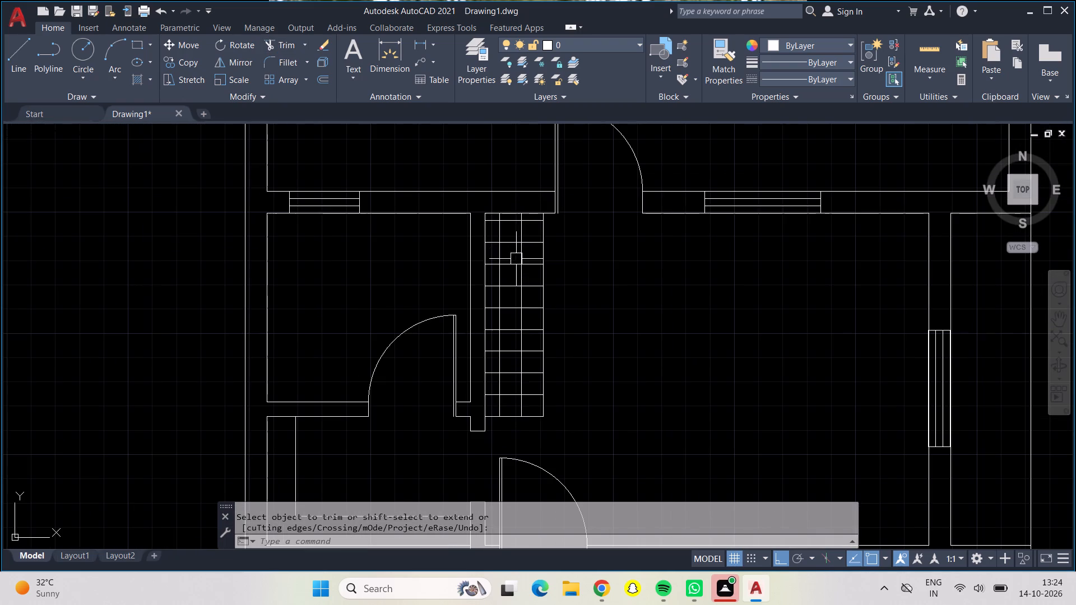
middle_drag(646, 329, 656, 244)
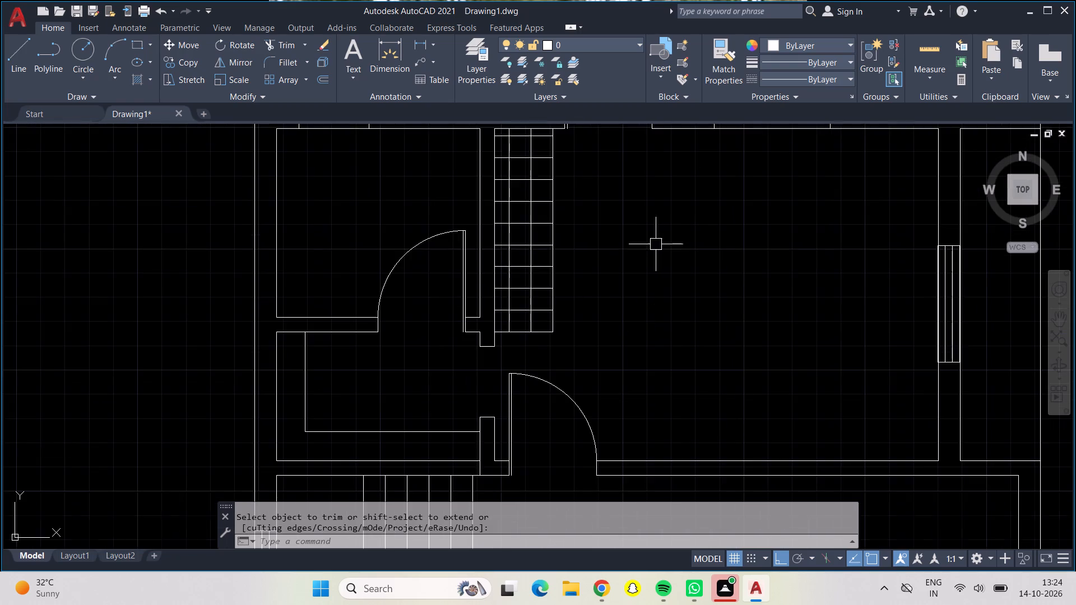
scroll(663, 263, down, 1)
middle_drag(670, 266, 644, 179)
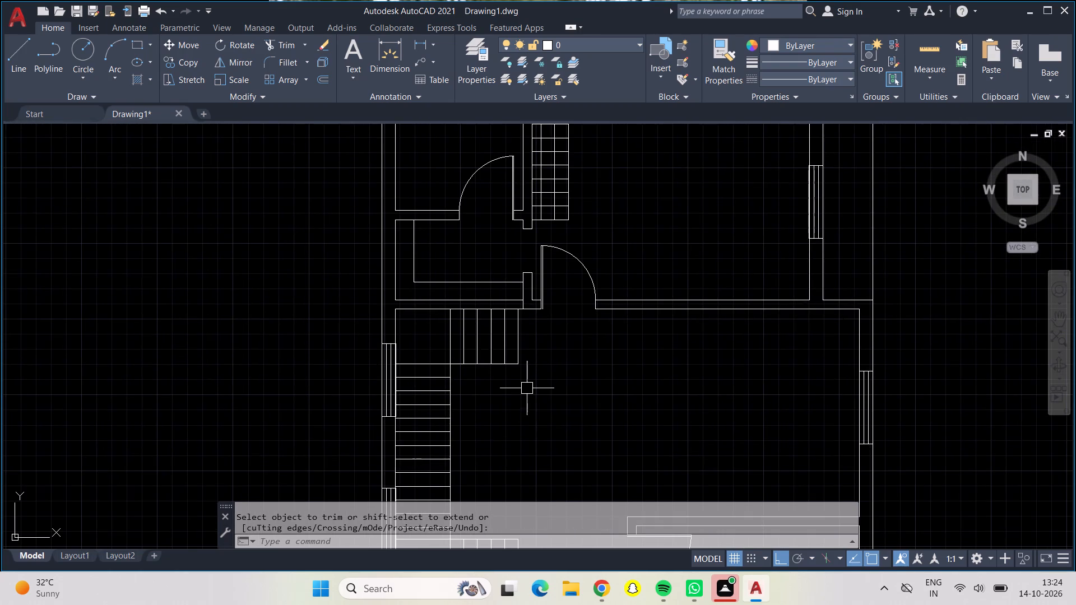
middle_drag(534, 392, 567, 276)
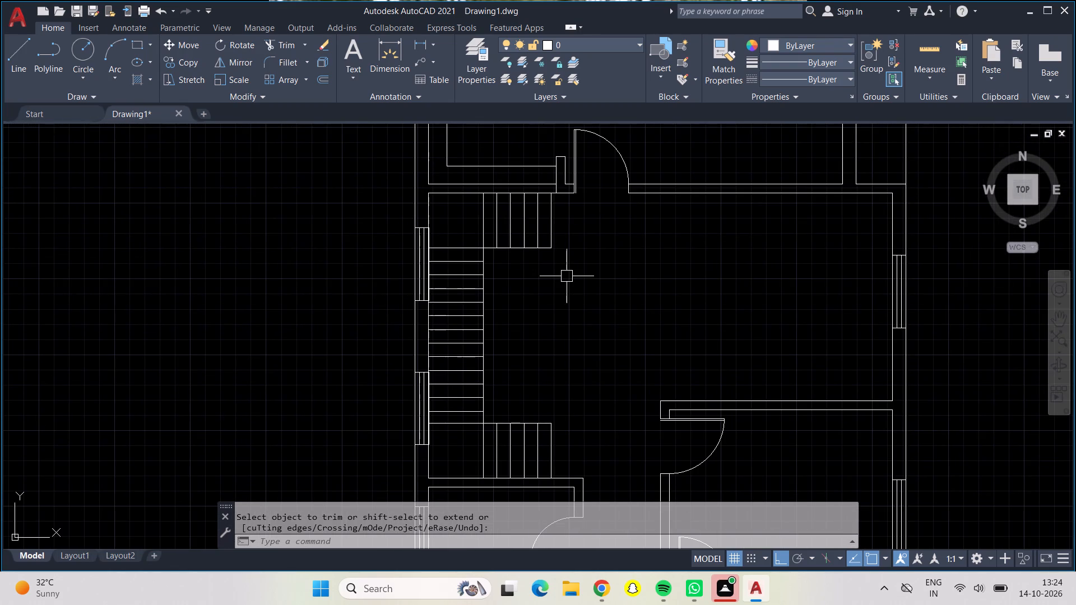
middle_drag(572, 380, 575, 360)
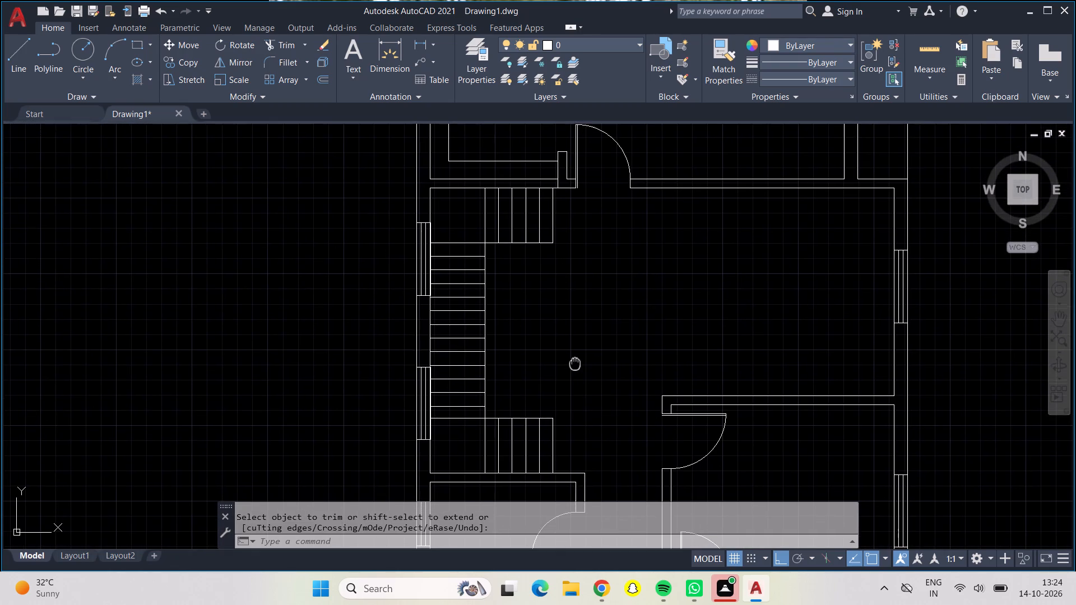
middle_drag(575, 360, 578, 293)
middle_drag(622, 372, 614, 288)
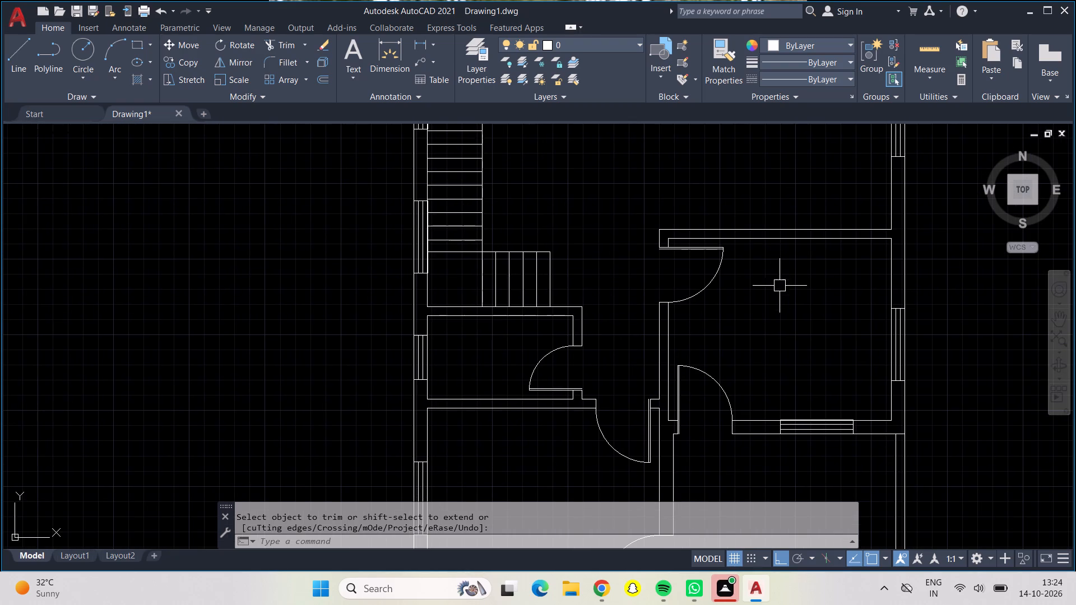
scroll(776, 295, down, 1)
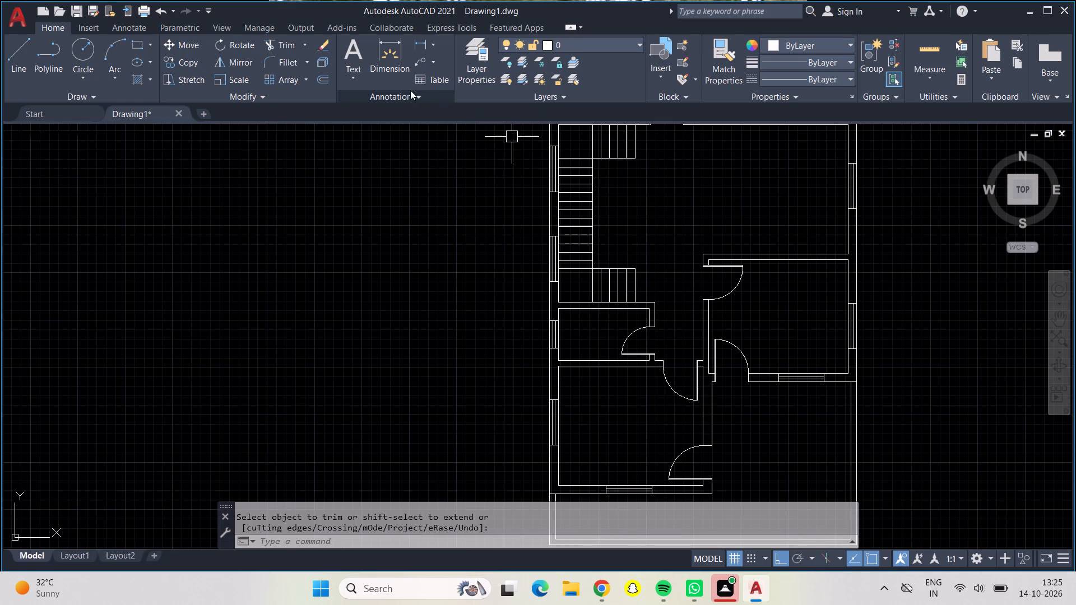
Dimension the house's overall width between the outer northwest and northeast corners, placing the dimension line north of the plan.
middle_drag(669, 139, 626, 448)
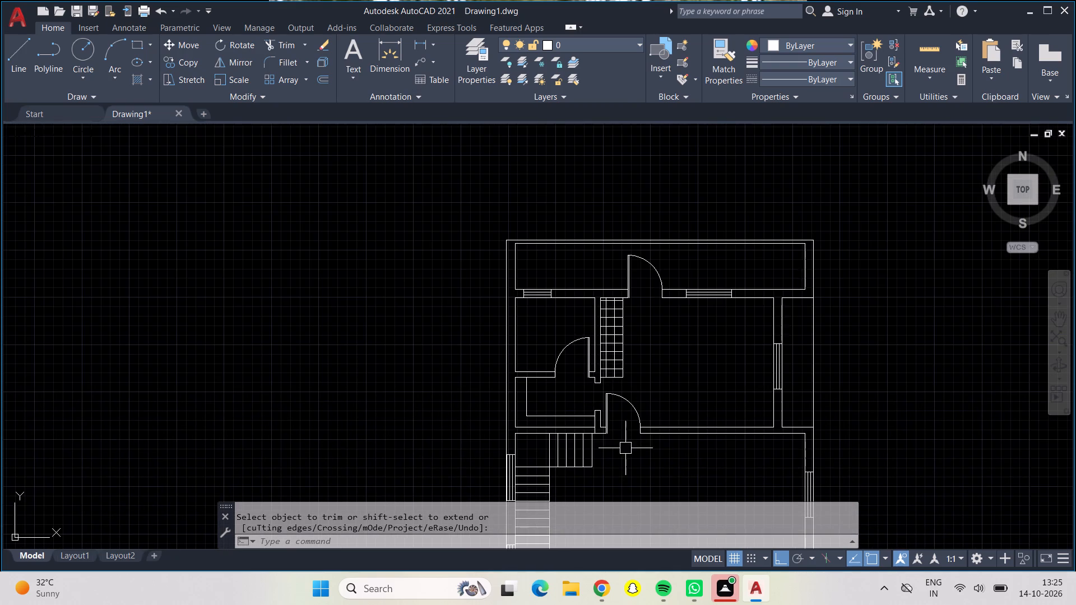
click(385, 50)
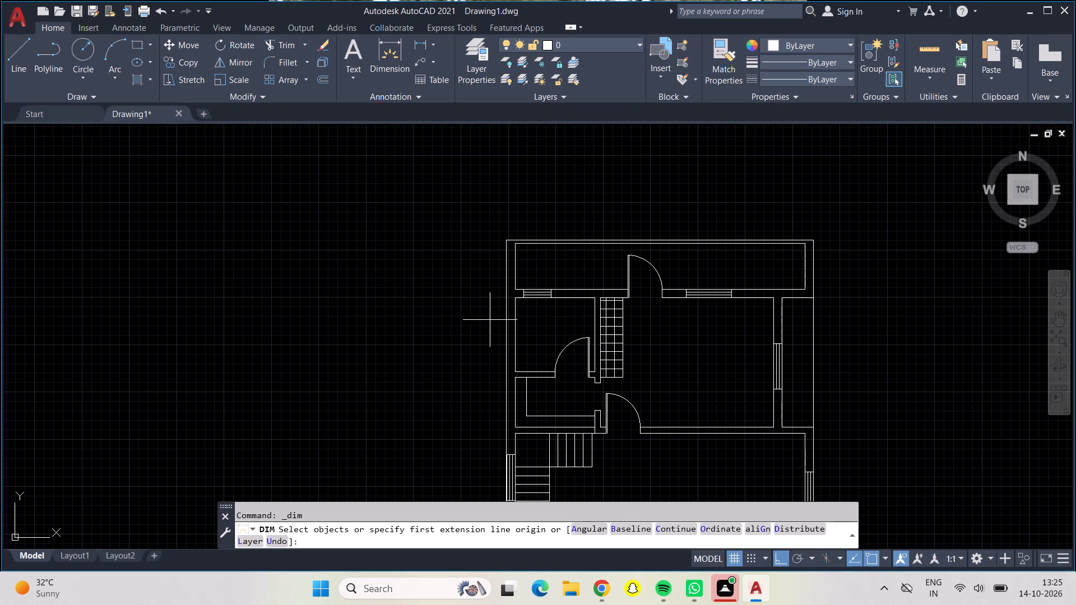
scroll(499, 236, up, 4)
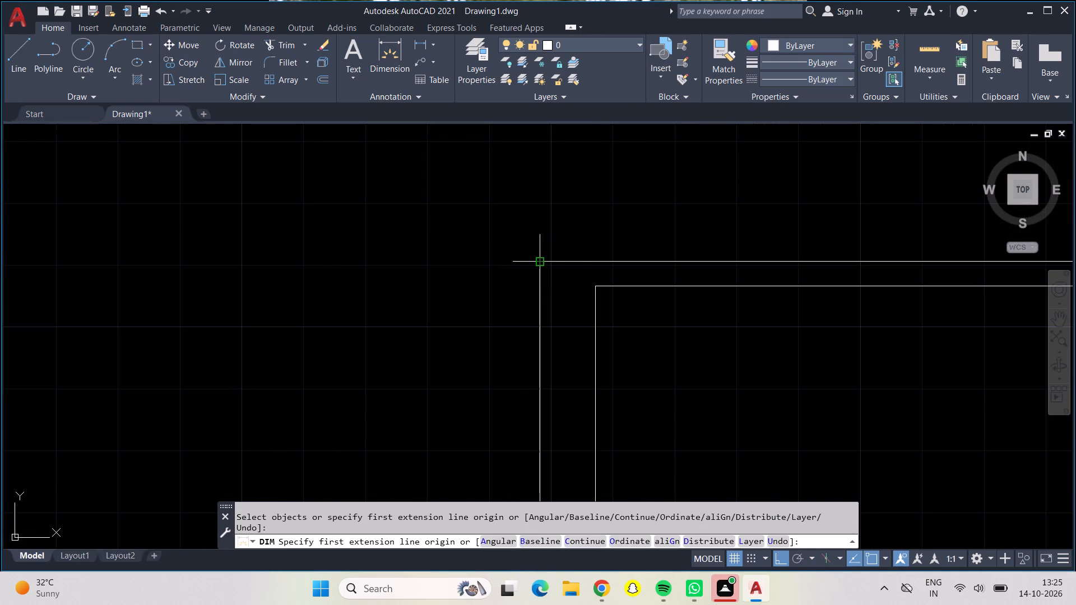
click(540, 262)
middle_drag(818, 229, 392, 255)
scroll(395, 254, down, 2)
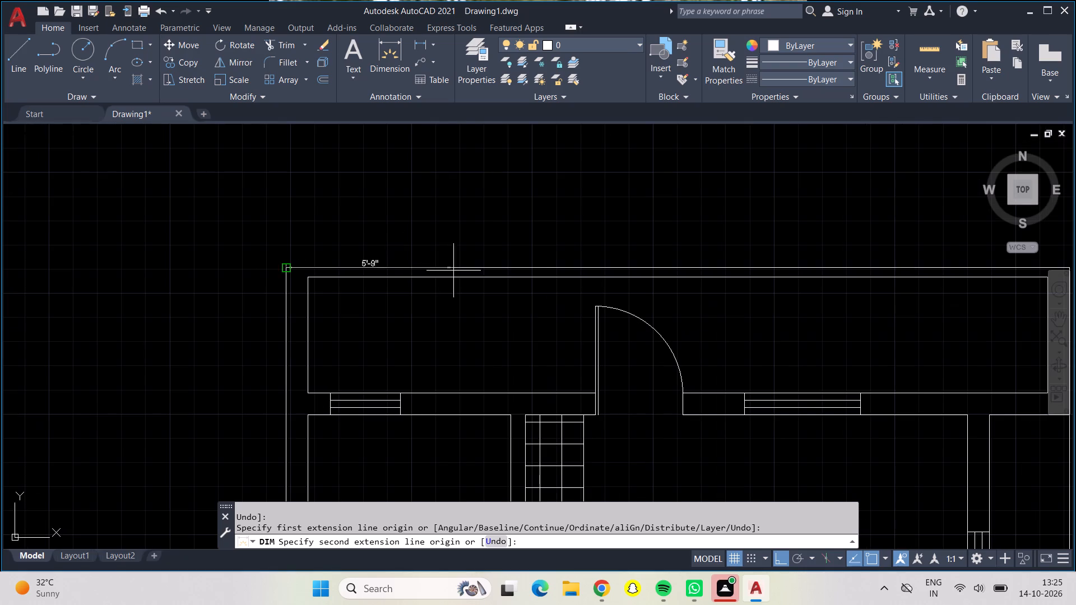
middle_drag(953, 246, 646, 288)
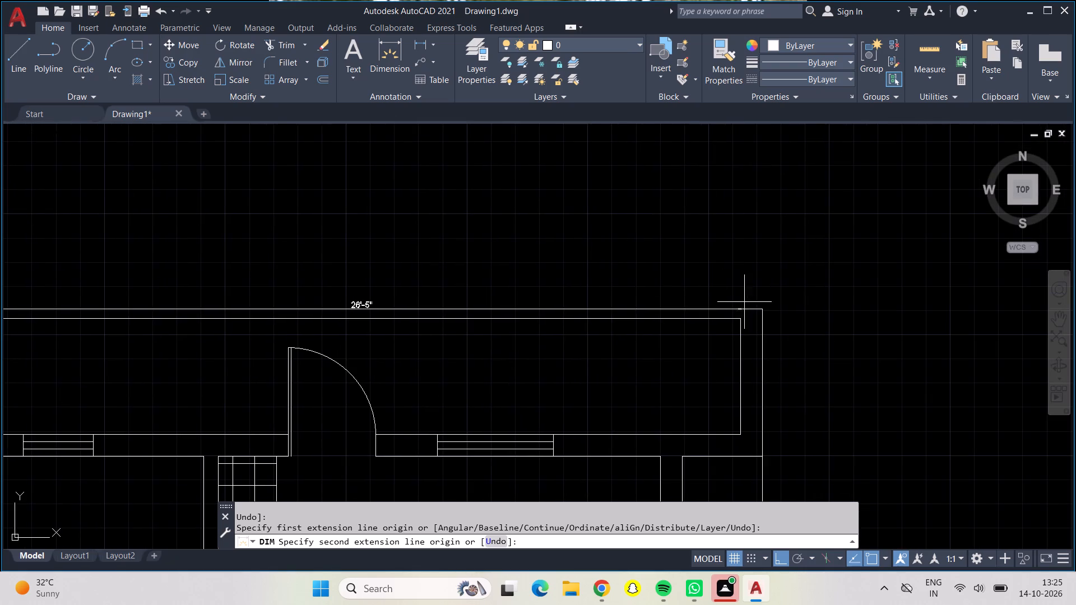
click(762, 312)
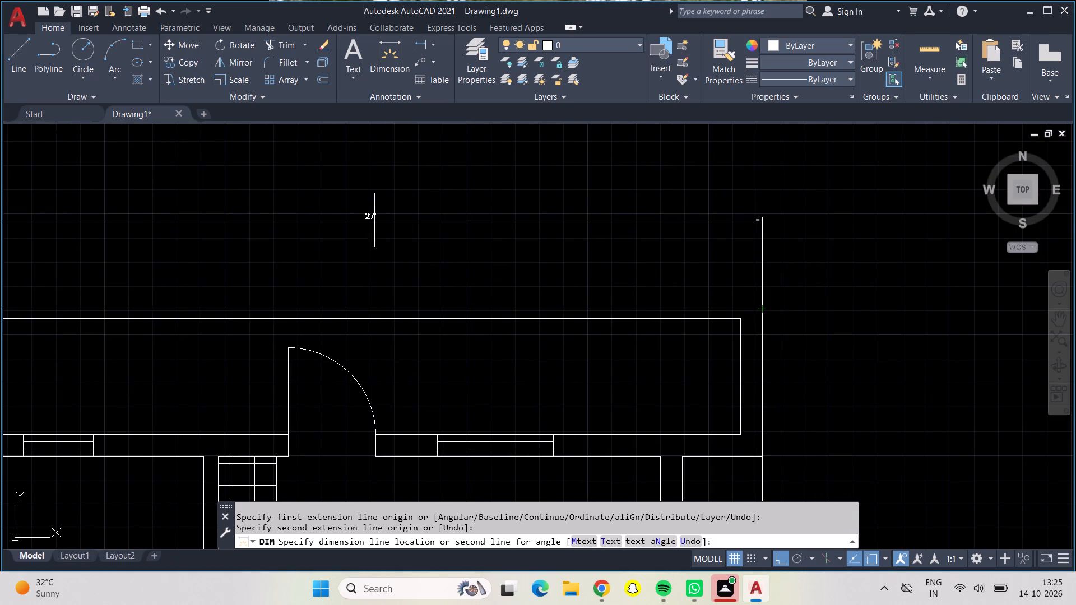
click(327, 219)
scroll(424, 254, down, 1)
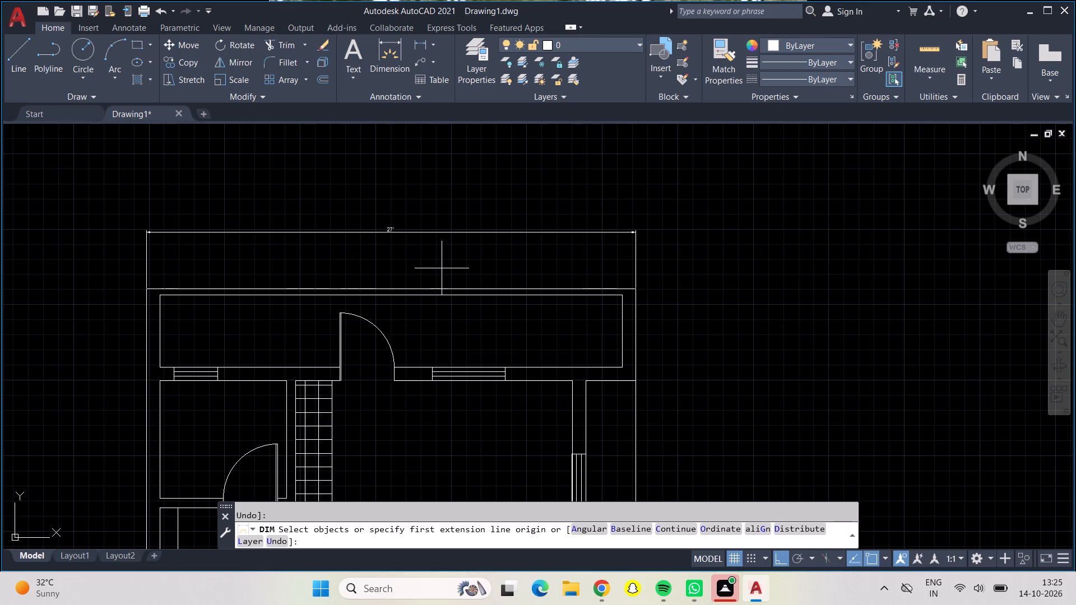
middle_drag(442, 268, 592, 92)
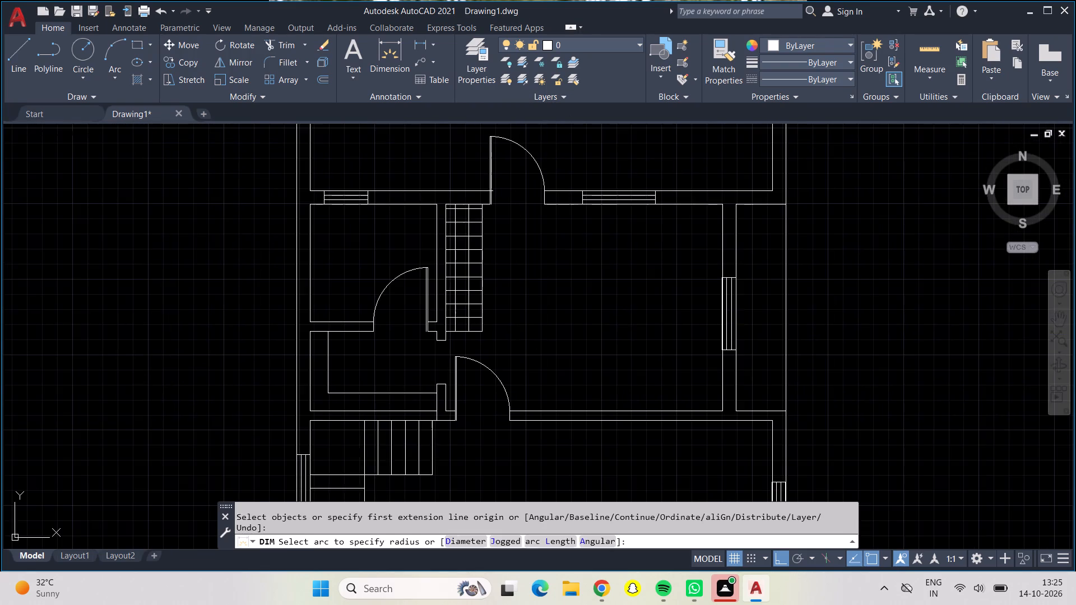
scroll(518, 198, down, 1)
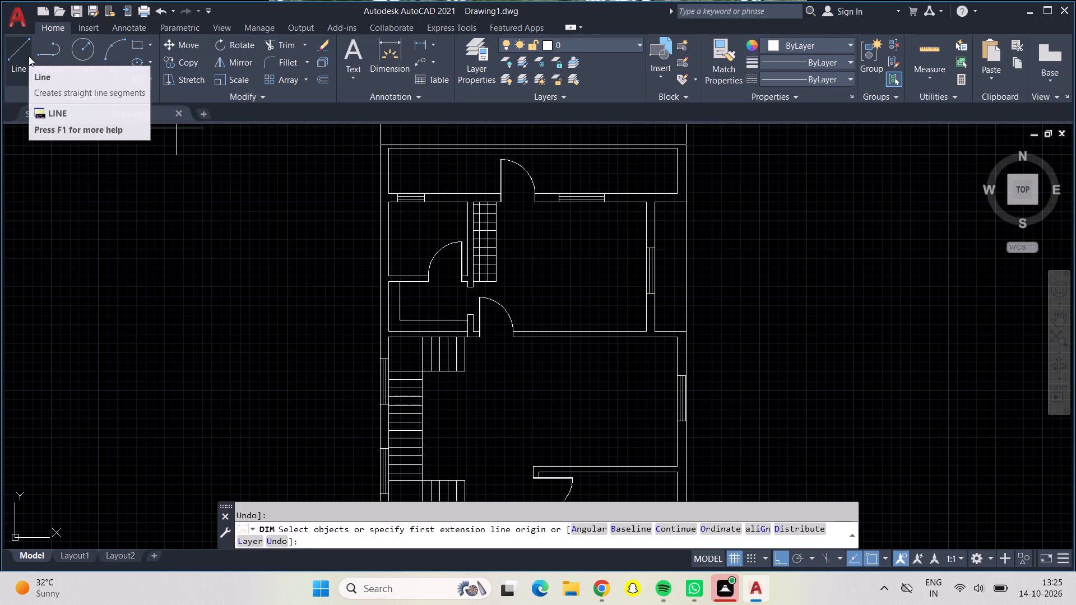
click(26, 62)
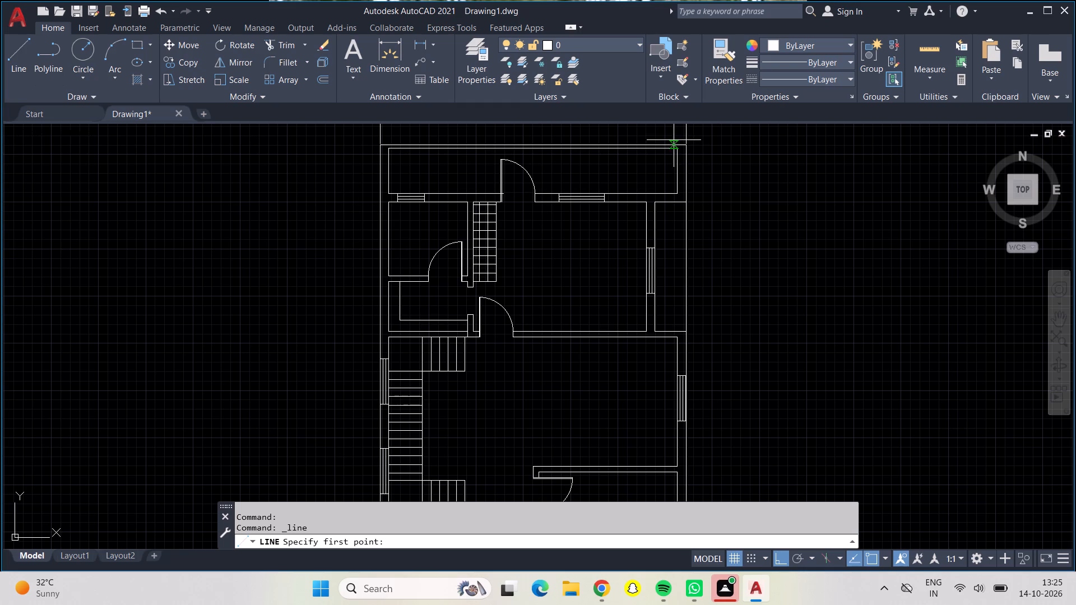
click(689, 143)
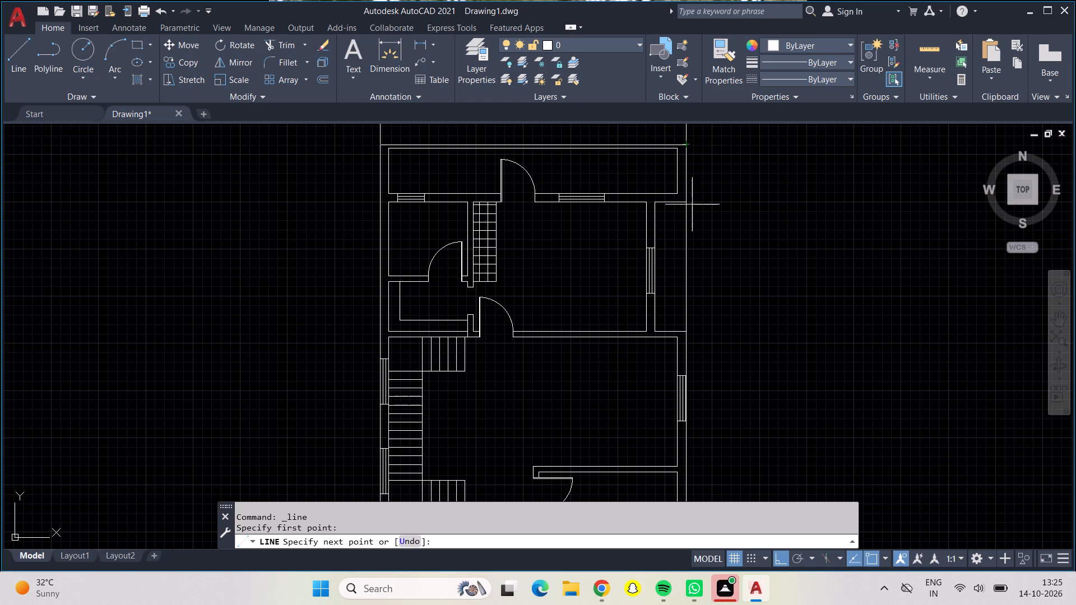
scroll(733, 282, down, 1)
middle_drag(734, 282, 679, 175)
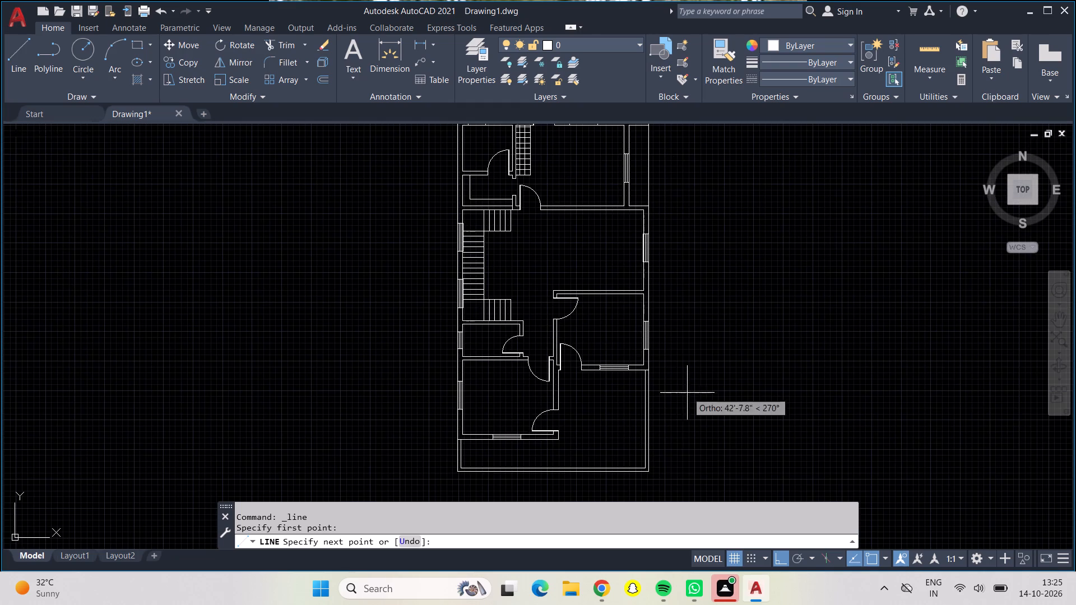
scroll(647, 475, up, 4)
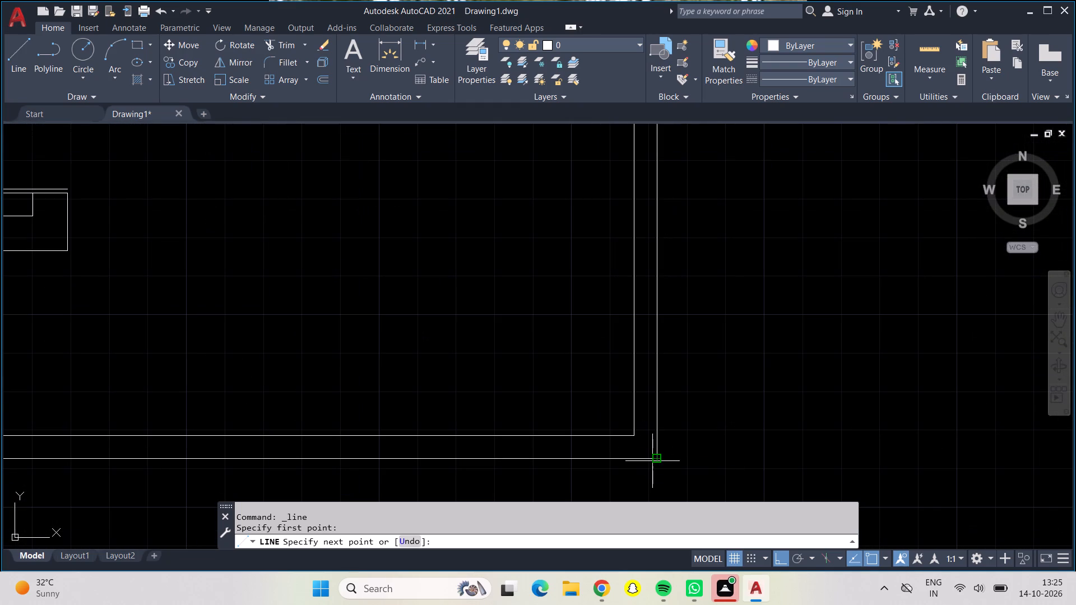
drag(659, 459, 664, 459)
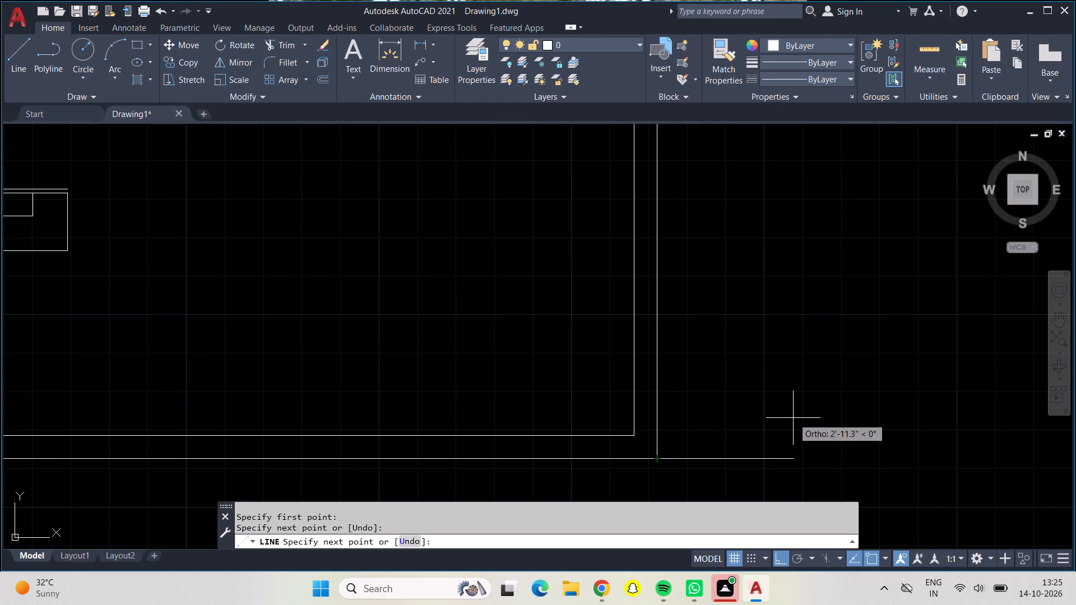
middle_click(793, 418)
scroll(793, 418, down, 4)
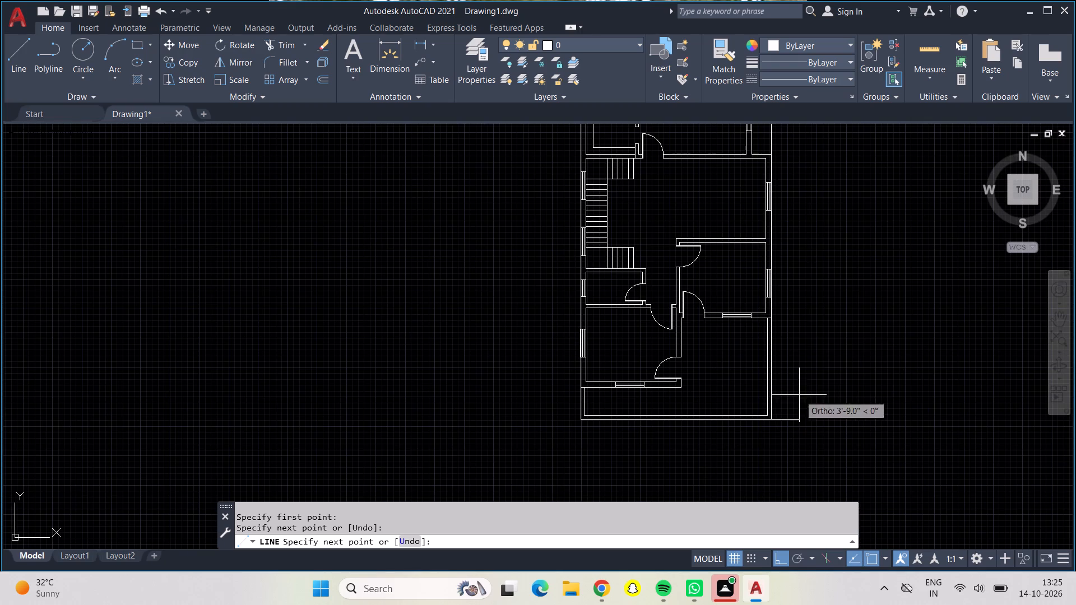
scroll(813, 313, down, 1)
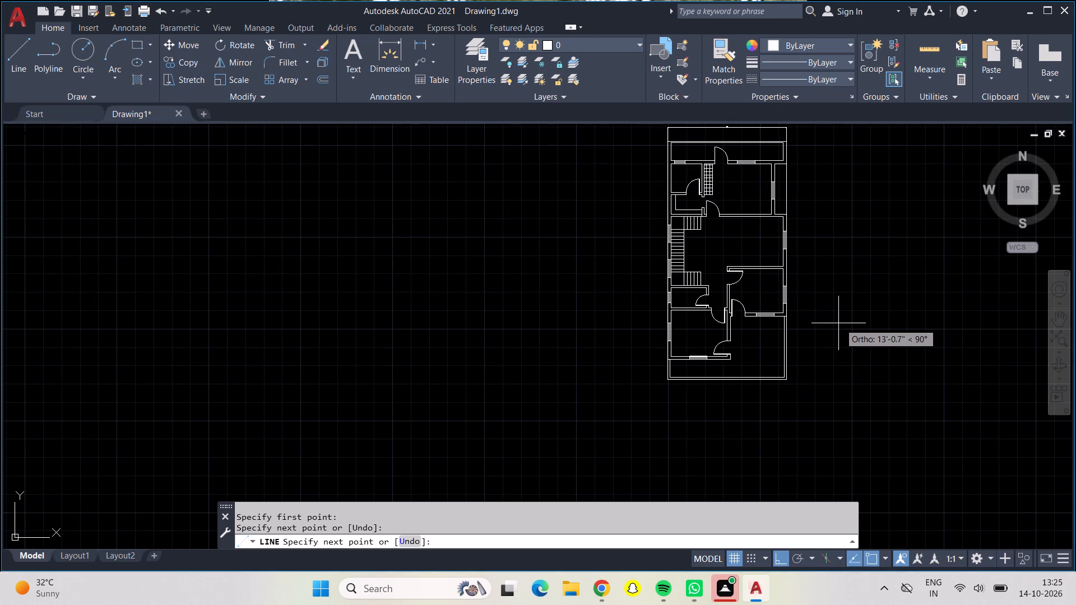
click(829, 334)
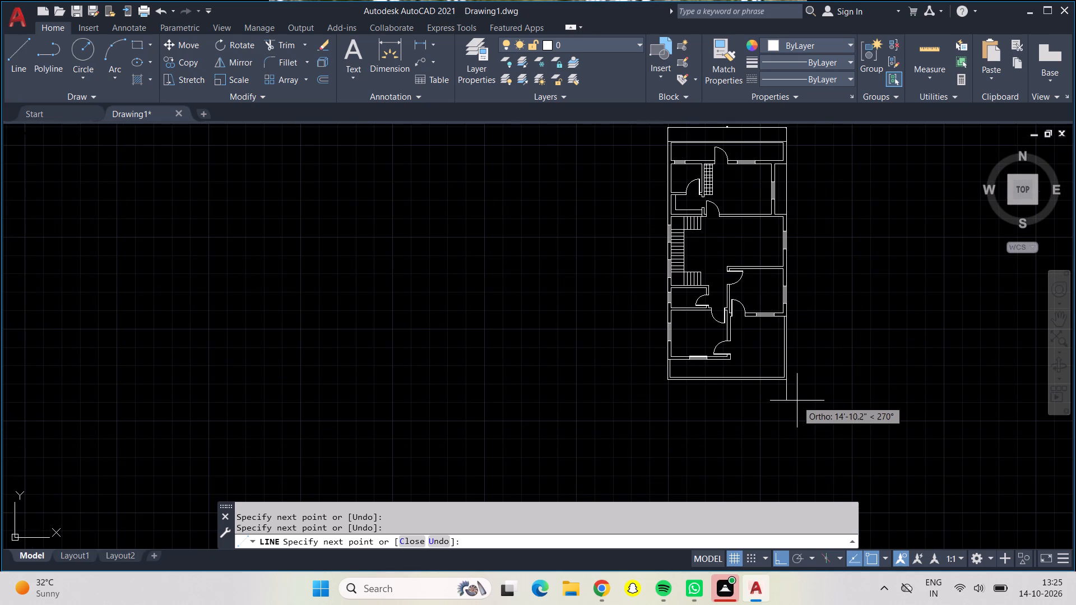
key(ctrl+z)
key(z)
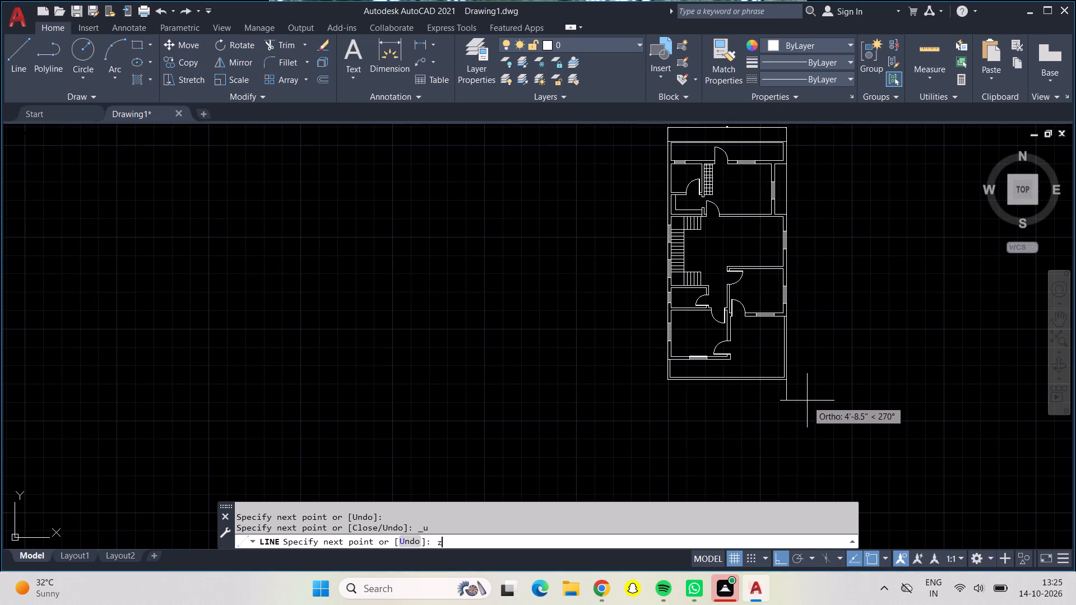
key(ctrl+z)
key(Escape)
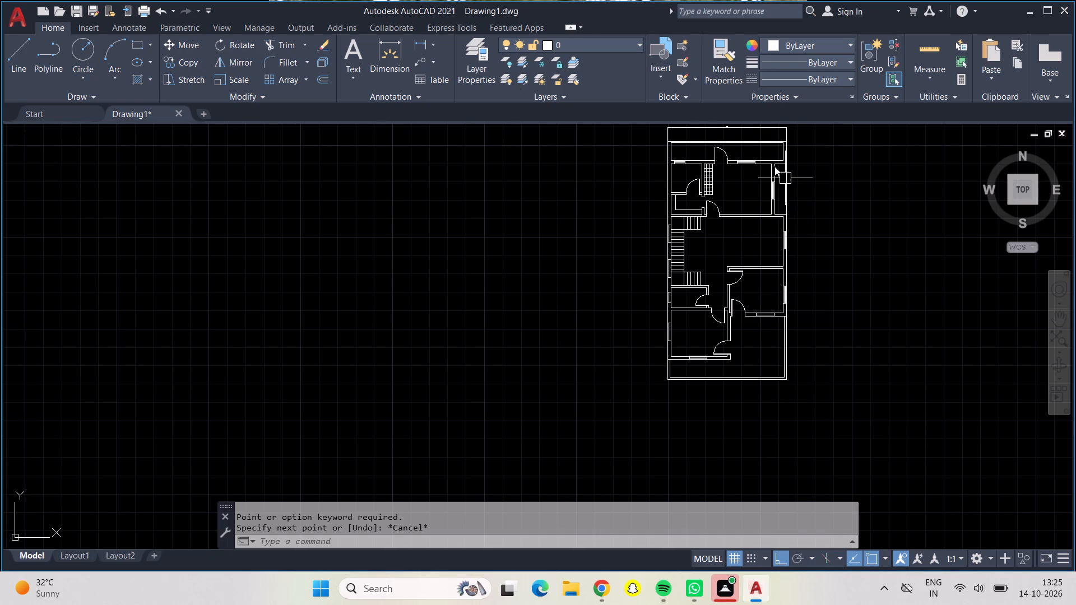
Dimension the house's overall length between the outer northeast and southeast corners, placing the dimension line east of the plan.
click(391, 50)
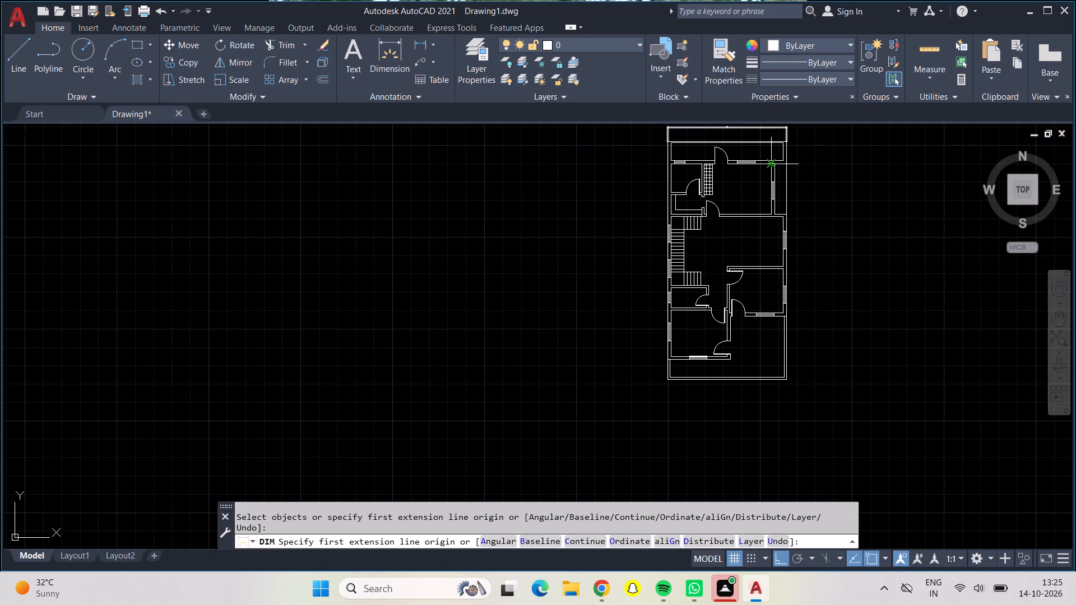
scroll(794, 144, down, 1)
scroll(792, 143, up, 7)
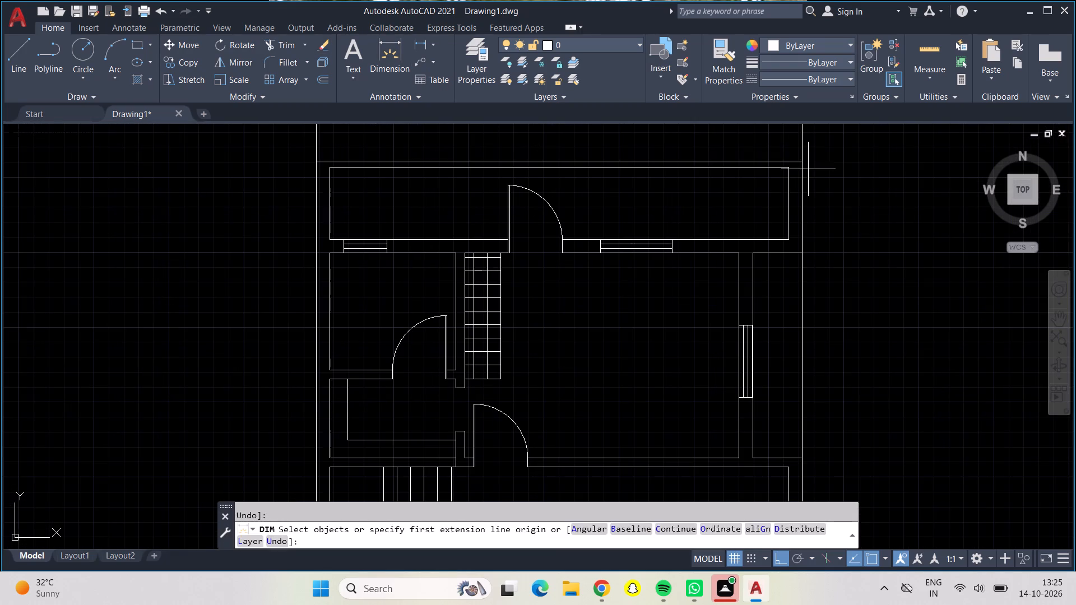
click(805, 161)
scroll(879, 277, down, 3)
middle_drag(878, 285, 725, 160)
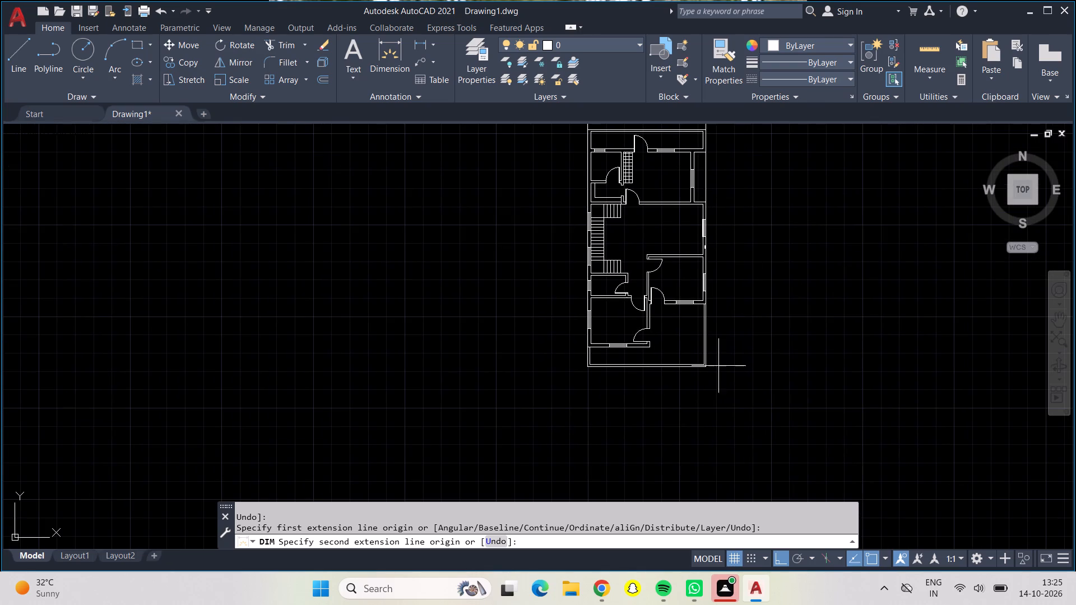
scroll(707, 365, up, 5)
click(697, 388)
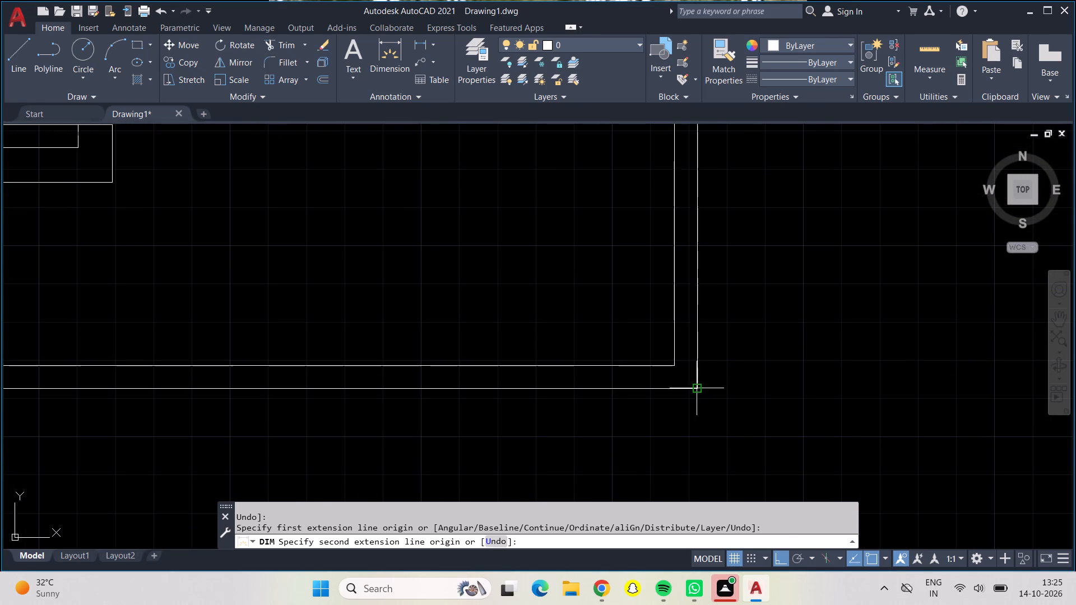
middle_drag(798, 361, 791, 392)
scroll(789, 392, down, 1)
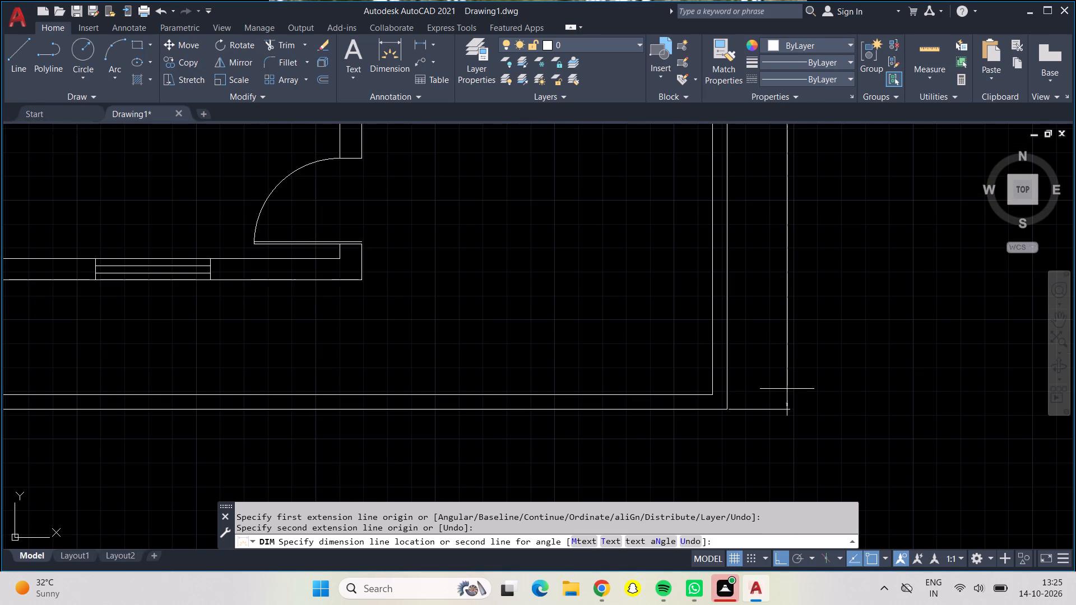
middle_drag(787, 381, 790, 445)
scroll(790, 438, up, 1)
scroll(790, 438, down, 2)
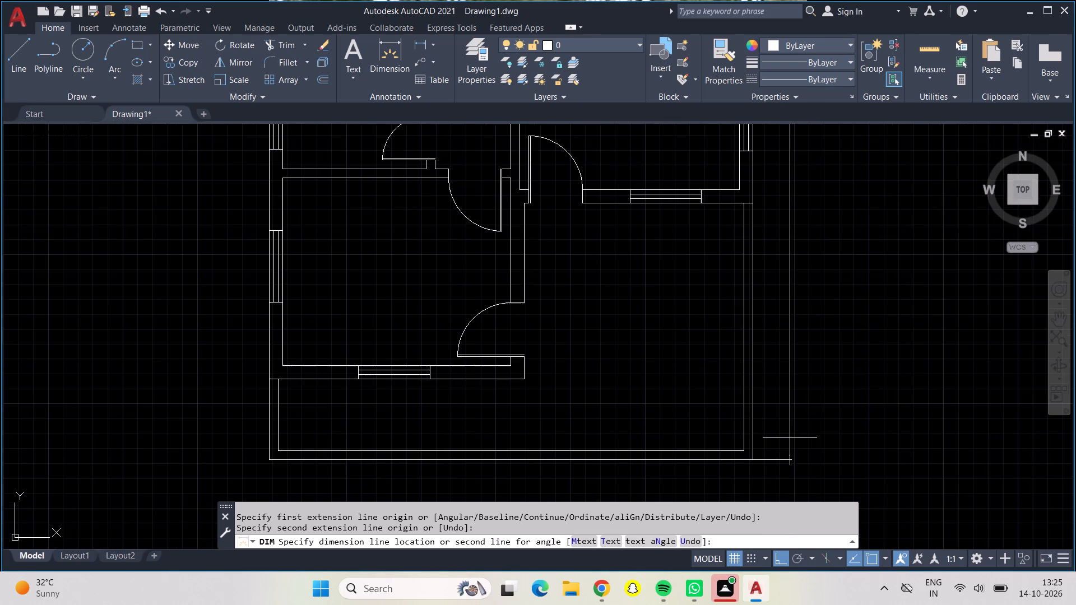
scroll(790, 427, down, 1)
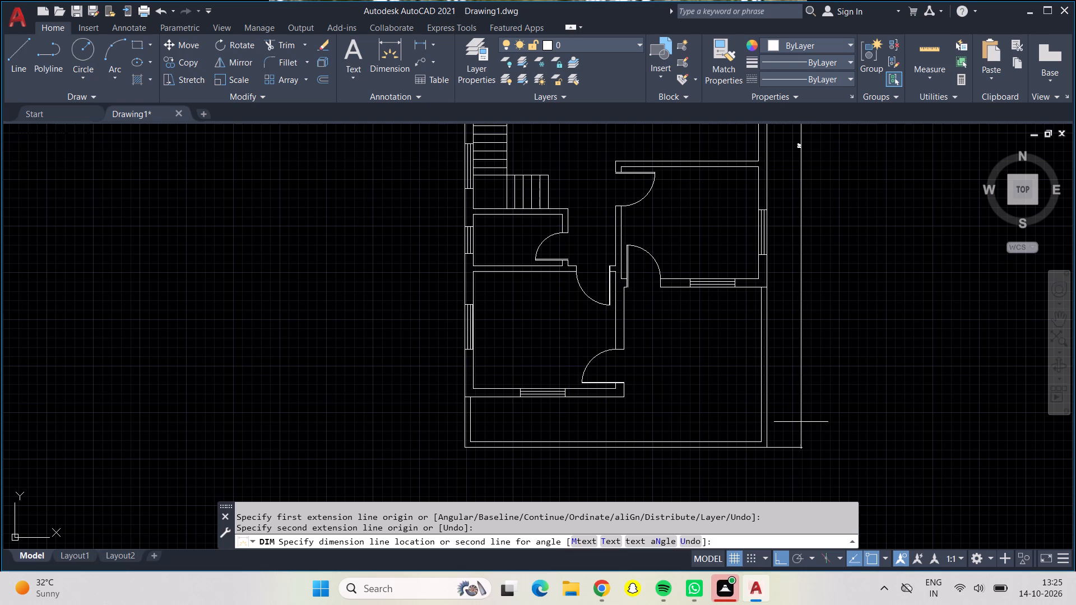
click(800, 422)
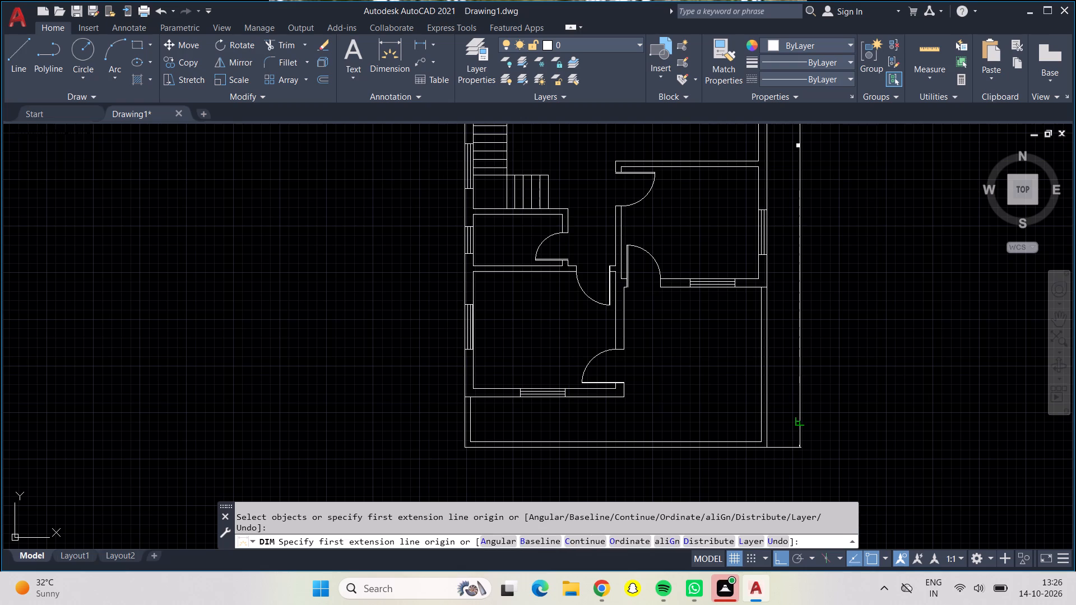
key(Escape)
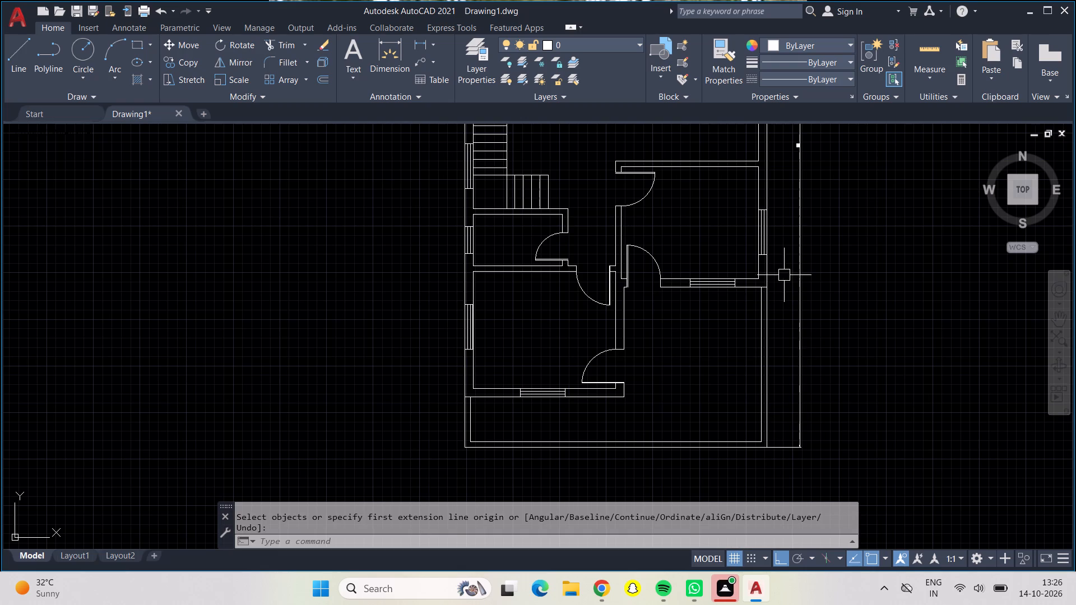
Open the text of the overall length dimension east of the plan for editing and clear it.
middle_drag(786, 276, 815, 529)
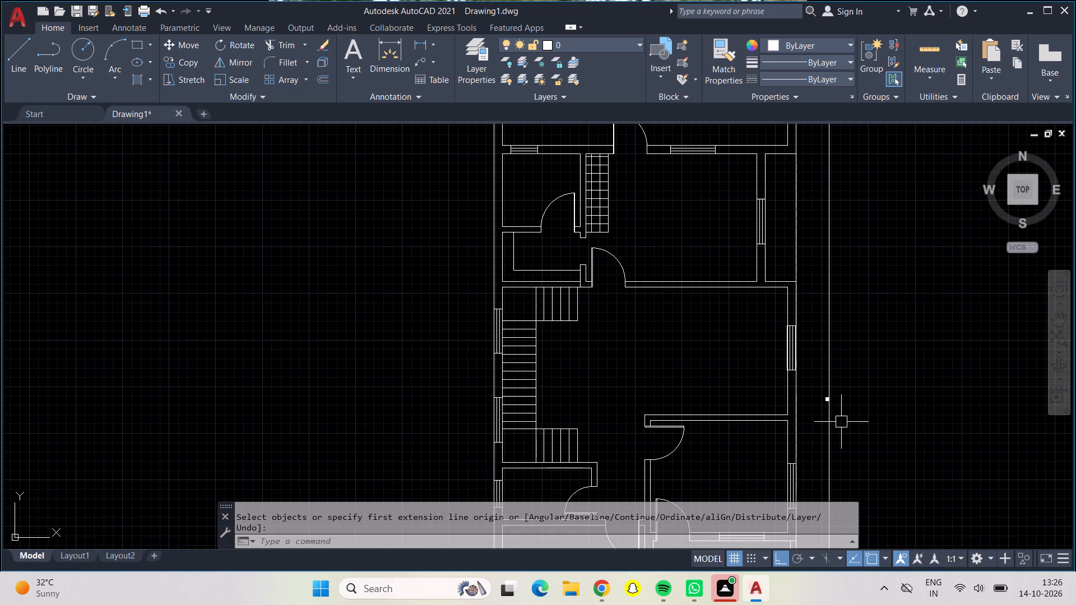
scroll(825, 401, up, 7)
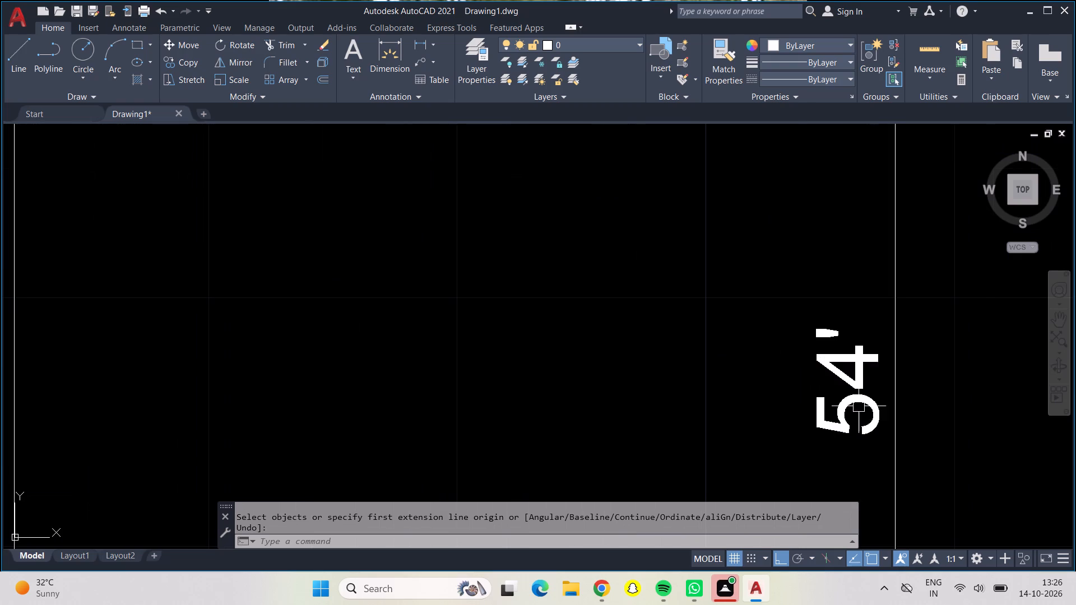
double_click(854, 379)
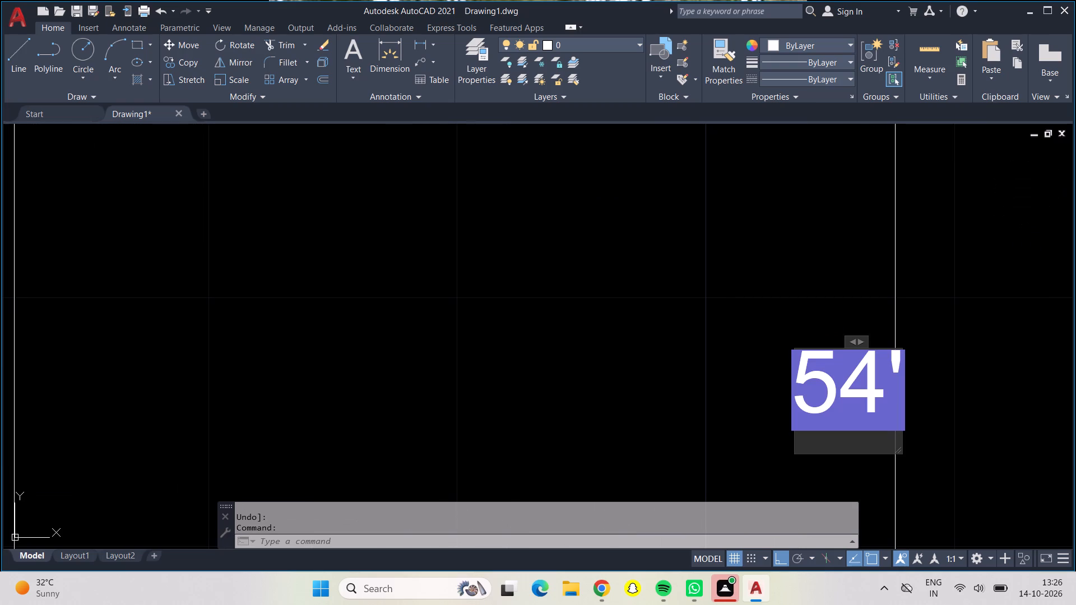
key(Delete)
key(Return)
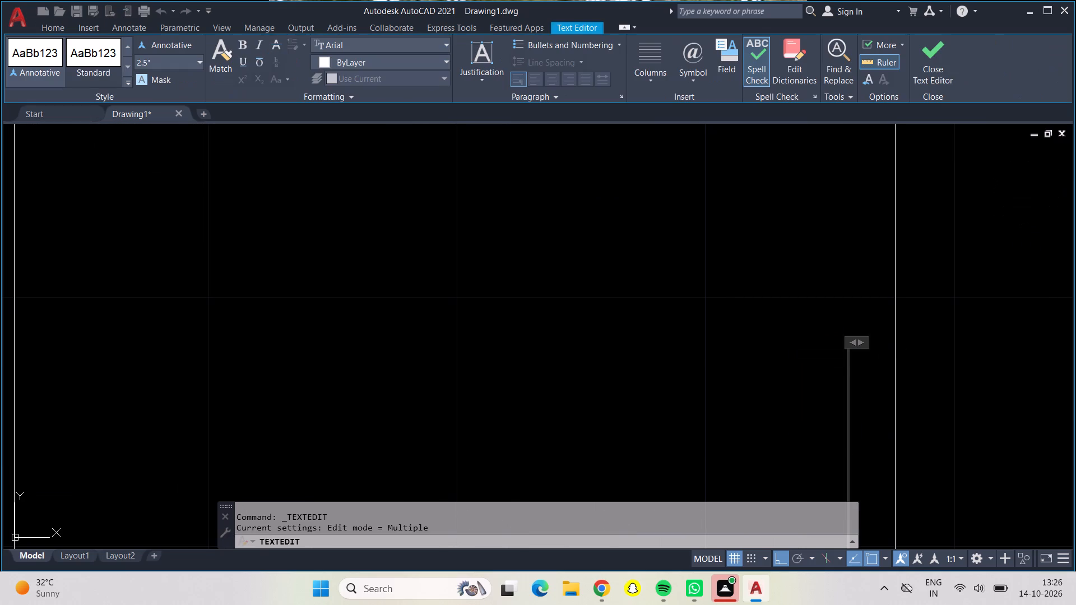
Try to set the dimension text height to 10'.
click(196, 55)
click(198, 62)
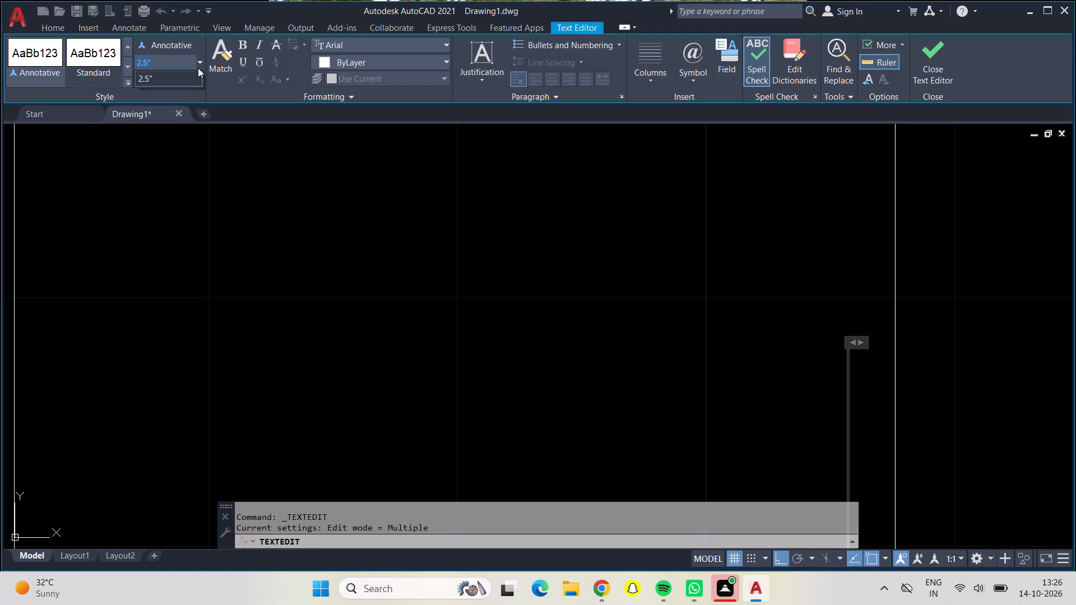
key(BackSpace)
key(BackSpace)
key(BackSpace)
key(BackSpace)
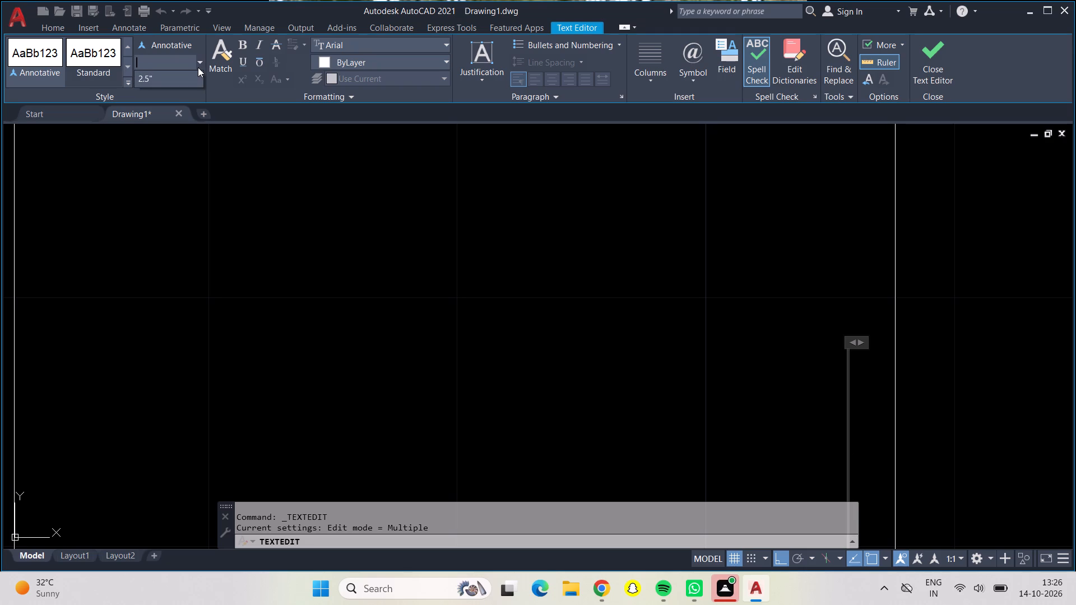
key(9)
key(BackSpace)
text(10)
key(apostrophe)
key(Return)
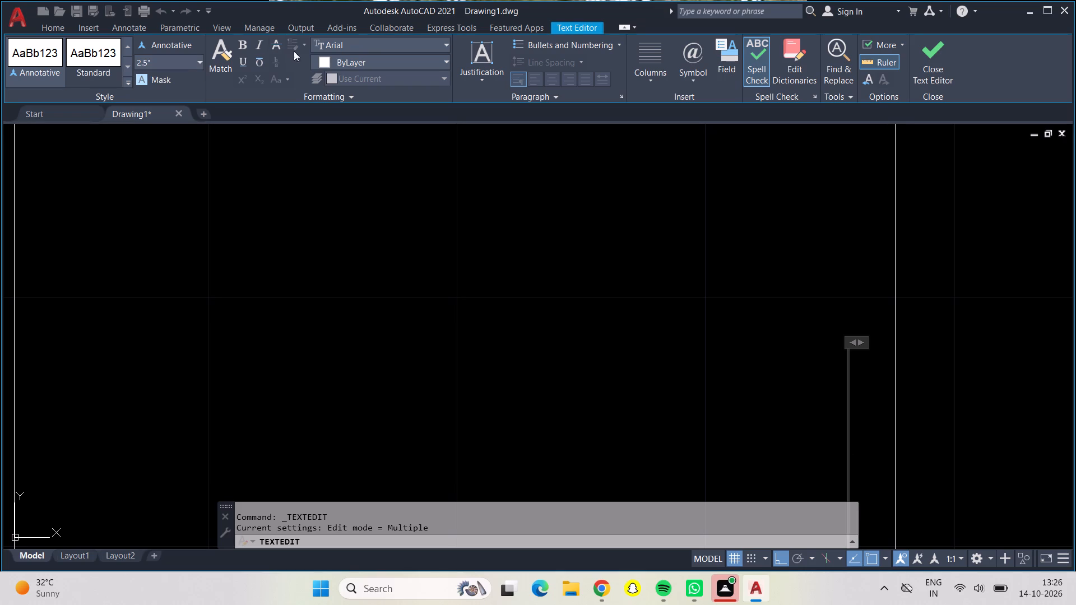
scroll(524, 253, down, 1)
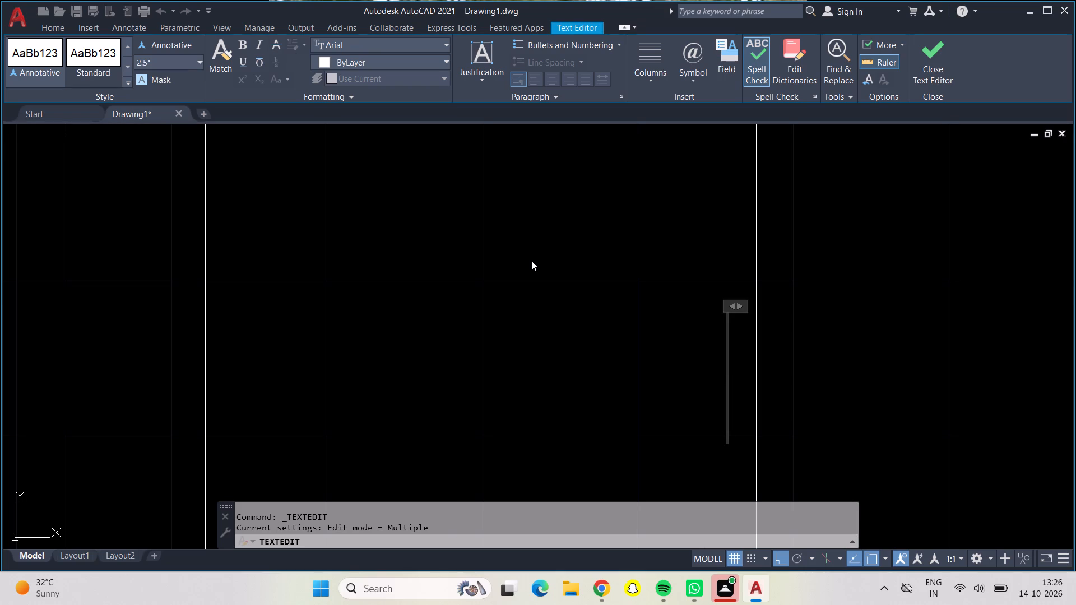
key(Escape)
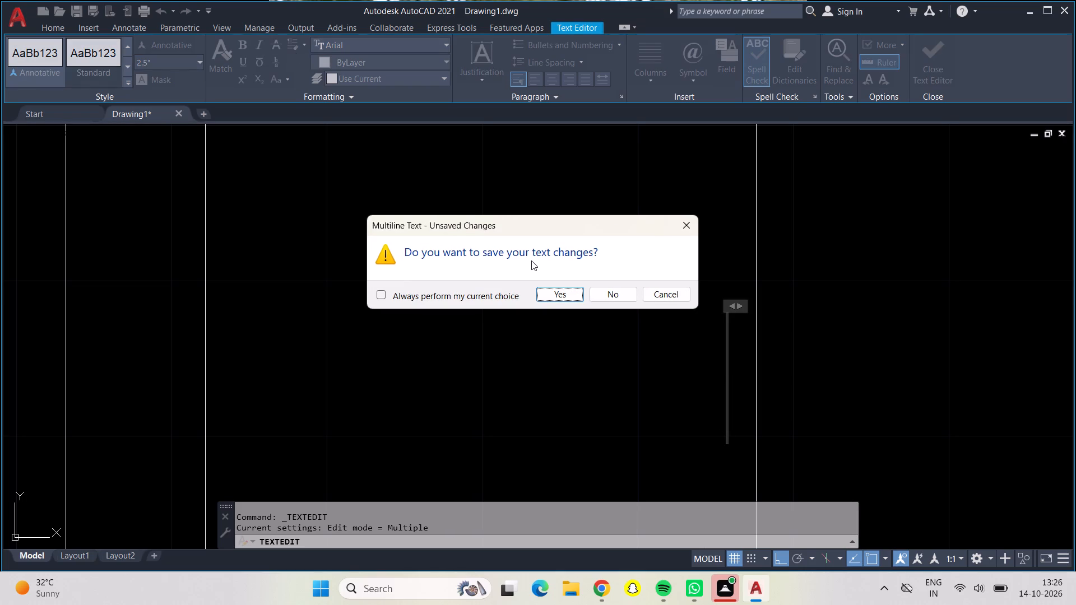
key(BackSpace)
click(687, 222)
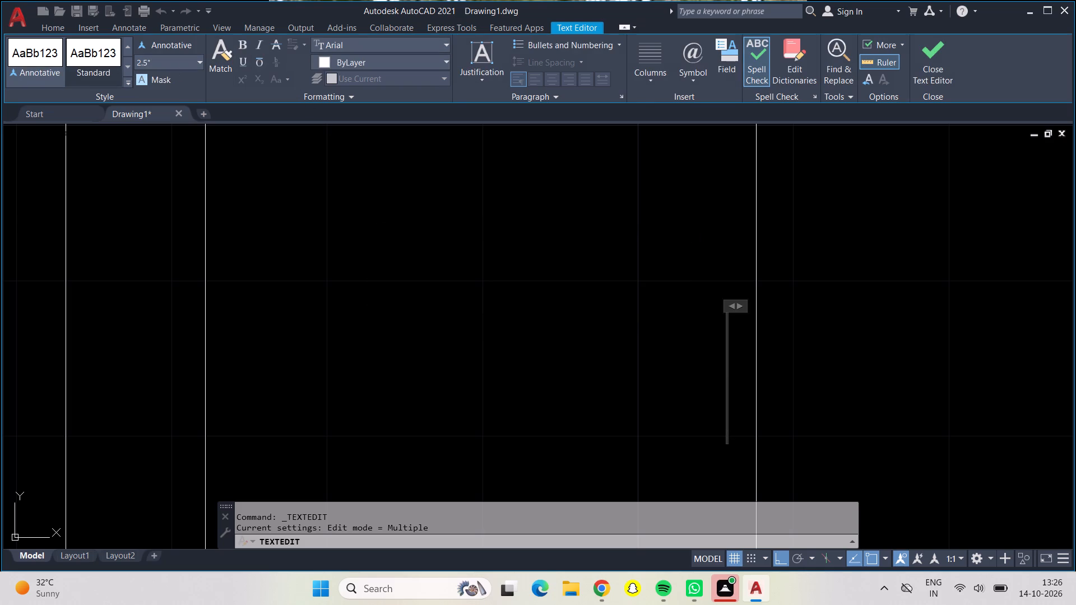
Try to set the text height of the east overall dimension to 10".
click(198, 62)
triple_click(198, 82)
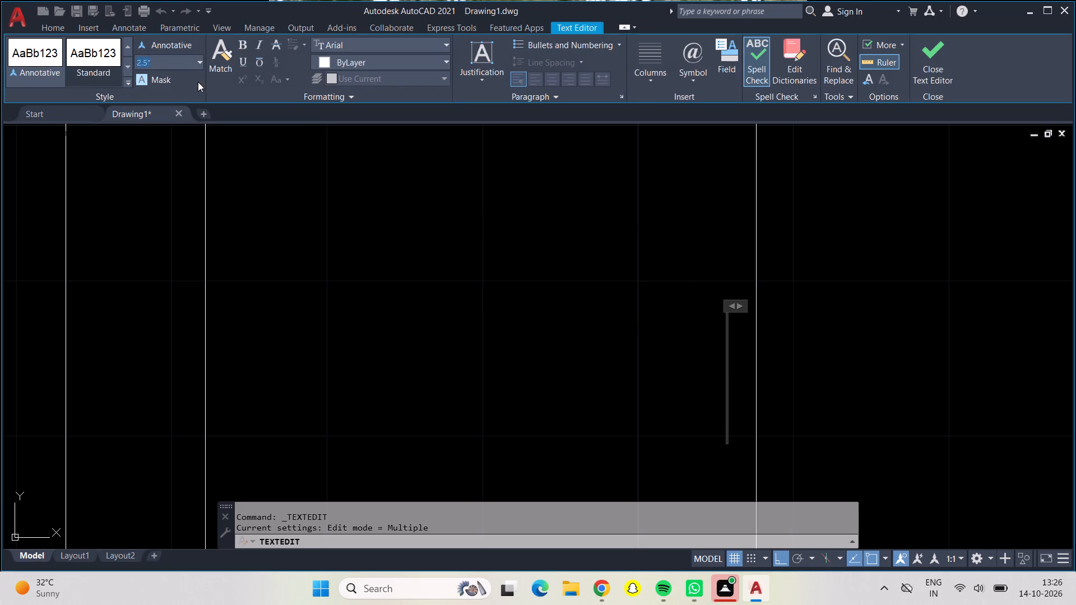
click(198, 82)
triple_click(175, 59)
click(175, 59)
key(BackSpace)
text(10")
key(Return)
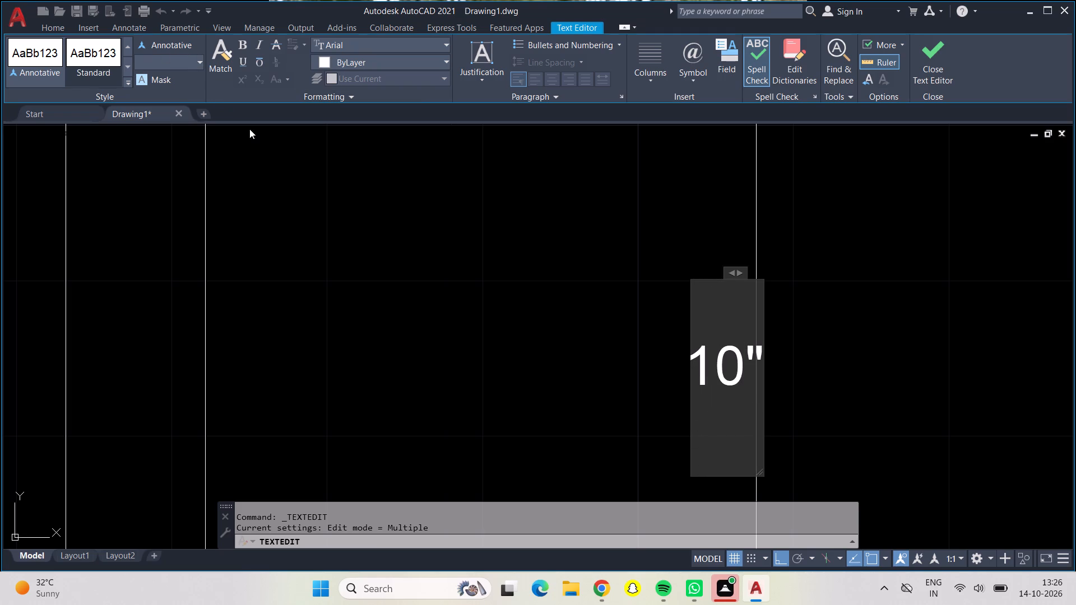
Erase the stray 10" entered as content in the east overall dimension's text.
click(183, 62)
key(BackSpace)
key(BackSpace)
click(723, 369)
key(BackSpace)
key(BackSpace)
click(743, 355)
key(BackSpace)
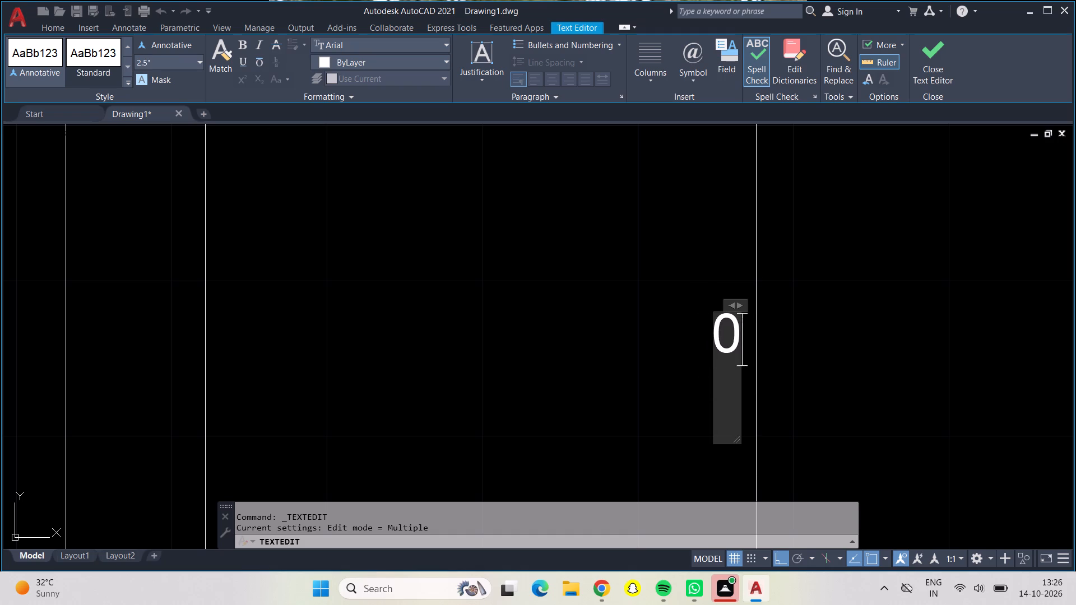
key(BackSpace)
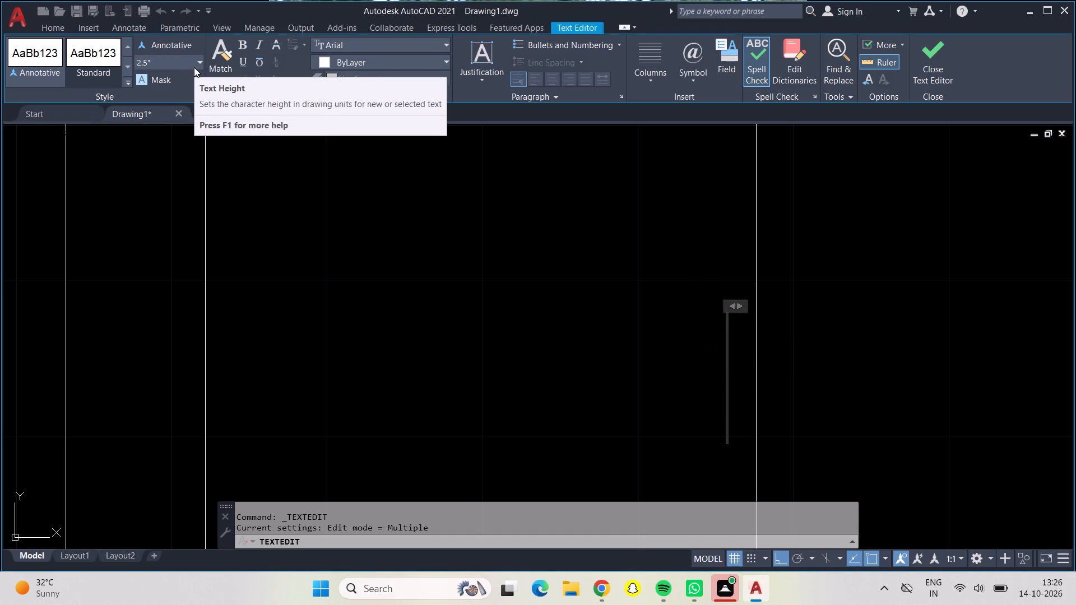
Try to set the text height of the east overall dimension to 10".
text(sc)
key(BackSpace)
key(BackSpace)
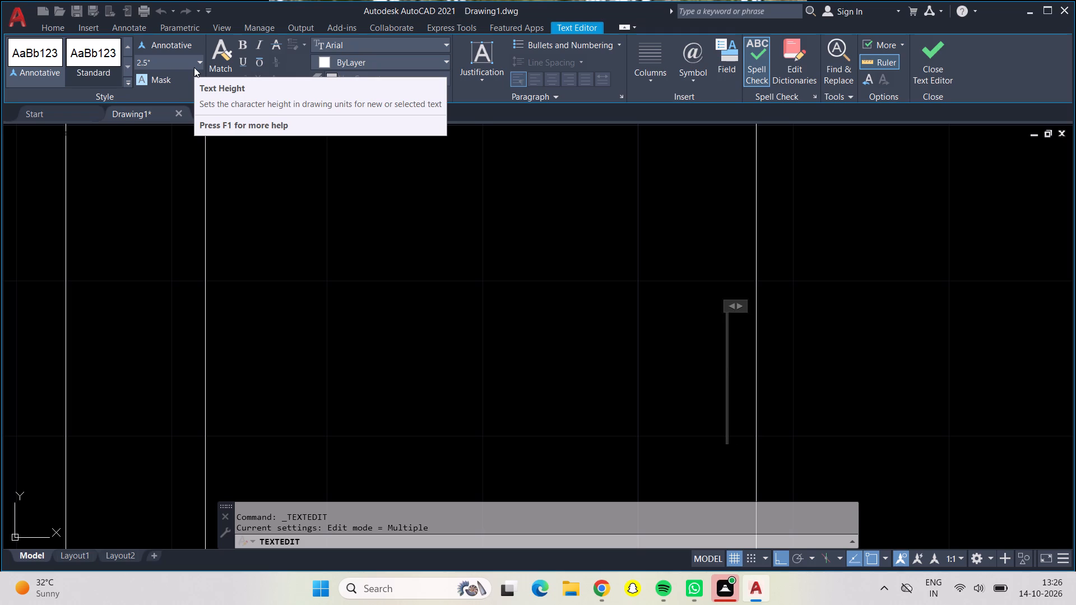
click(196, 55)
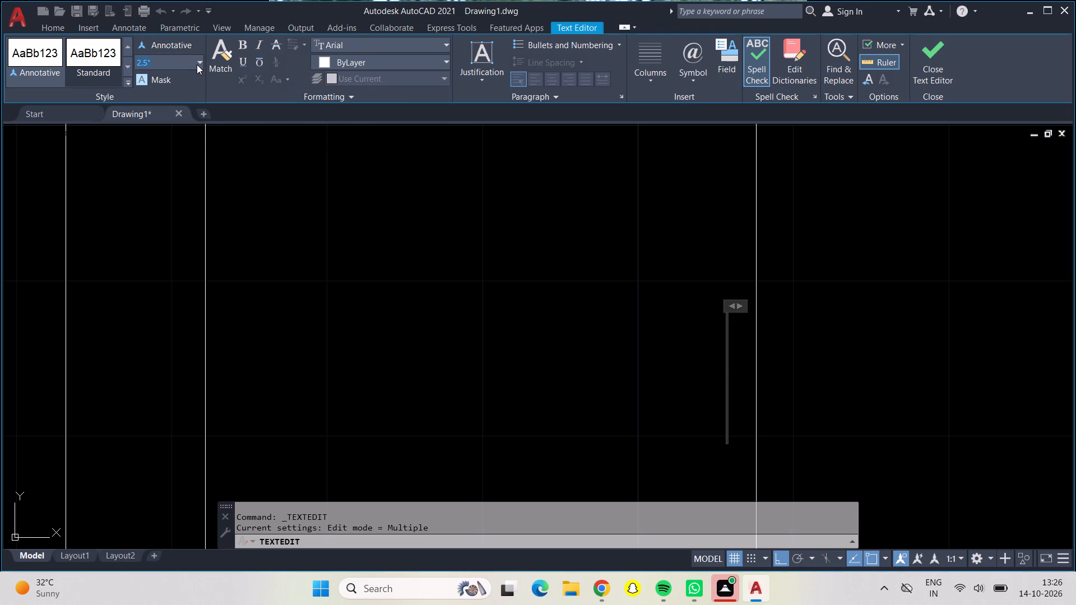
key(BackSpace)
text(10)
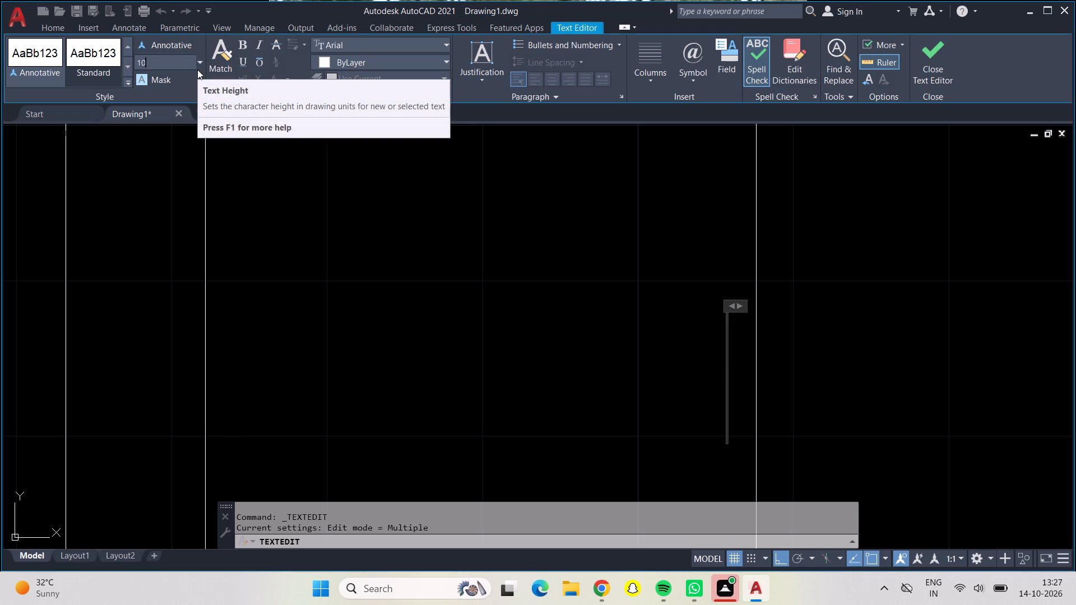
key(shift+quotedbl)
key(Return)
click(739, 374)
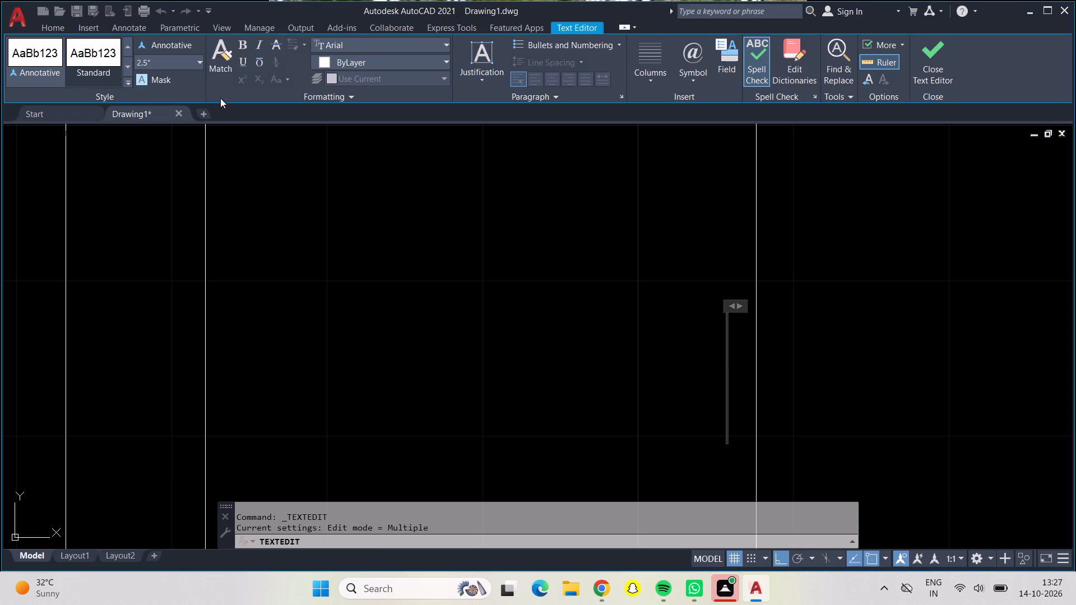
Set the east overall dimension's text height to 10" and enter 54' as its text.
click(203, 61)
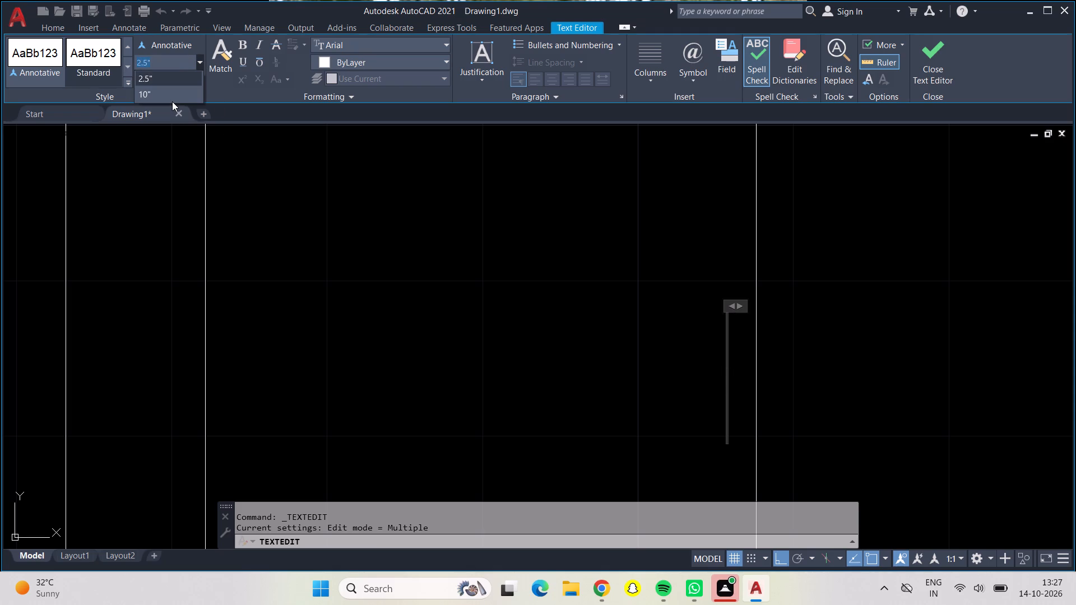
click(170, 97)
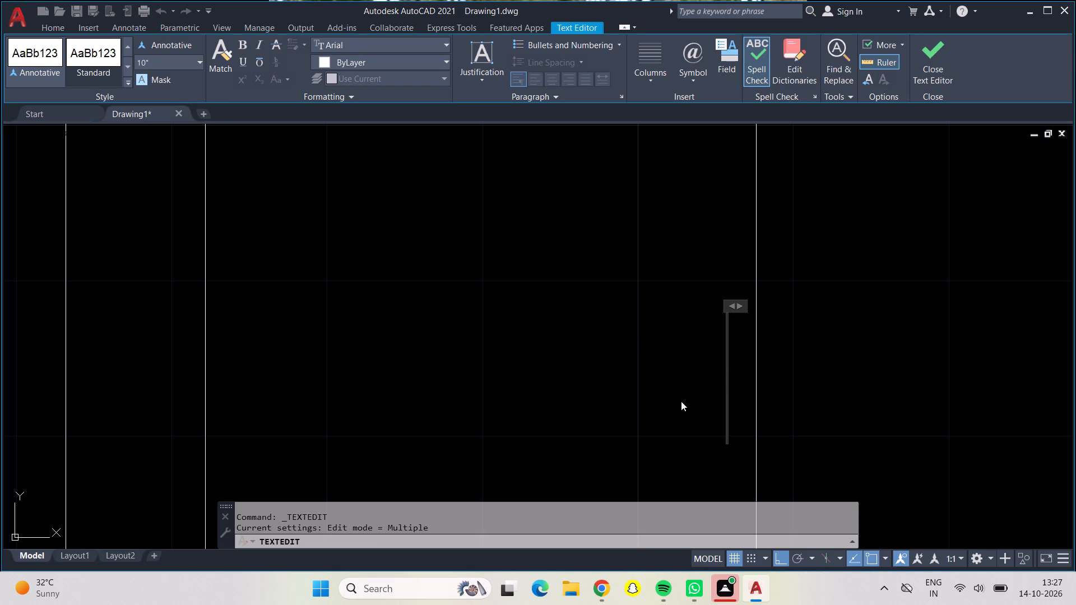
text(5651)
key(BackSpace)
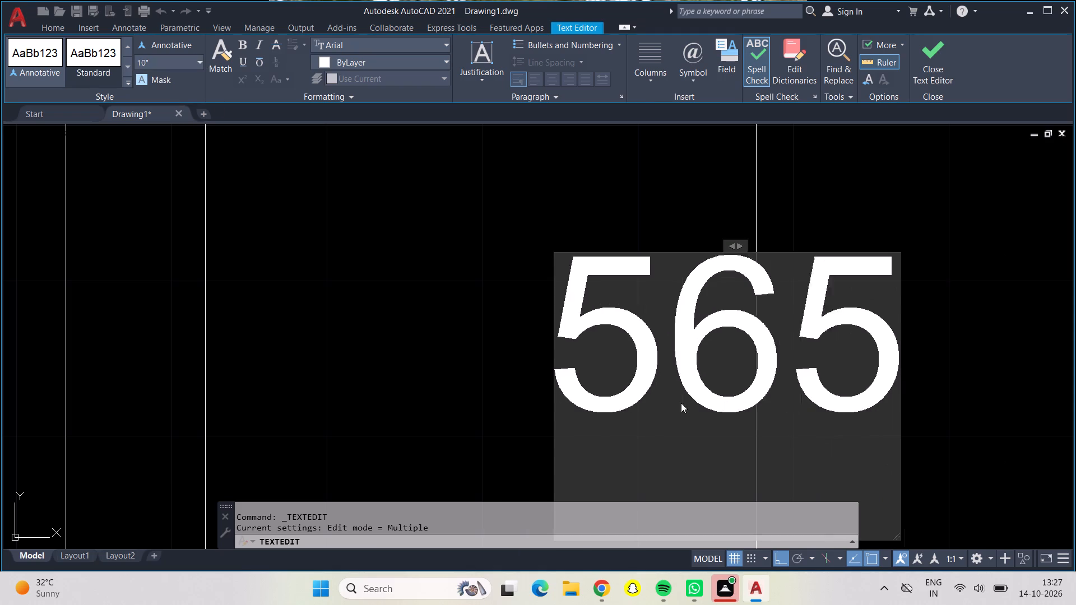
key(BackSpace)
key(BackSpace)
key(BackSpace)
text(54)
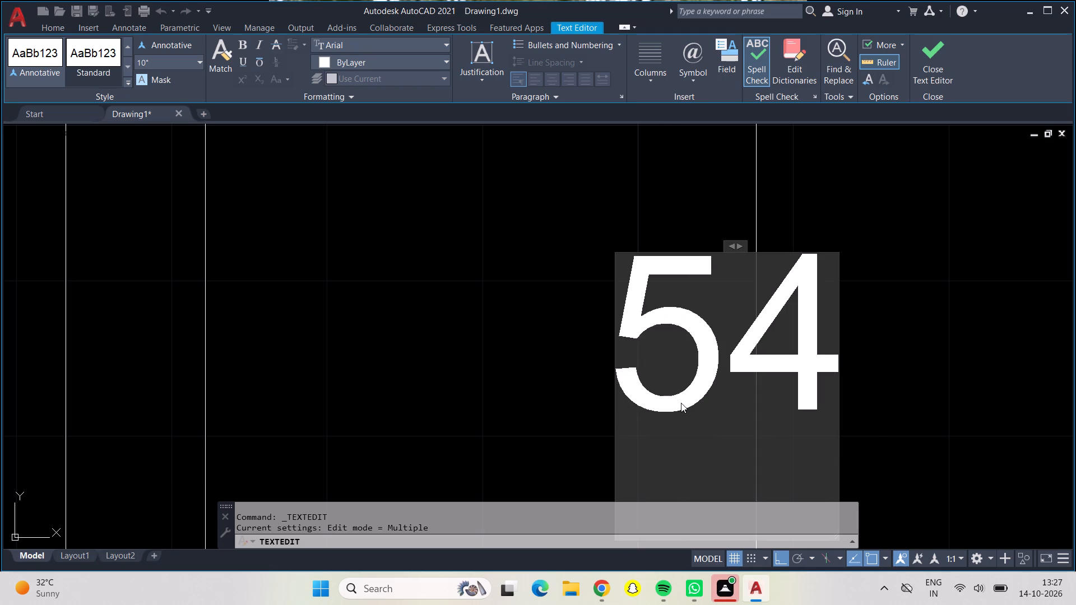
key(apostrophe)
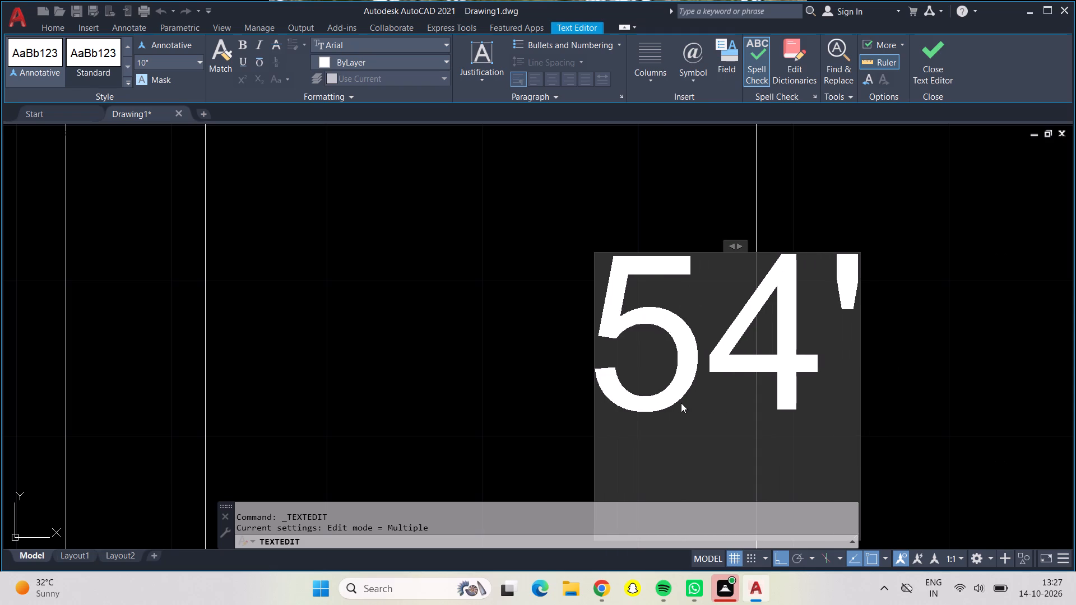
click(546, 336)
Replace the text of the overall width dimension north of the plan with 27' at a text height of 10".
scroll(585, 348, down, 5)
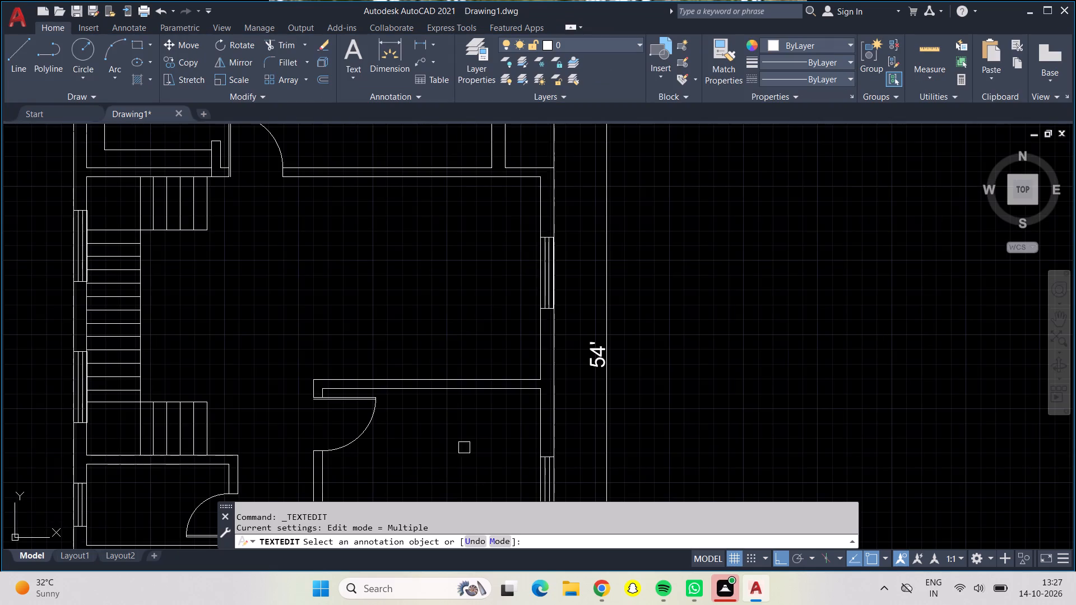
scroll(462, 332, down, 3)
middle_drag(454, 312, 618, 472)
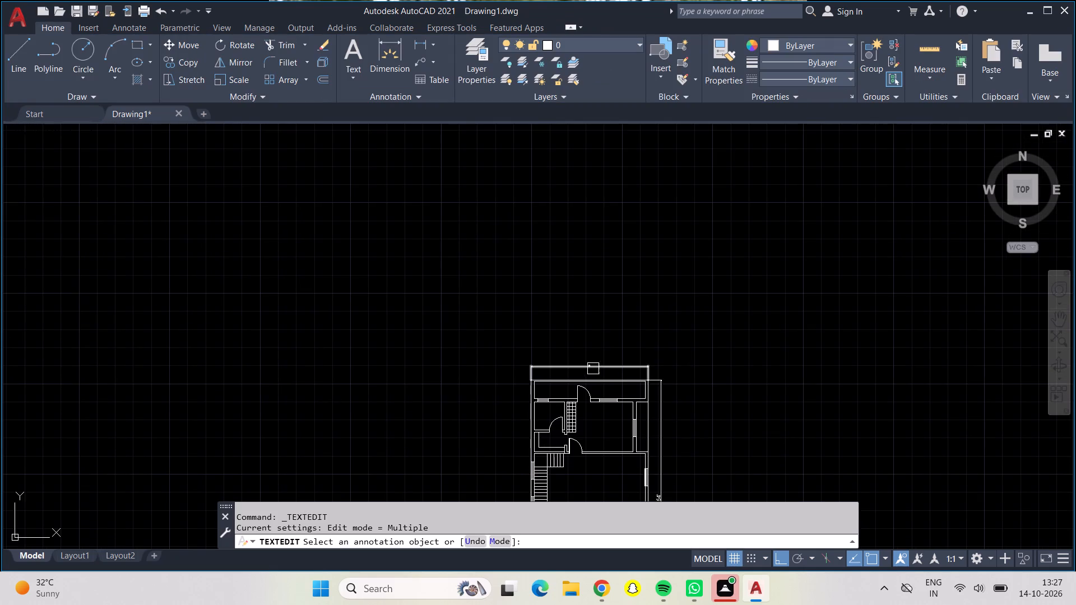
scroll(591, 366, up, 10)
double_click(594, 390)
double_click(569, 392)
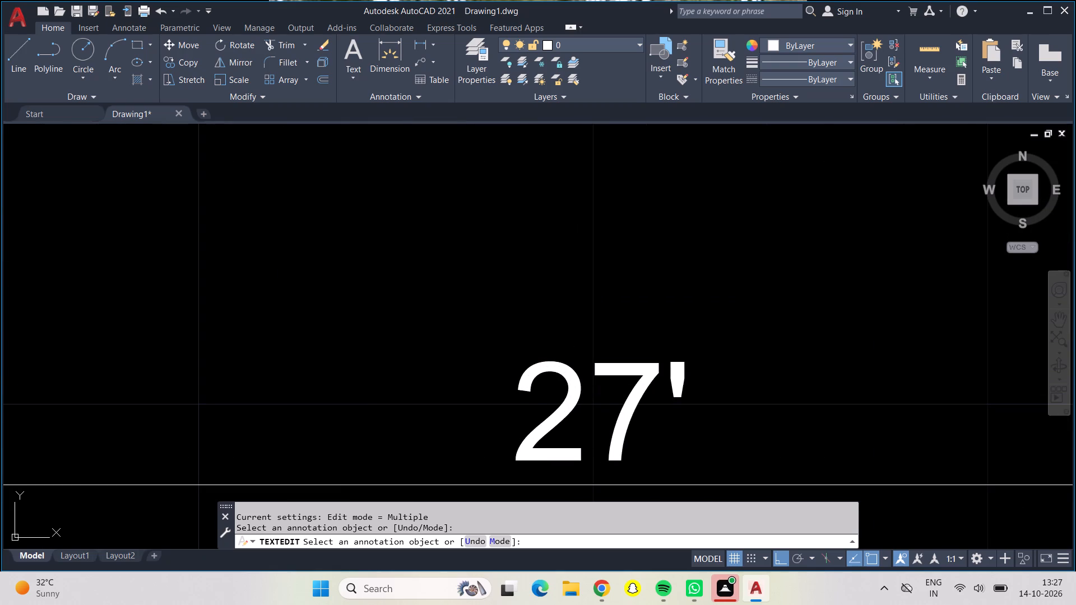
click(689, 397)
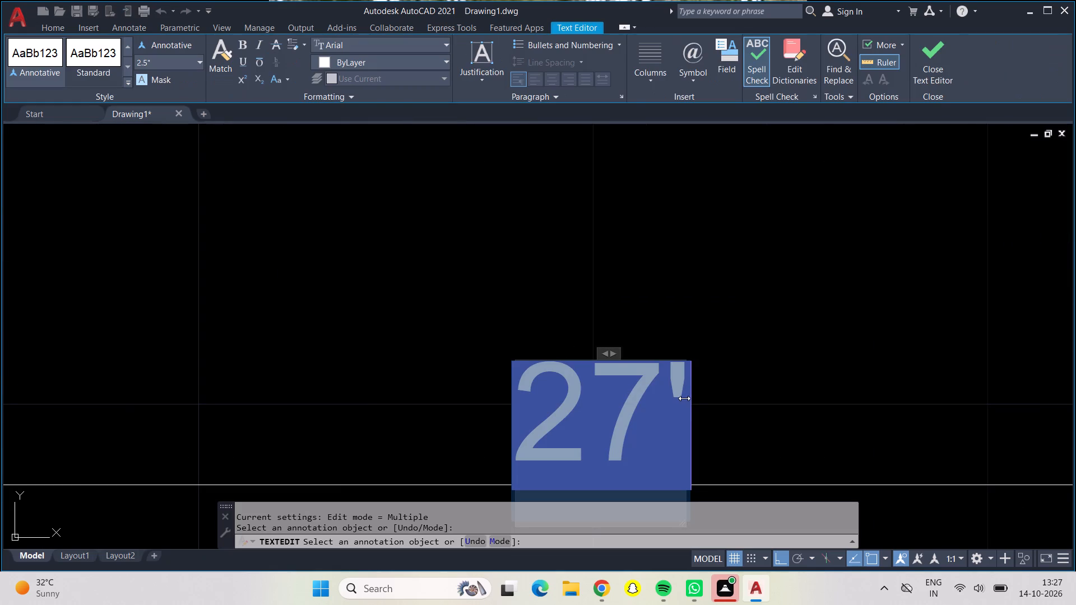
key(BackSpace)
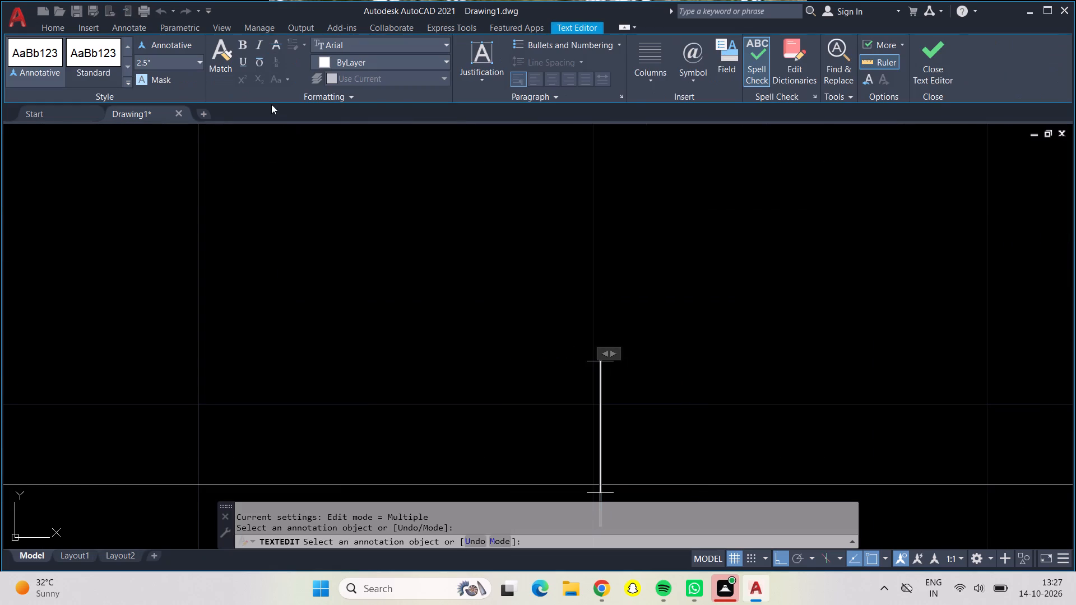
click(196, 58)
click(198, 59)
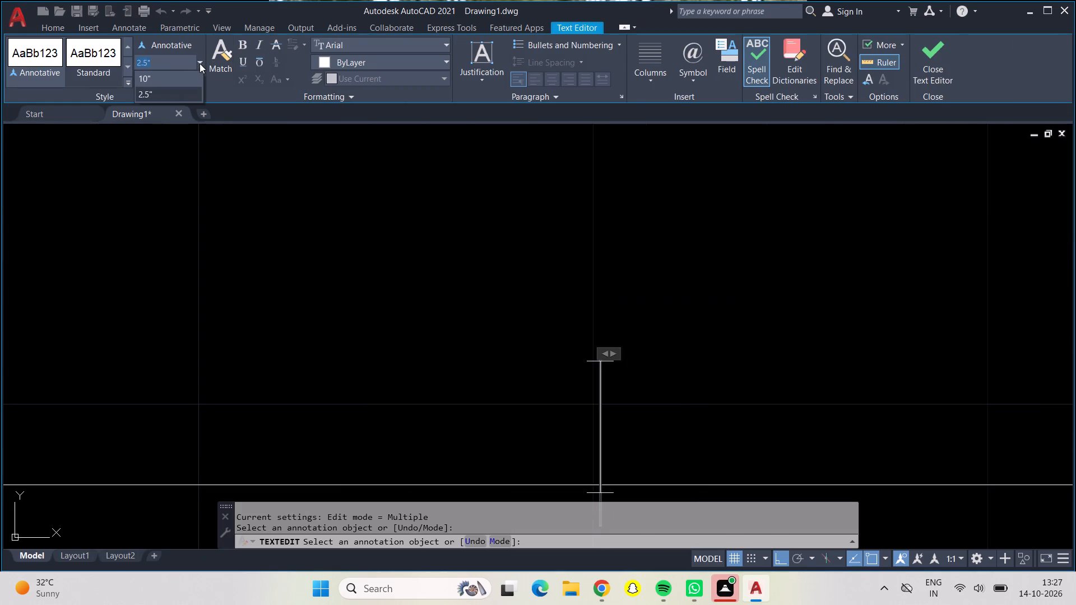
click(193, 76)
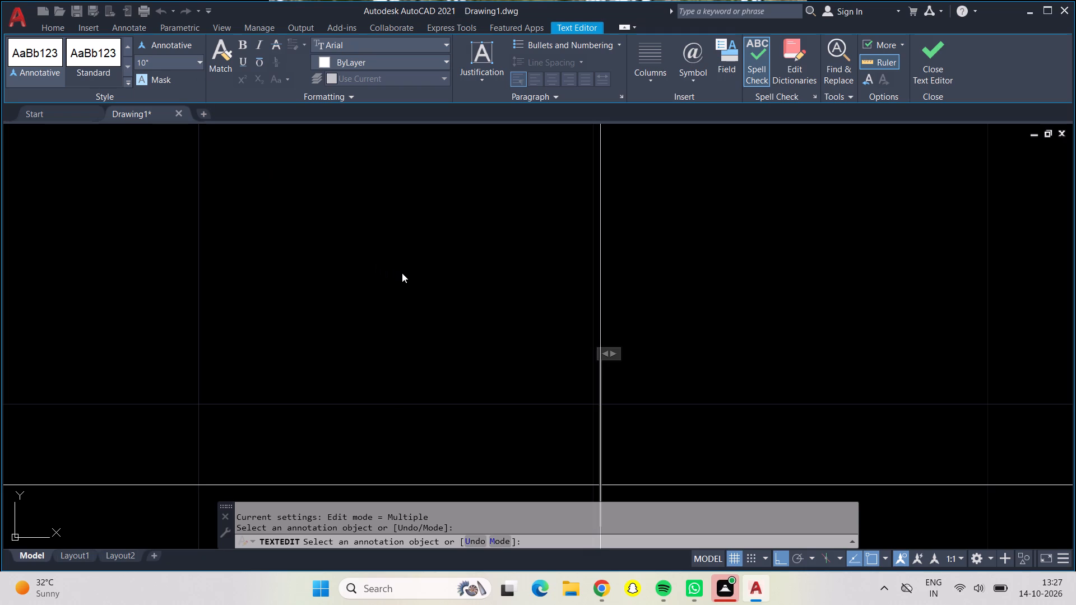
text(27')
key(Return)
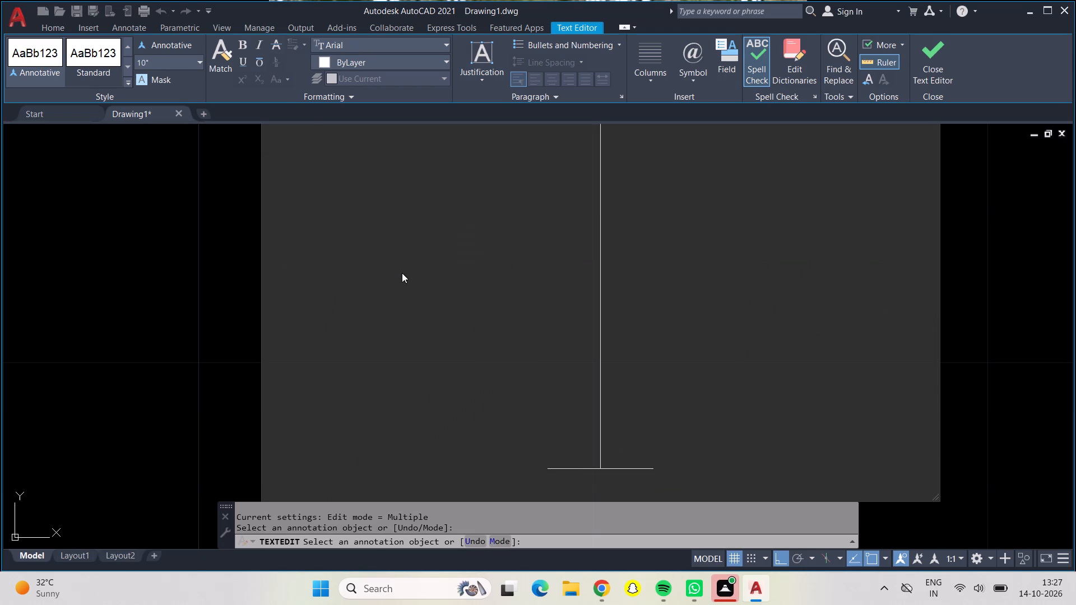
scroll(402, 273, down, 3)
scroll(396, 332, down, 1)
click(244, 146)
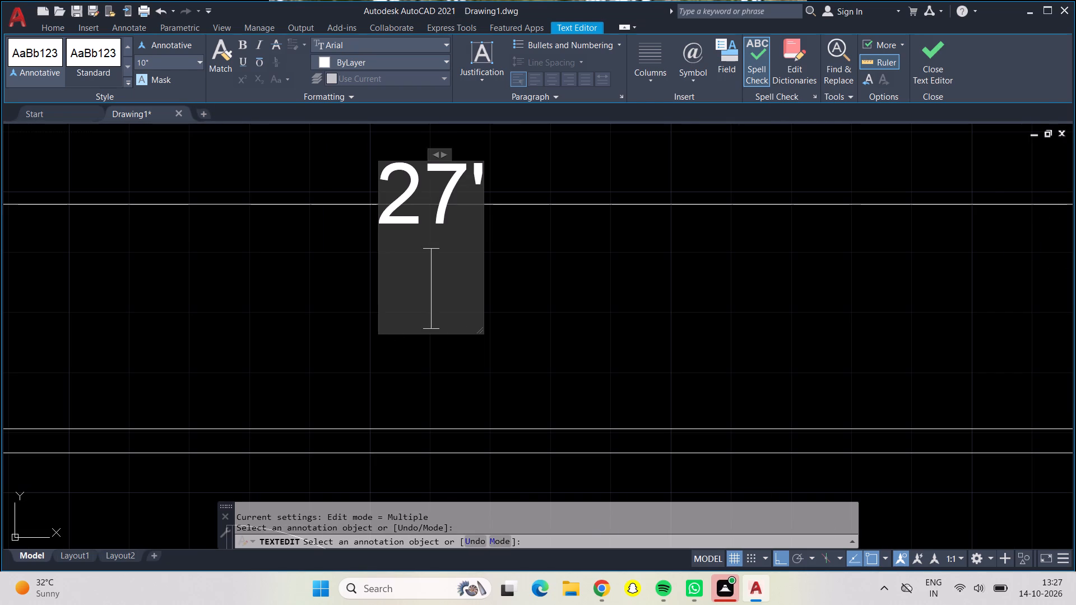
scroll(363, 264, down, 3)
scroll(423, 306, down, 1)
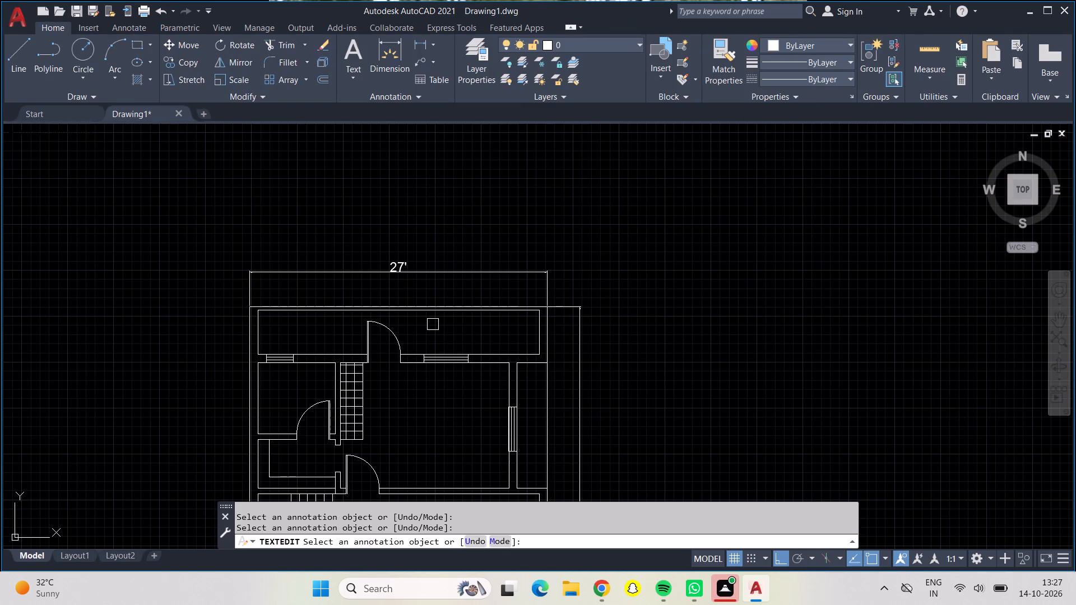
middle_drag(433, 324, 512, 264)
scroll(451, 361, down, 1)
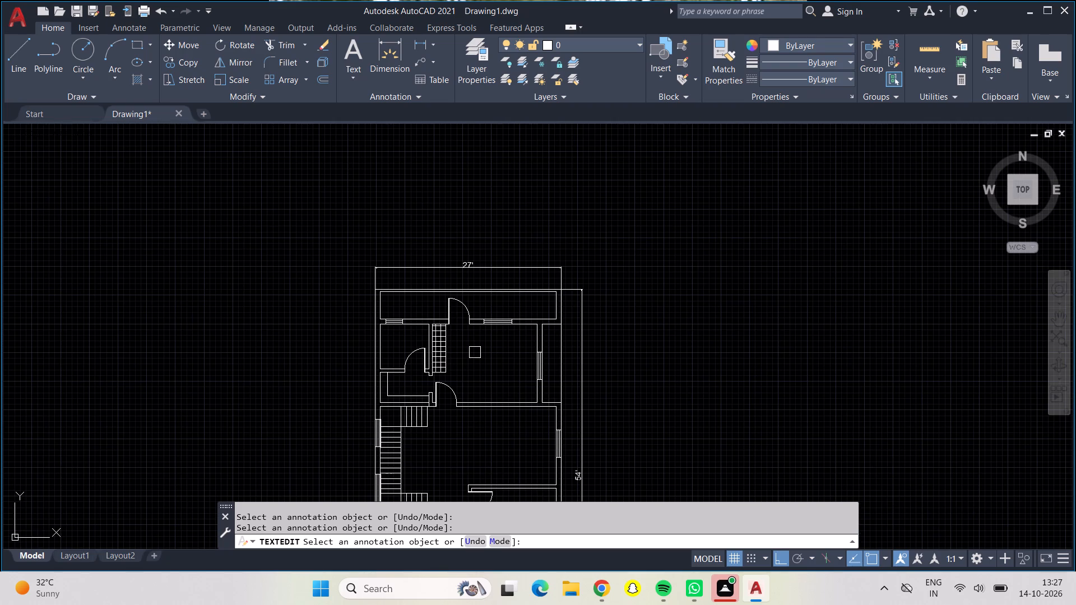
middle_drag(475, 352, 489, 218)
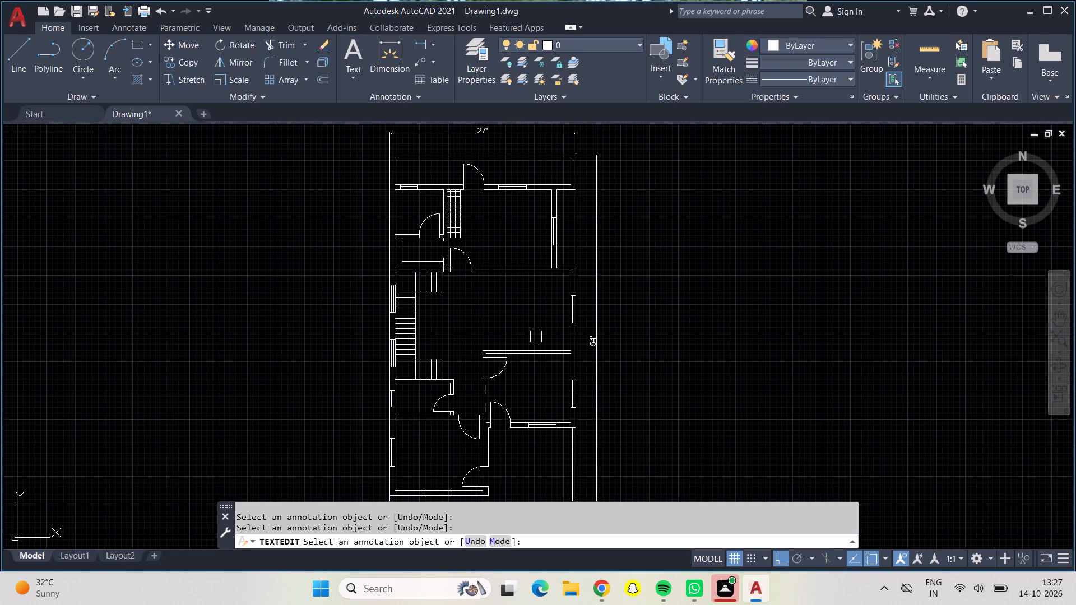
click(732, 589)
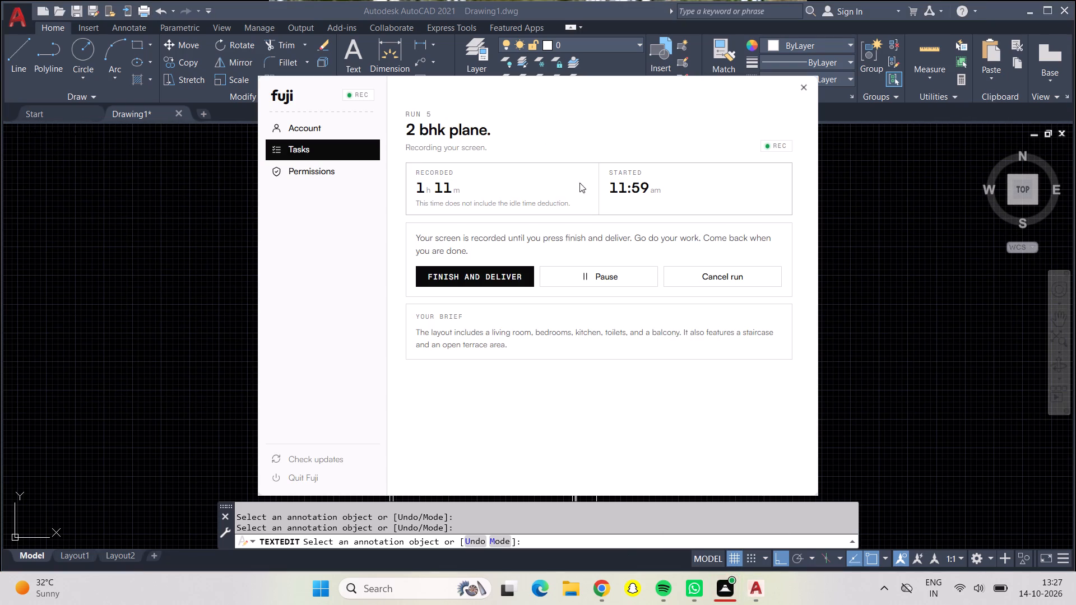
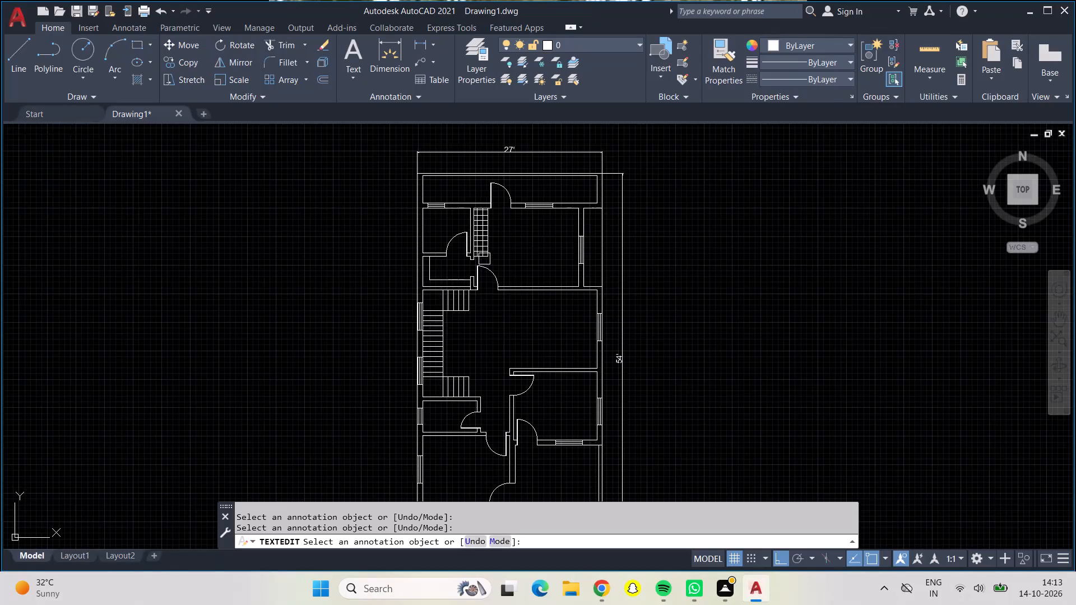
Insert a Bed - Queen block from the Home - Space Planner blocks into the empty area west of the plan's north end.
scroll(536, 231, up, 1)
scroll(536, 231, down, 1)
key(Escape)
key(Escape)
key(Escape)
key(Escape)
key(Escape)
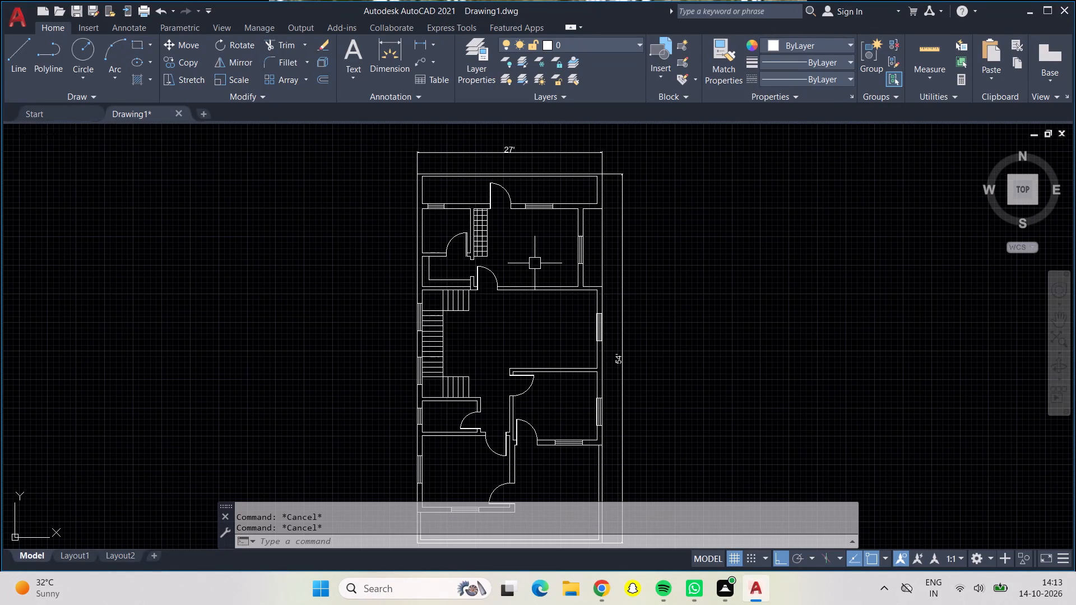
middle_drag(527, 245, 559, 392)
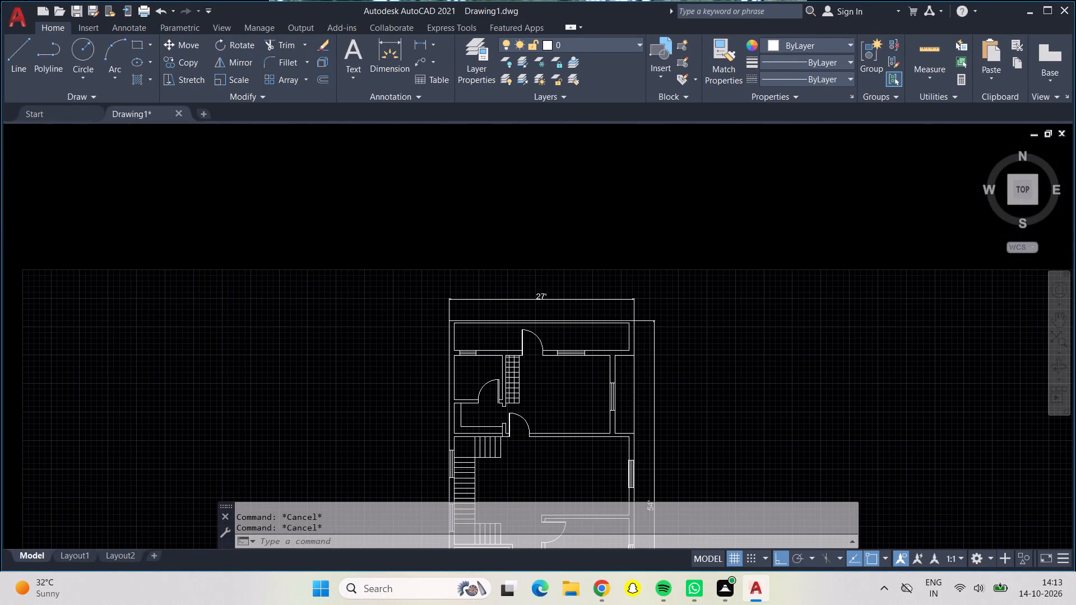
scroll(490, 337, up, 3)
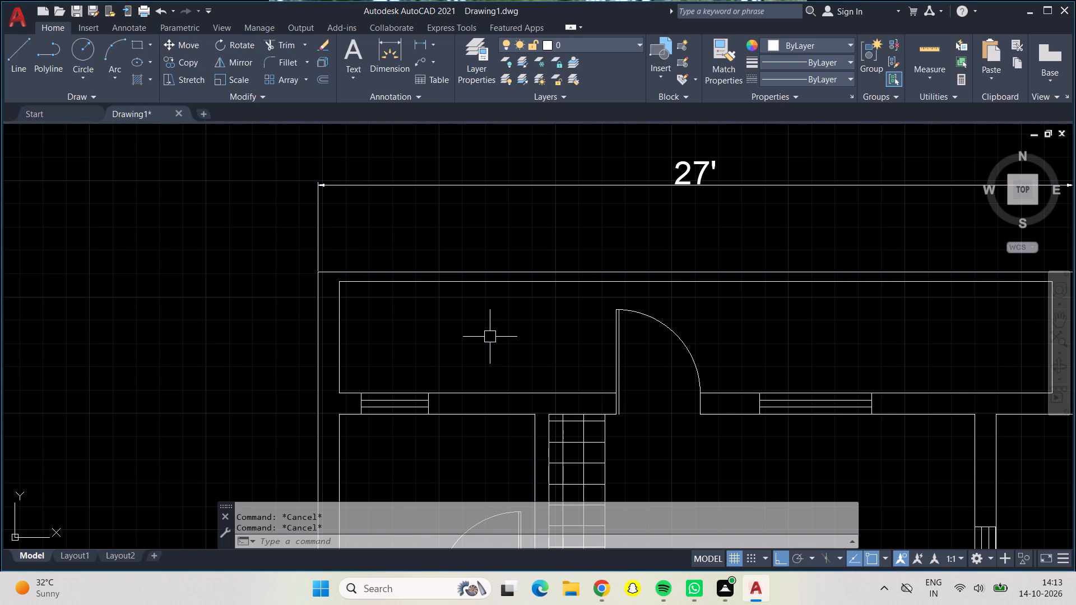
key(ctrl+2)
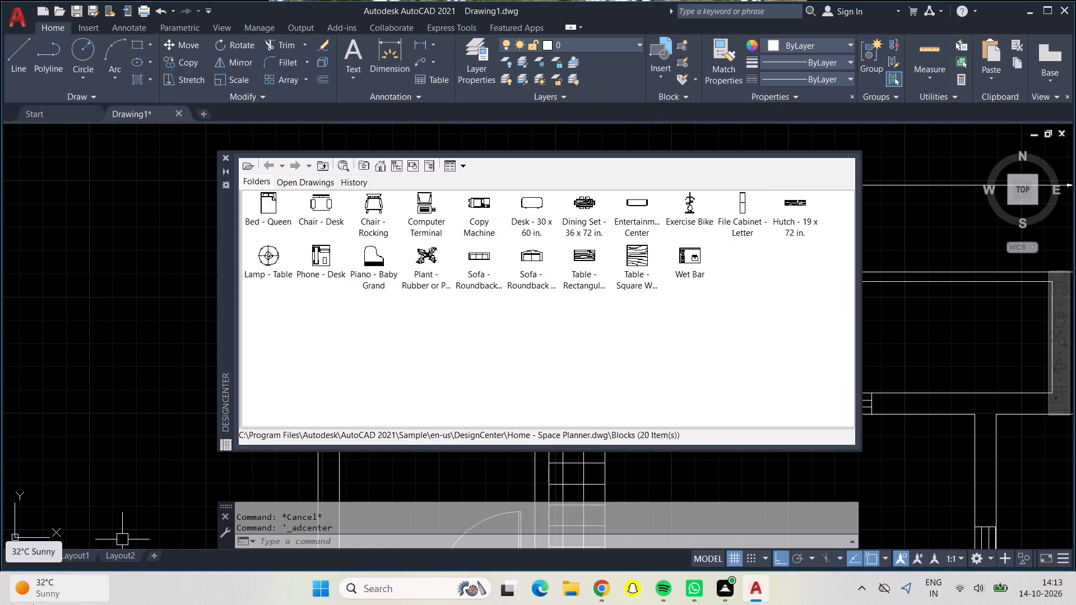
drag(271, 209, 65, 211)
scroll(87, 231, down, 1)
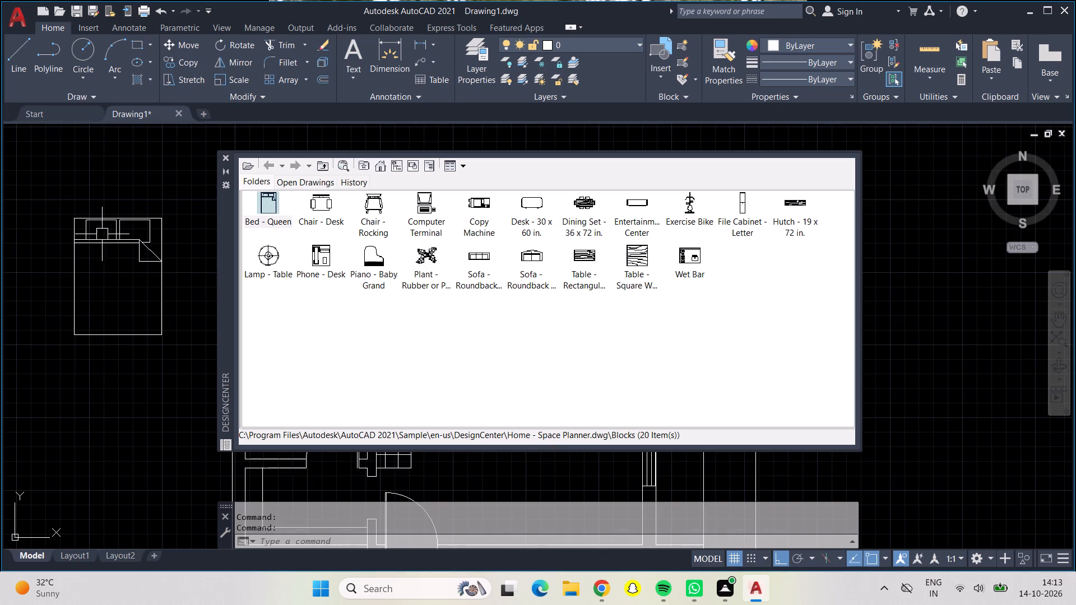
Place a three-seat Sofa - Roundback block south of the bed and a Table - Rectangular Woodgrain 60 x 30 in. block below it.
middle_drag(344, 355, 423, 305)
scroll(347, 353, down, 1)
drag(469, 259, 197, 396)
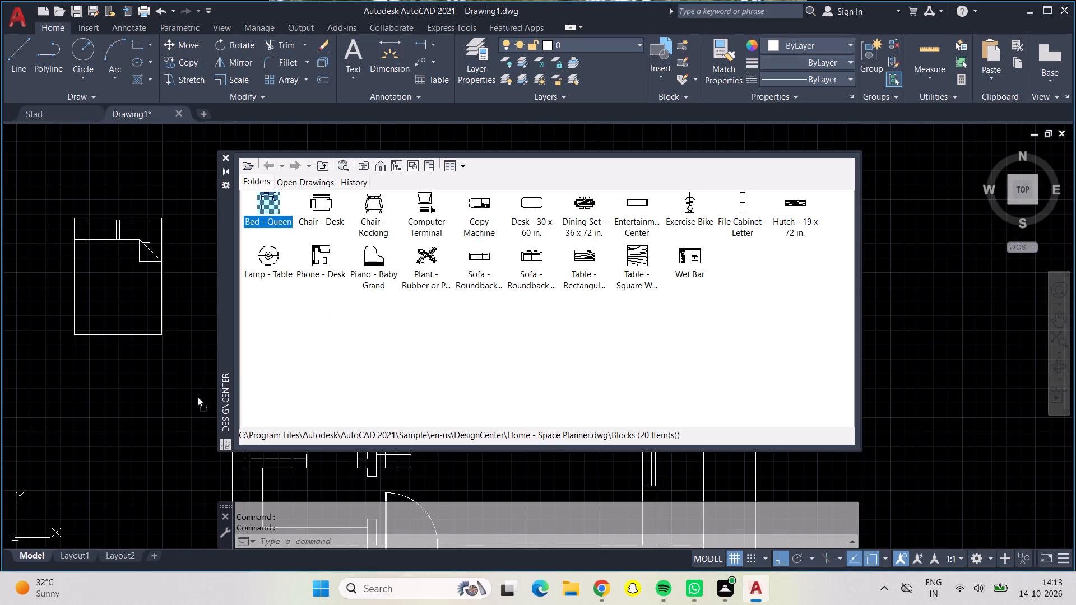
drag(197, 396, 102, 371)
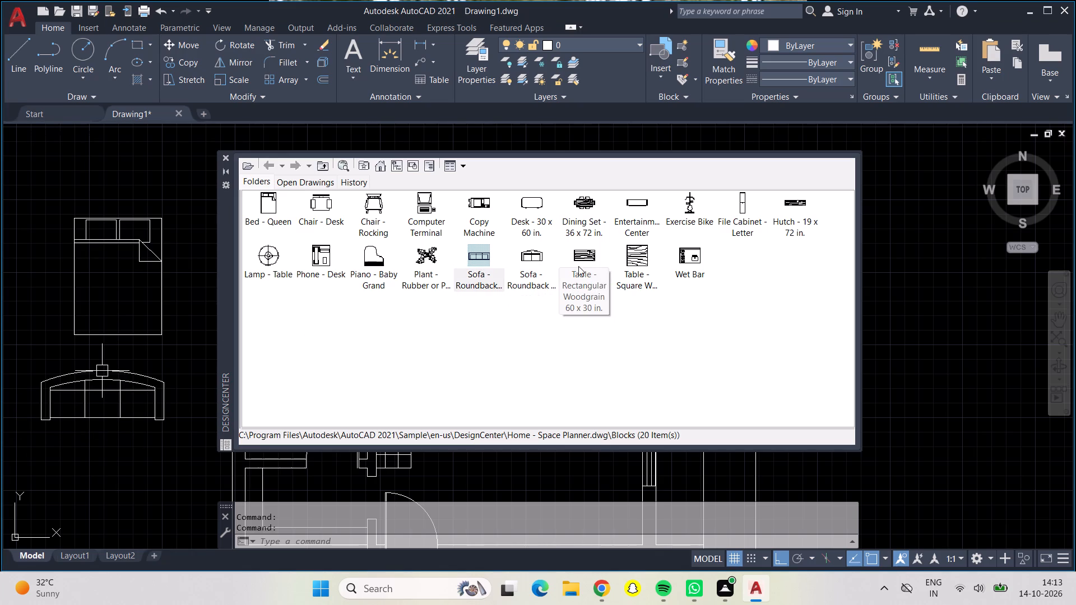
drag(583, 257, 58, 435)
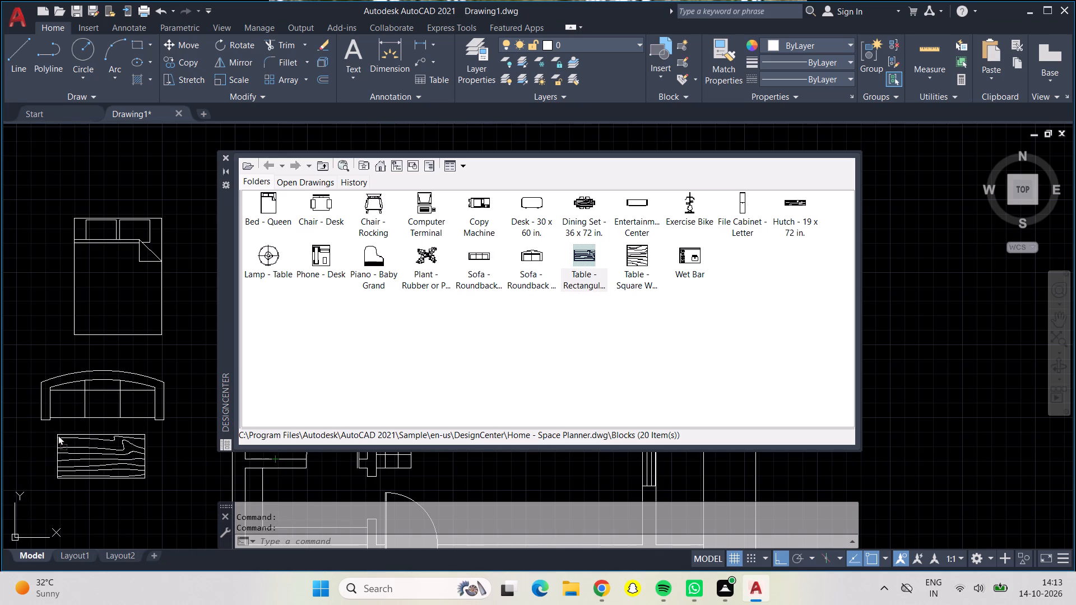
drag(58, 435, 59, 435)
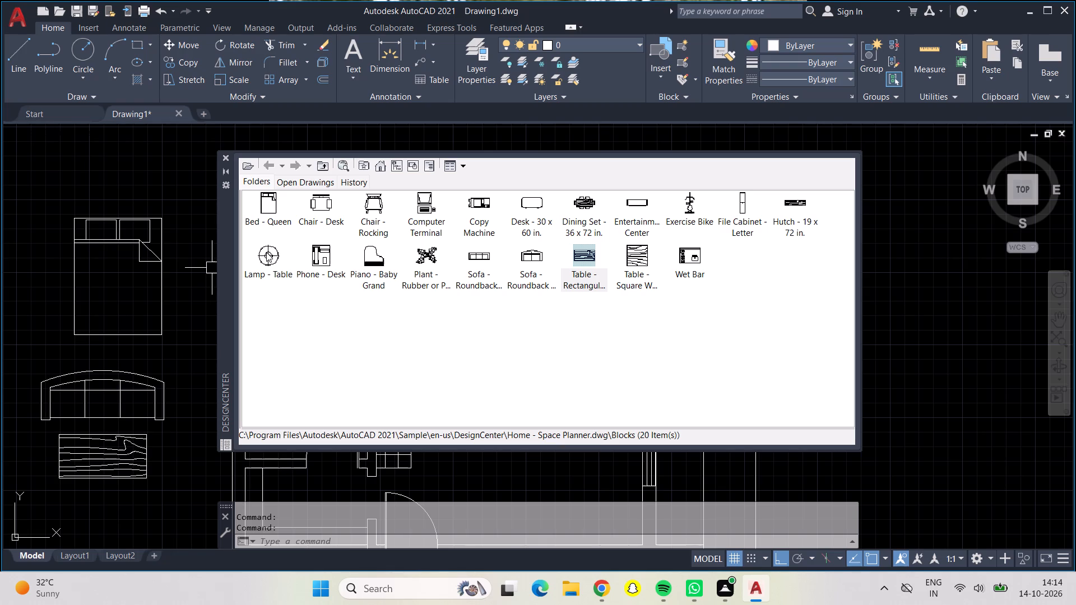
Place a Lamp - Table block on each side of the queen bed's head.
drag(266, 252, 49, 230)
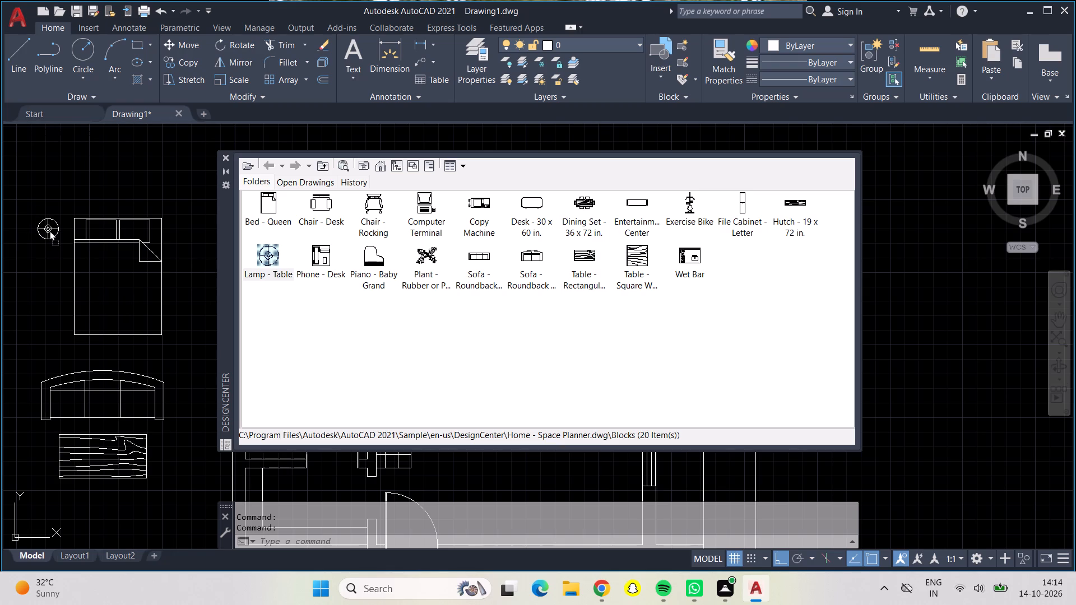
drag(49, 230, 58, 231)
drag(271, 254, 147, 236)
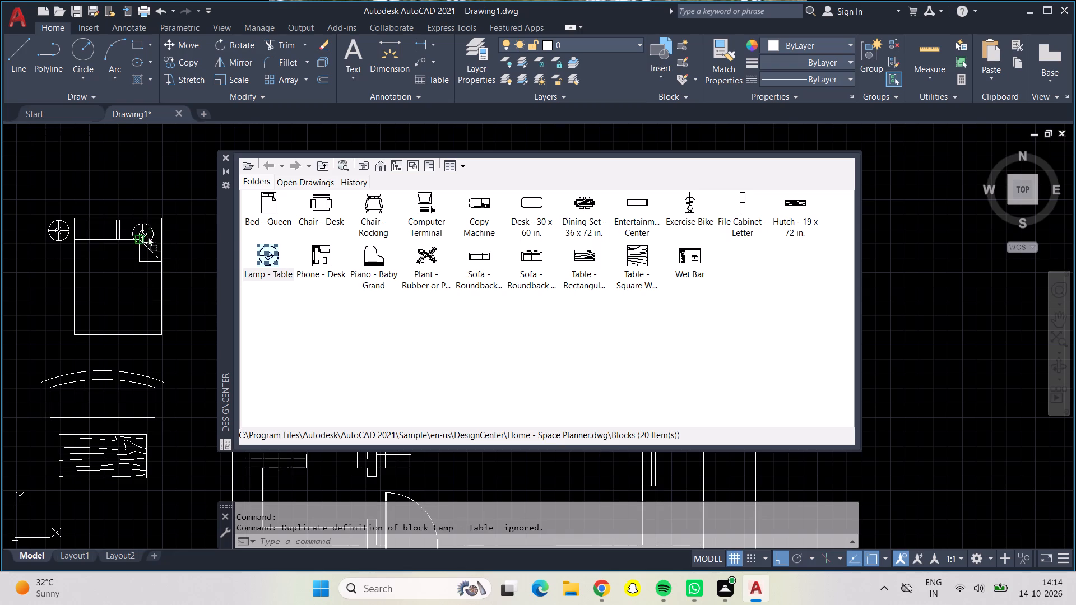
drag(147, 236, 176, 230)
drag(176, 230, 175, 231)
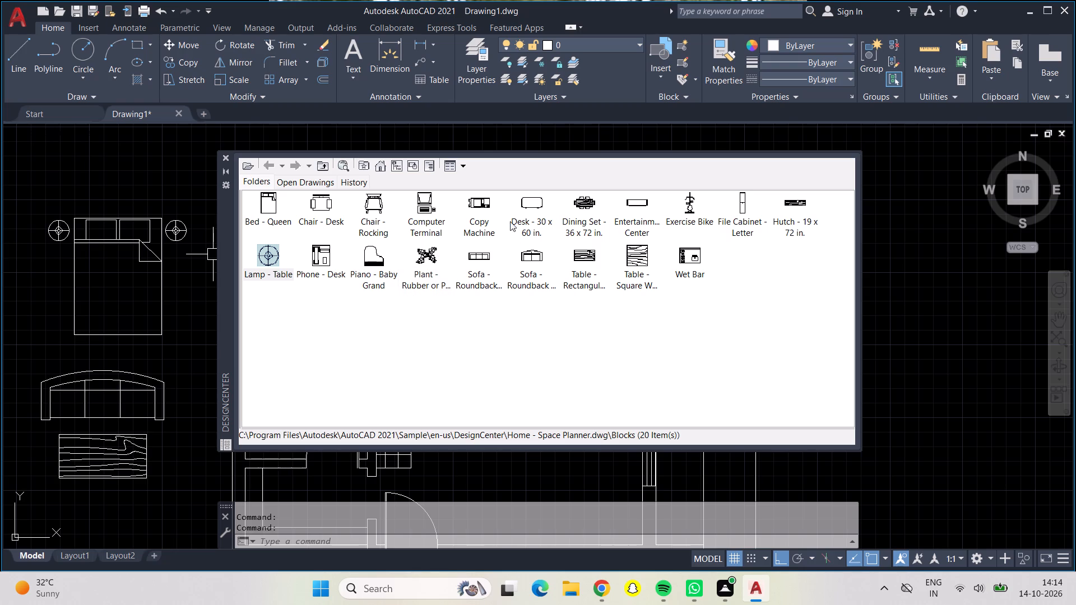
Place a Dining Set - 36 x 72 in. block in the empty area east of the plan and close DesignCenter.
drag(584, 202, 115, 293)
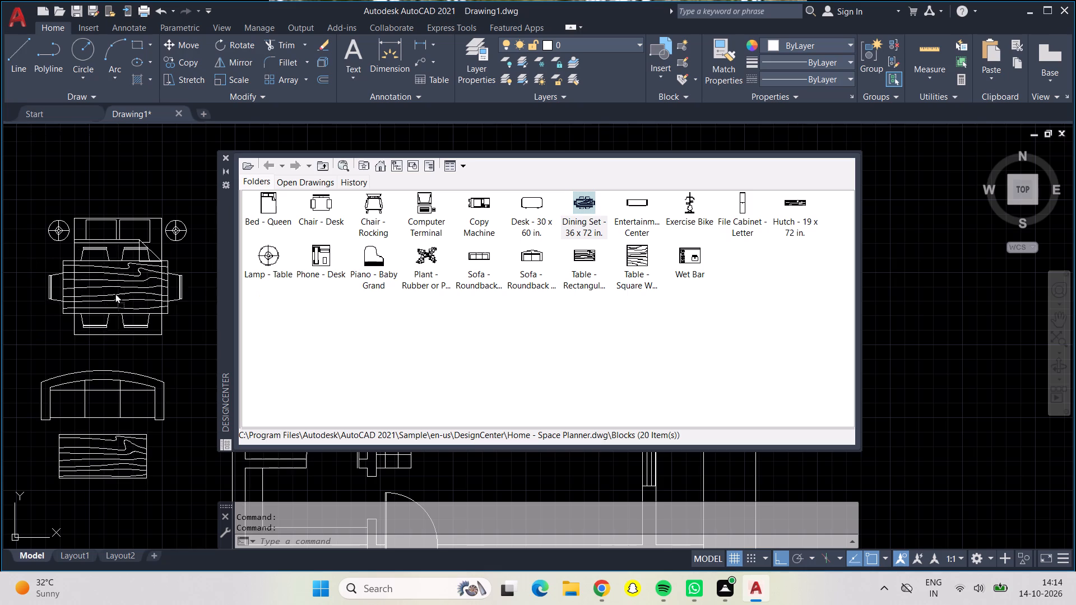
drag(115, 293, 801, 286)
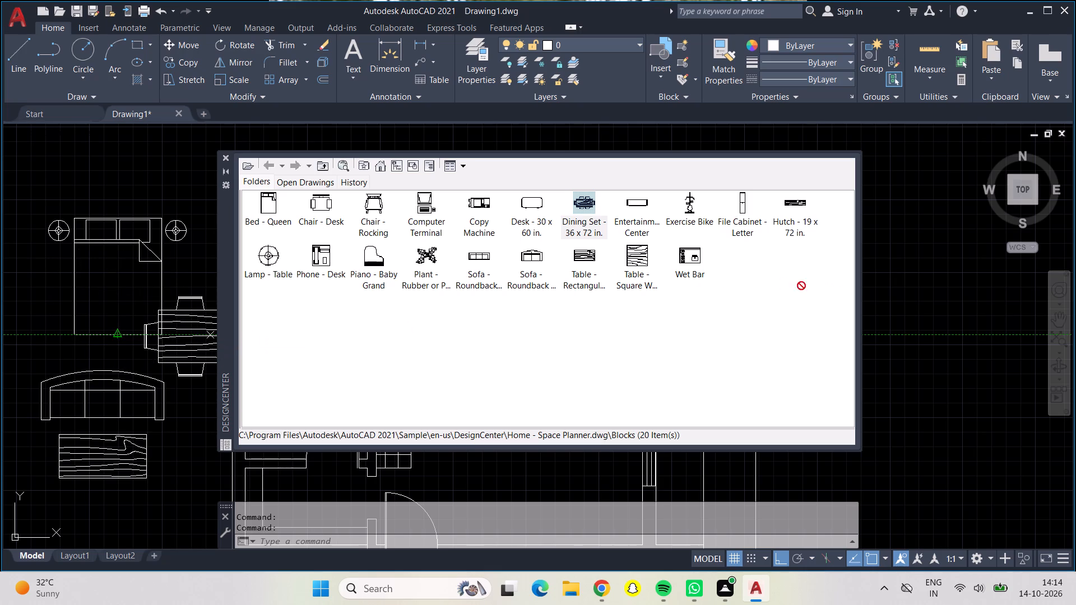
drag(801, 286, 946, 310)
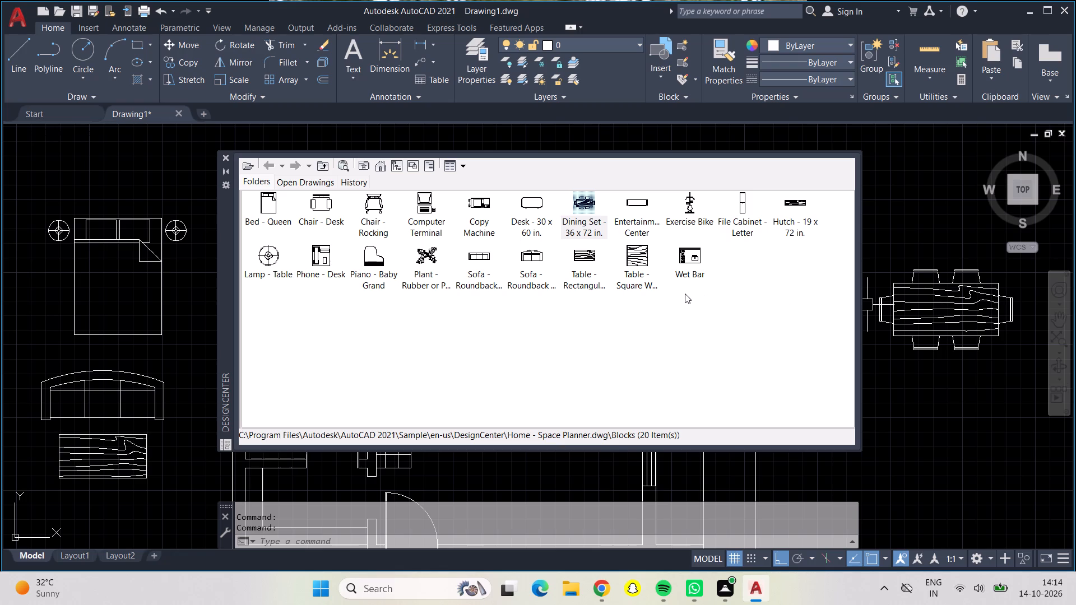
click(225, 157)
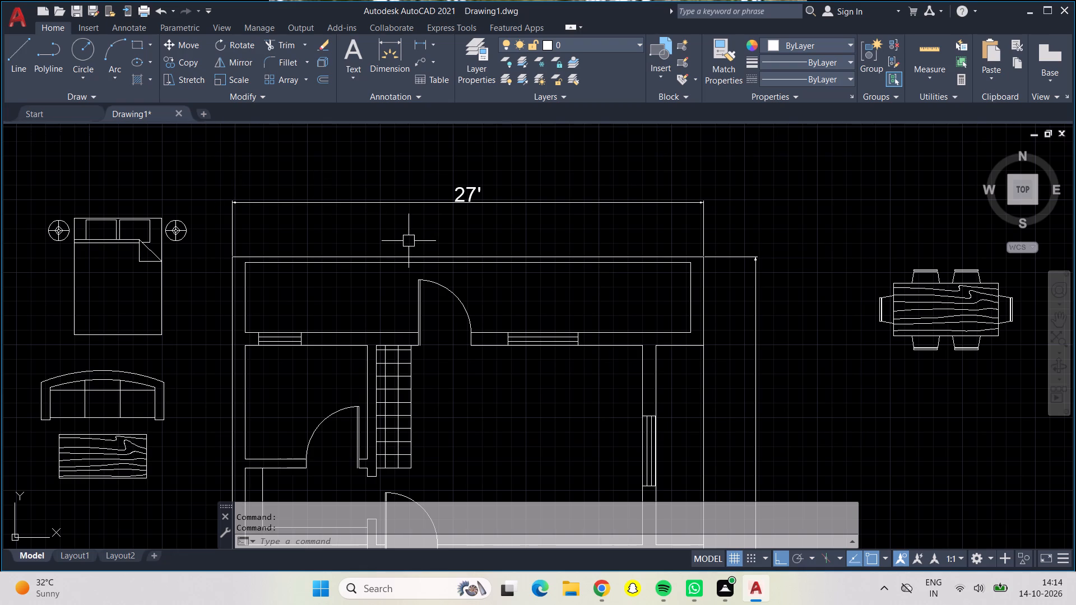
Examine the floor plan's rooms alongside the placed furniture blocks.
scroll(409, 241, up, 1)
middle_click(409, 241)
scroll(409, 241, up, 1)
scroll(409, 241, down, 1)
scroll(409, 241, up, 1)
scroll(409, 241, down, 1)
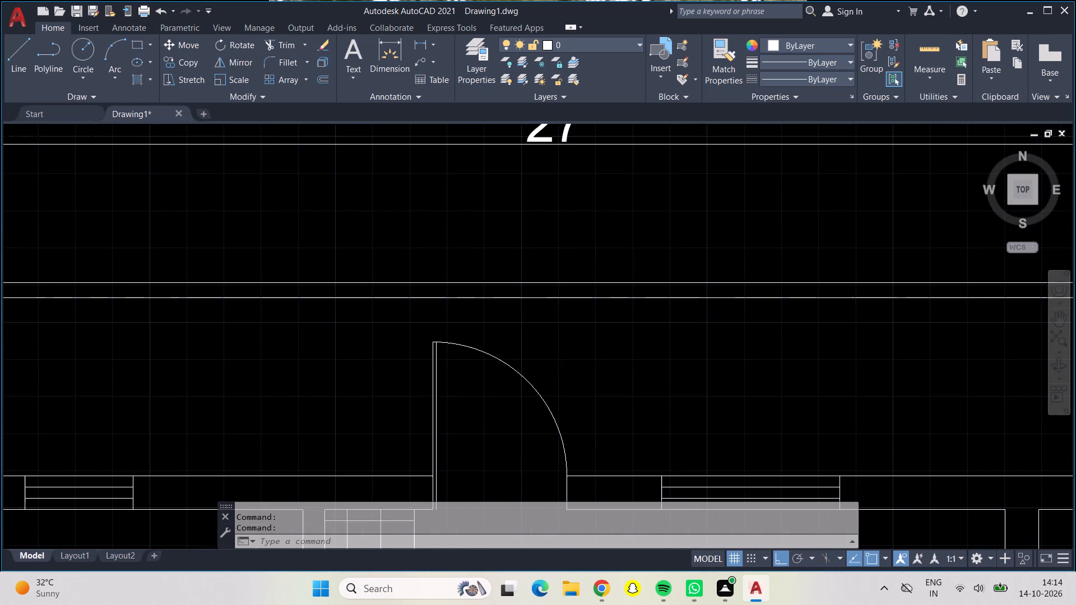
scroll(409, 241, down, 2)
scroll(388, 302, down, 1)
middle_drag(387, 294, 377, 188)
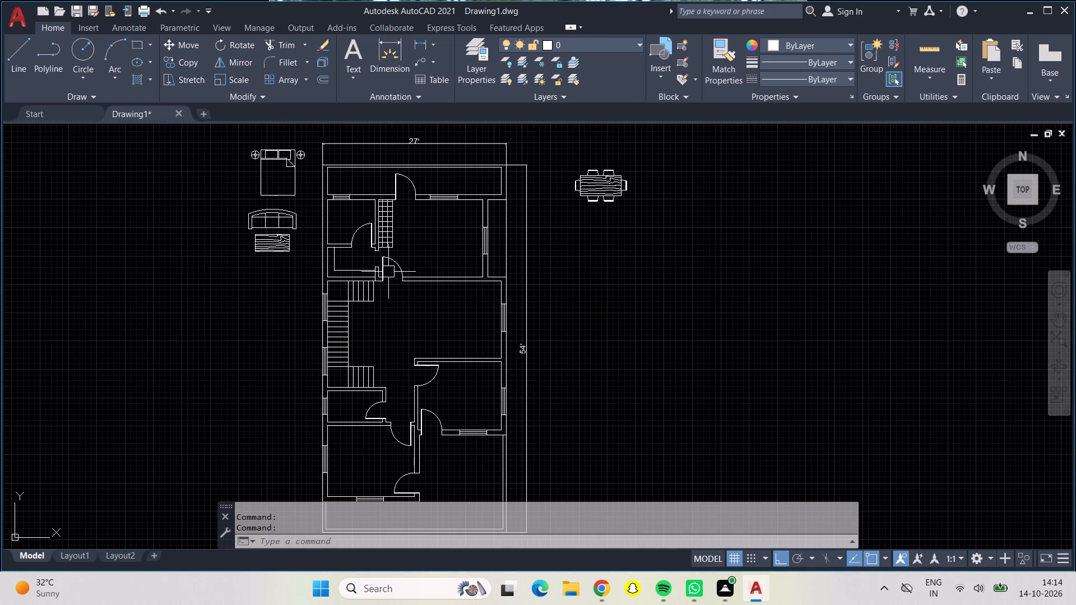
scroll(388, 272, up, 1)
middle_drag(398, 301, 398, 342)
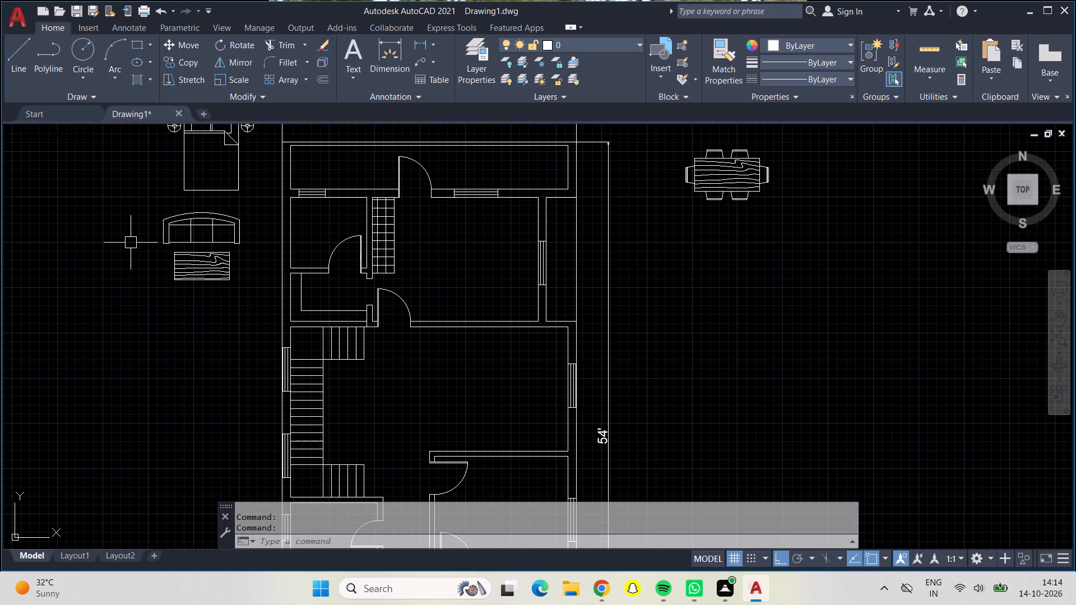
Insert a second three-seat Sofa - Roundback block west of the plan, southwest of the woodgrain table.
key(ctrl+2)
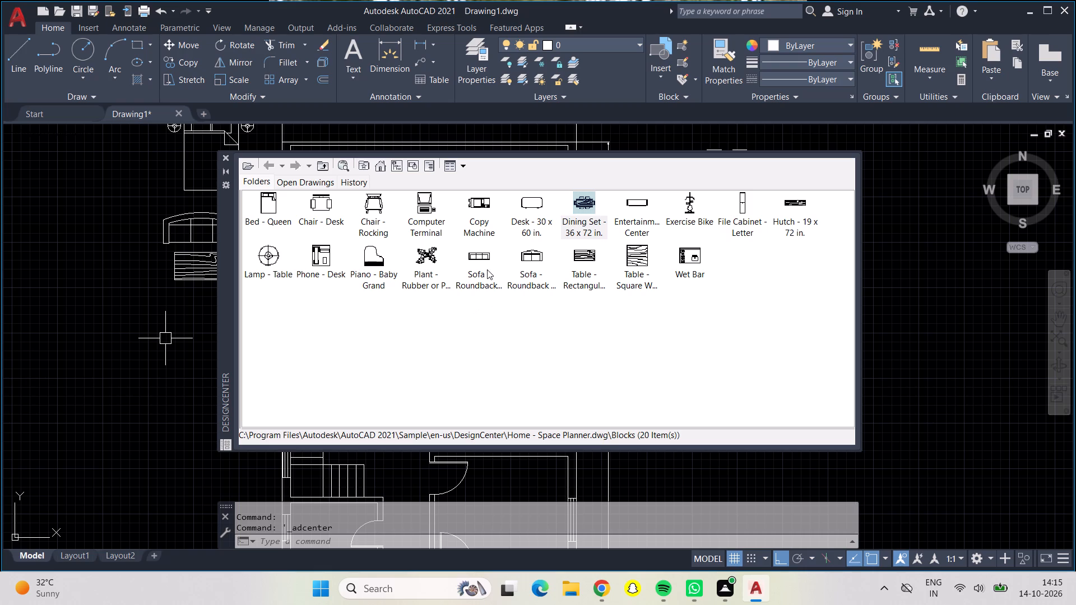
drag(485, 258, 112, 308)
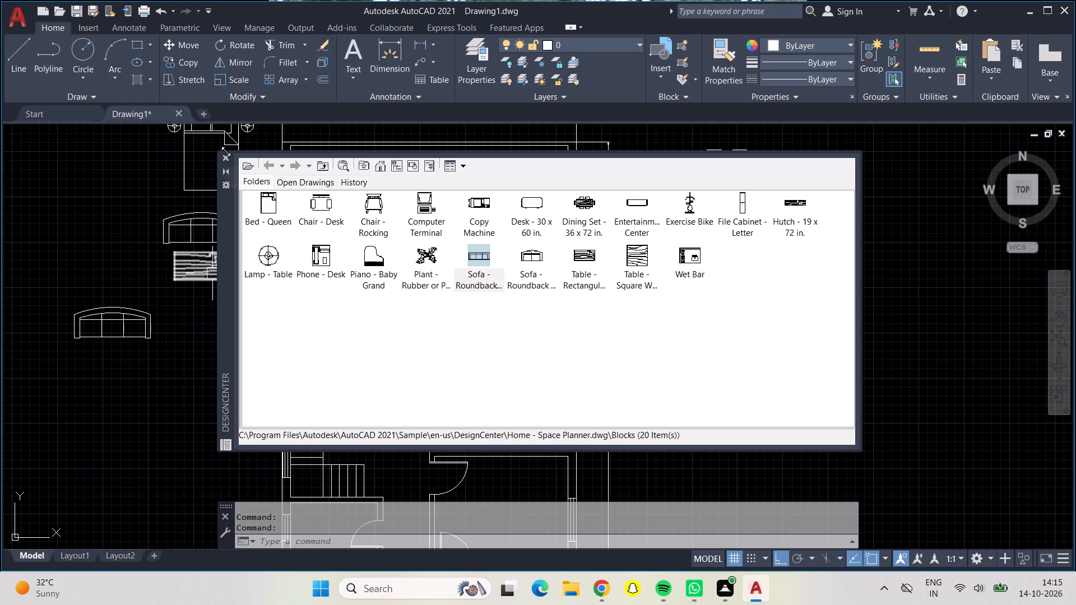
Insert a Toilet - top block from the House Designer.dwg sample blocks west of the plan, north of the second sofa.
click(386, 168)
double_click(371, 208)
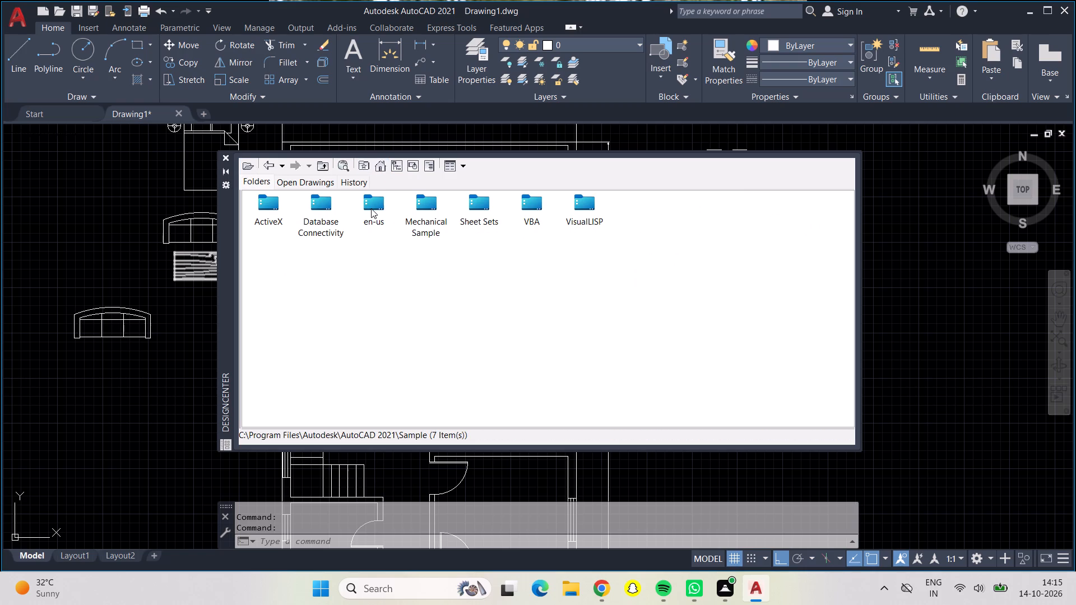
double_click(266, 206)
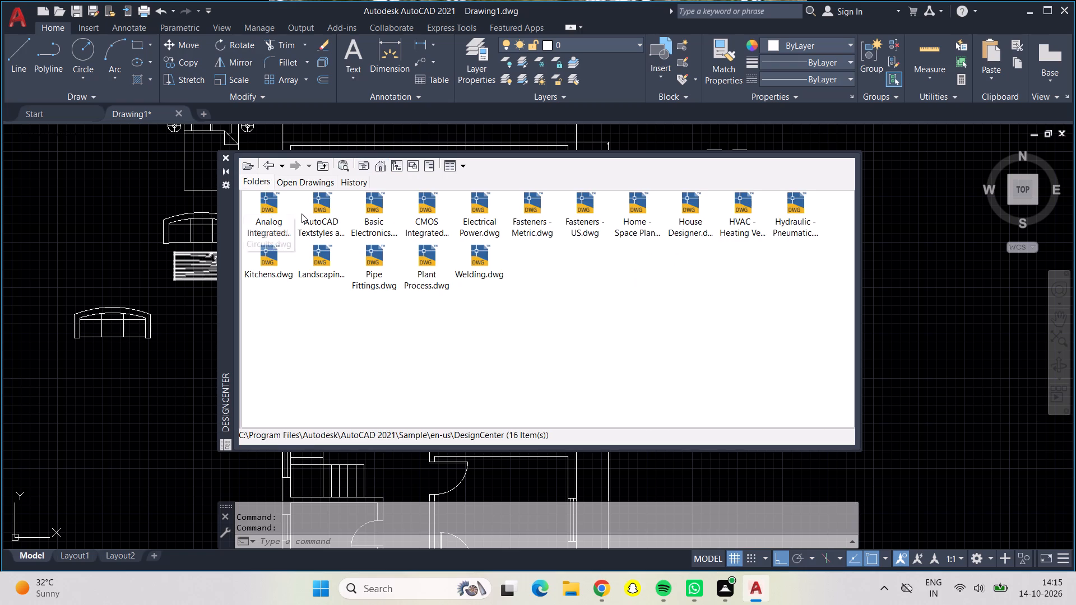
double_click(635, 212)
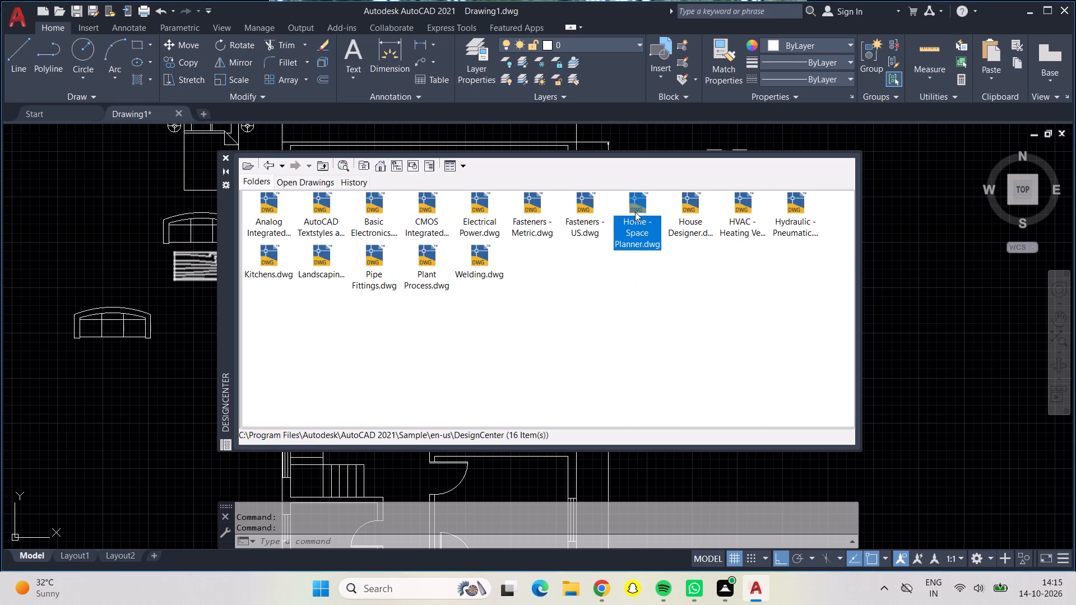
double_click(266, 200)
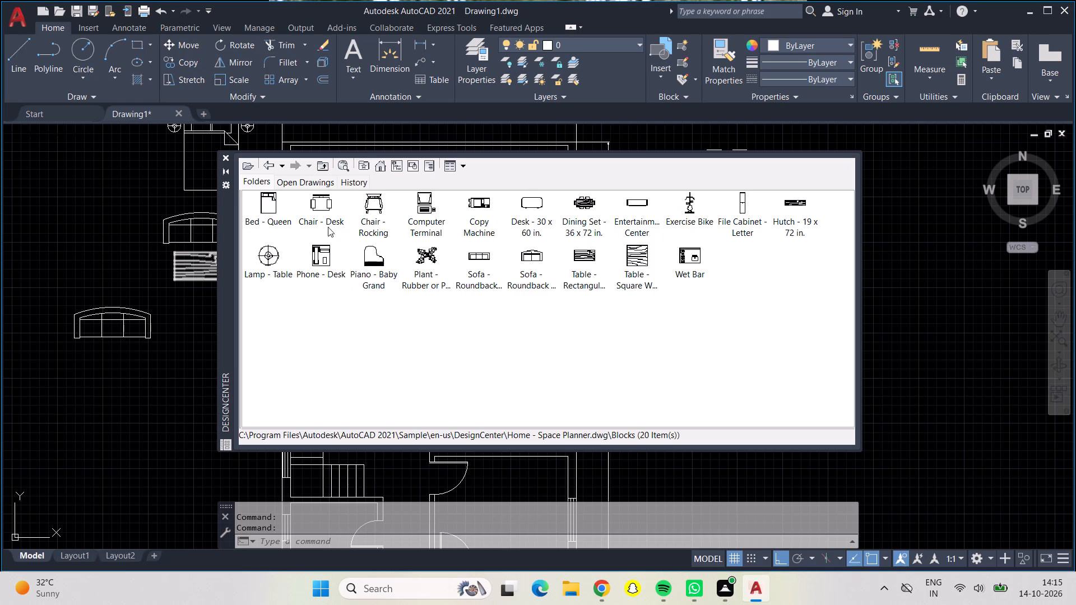
click(263, 171)
click(267, 171)
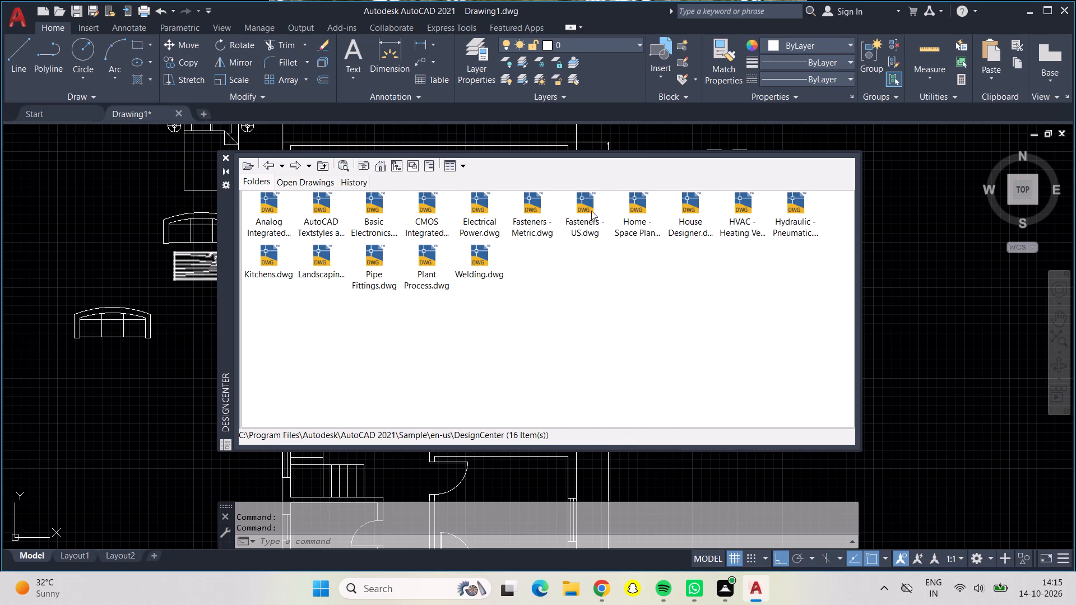
drag(700, 199, 694, 199)
click(693, 199)
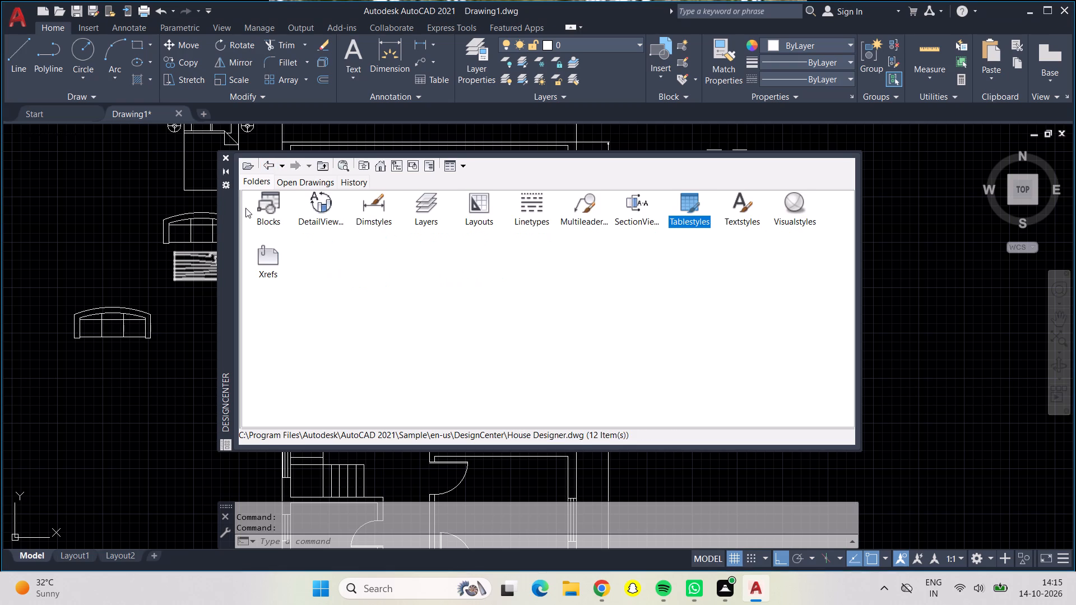
double_click(272, 208)
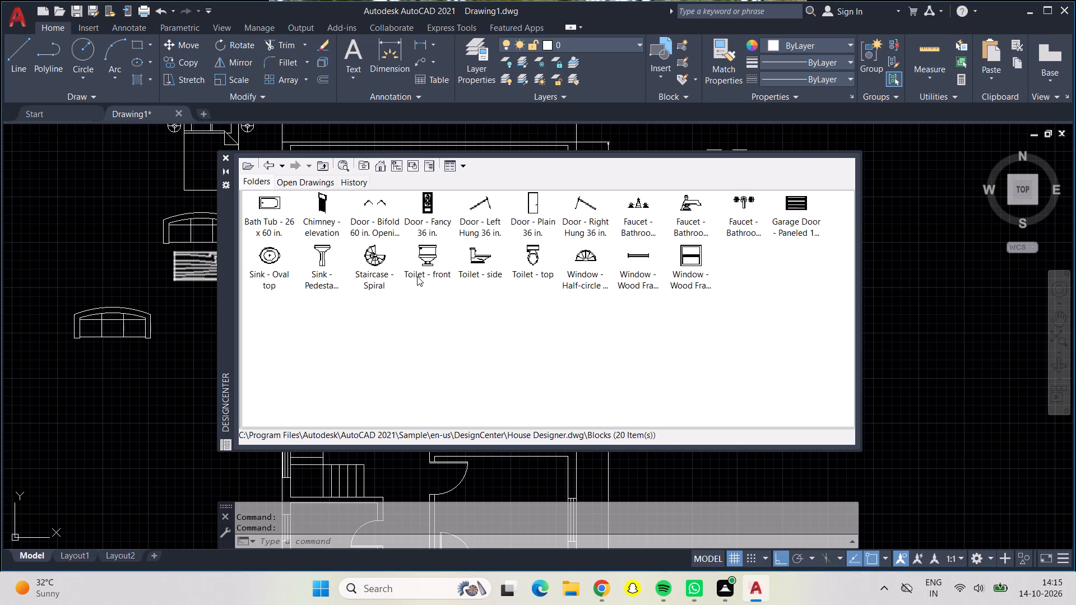
drag(530, 255, 115, 286)
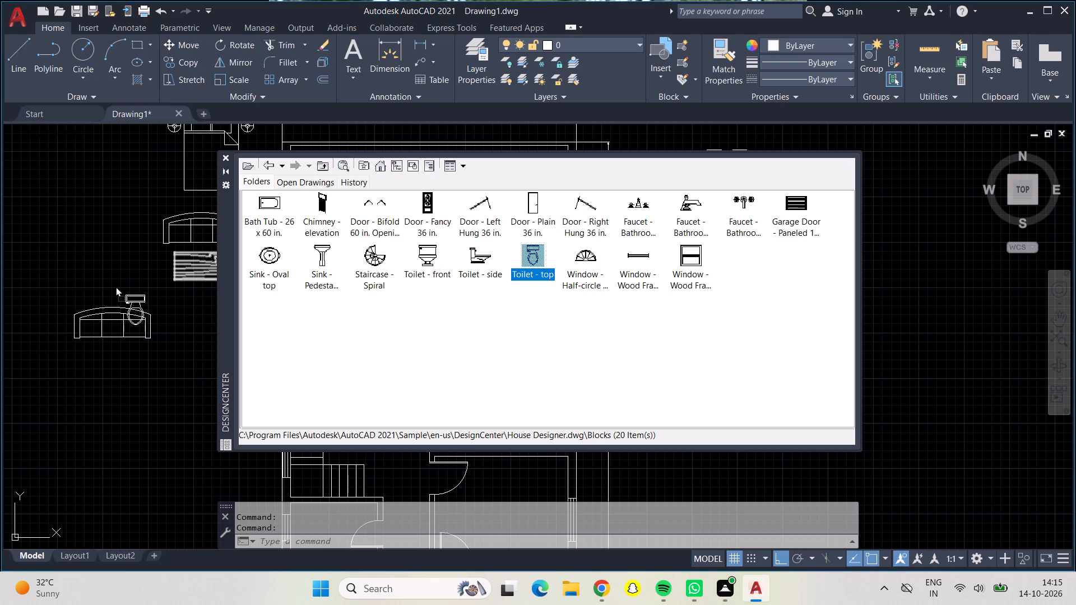
drag(115, 286, 81, 226)
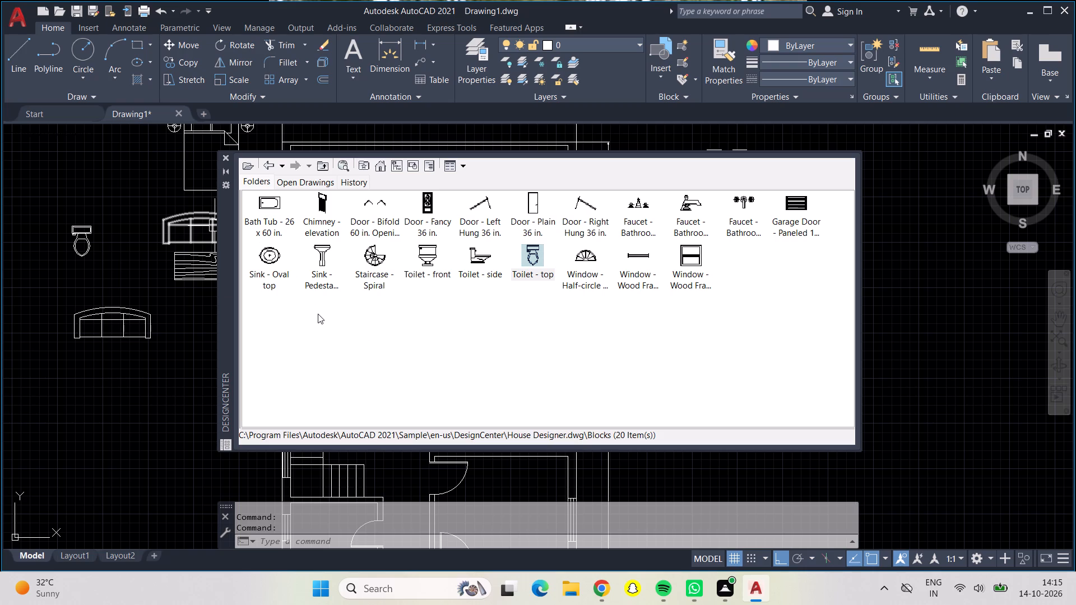
Place a Sink - Oval top block between the toilet and the second sofa.
scroll(318, 314, up, 1)
drag(274, 254, 97, 274)
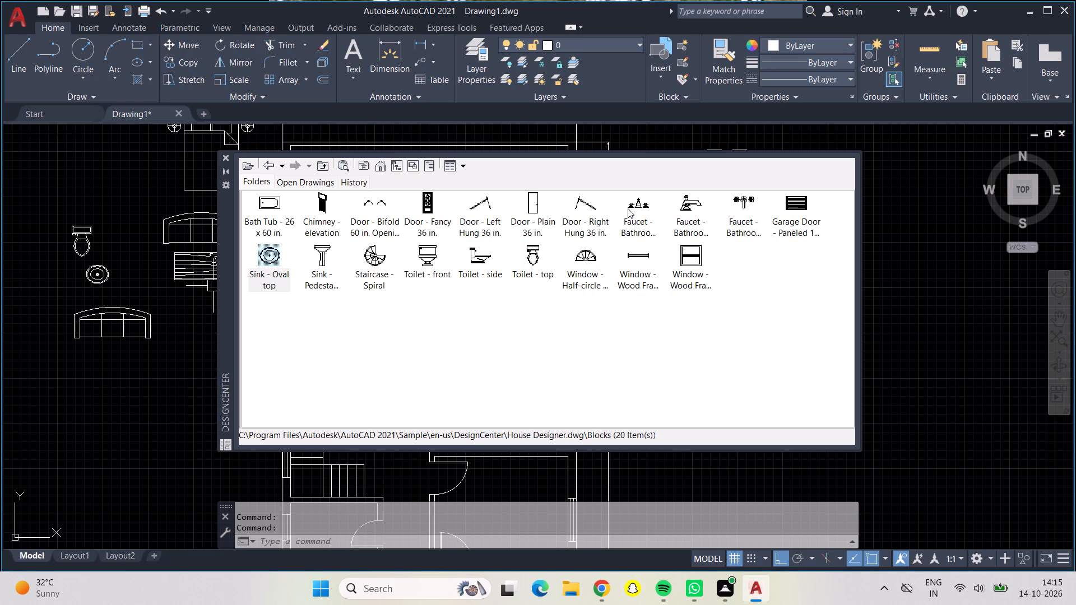
Insert the side-view and front-view Faucet - Bathroom blocks from House Designer.dwg west of the plan, north of the toilet.
drag(688, 201, 65, 158)
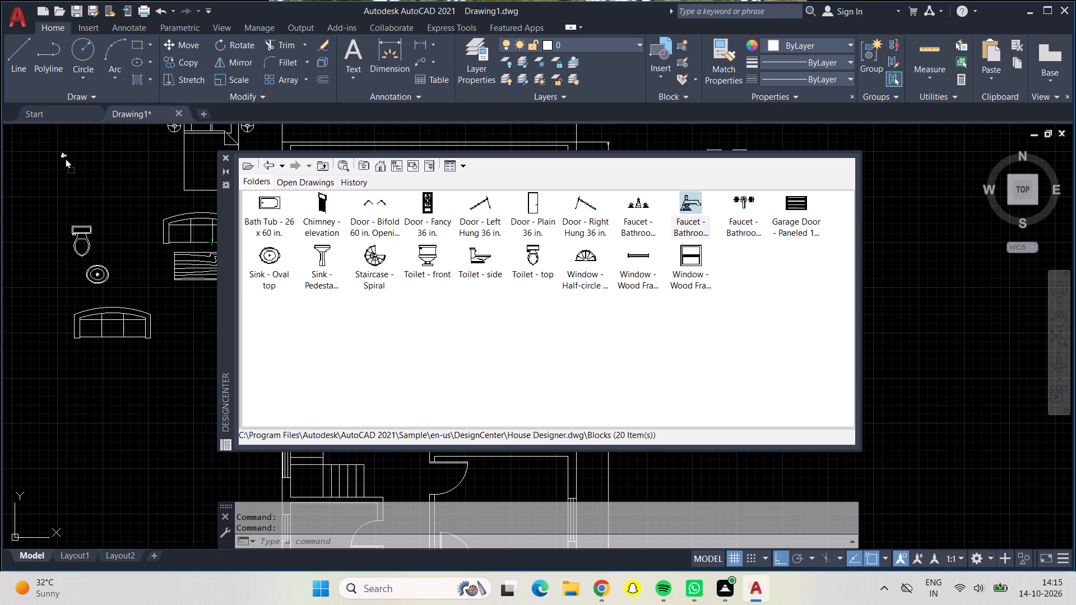
drag(65, 158, 66, 158)
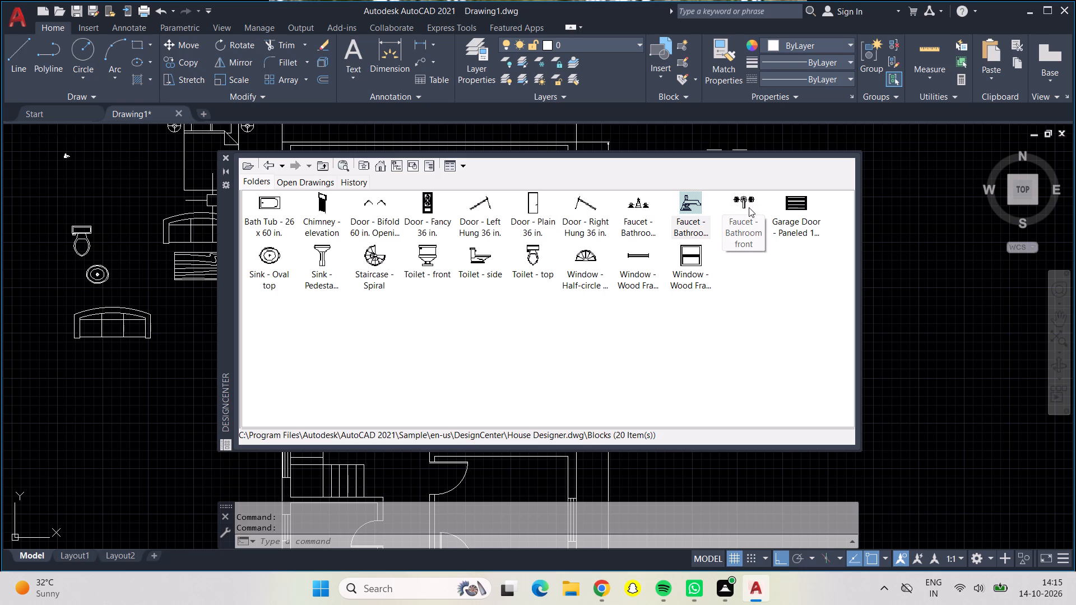
drag(739, 199, 553, 221)
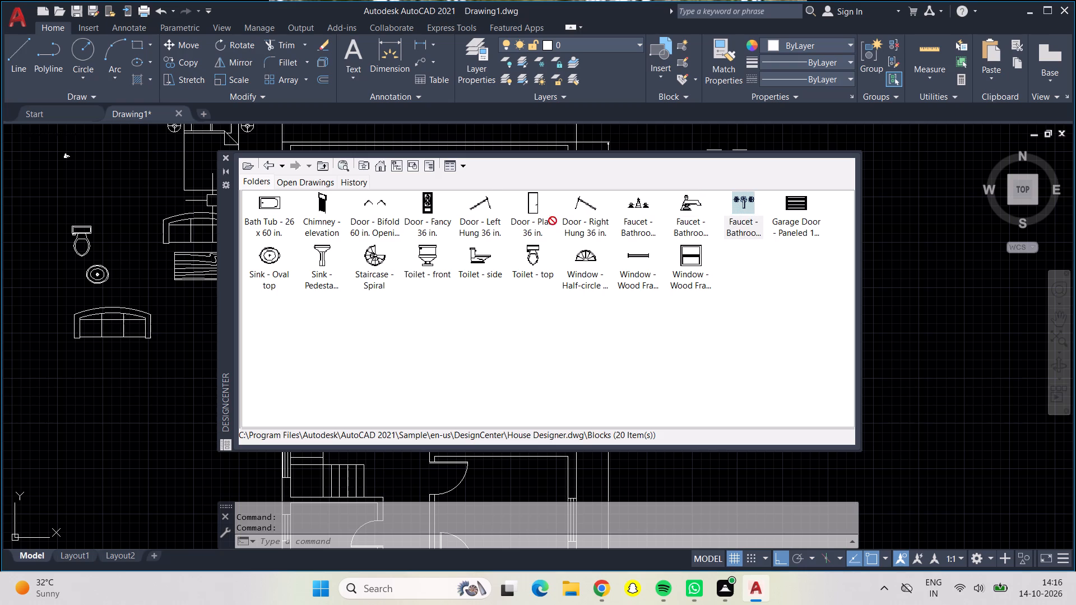
drag(553, 221, 58, 179)
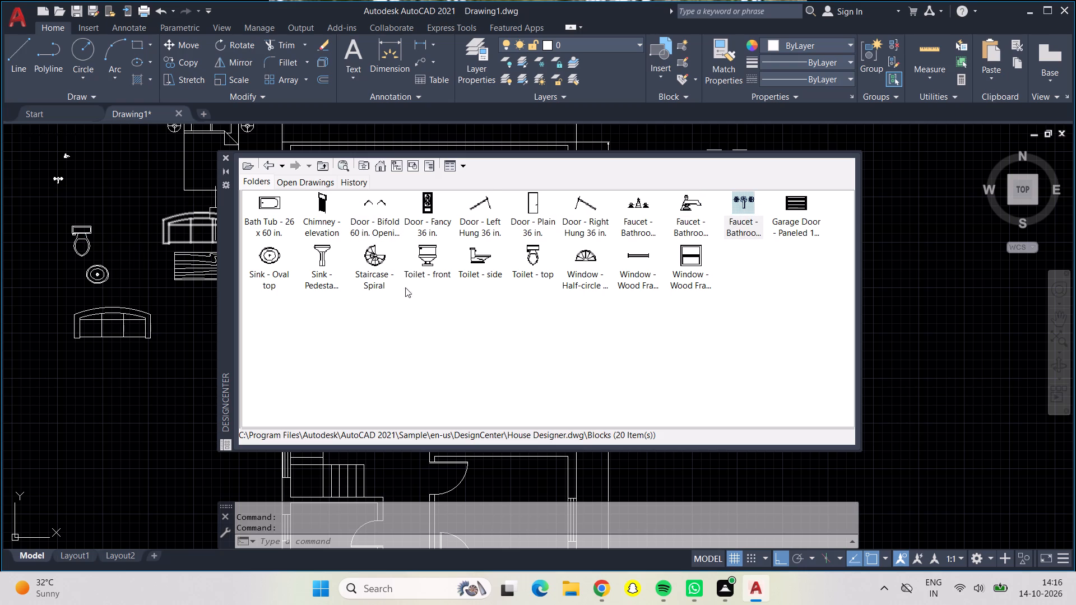
click(270, 171)
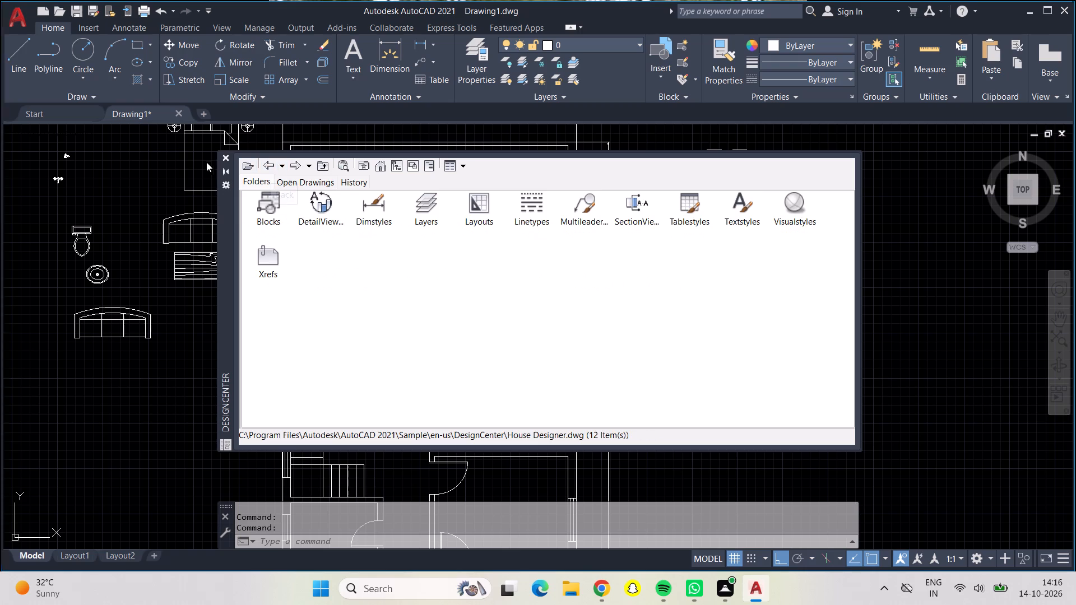
click(227, 161)
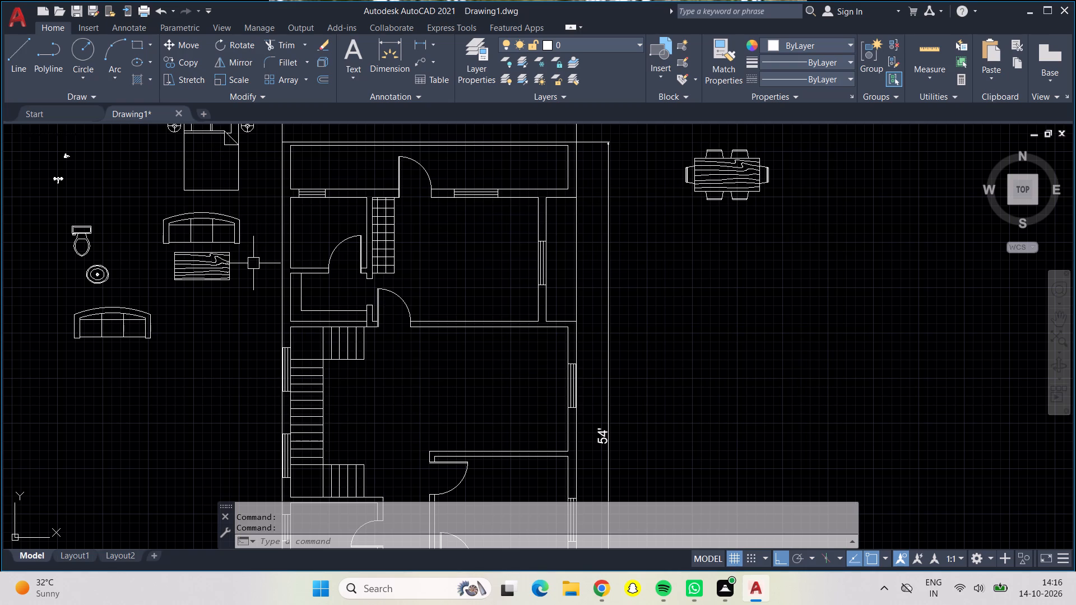
Copy the double bed with its two round side tables into the north bedroom, headboard against the north wall below the window.
middle_drag(253, 263, 251, 285)
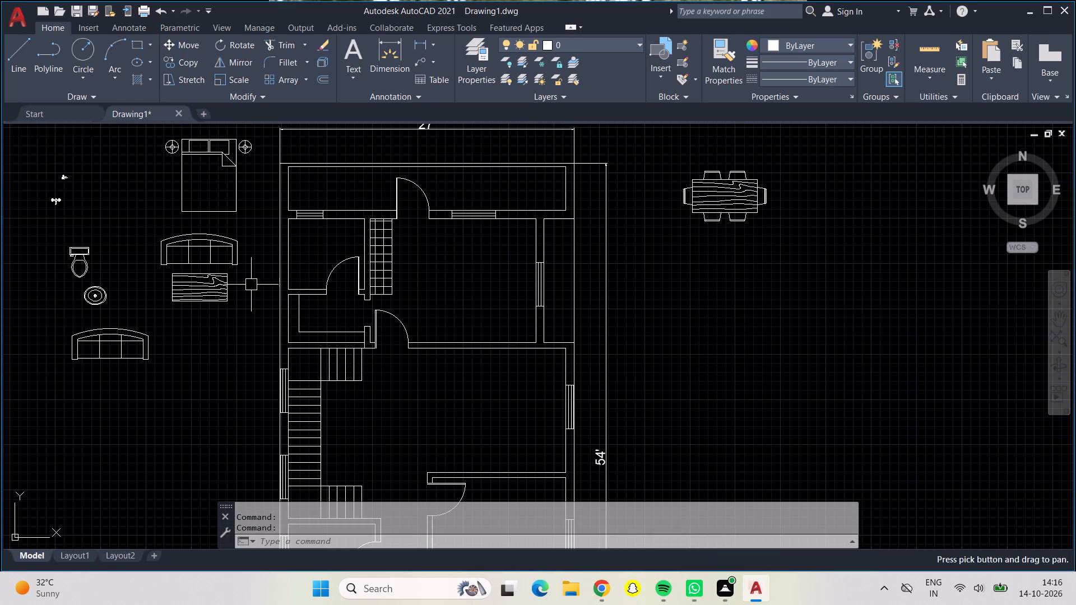
middle_drag(248, 227, 252, 274)
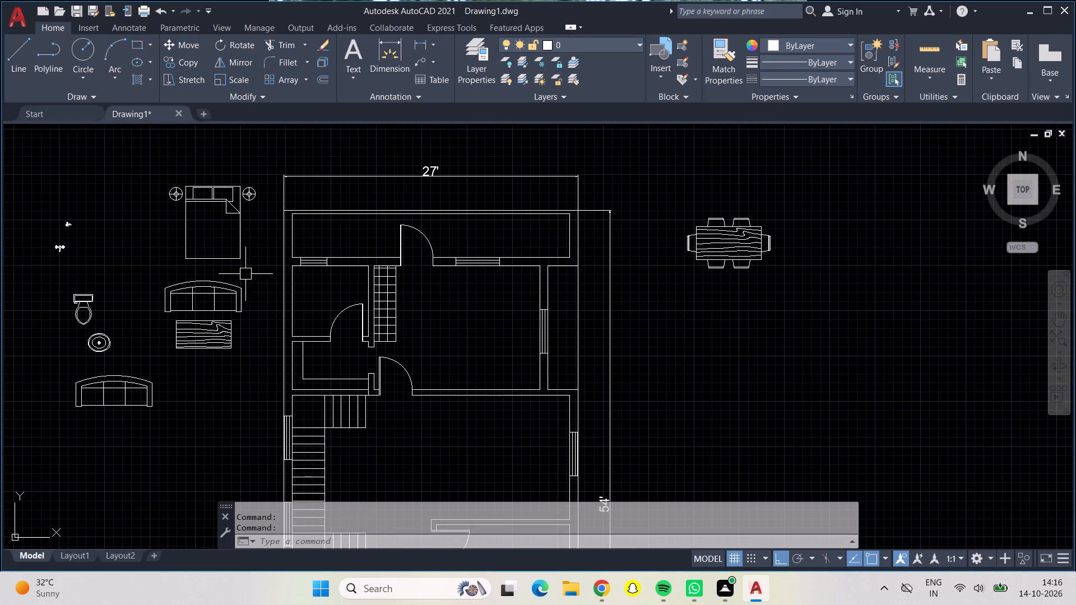
click(161, 171)
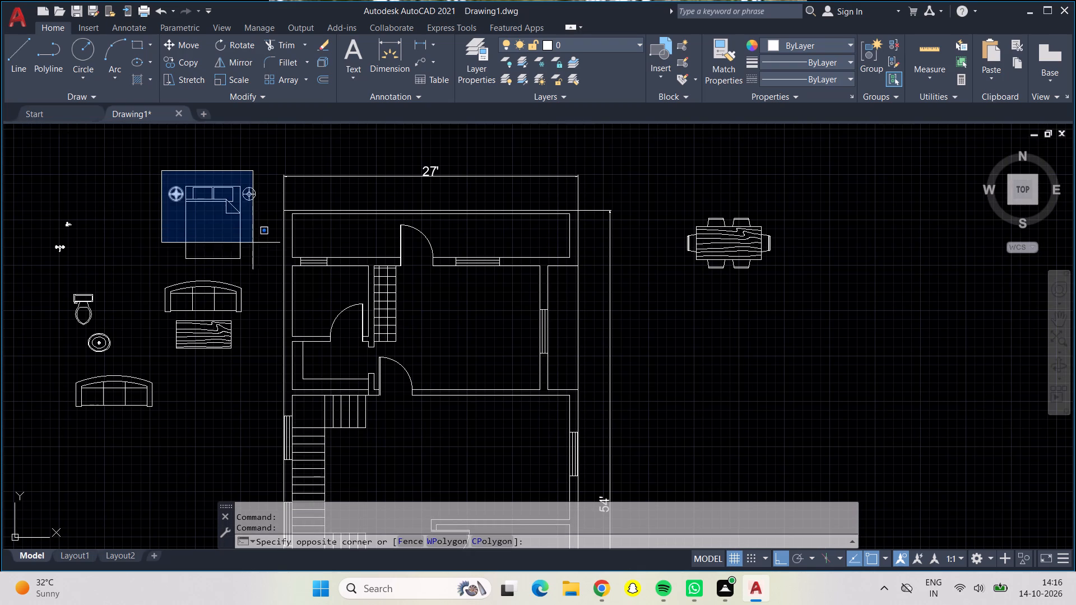
click(258, 273)
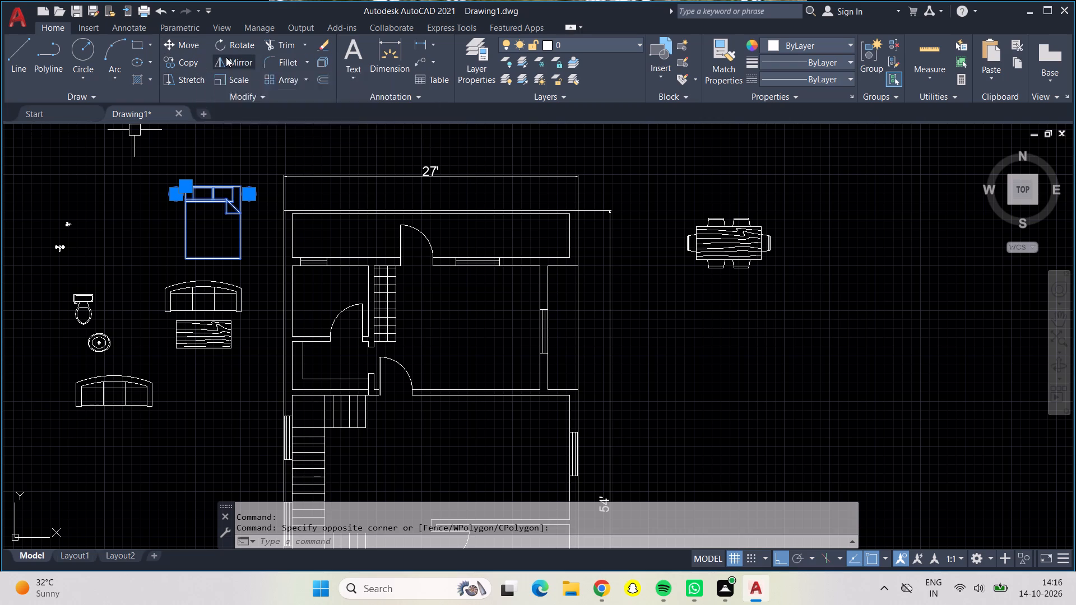
click(189, 63)
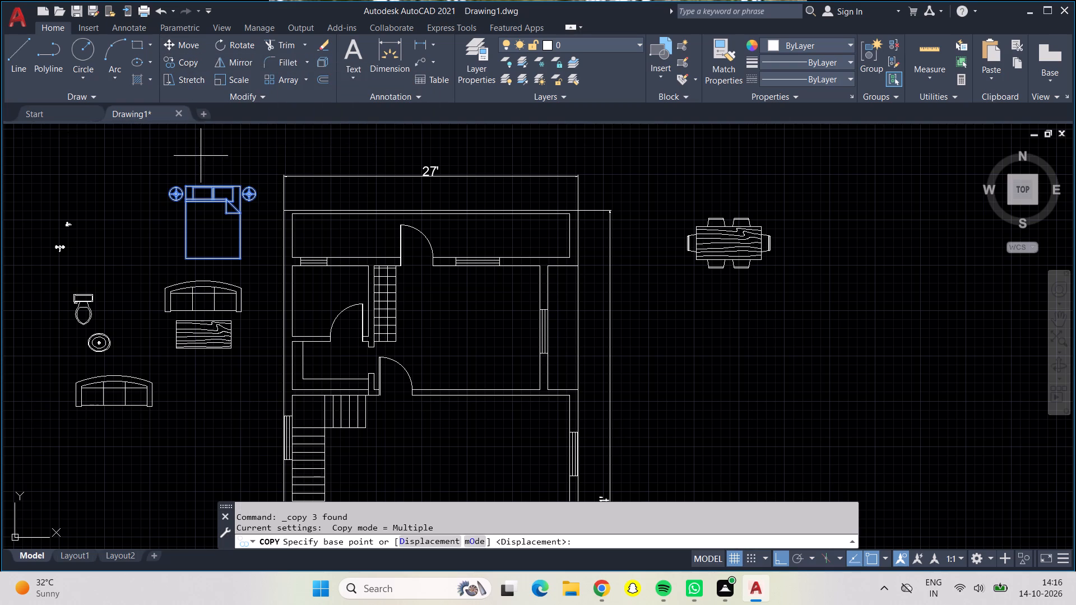
click(214, 217)
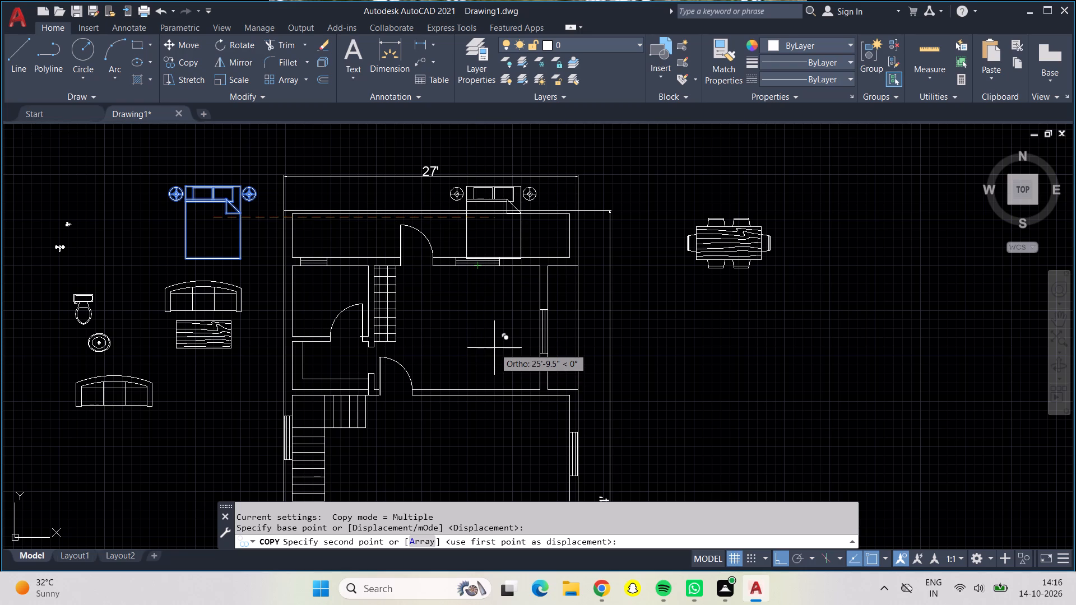
key(F8)
scroll(490, 306, down, 1)
scroll(490, 306, up, 1)
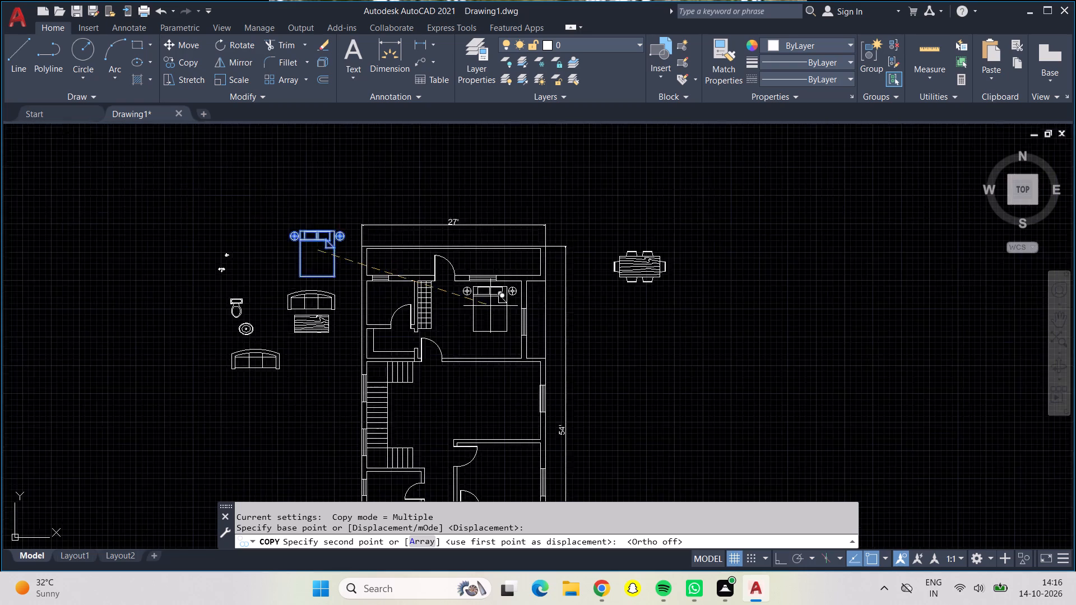
scroll(500, 313, up, 2)
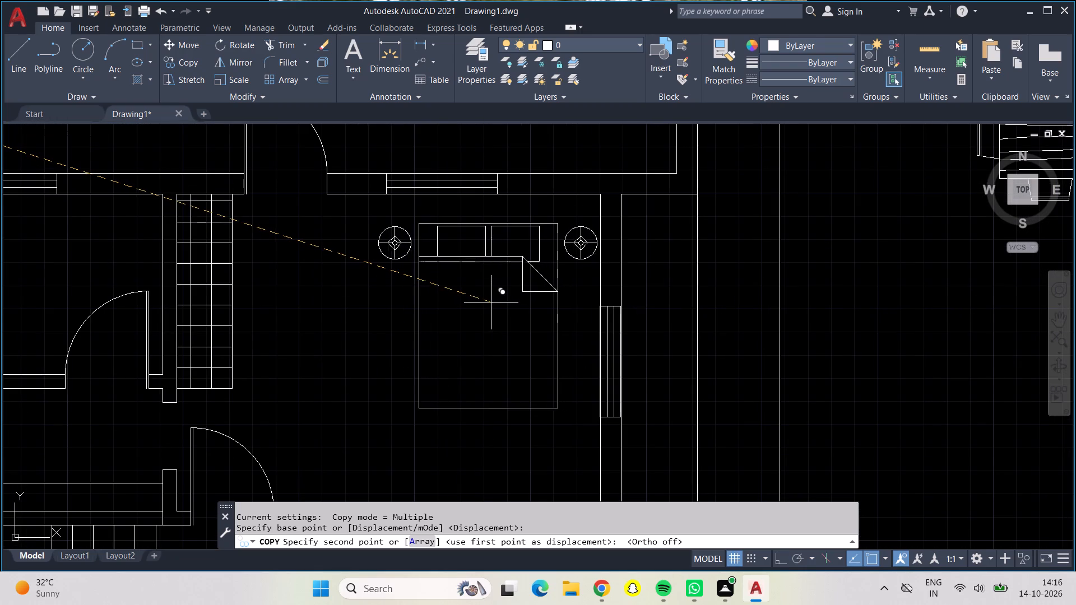
middle_drag(491, 302, 467, 271)
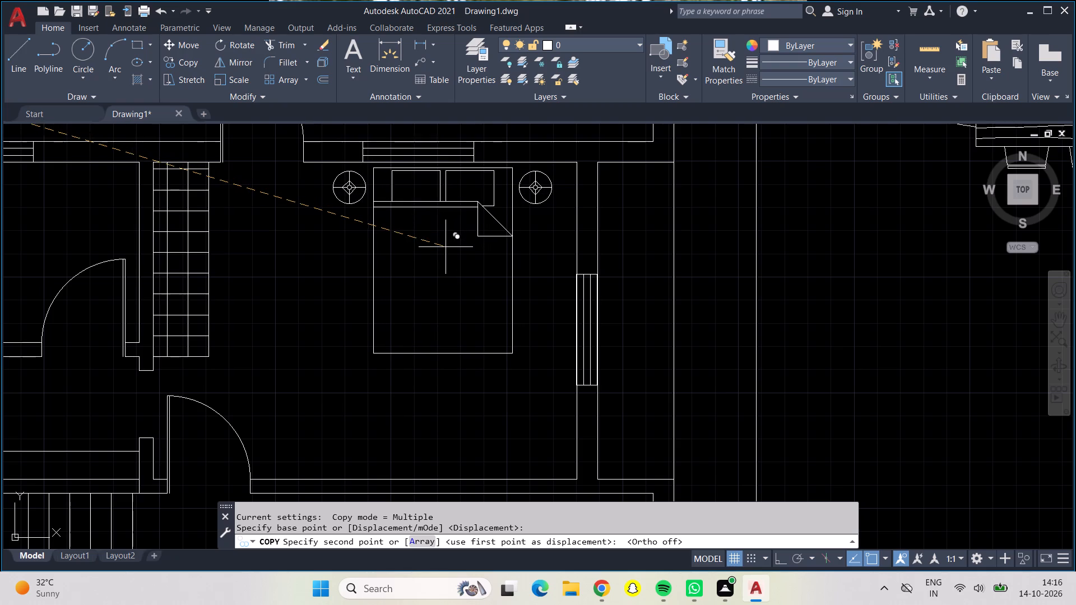
scroll(447, 244, up, 1)
middle_drag(449, 245, 440, 294)
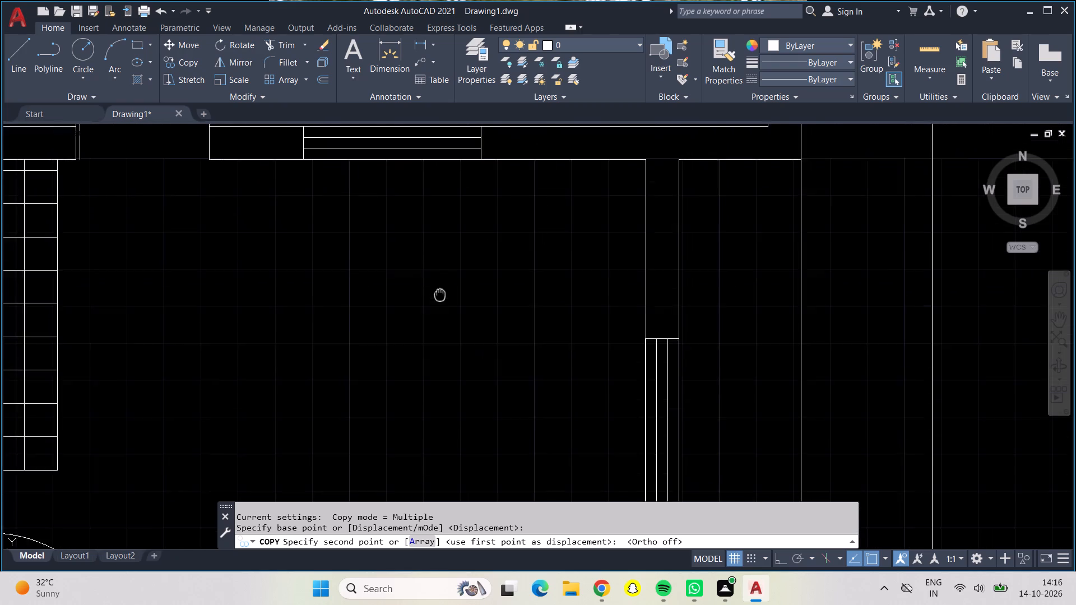
middle_drag(440, 294, 438, 313)
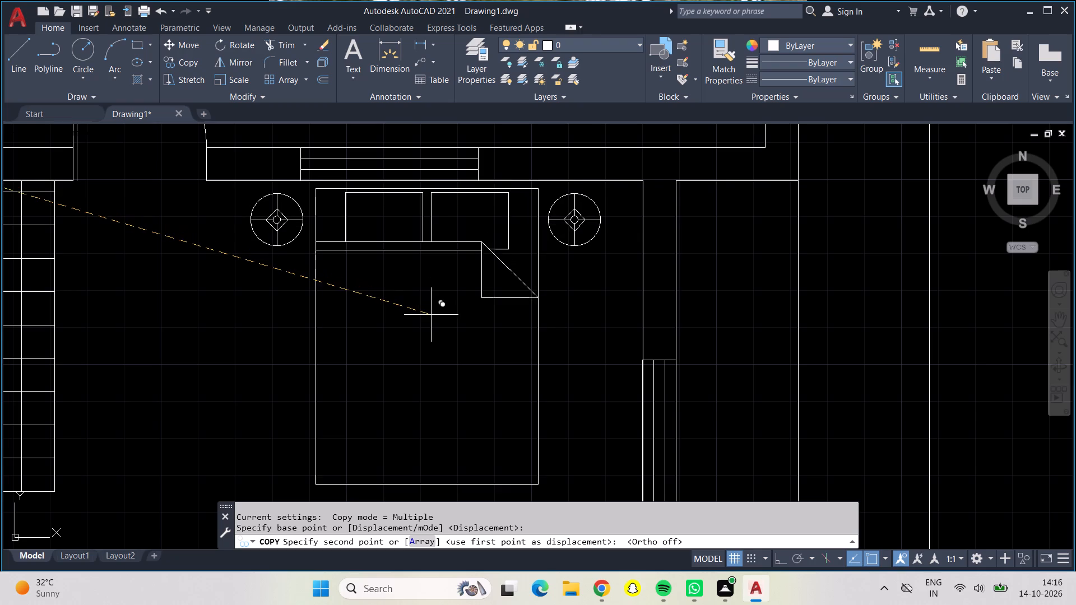
scroll(429, 309, up, 3)
middle_drag(429, 309, 446, 448)
scroll(445, 446, down, 1)
middle_drag(438, 418, 453, 483)
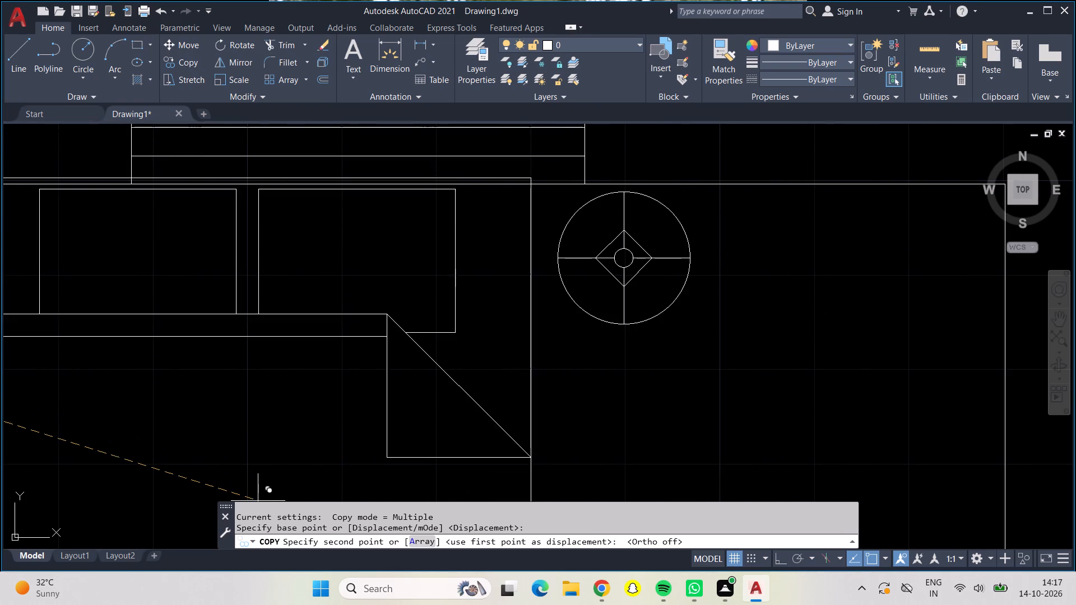
scroll(425, 439, down, 1)
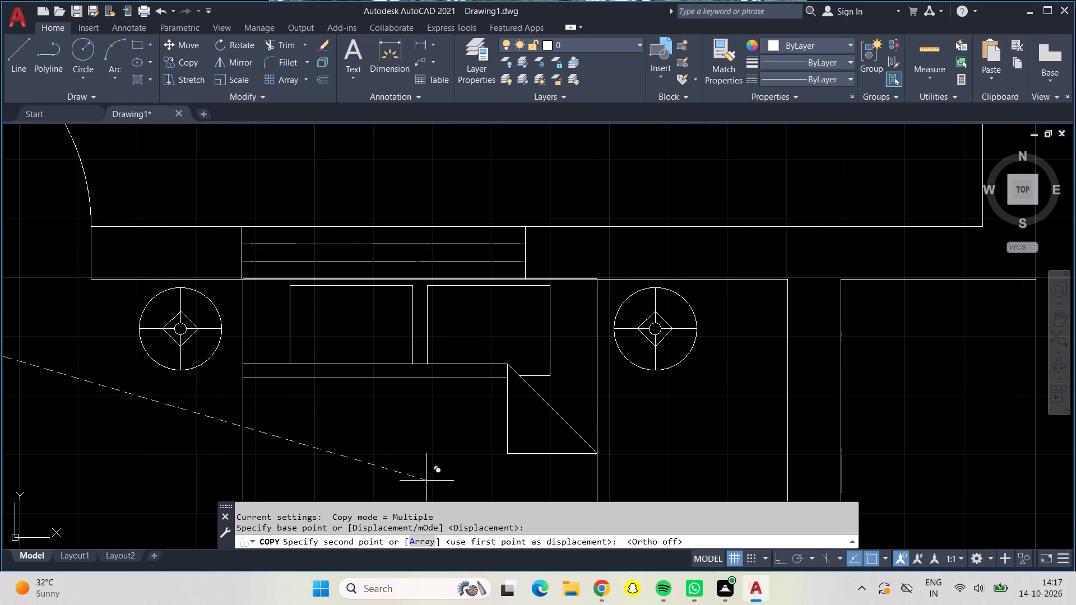
click(425, 481)
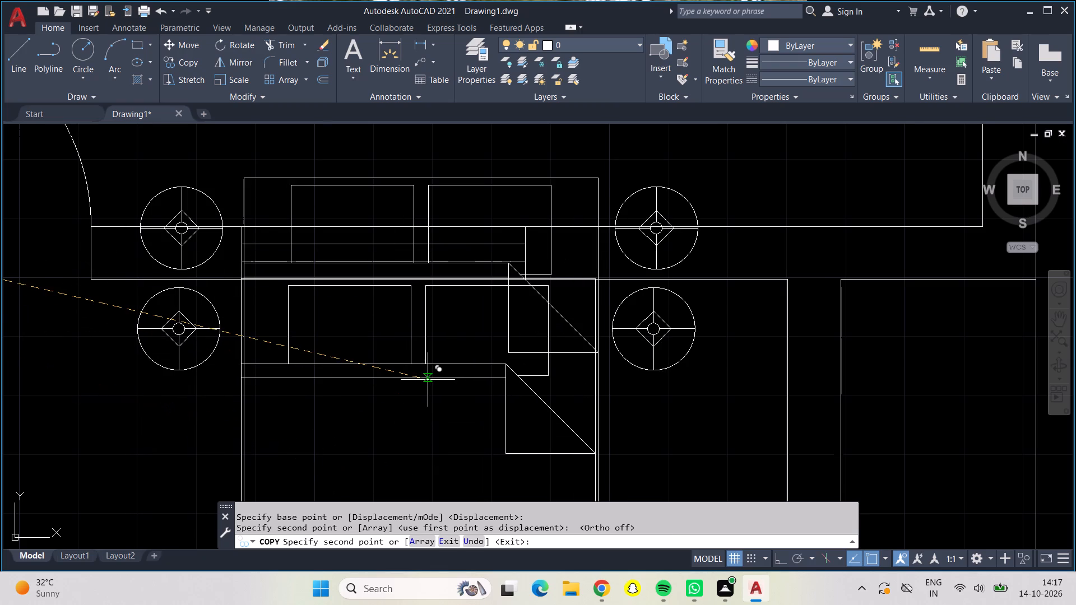
scroll(428, 380, up, 1)
scroll(428, 380, down, 1)
scroll(446, 425, down, 3)
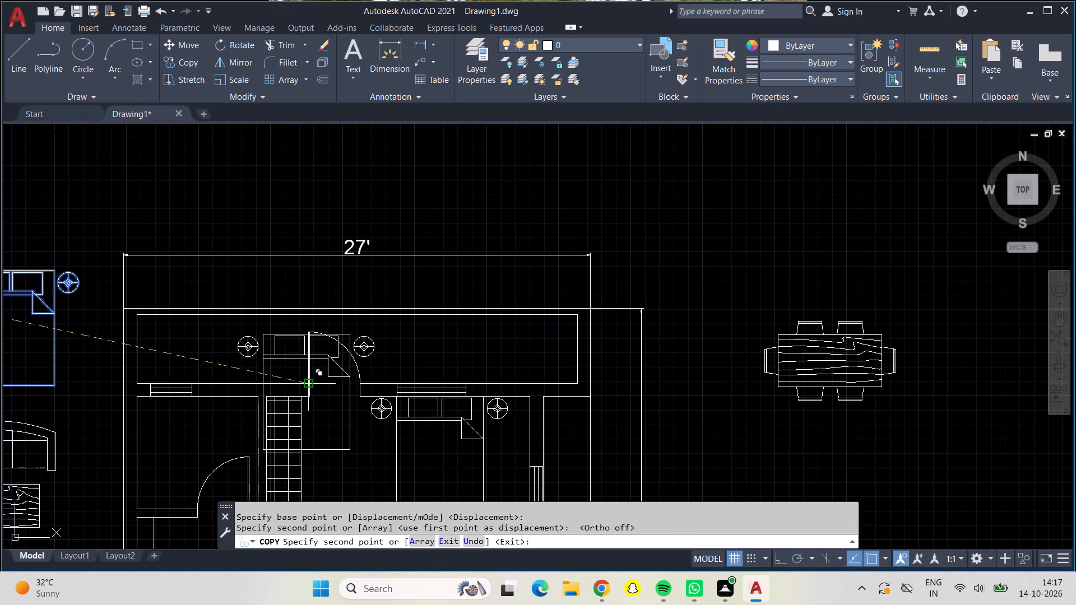
middle_drag(235, 371, 587, 319)
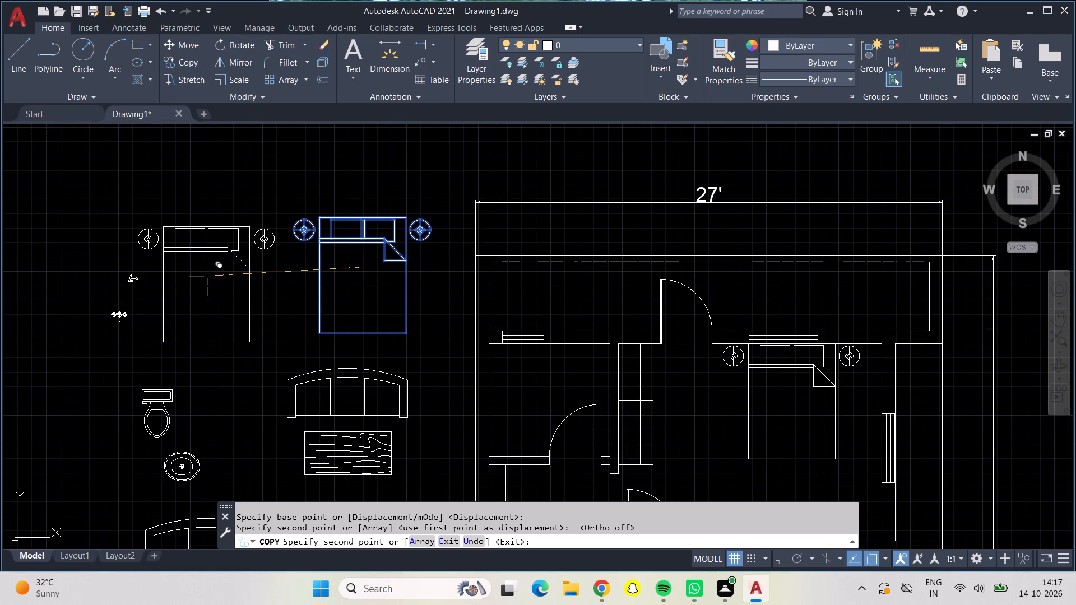
key(Return)
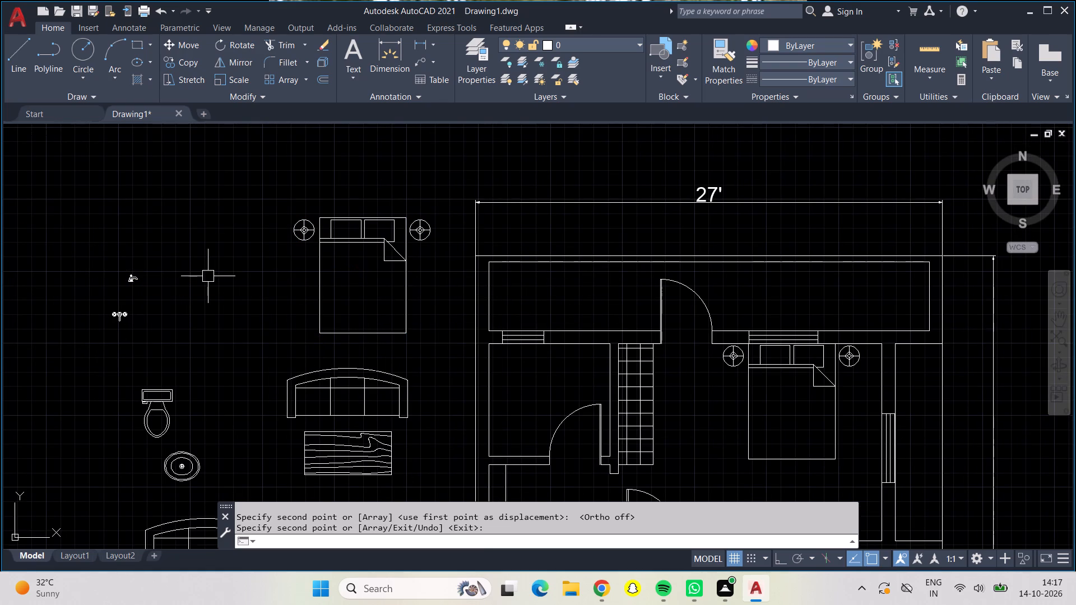
Rotate the original bed and its two side tables west of the plan by 270° about the bed's southwest corner.
click(275, 198)
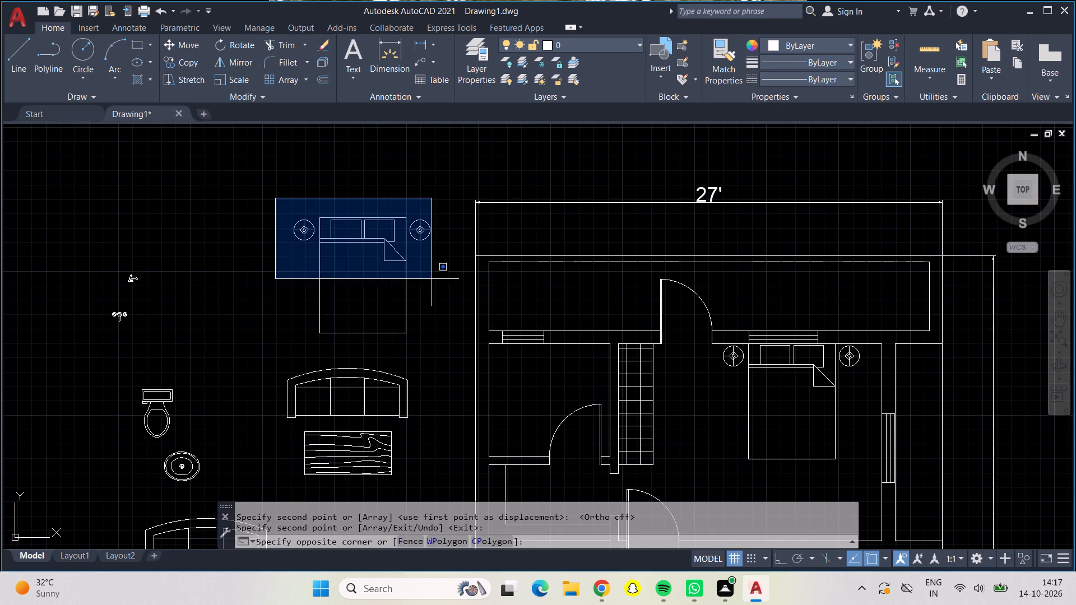
click(444, 350)
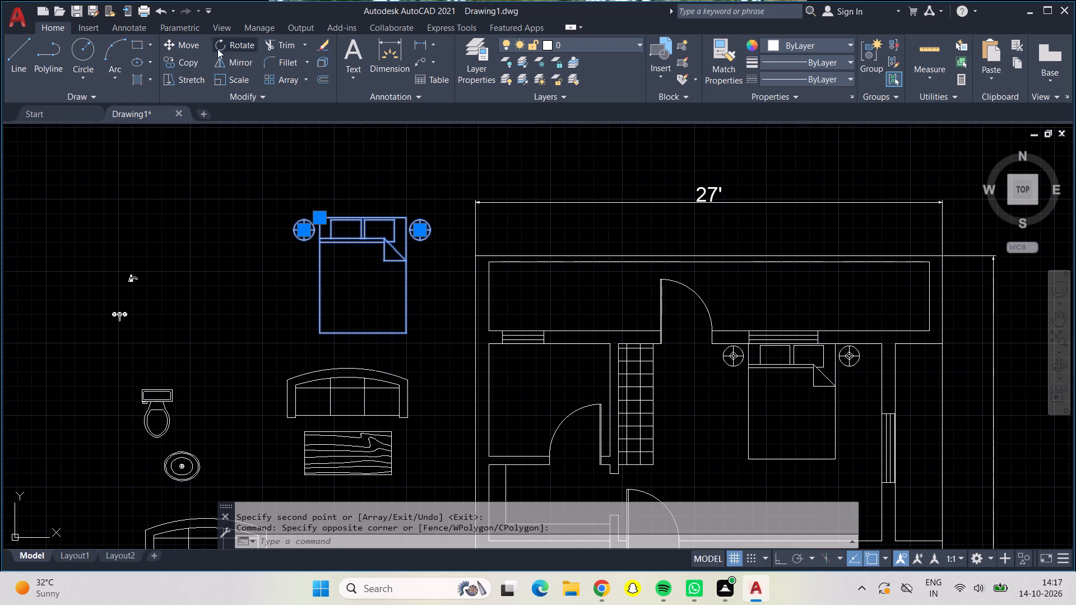
click(222, 41)
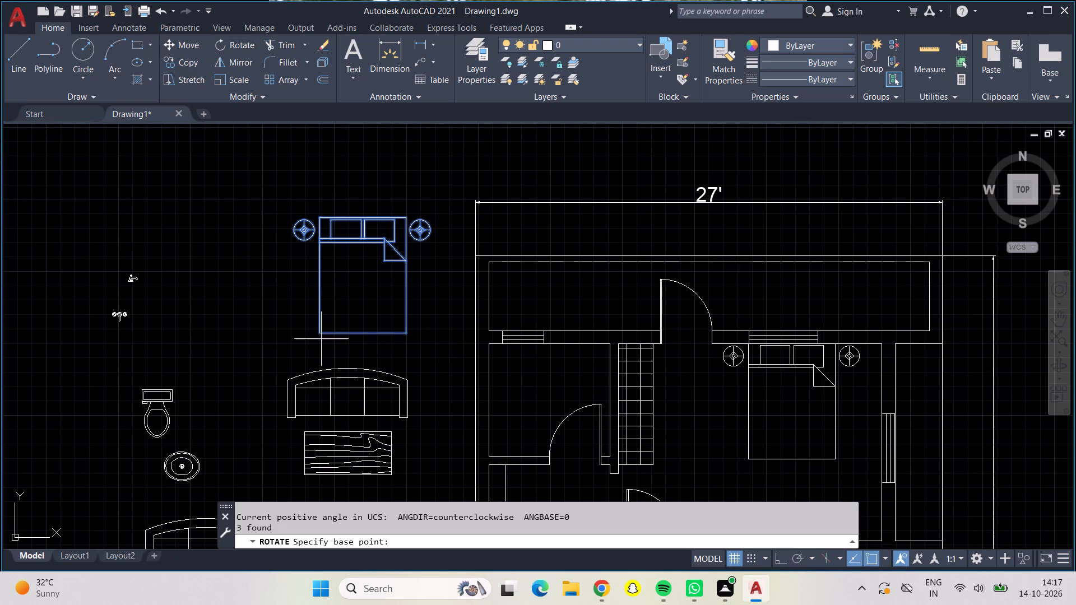
click(321, 339)
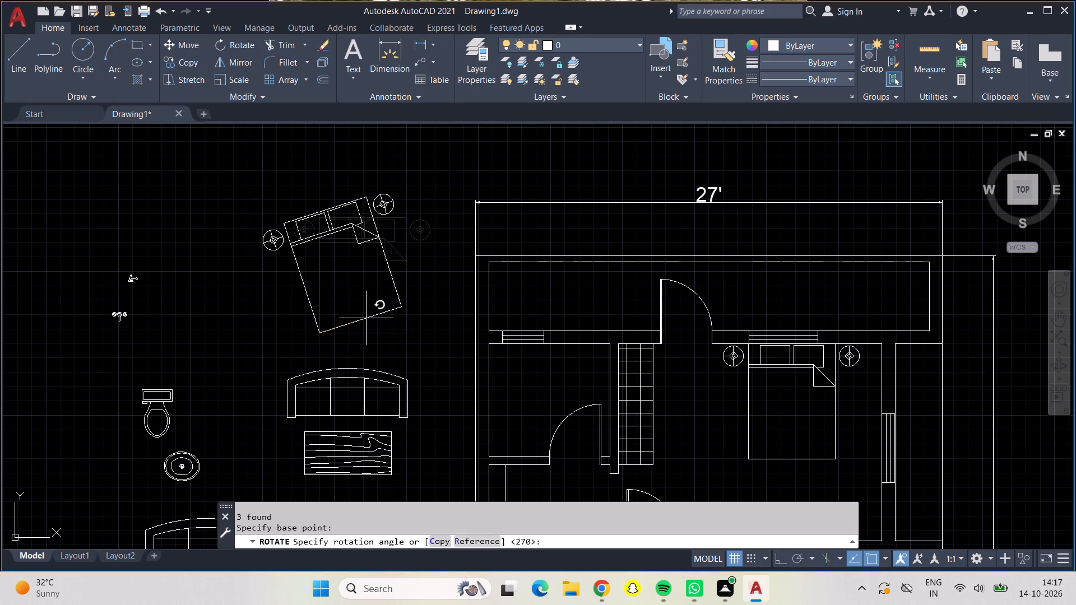
key(F8)
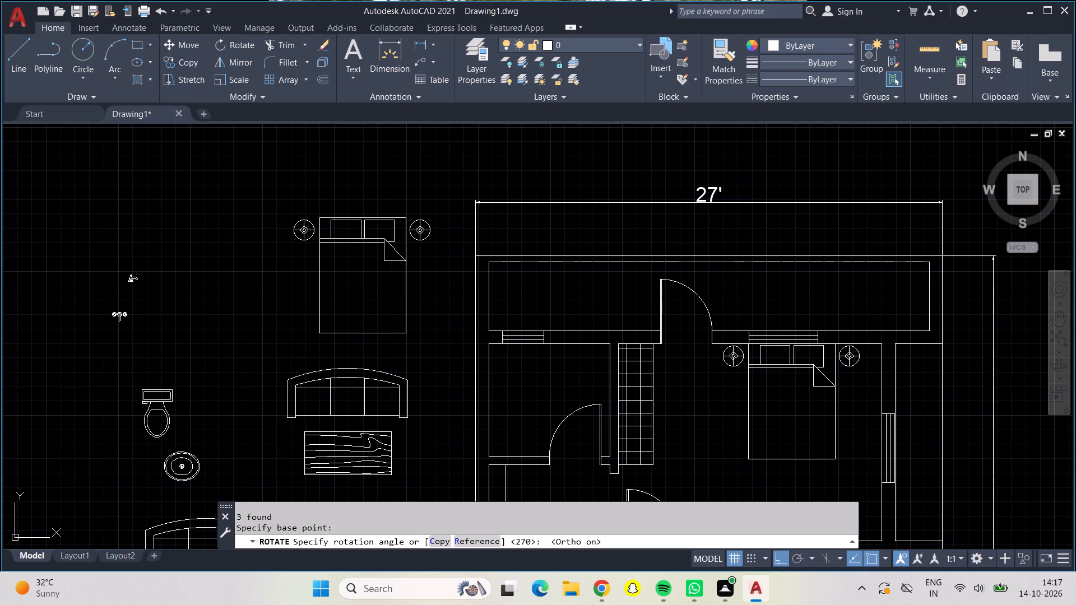
click(267, 435)
Move the rotated double bed and its two side tables into the east bedroom south of the hall, headboard against the east wall window.
middle_drag(260, 329, 163, 107)
scroll(176, 131, up, 1)
middle_drag(152, 175, 161, 291)
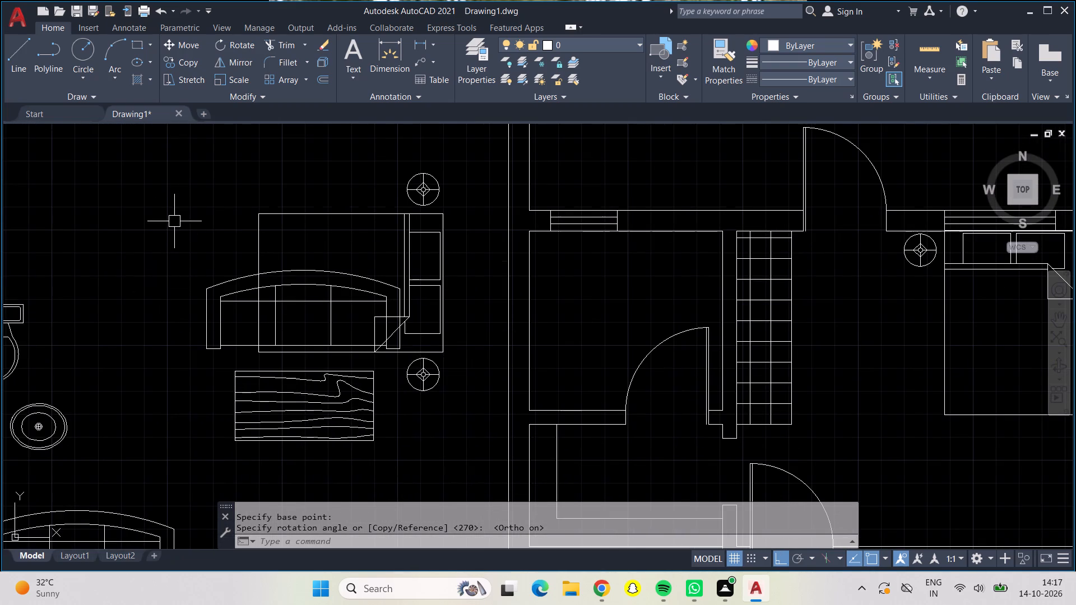
drag(192, 150, 200, 147)
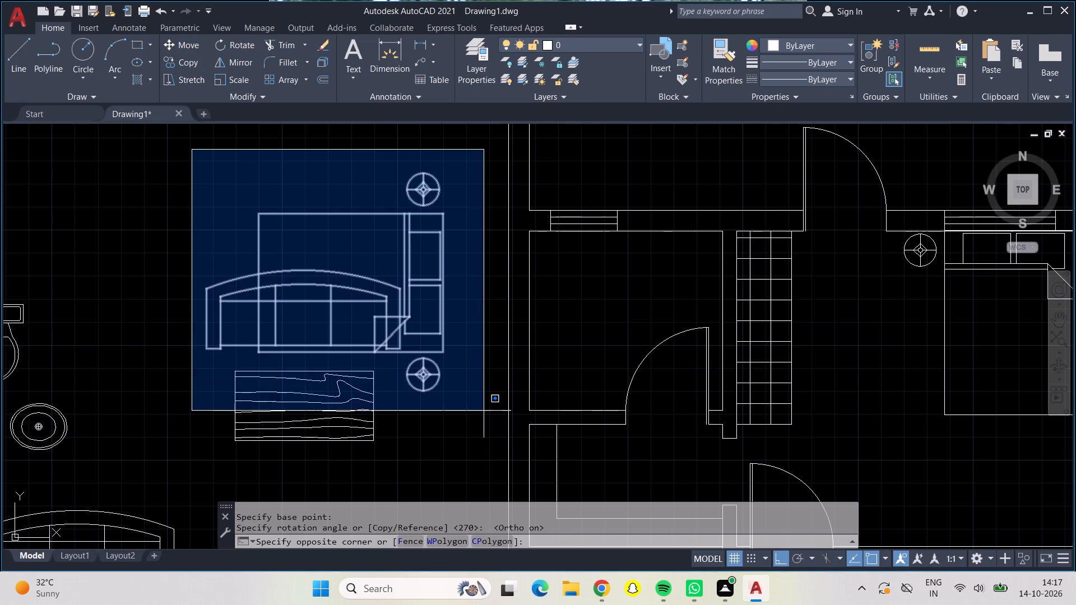
click(99, 171)
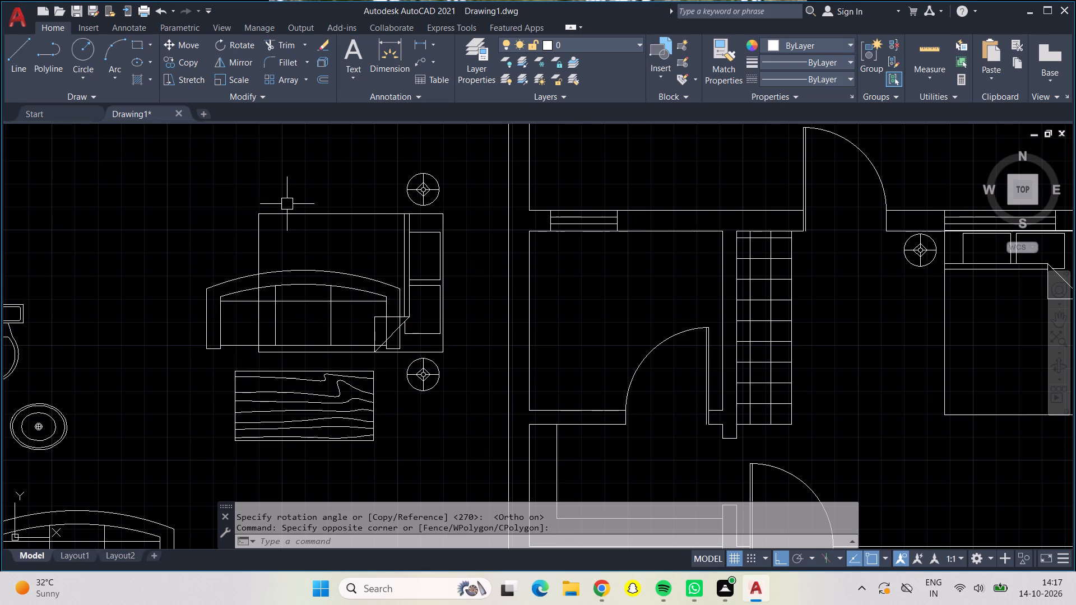
click(289, 213)
click(420, 182)
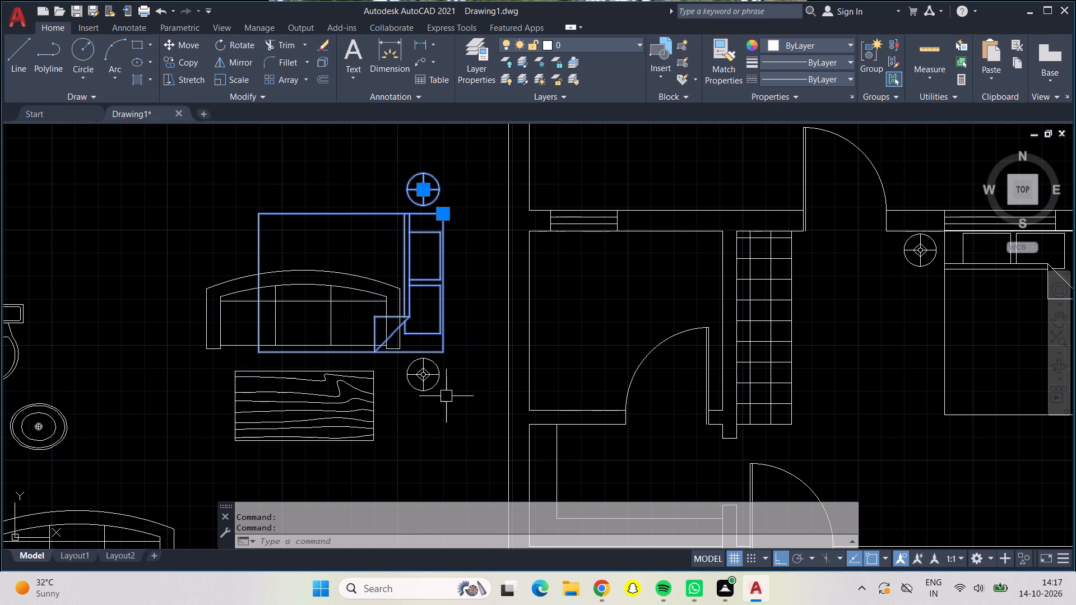
click(433, 387)
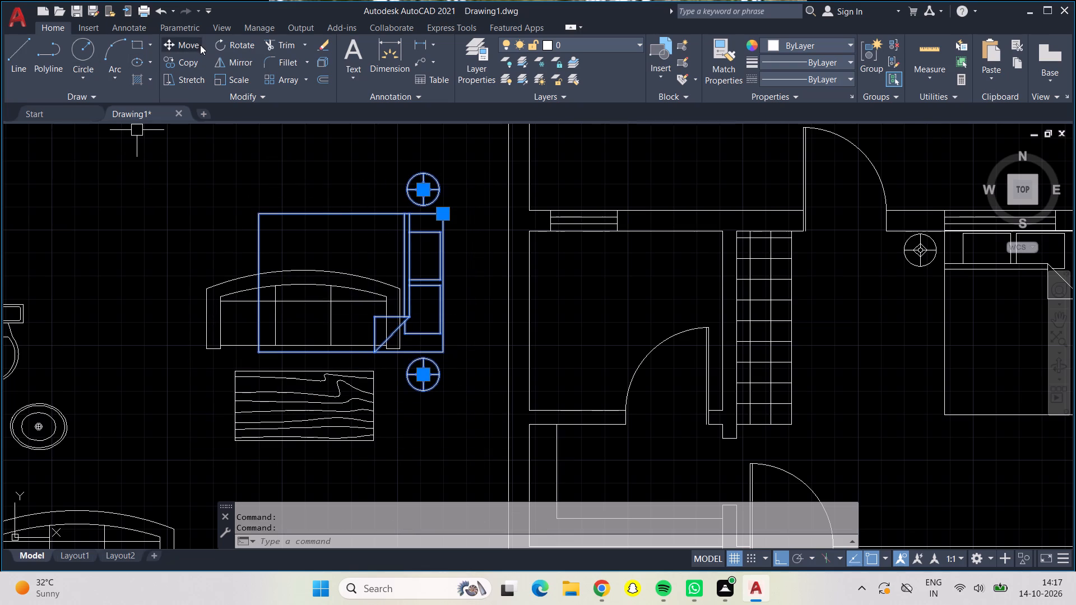
click(200, 45)
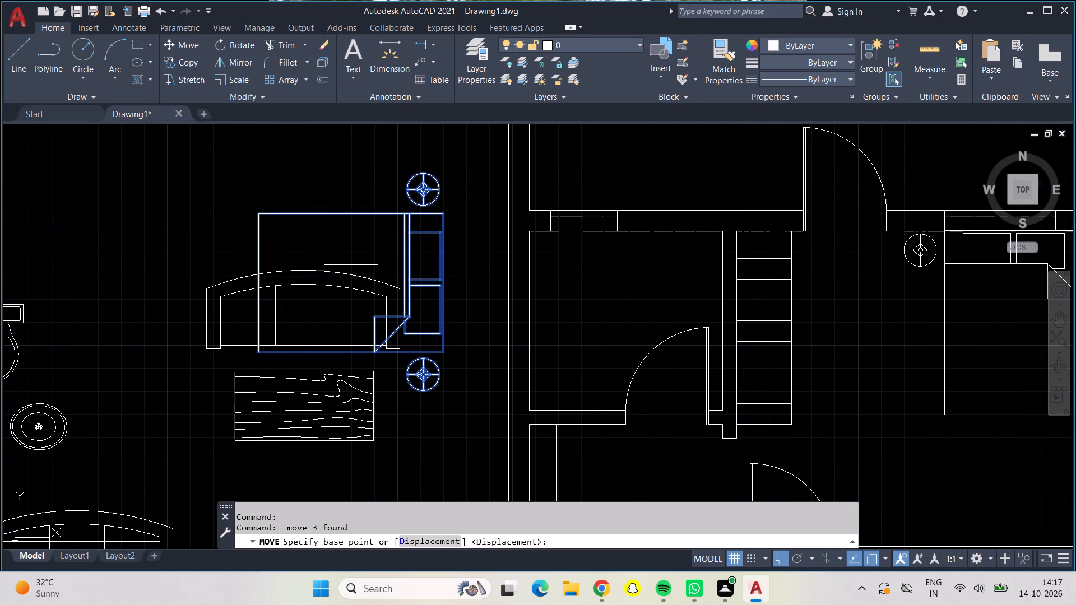
click(351, 265)
middle_drag(532, 323, 132, 304)
scroll(146, 303, down, 2)
scroll(177, 308, up, 1)
scroll(323, 305, down, 1)
scroll(326, 309, up, 1)
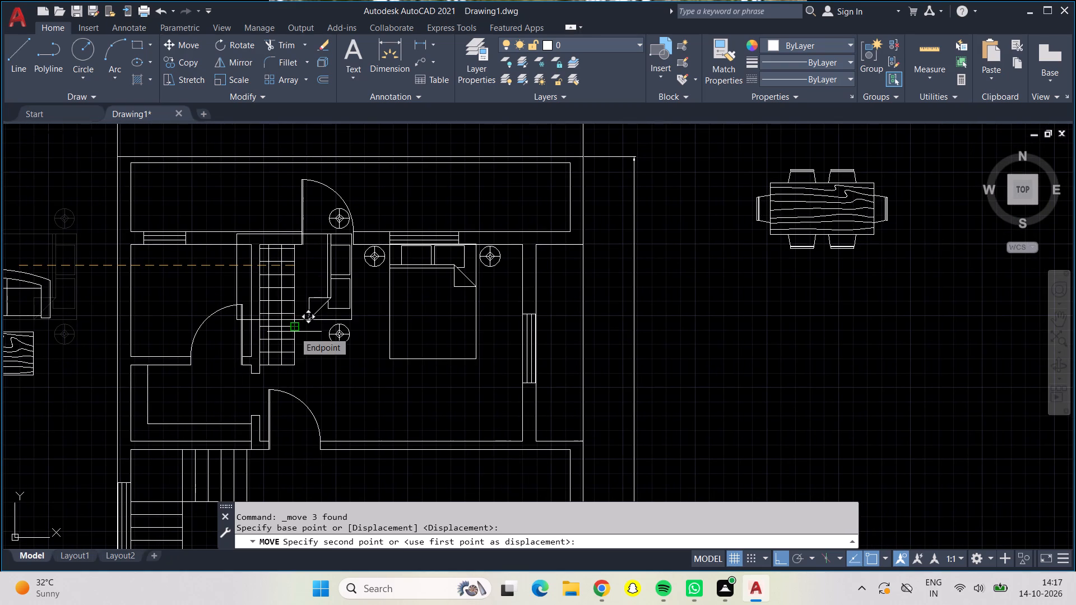
key(F8)
scroll(331, 371, down, 1)
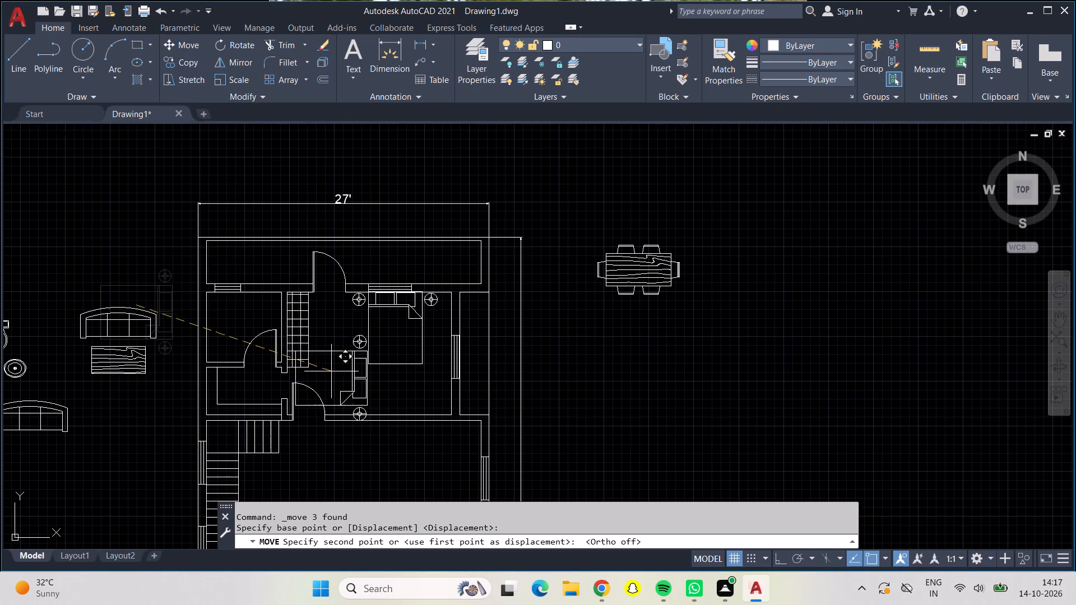
middle_drag(401, 466, 298, 273)
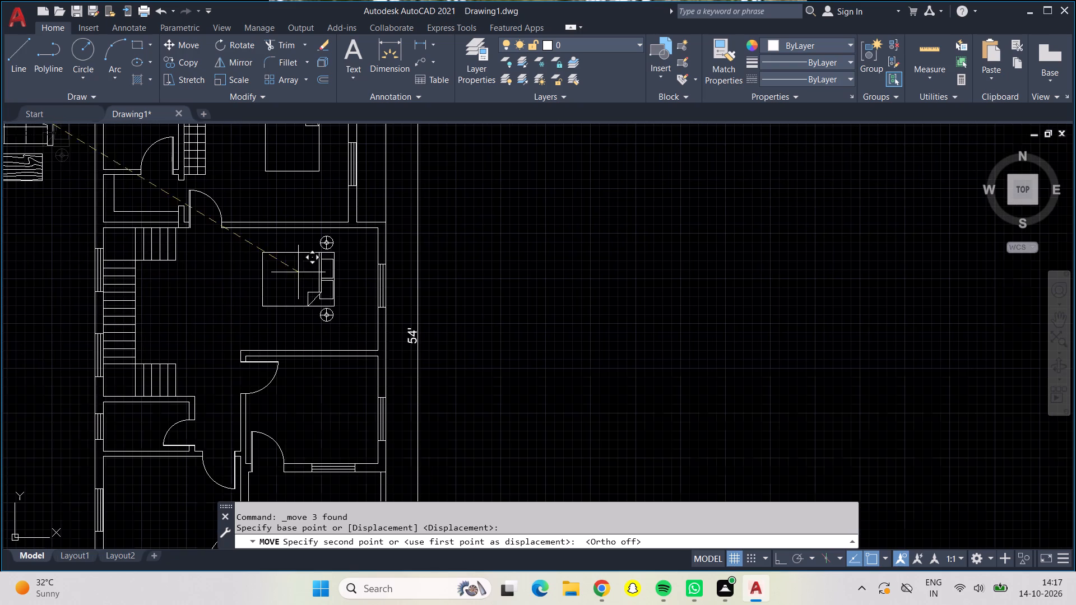
middle_drag(322, 415, 272, 357)
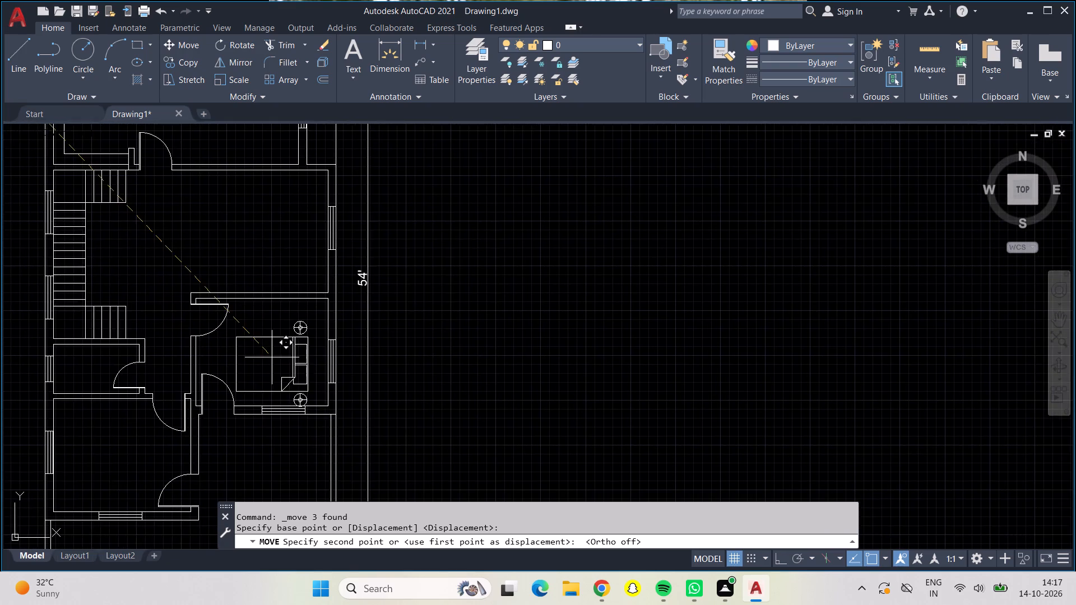
scroll(272, 357, up, 1)
scroll(272, 357, down, 1)
scroll(272, 357, up, 3)
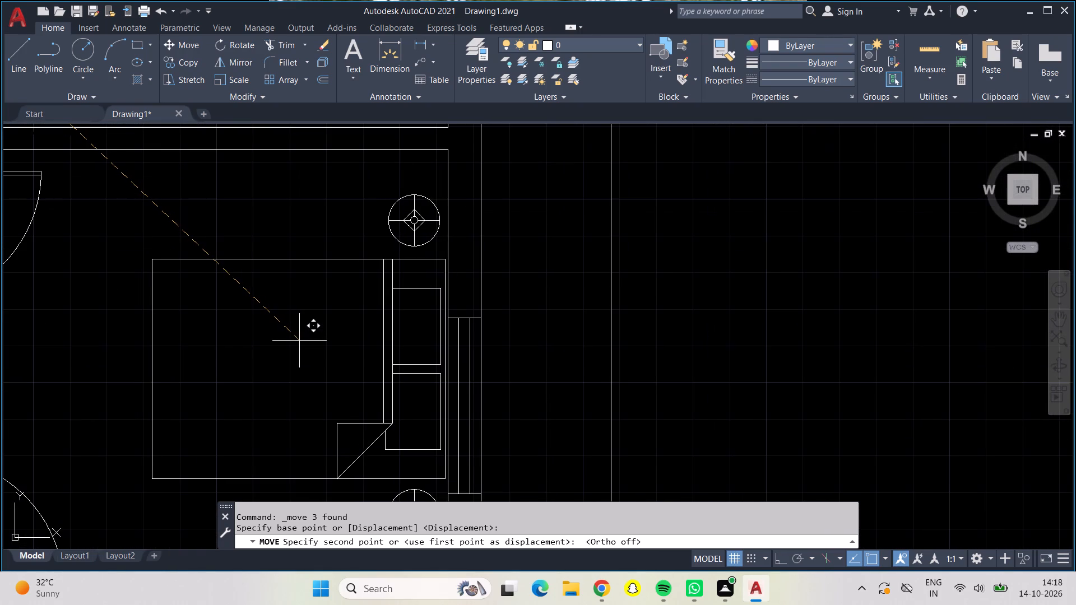
click(302, 341)
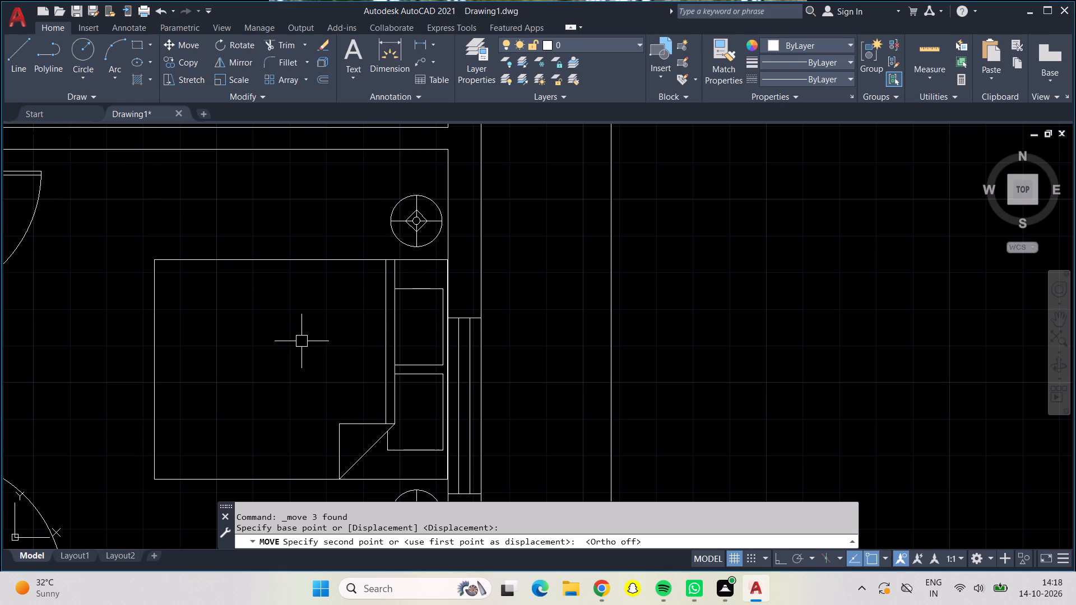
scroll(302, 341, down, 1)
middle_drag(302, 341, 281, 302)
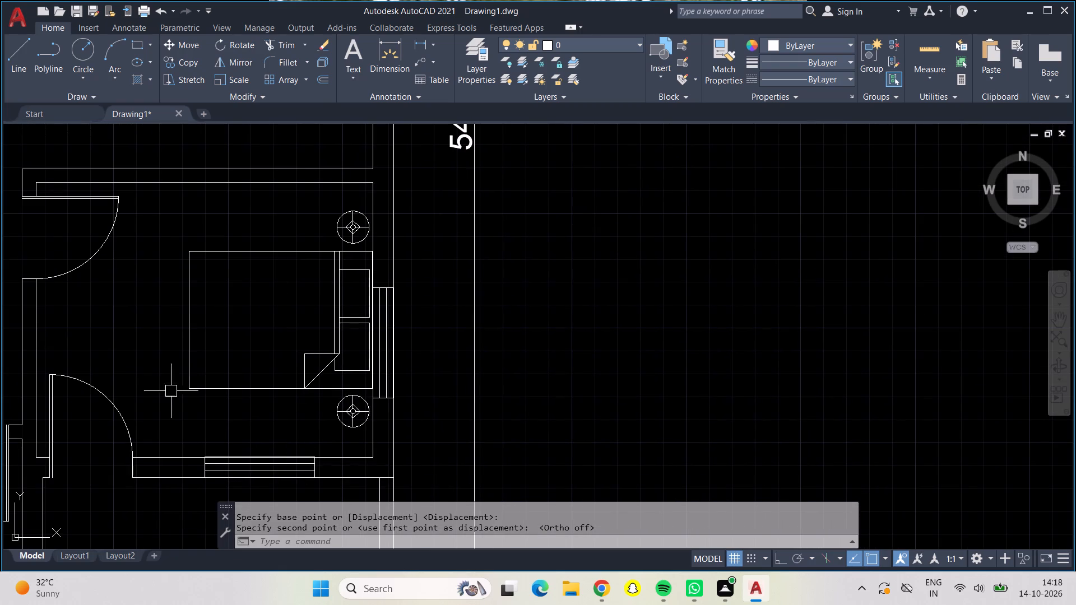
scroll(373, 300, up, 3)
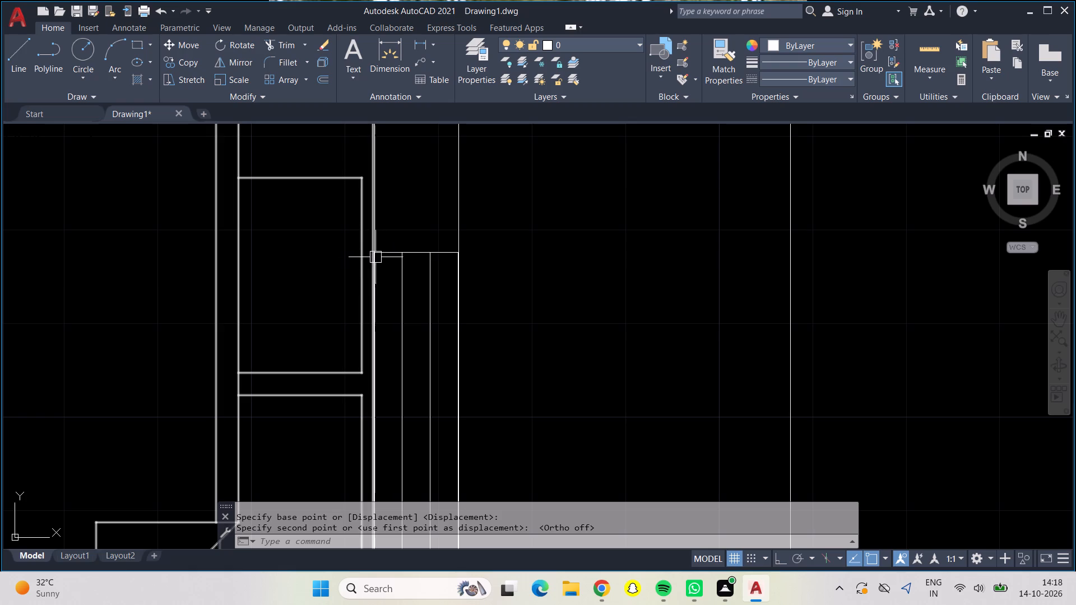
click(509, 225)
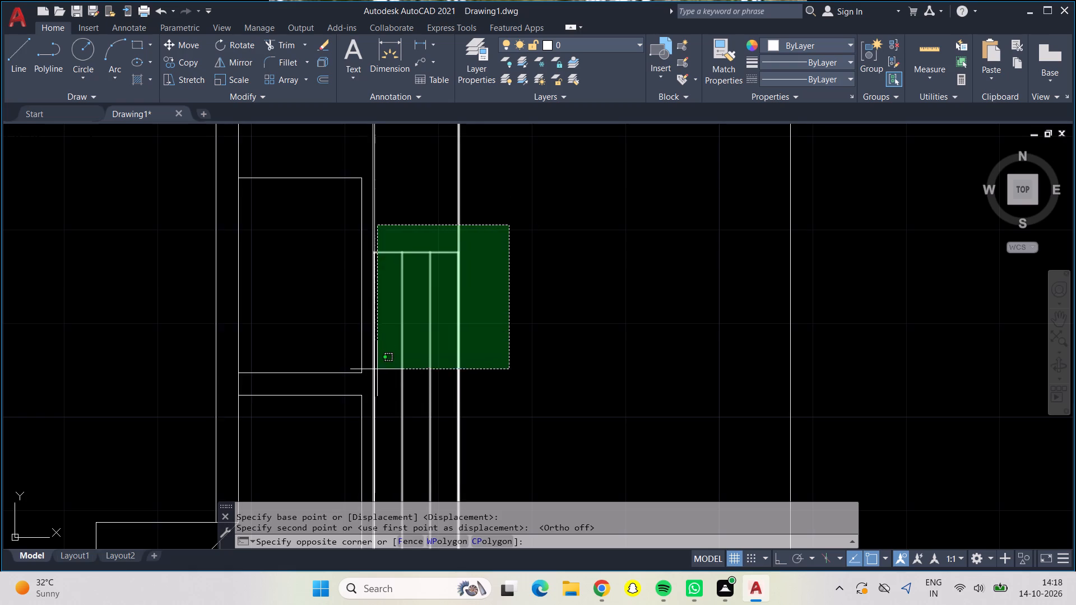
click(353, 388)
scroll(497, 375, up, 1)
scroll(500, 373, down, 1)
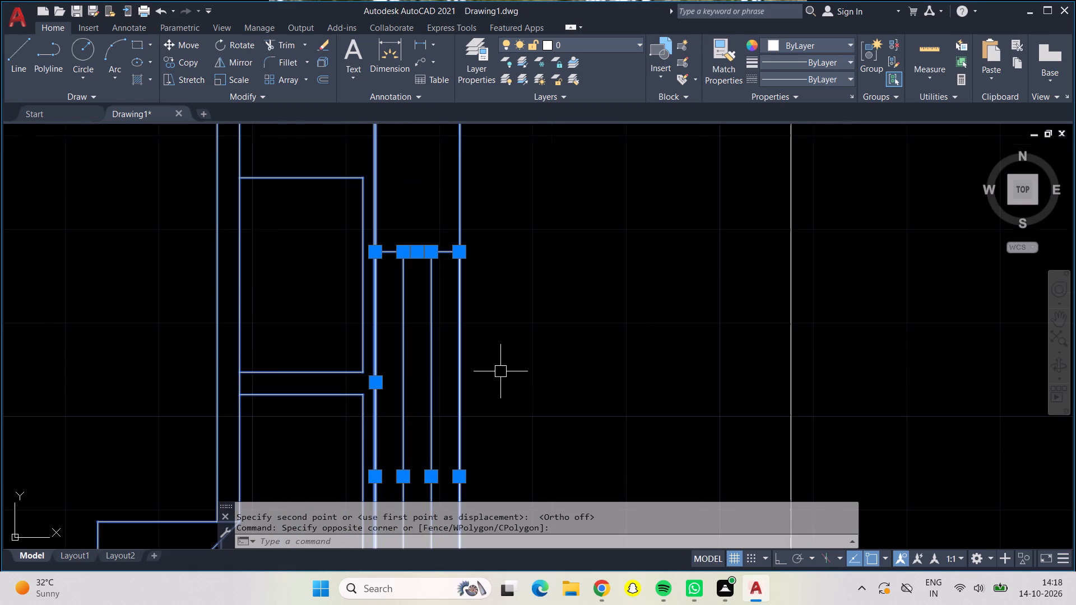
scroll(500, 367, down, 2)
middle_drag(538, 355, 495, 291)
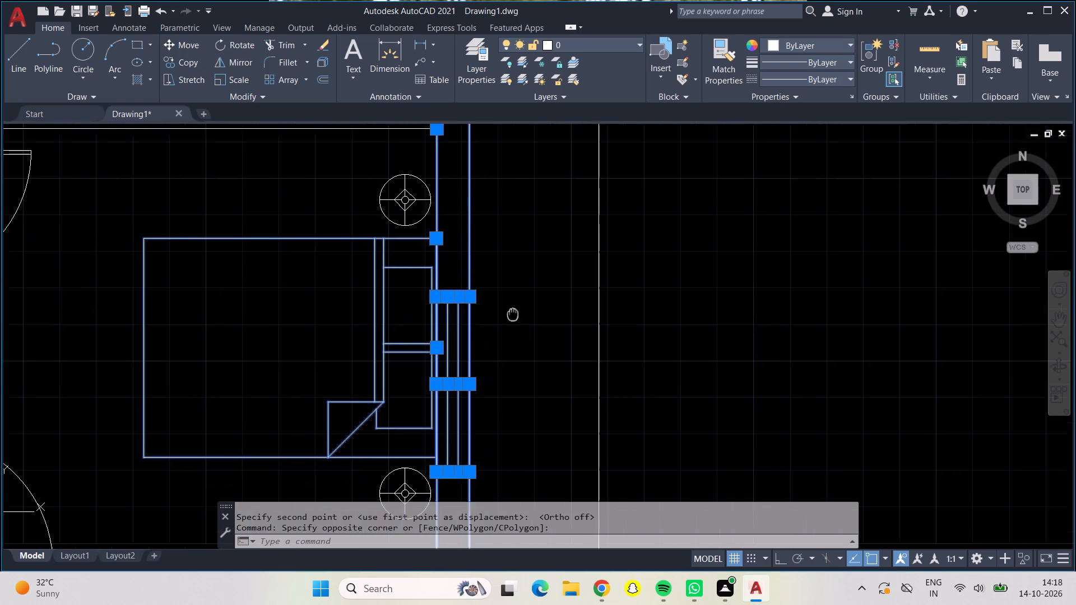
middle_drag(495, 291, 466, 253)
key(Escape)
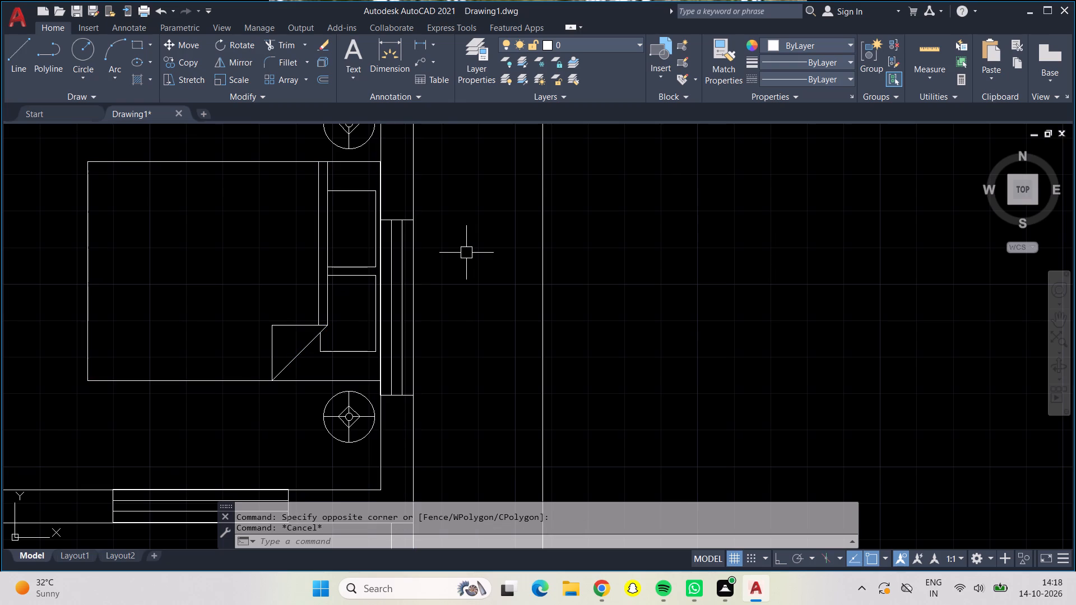
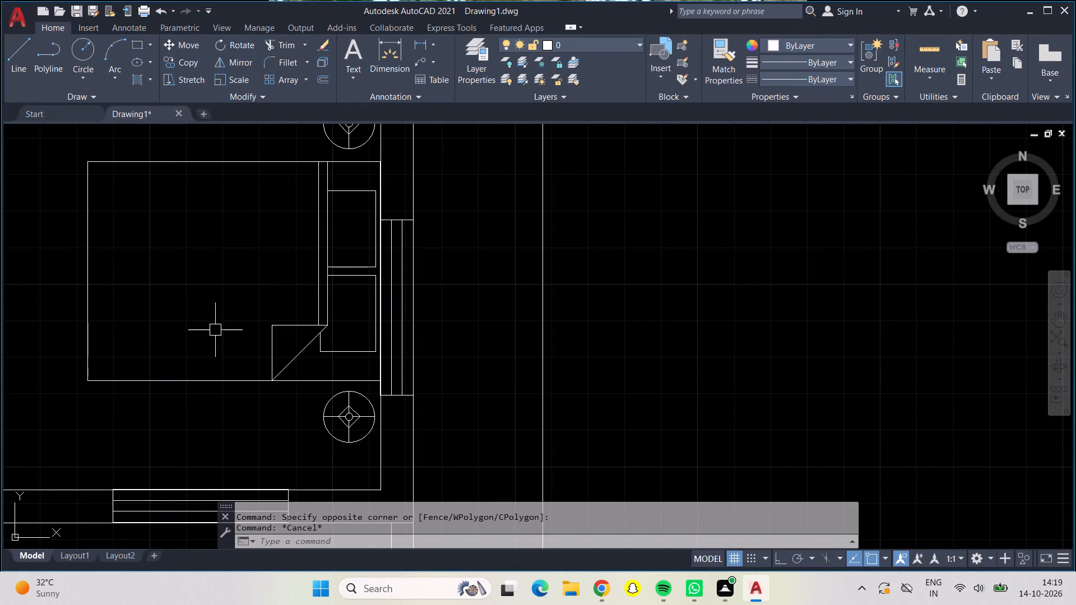
Move the north bedroom's bed slightly south so its headboard edge lies on the inner face of the north wall.
scroll(216, 330, up, 1)
scroll(216, 330, down, 1)
scroll(224, 311, up, 1)
scroll(224, 310, down, 2)
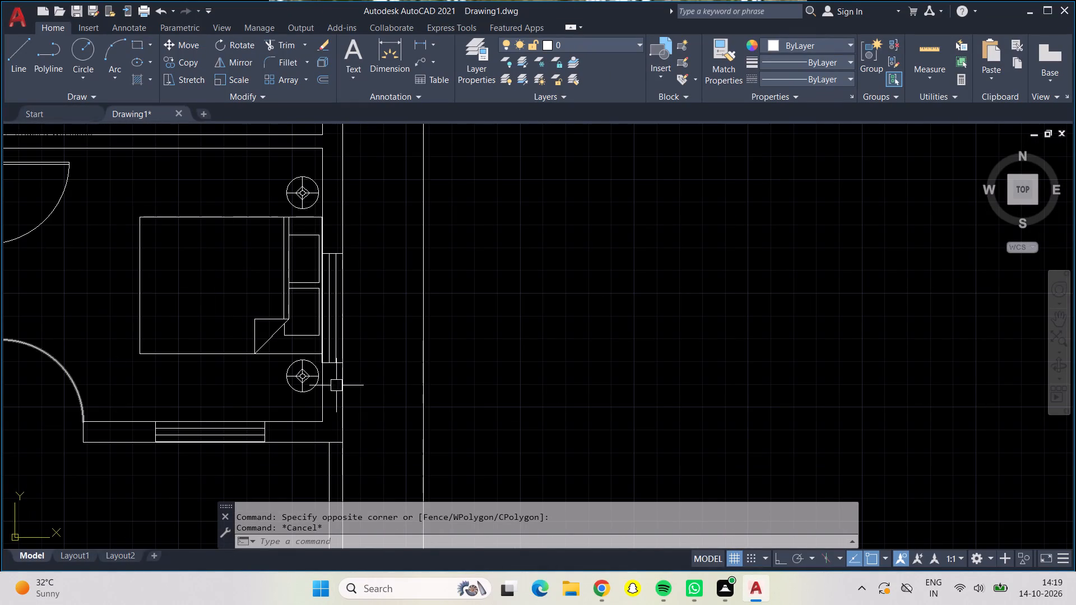
scroll(493, 238, down, 2)
middle_drag(493, 238, 521, 255)
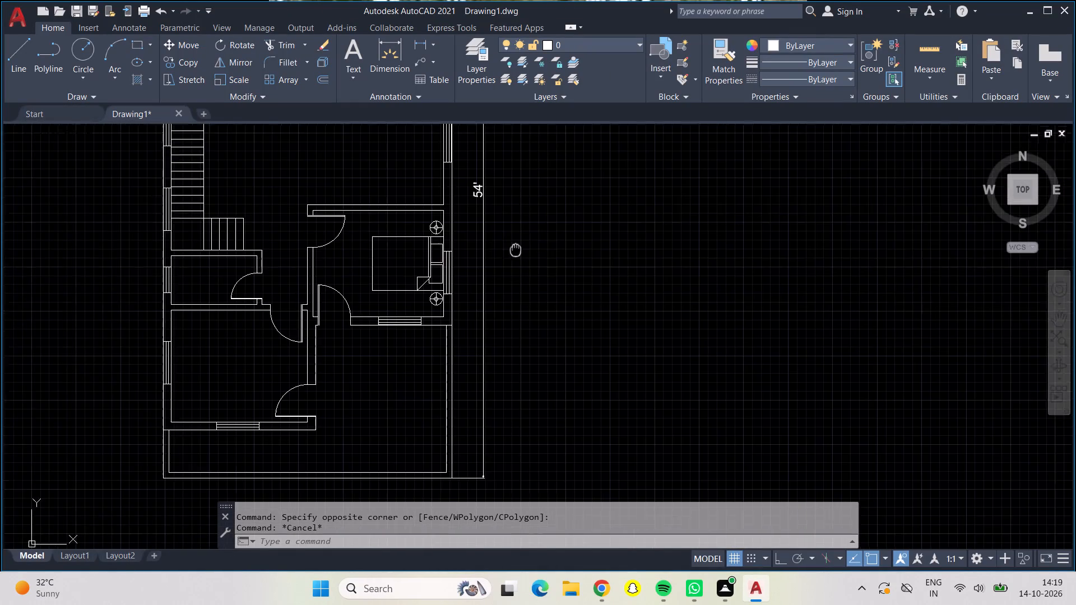
middle_drag(521, 255, 549, 280)
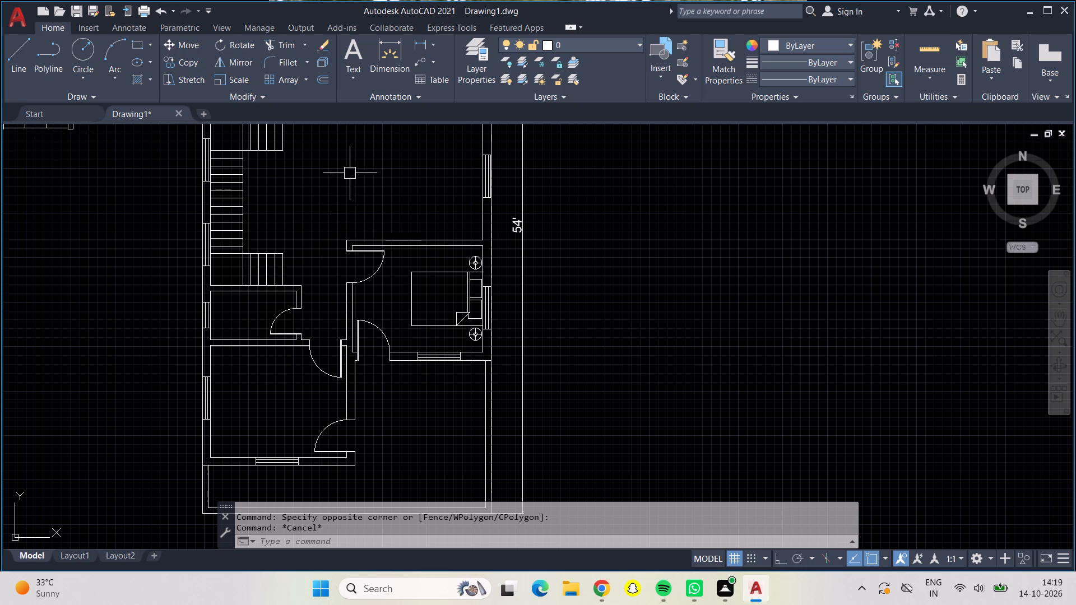
scroll(350, 173, down, 1)
middle_drag(350, 173, 328, 381)
scroll(356, 254, up, 1)
scroll(356, 254, down, 1)
scroll(356, 254, up, 1)
scroll(356, 254, down, 1)
scroll(356, 254, up, 1)
scroll(356, 254, down, 1)
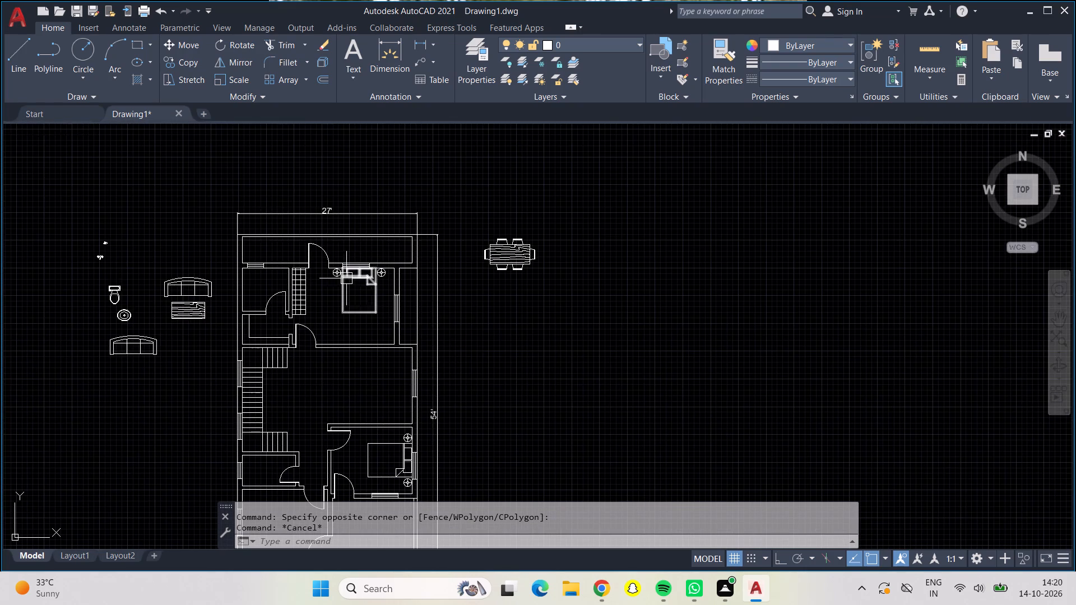
scroll(346, 280, up, 5)
scroll(373, 262, down, 1)
scroll(373, 262, up, 3)
scroll(364, 295, down, 1)
scroll(364, 295, up, 1)
middle_drag(362, 293, 355, 393)
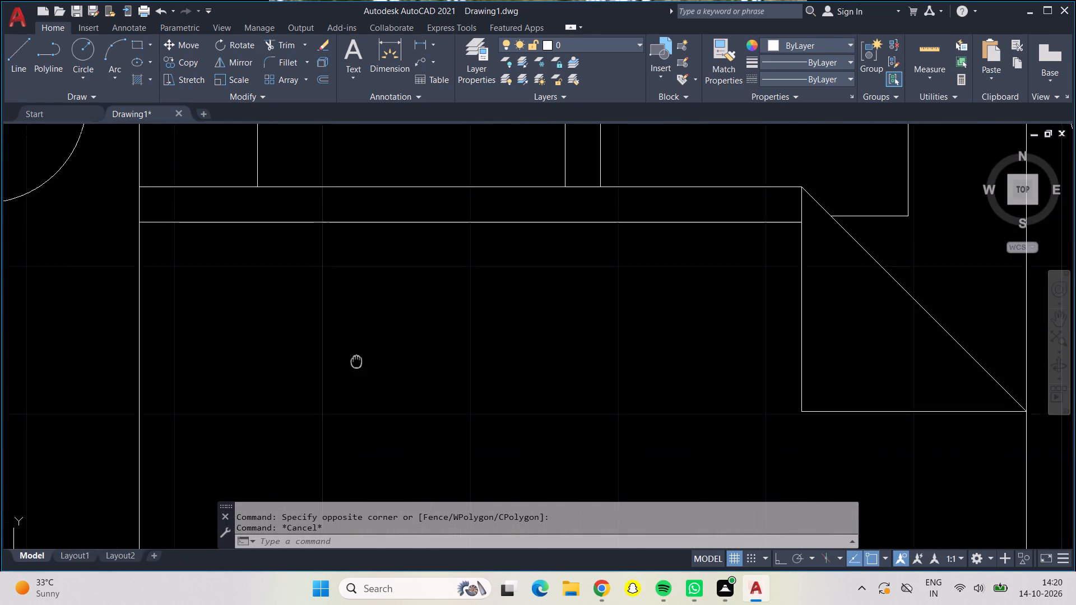
middle_drag(355, 393, 364, 604)
middle_drag(205, 343, 205, 436)
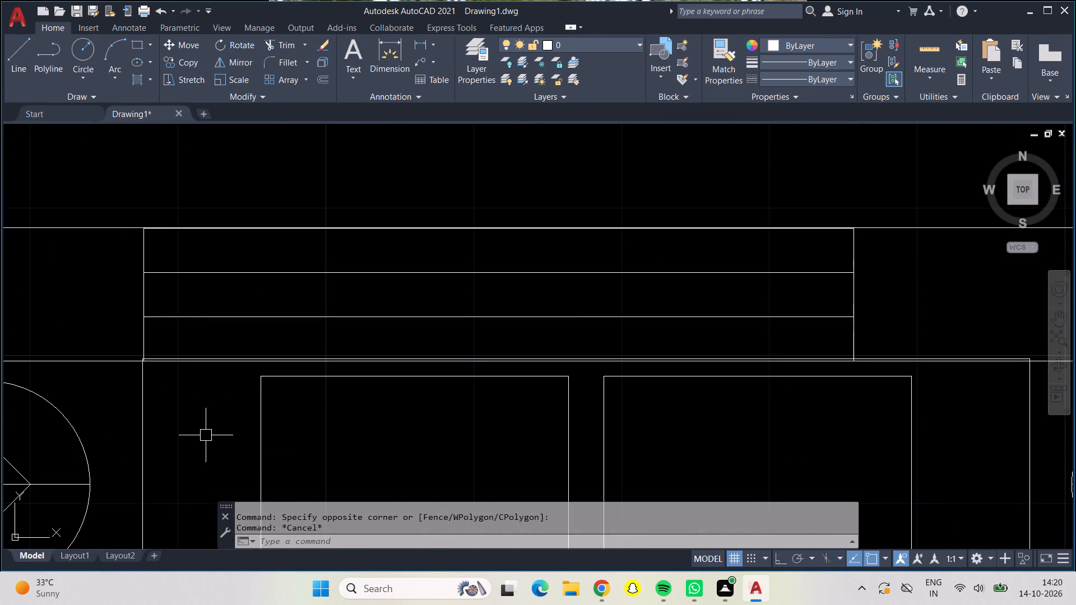
scroll(163, 403, up, 3)
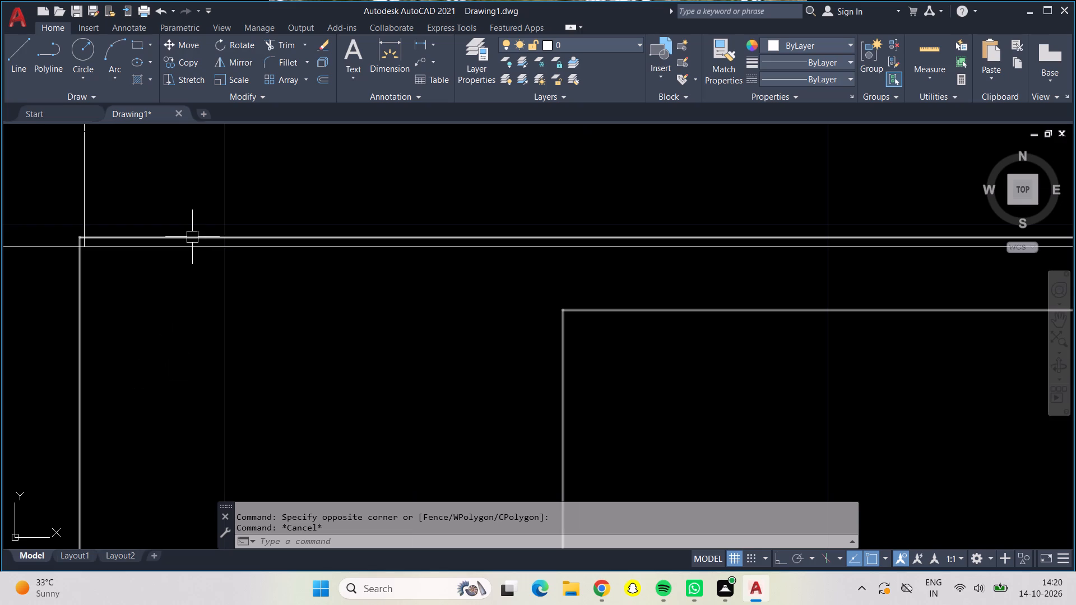
click(192, 237)
click(182, 46)
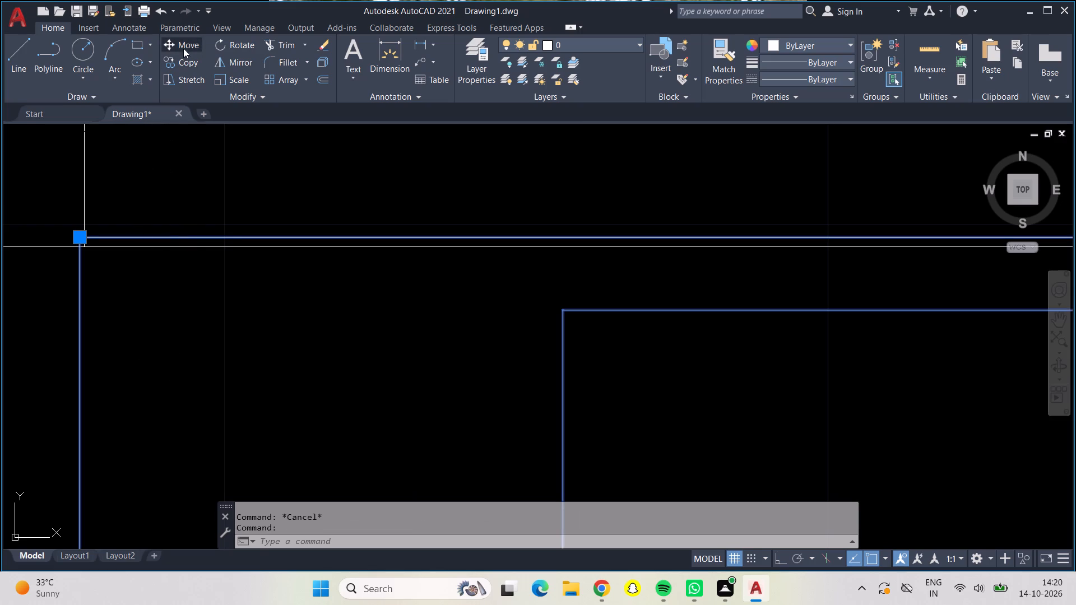
click(77, 240)
click(78, 249)
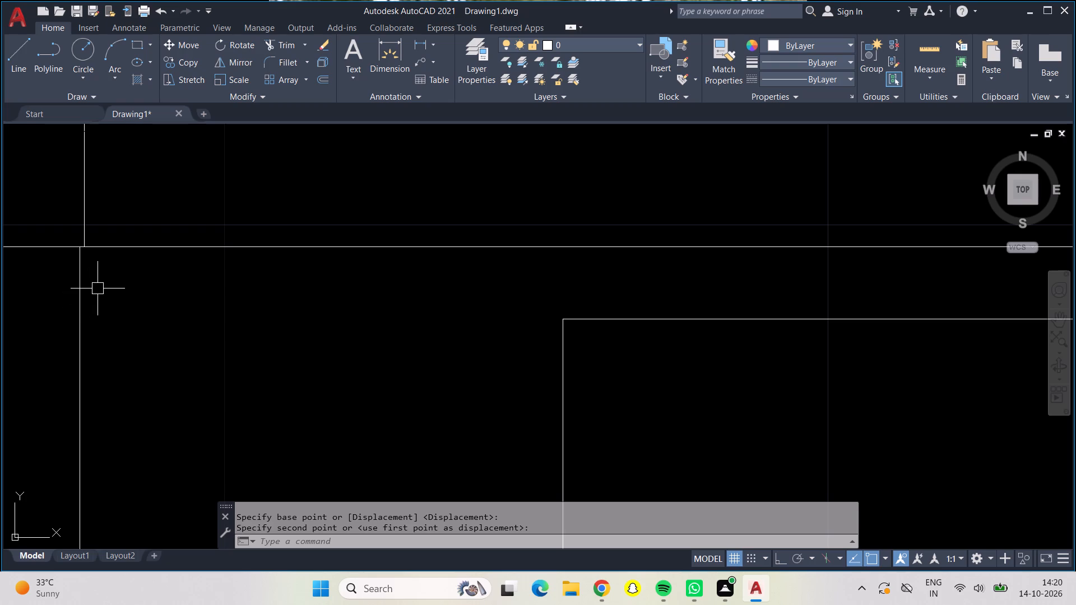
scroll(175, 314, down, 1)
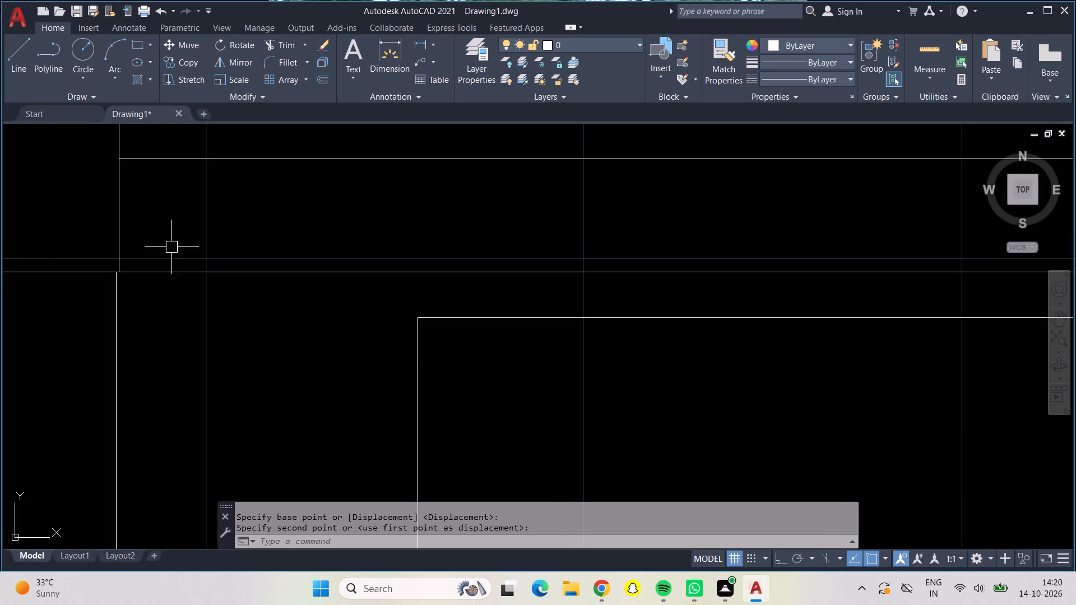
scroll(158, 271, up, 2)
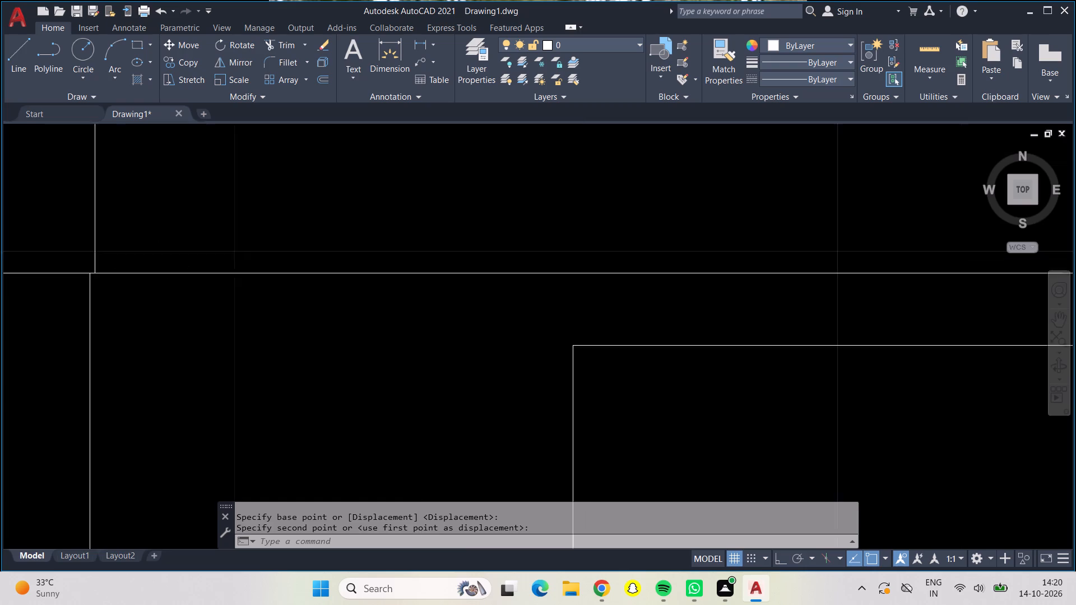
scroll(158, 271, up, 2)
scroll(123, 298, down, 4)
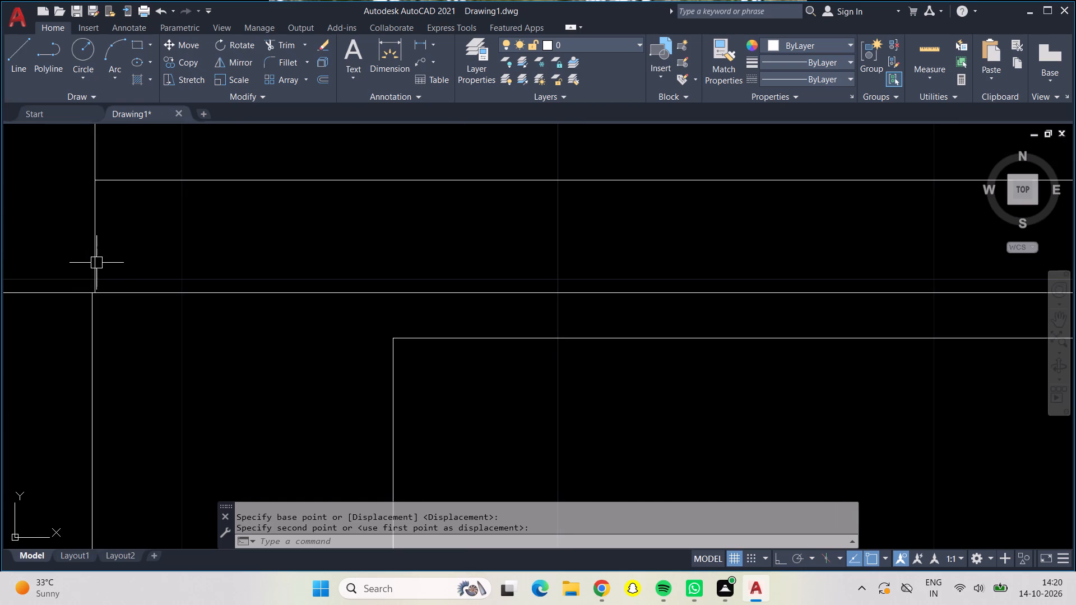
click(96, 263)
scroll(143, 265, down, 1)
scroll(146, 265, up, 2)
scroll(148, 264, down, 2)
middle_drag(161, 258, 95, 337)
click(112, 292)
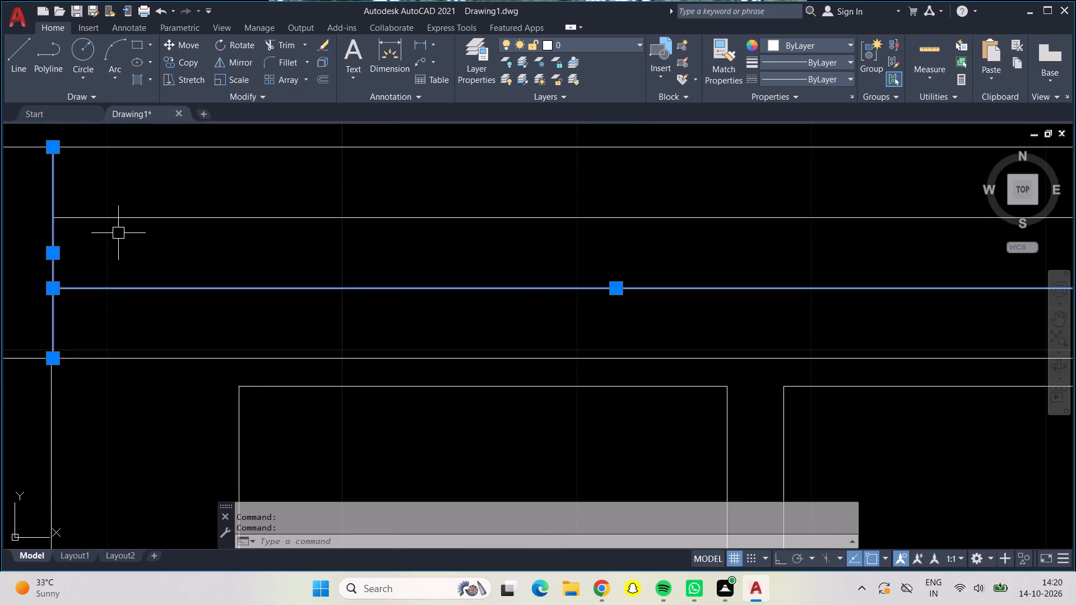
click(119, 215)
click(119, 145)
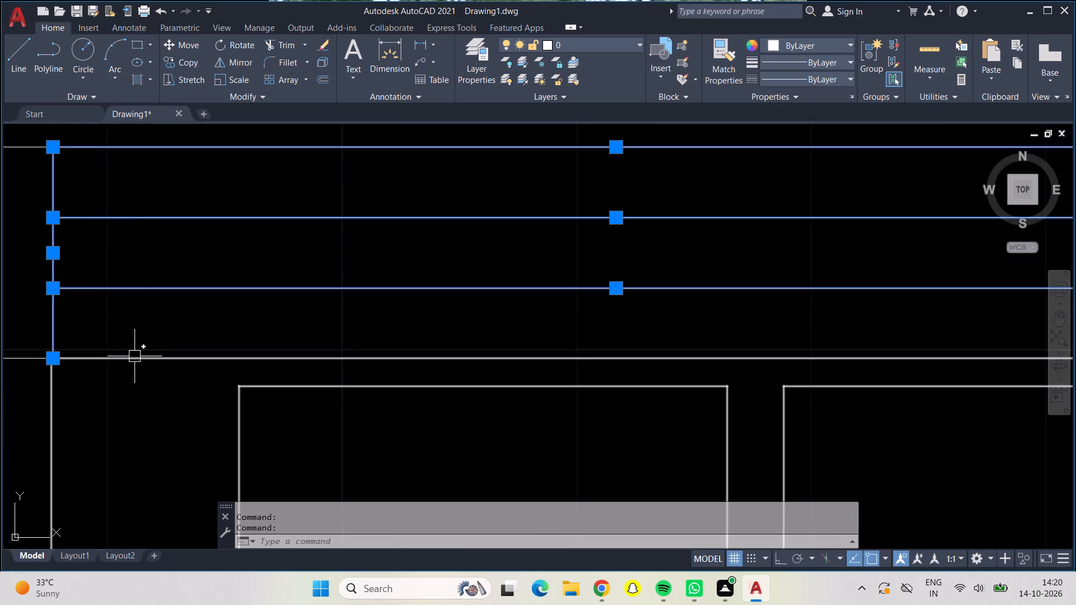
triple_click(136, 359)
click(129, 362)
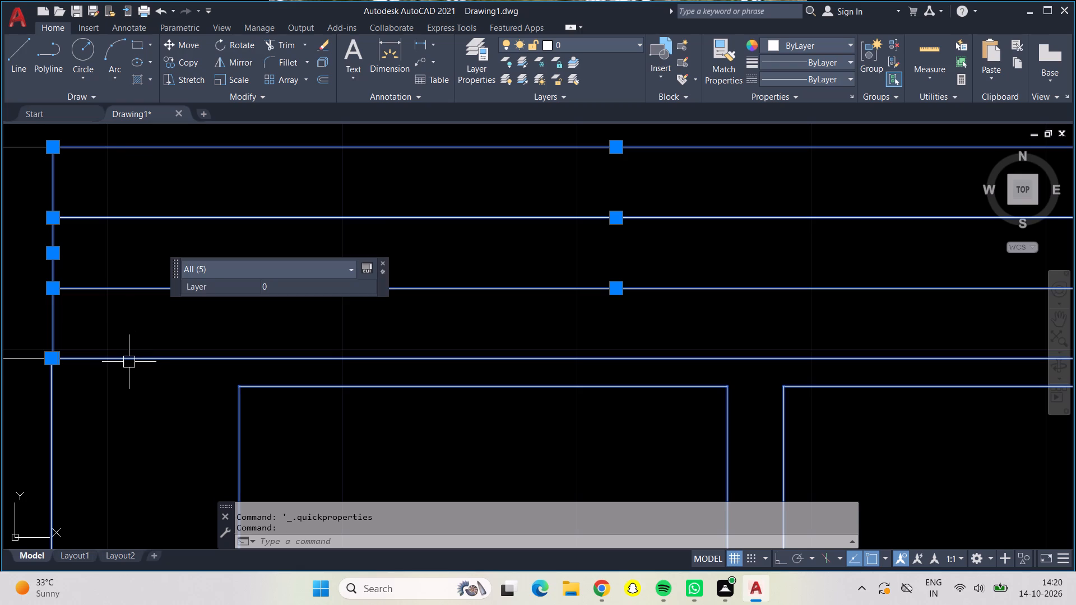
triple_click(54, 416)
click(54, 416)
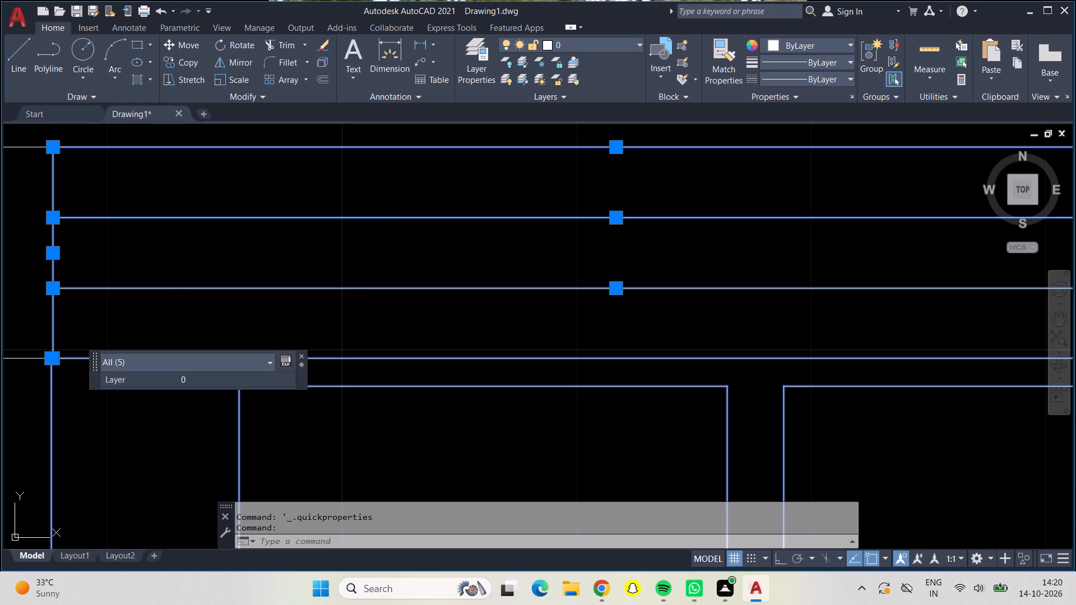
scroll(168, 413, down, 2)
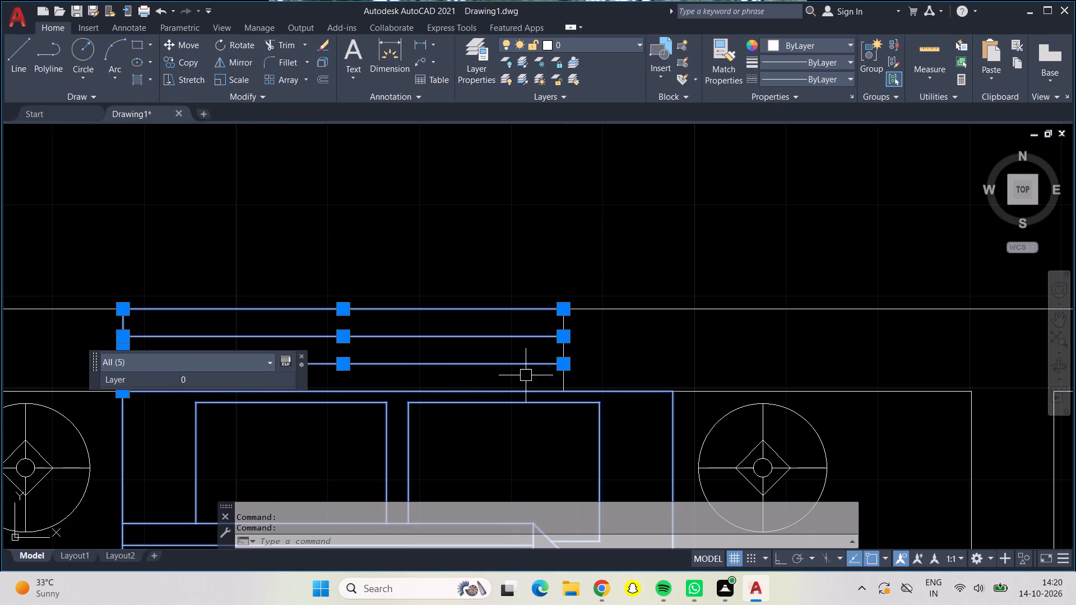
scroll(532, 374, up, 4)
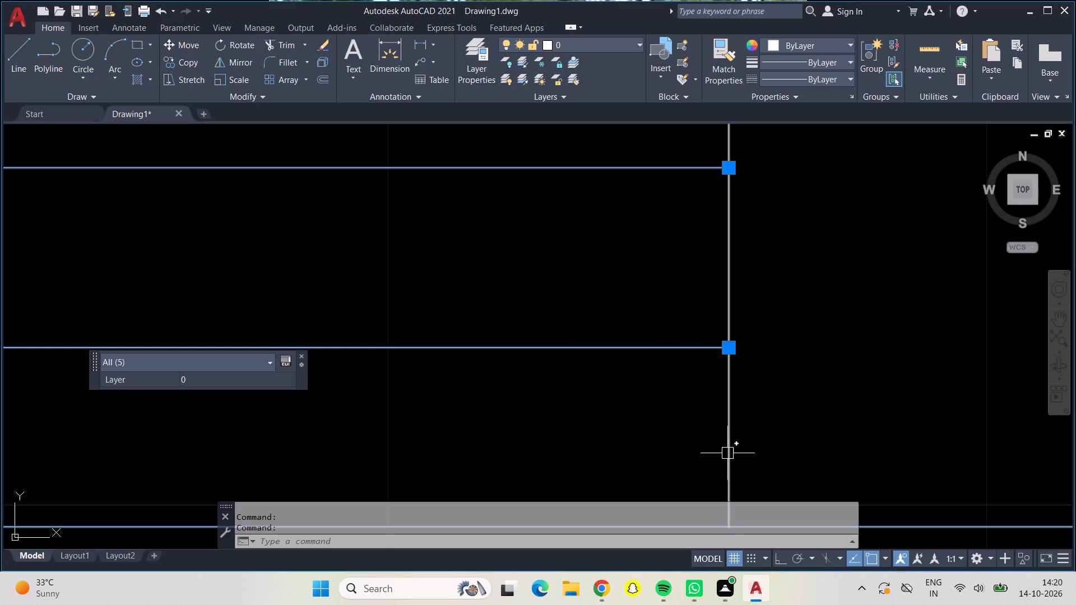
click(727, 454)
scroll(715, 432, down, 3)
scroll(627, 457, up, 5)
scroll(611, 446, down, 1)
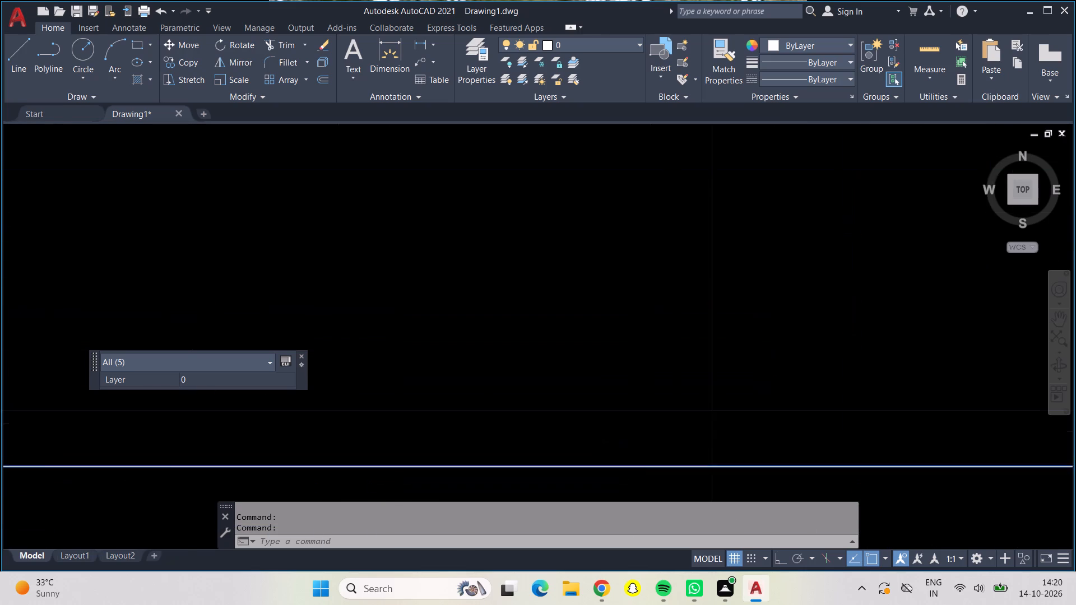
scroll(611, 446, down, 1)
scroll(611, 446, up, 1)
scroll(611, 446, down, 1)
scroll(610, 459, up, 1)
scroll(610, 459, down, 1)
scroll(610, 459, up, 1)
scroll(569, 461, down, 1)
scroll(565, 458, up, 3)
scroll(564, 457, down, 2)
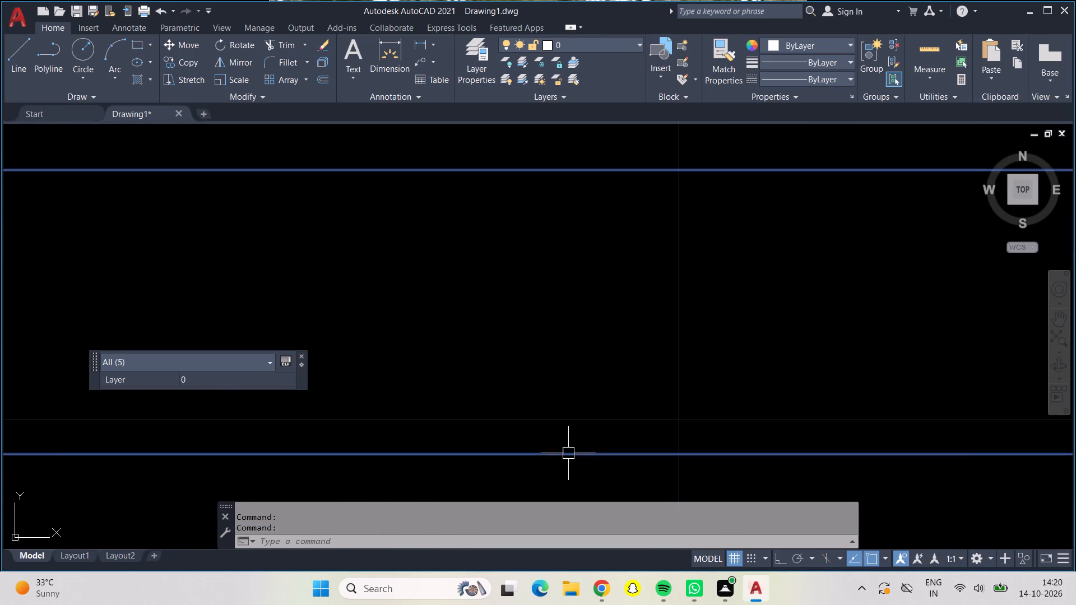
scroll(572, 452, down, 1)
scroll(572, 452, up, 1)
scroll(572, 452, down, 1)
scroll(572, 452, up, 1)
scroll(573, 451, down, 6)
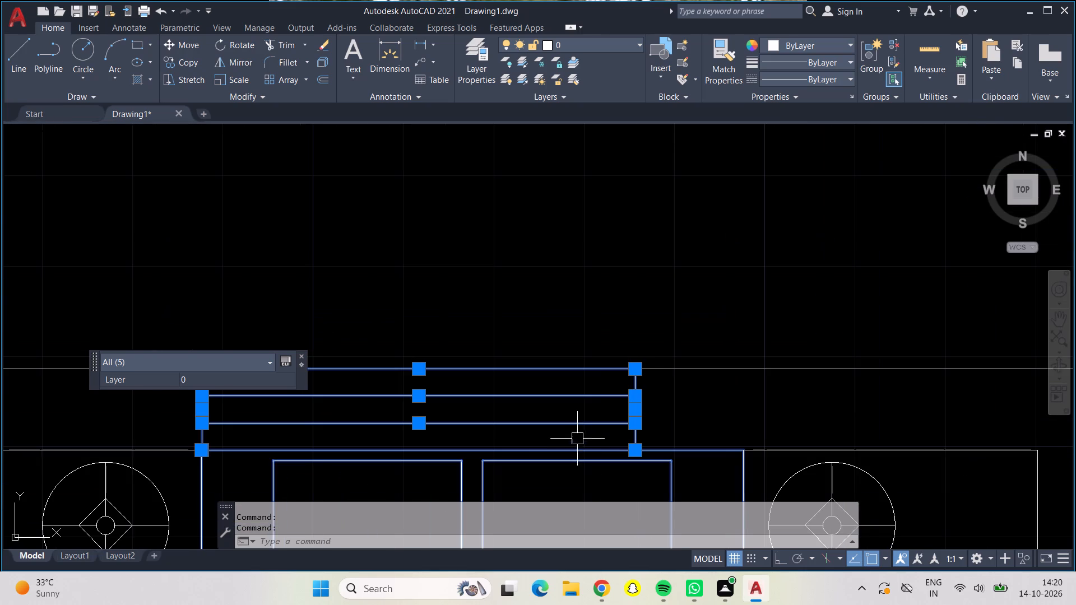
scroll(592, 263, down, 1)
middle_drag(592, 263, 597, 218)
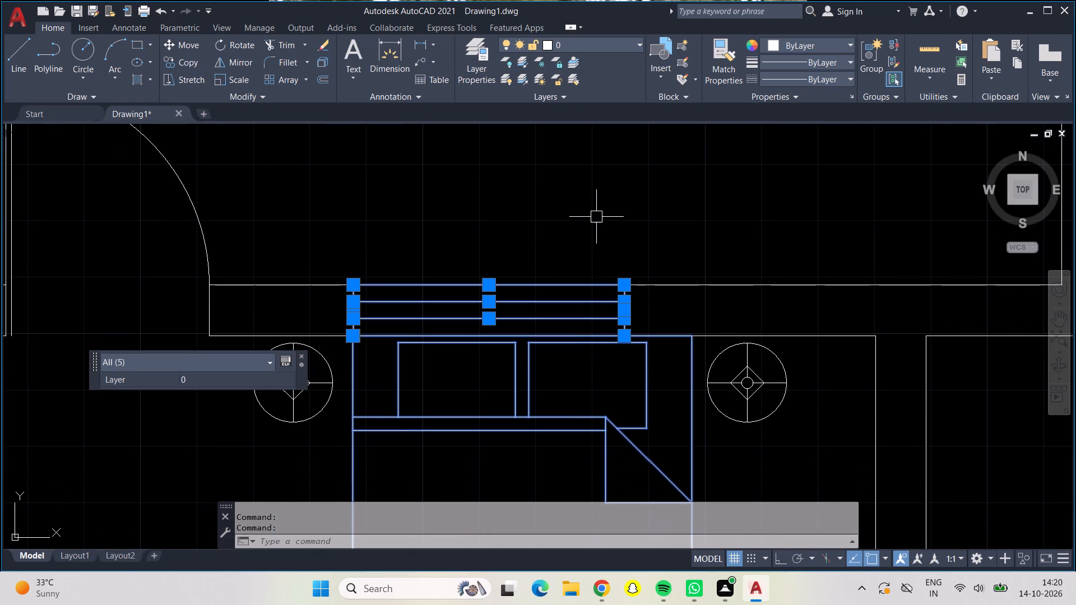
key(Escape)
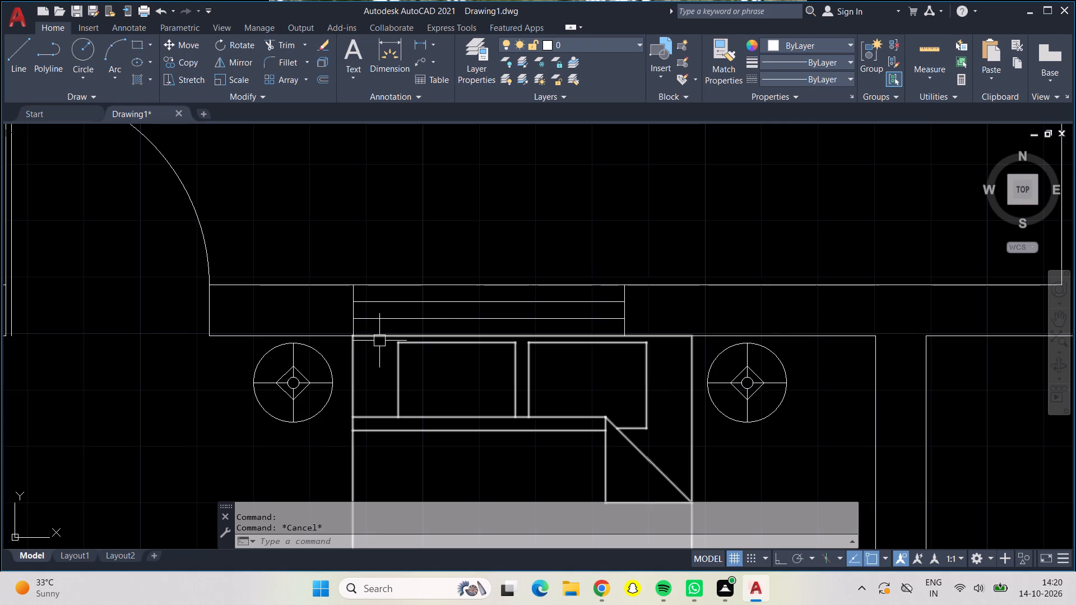
Move the north bedroom's bed and its two round side tables slightly south, leaving a small gap to the north wall.
scroll(366, 344, up, 3)
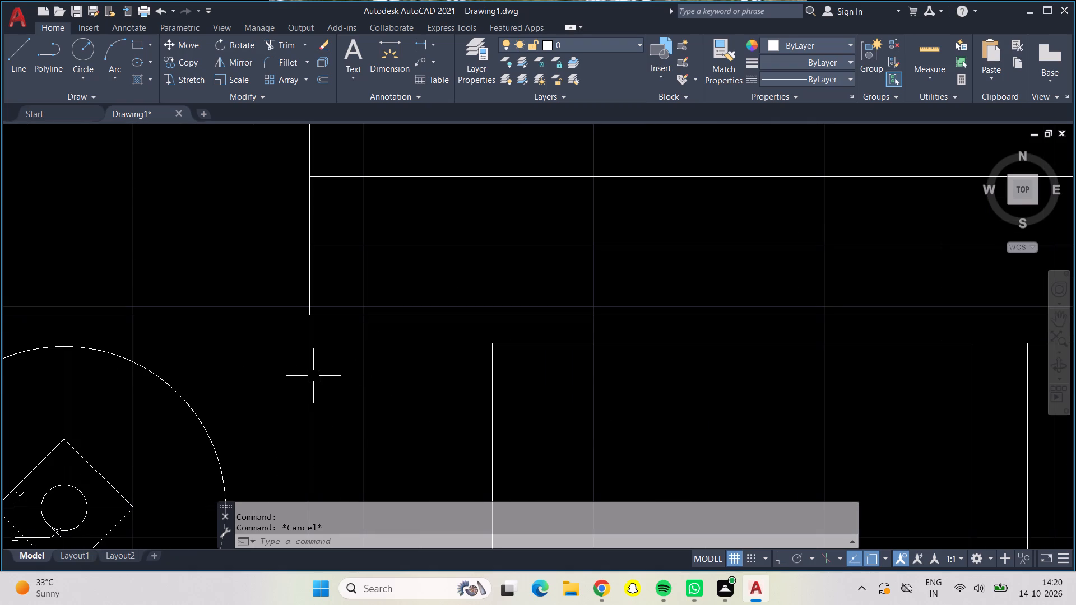
click(304, 376)
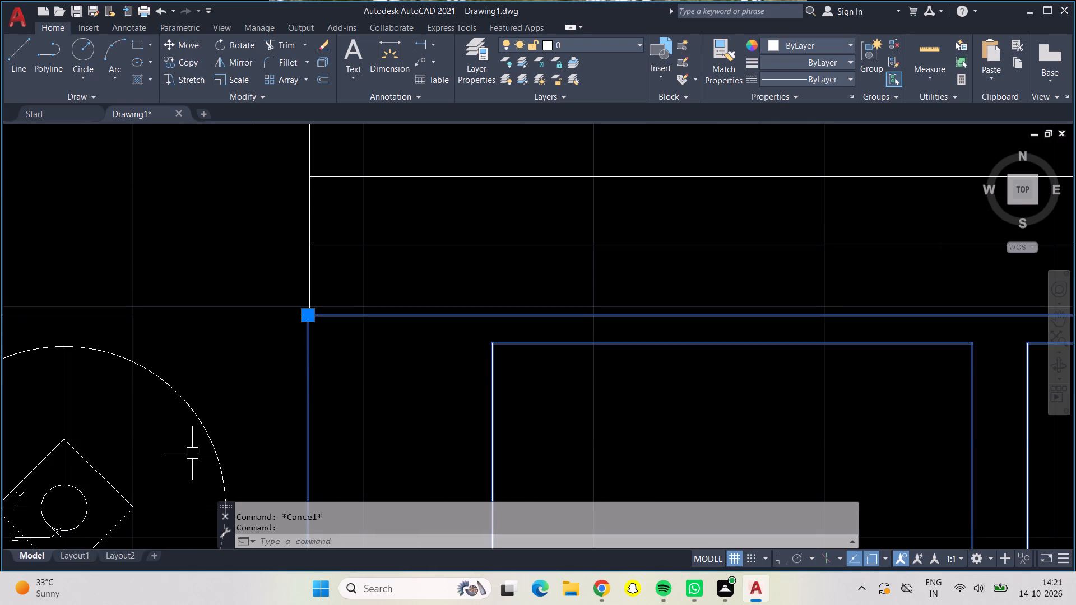
click(221, 471)
scroll(357, 438, down, 3)
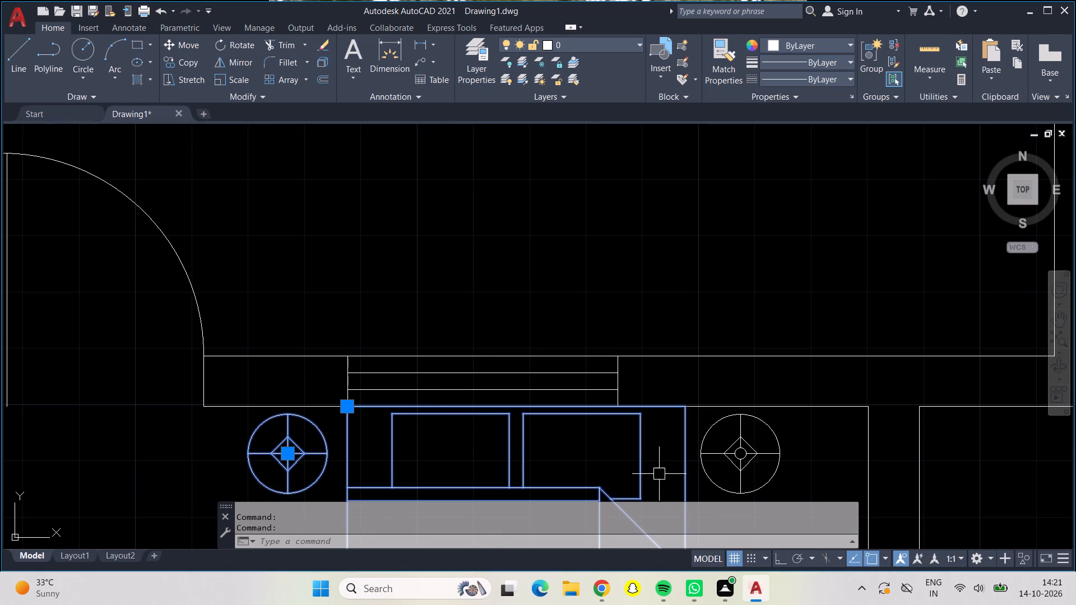
click(730, 450)
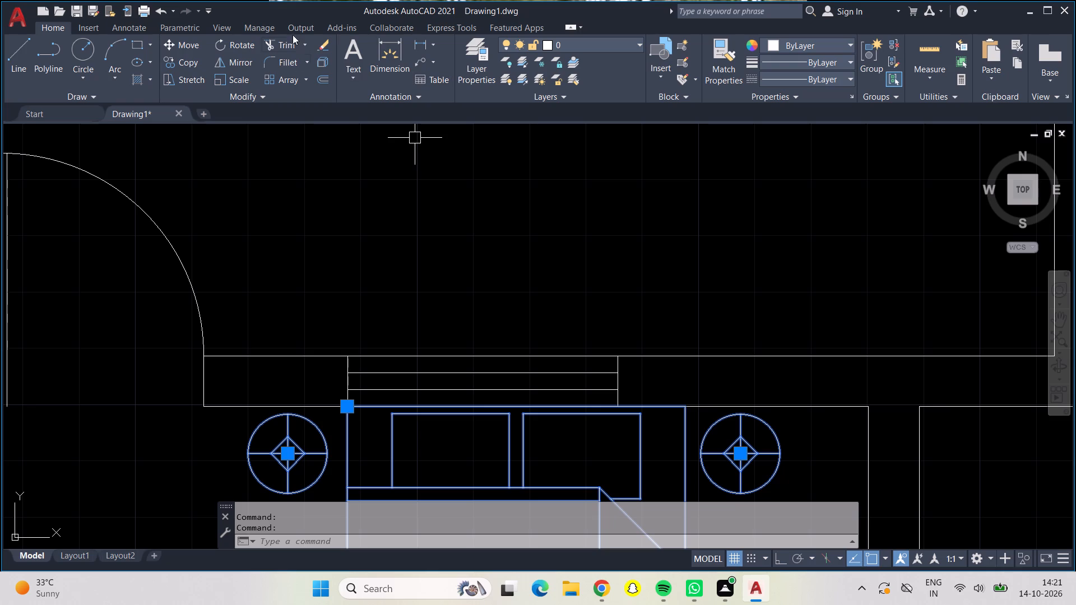
click(197, 48)
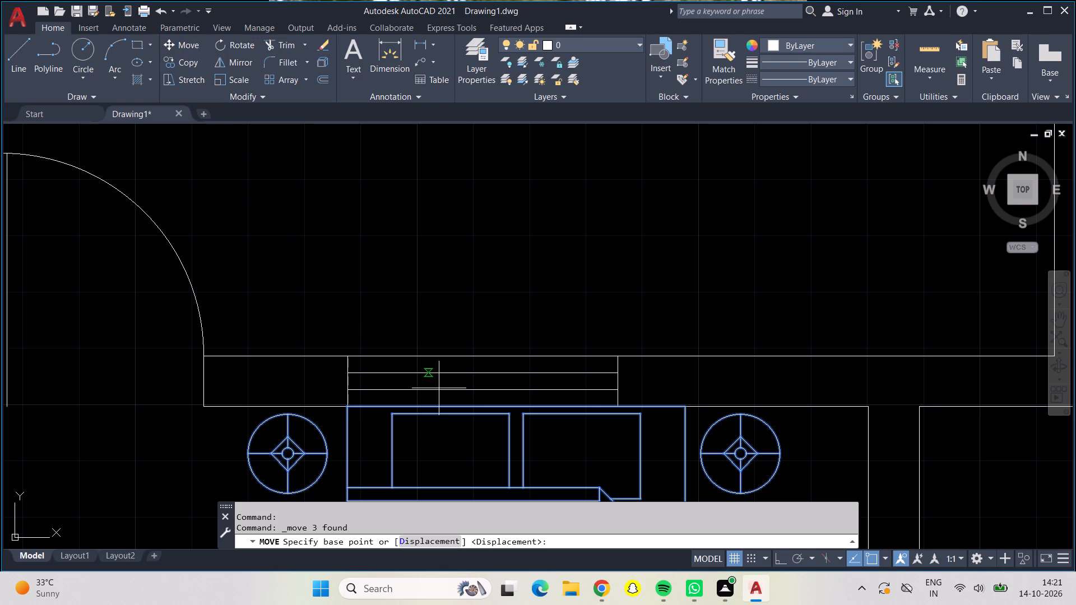
drag(462, 421, 461, 441)
click(458, 443)
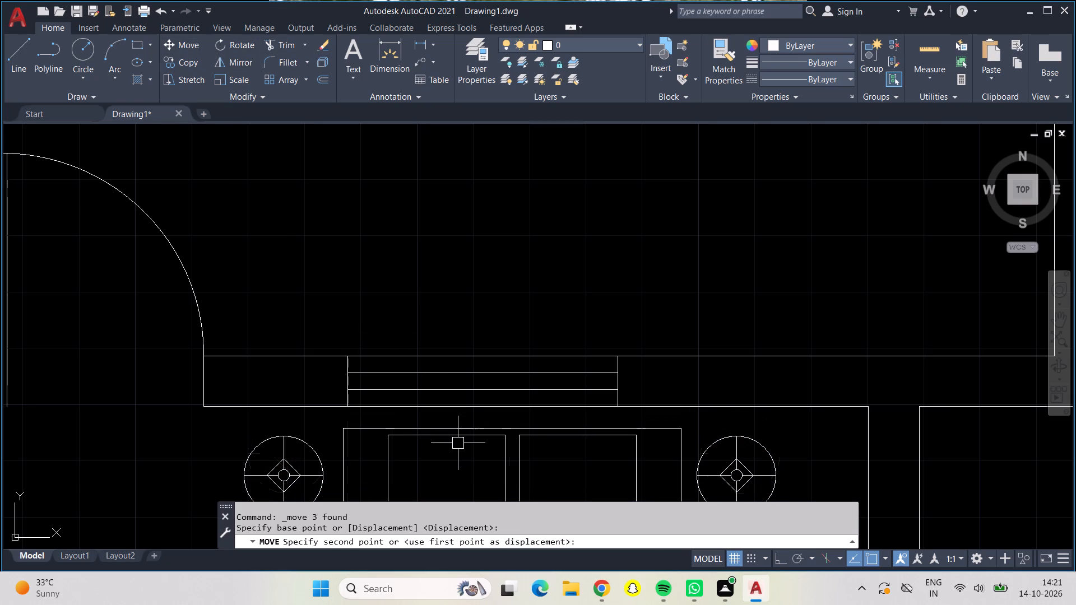
Move the north bedroom's window a short distance east along the wall, roughly centring it on the bed.
scroll(366, 413, up, 2)
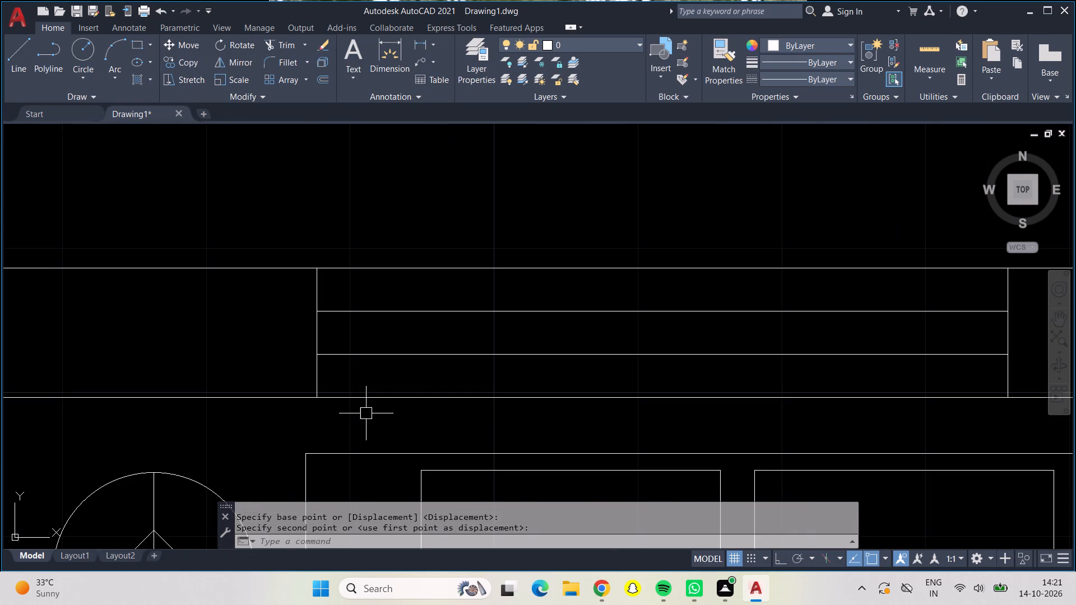
scroll(366, 413, down, 1)
click(290, 290)
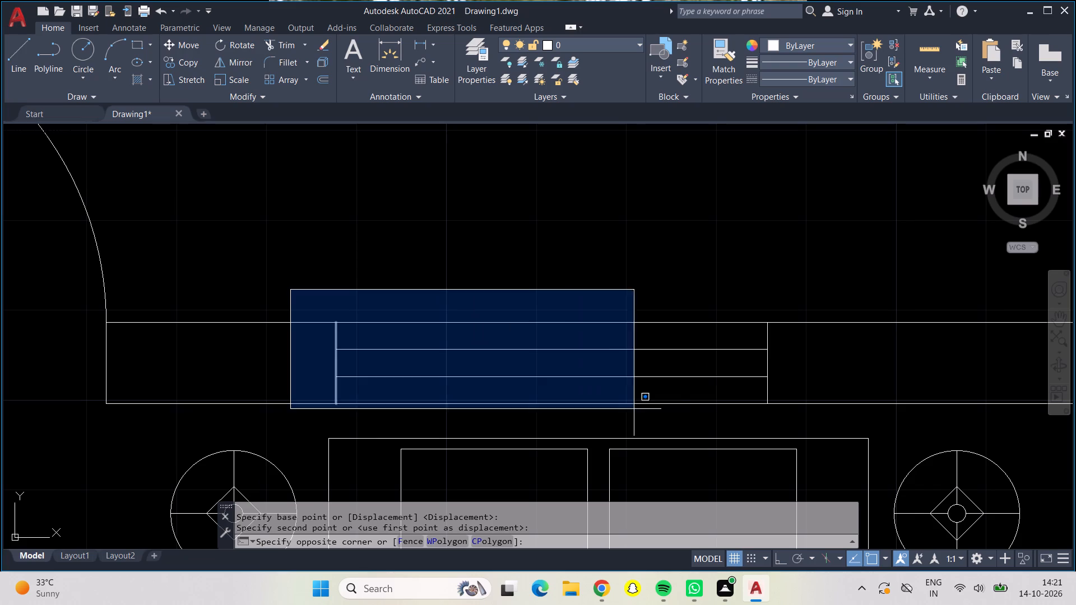
click(806, 416)
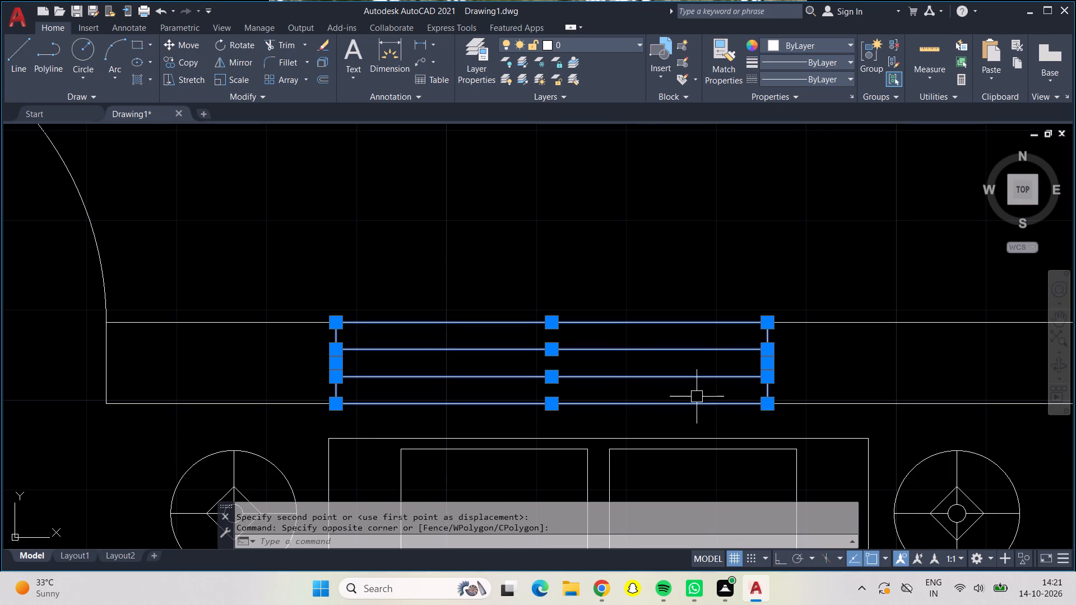
click(191, 49)
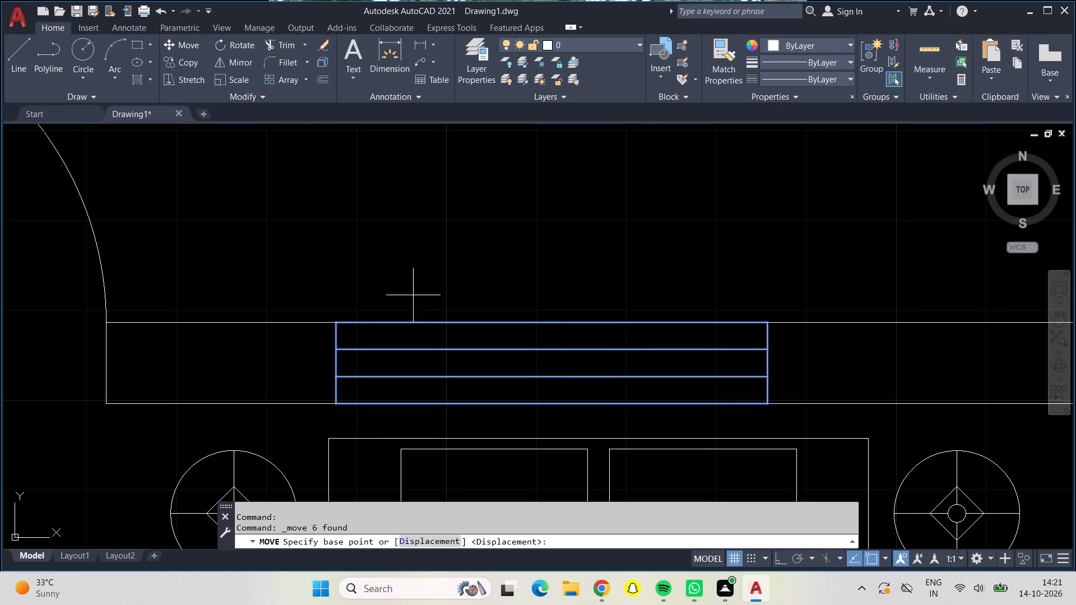
click(545, 362)
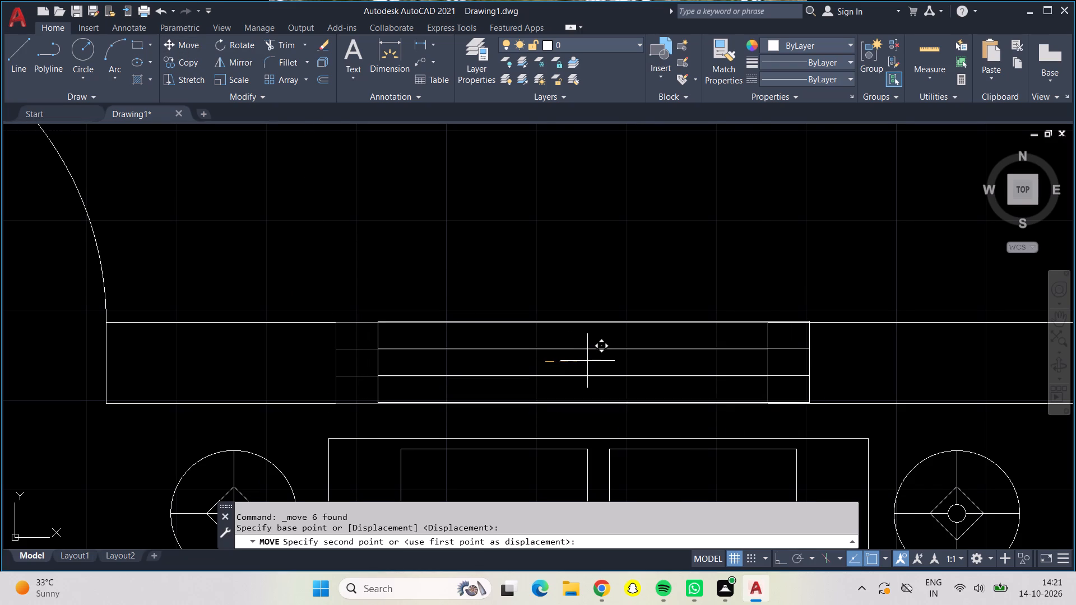
click(589, 362)
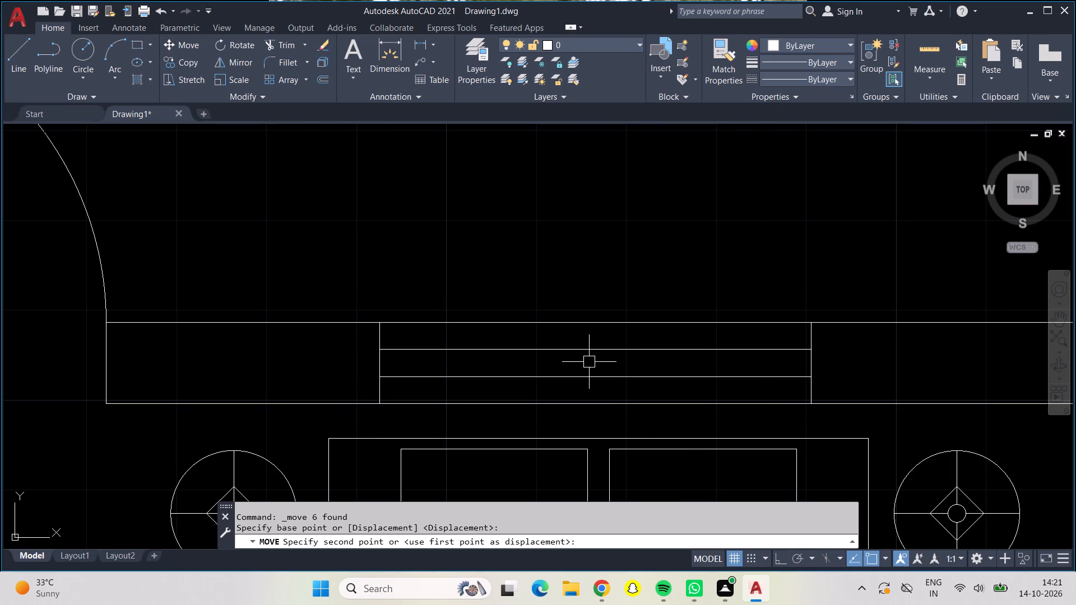
Move the north bedroom's bed and its two round side tables slightly north so the headboard meets the north wall's inner face.
scroll(485, 417, up, 1)
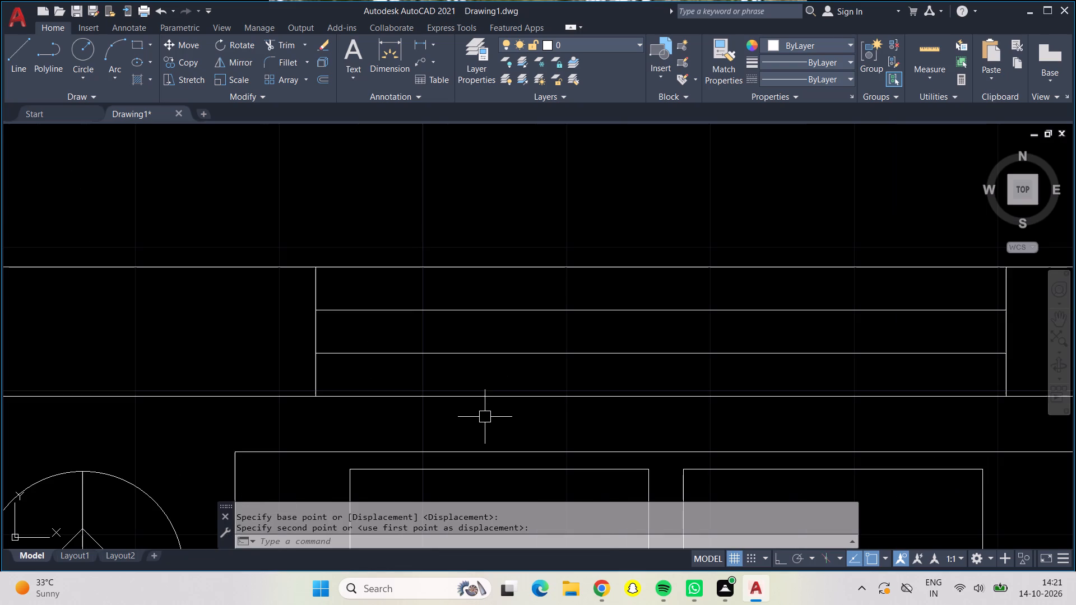
scroll(485, 417, down, 1)
click(463, 434)
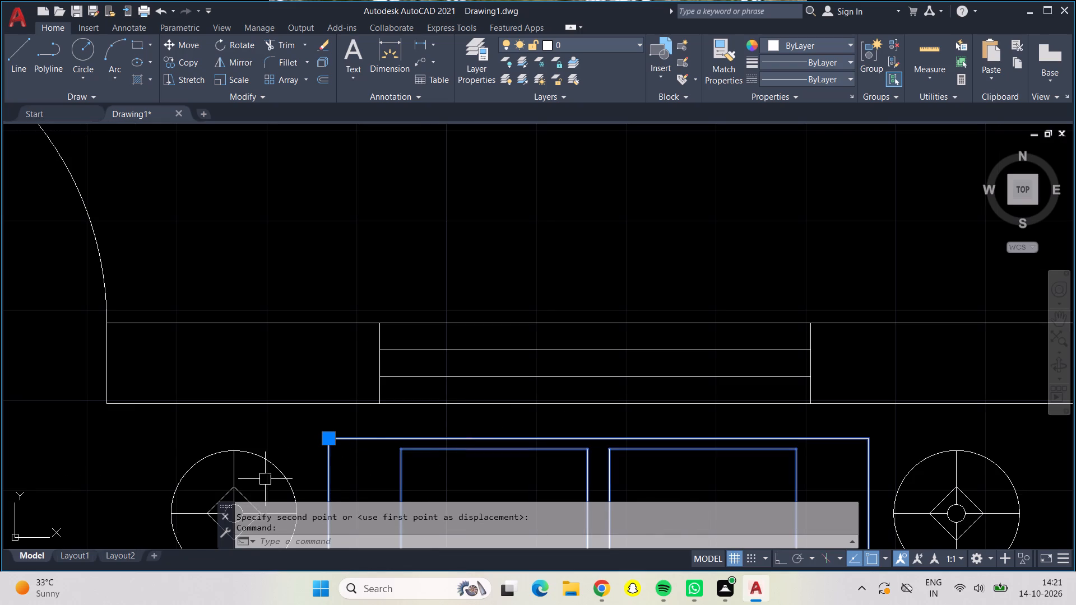
click(215, 495)
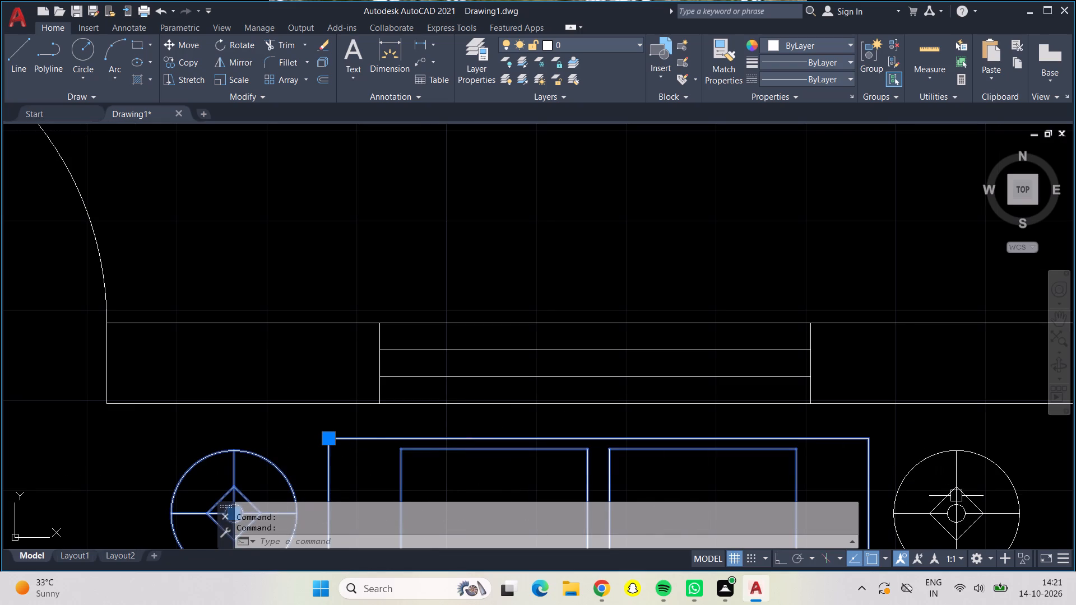
click(961, 520)
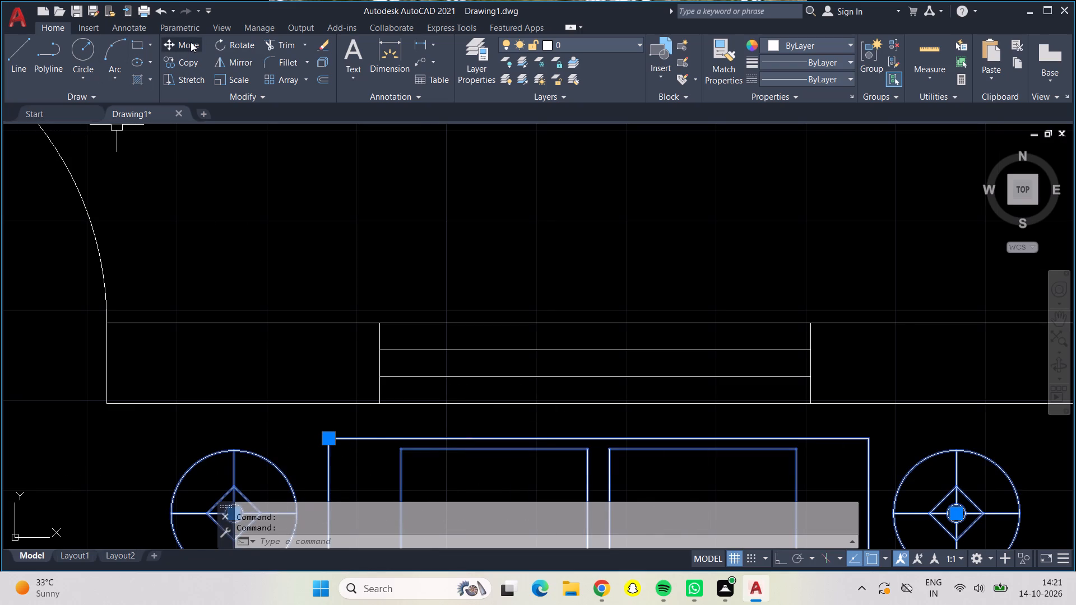
click(191, 42)
click(590, 435)
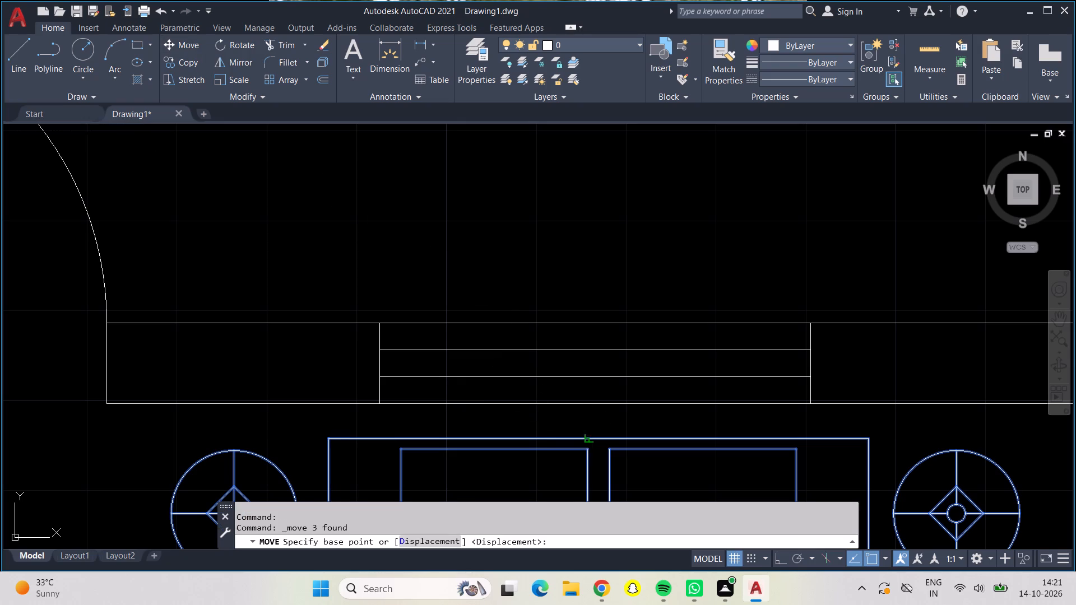
scroll(584, 402, up, 2)
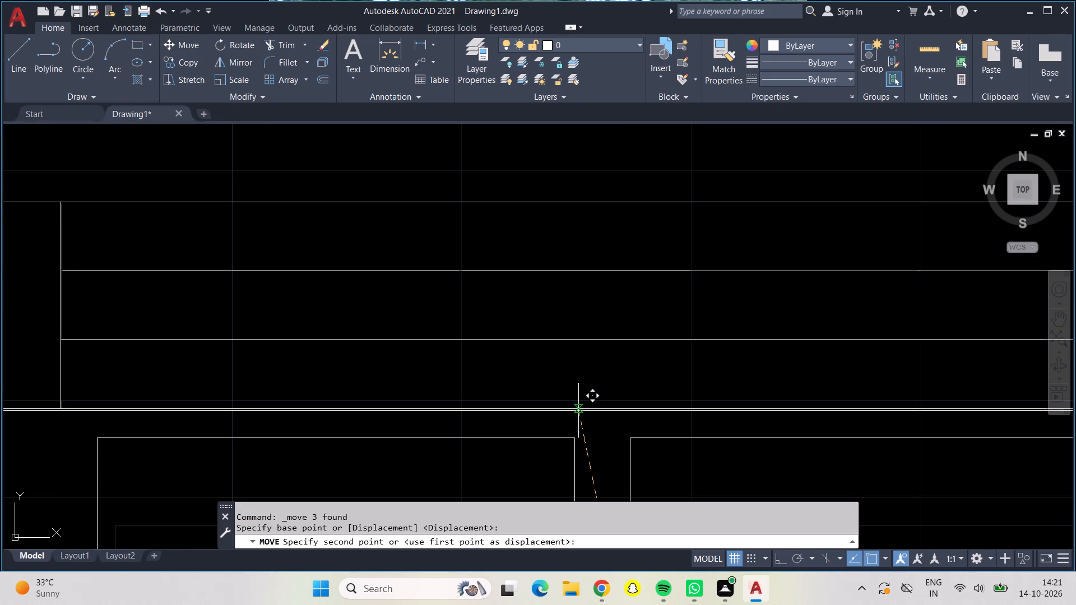
click(578, 411)
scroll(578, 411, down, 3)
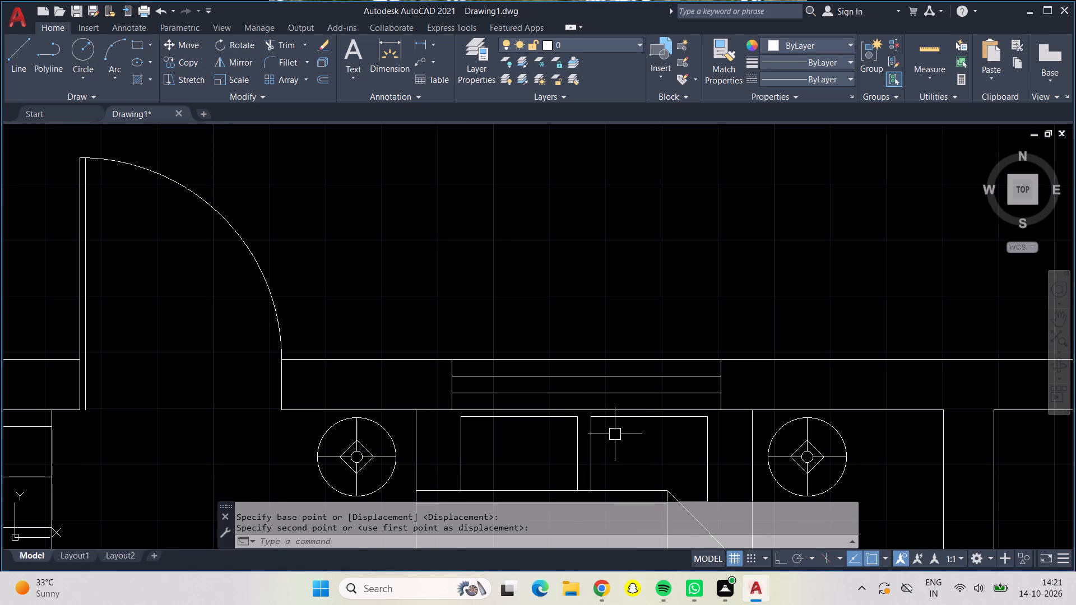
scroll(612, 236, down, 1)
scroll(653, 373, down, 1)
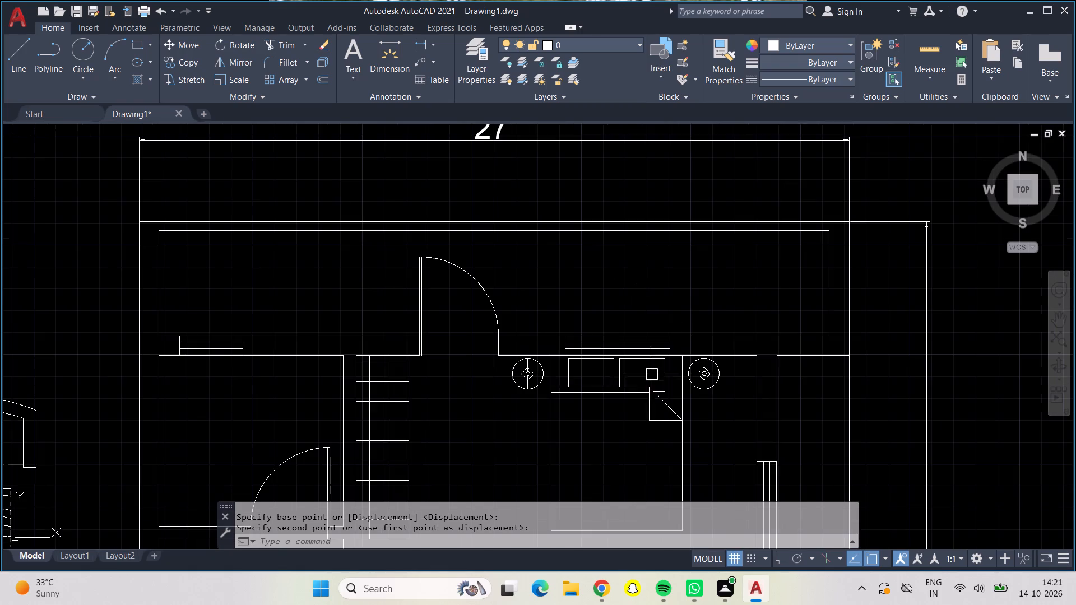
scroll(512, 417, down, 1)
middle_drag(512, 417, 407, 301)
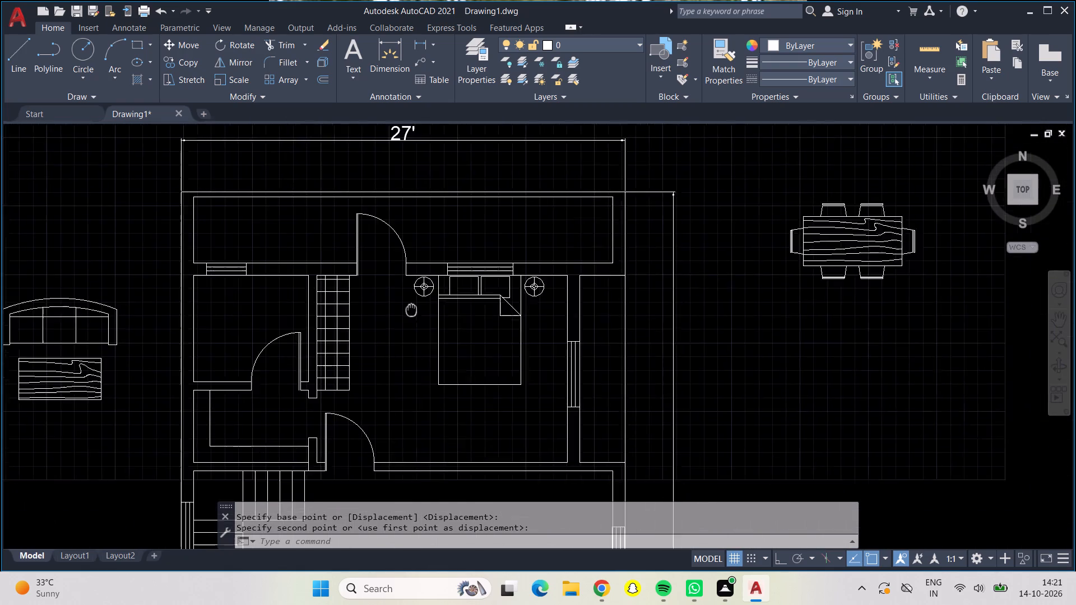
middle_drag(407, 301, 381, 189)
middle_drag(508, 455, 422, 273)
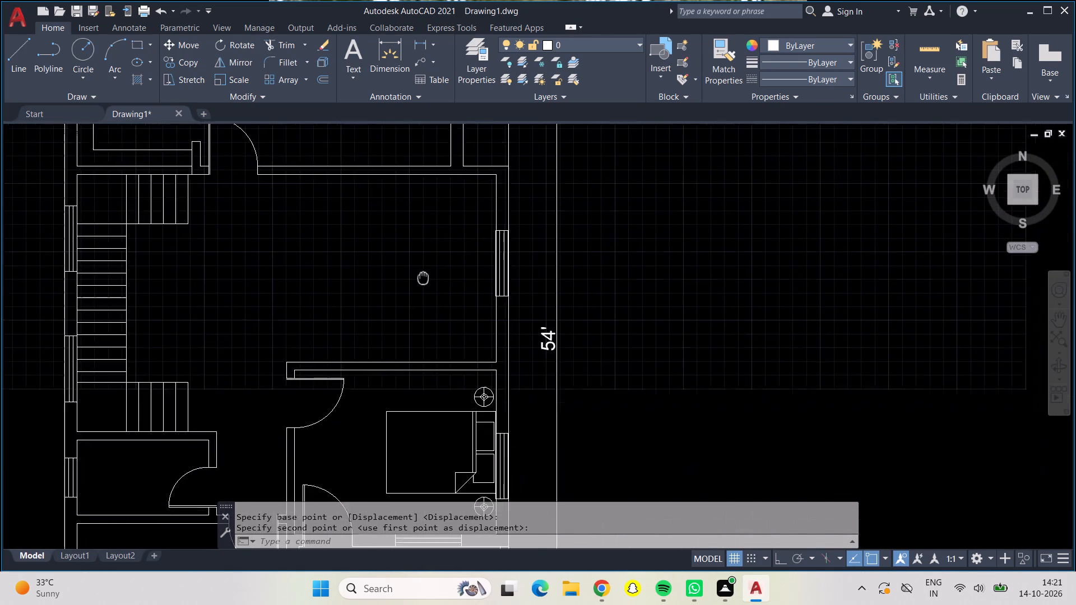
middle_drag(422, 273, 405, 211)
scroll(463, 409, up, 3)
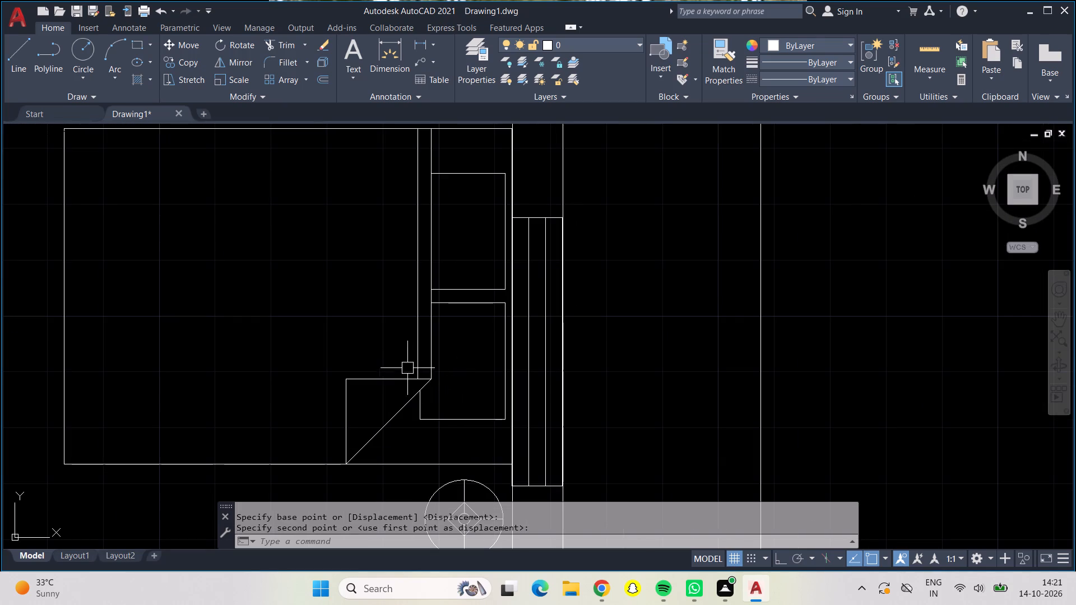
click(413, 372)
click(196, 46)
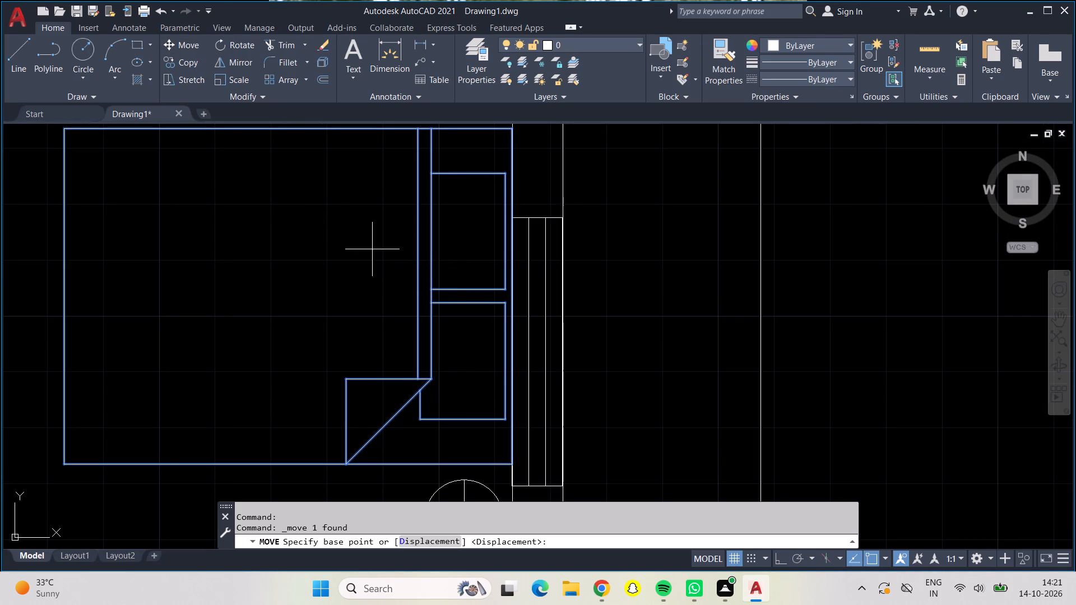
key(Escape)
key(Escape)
Move the east bedroom's bed and its two round side tables a short distance west, clear of the window wall.
scroll(317, 263, down, 1)
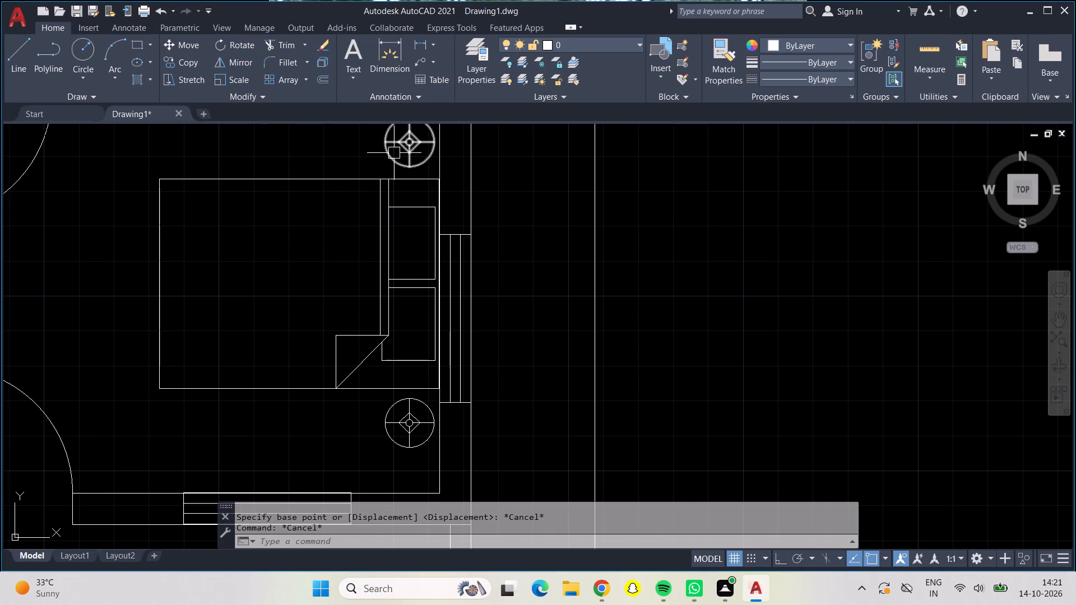
click(394, 153)
click(402, 407)
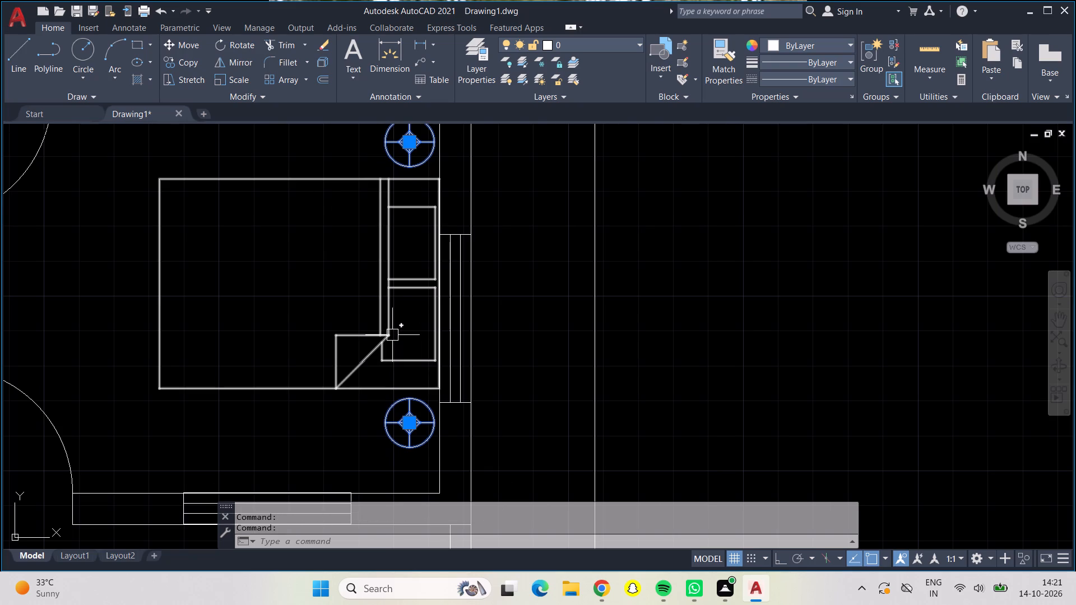
click(389, 333)
click(176, 44)
click(340, 286)
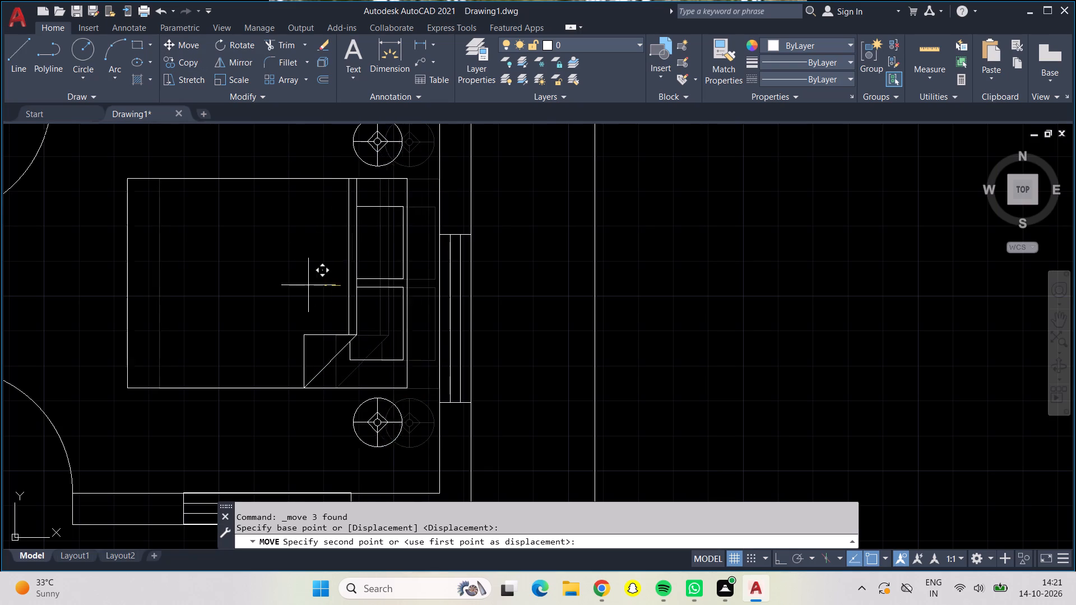
click(299, 285)
Move the east bedroom's window a short distance north along the east wall, roughly centring it on the bed.
click(424, 227)
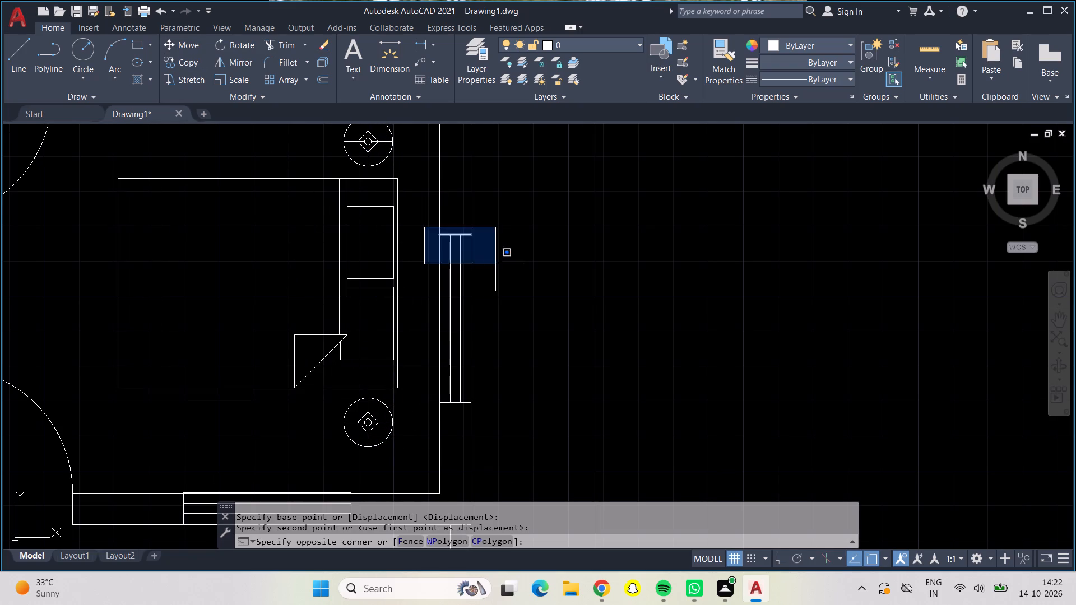
click(497, 420)
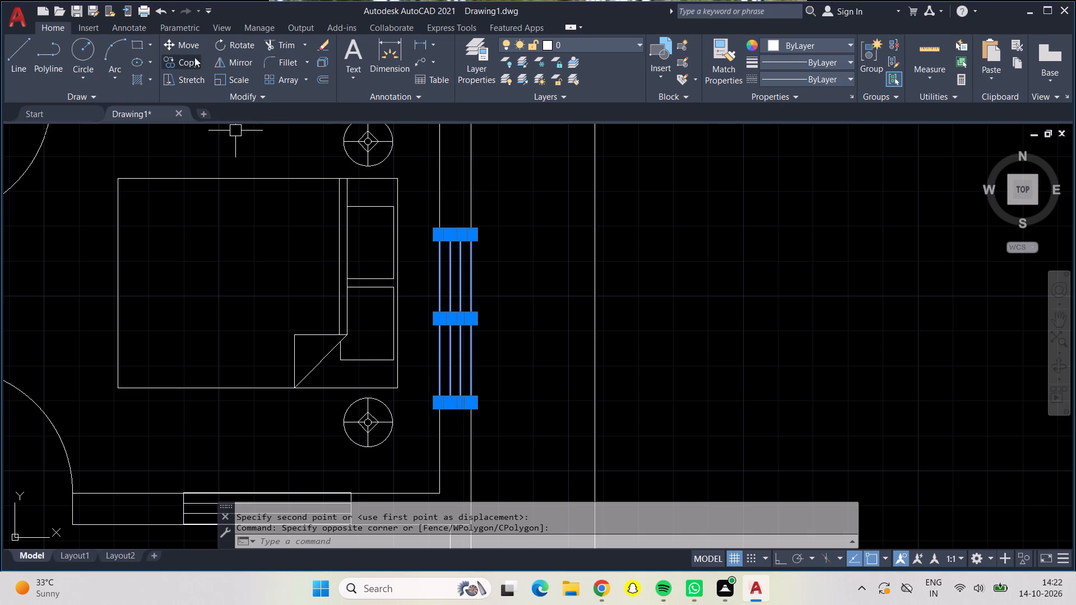
click(194, 48)
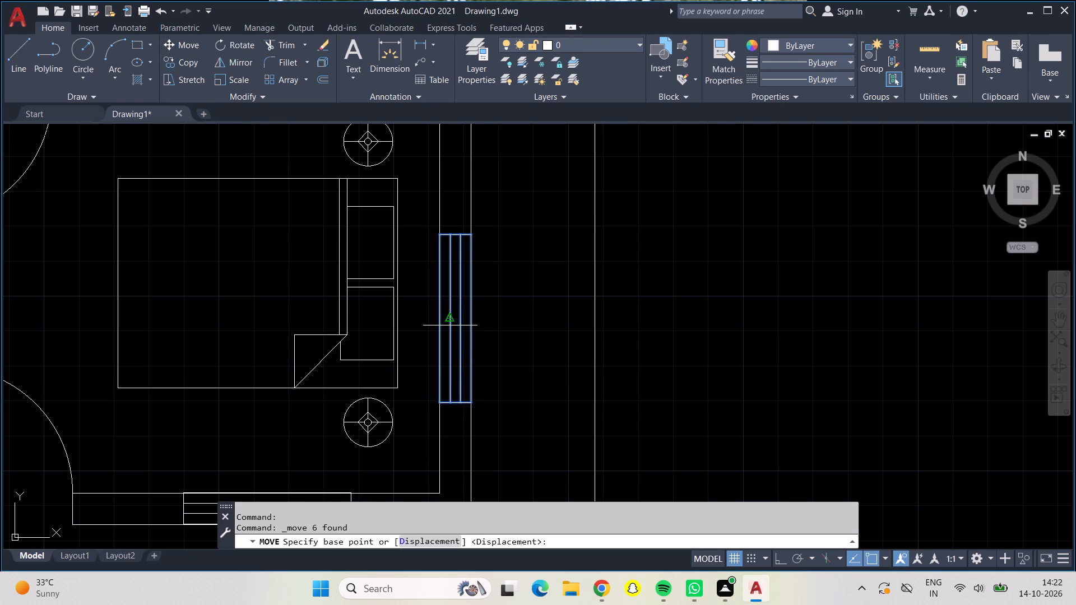
click(450, 325)
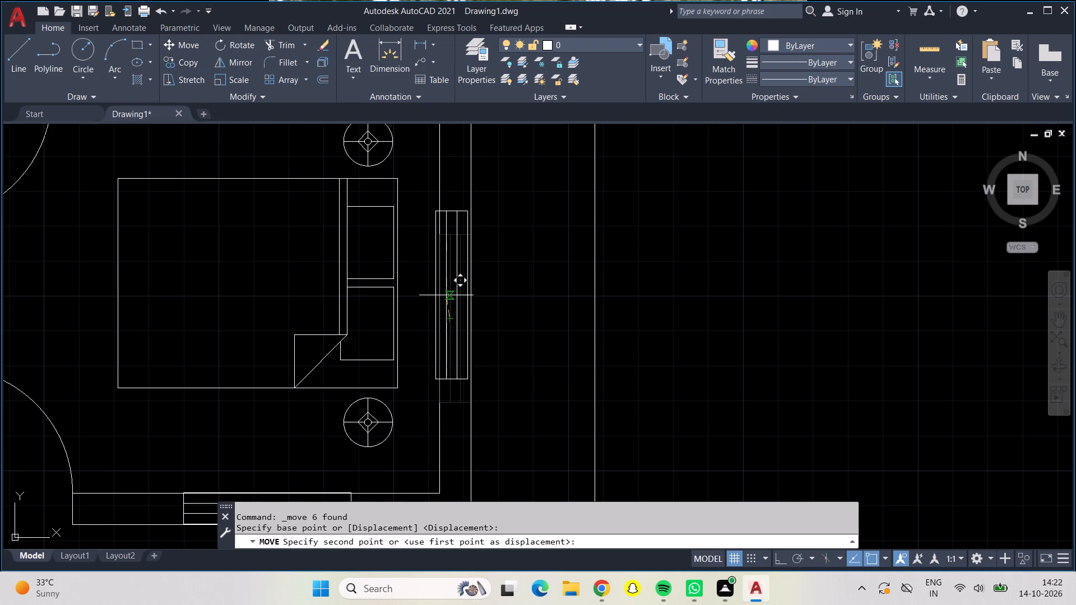
scroll(449, 288, up, 1)
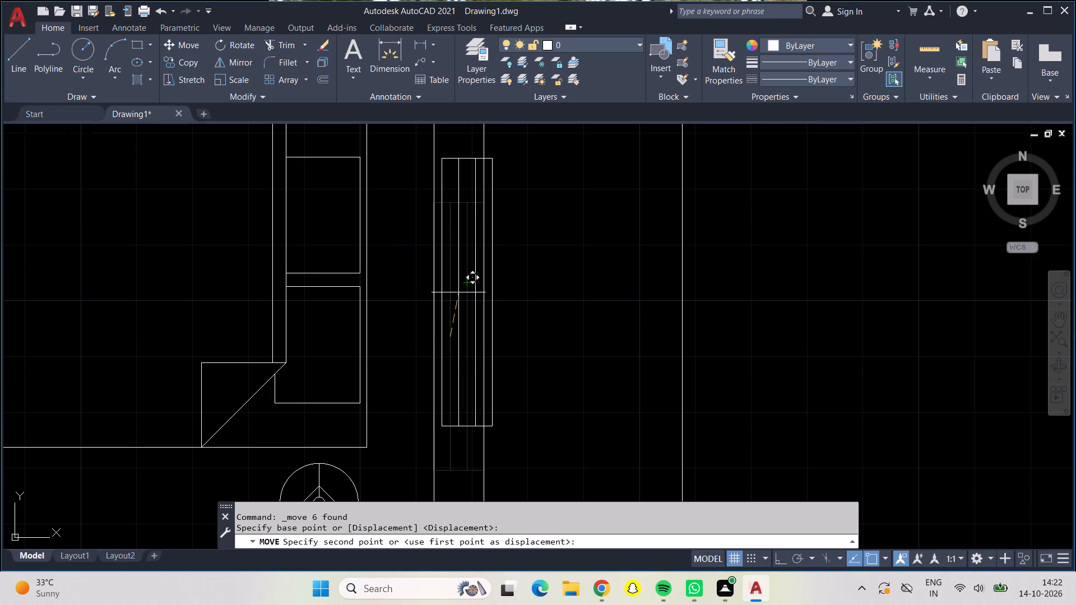
scroll(456, 292, up, 2)
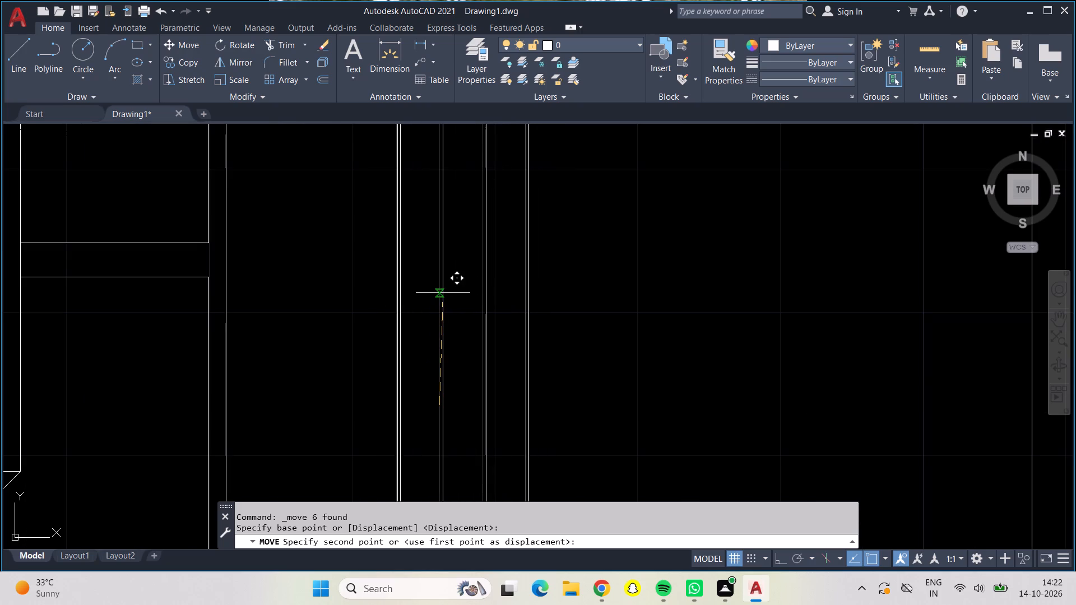
click(440, 292)
Move the east bedroom's bed and both side tables east, setting the headboard against the east wall and centred on the window.
scroll(440, 292, down, 3)
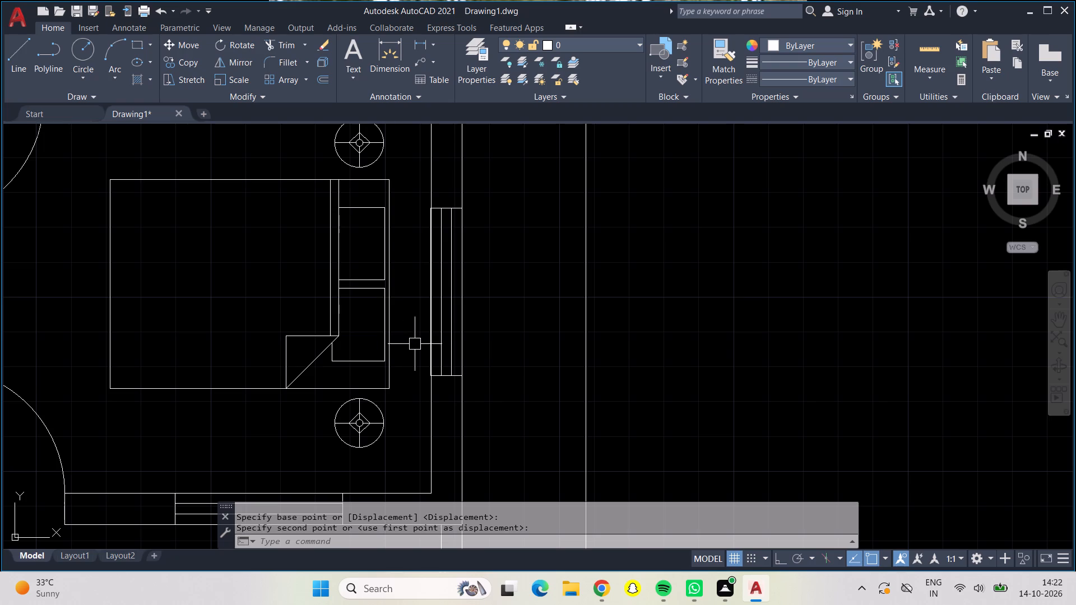
middle_drag(413, 338, 426, 371)
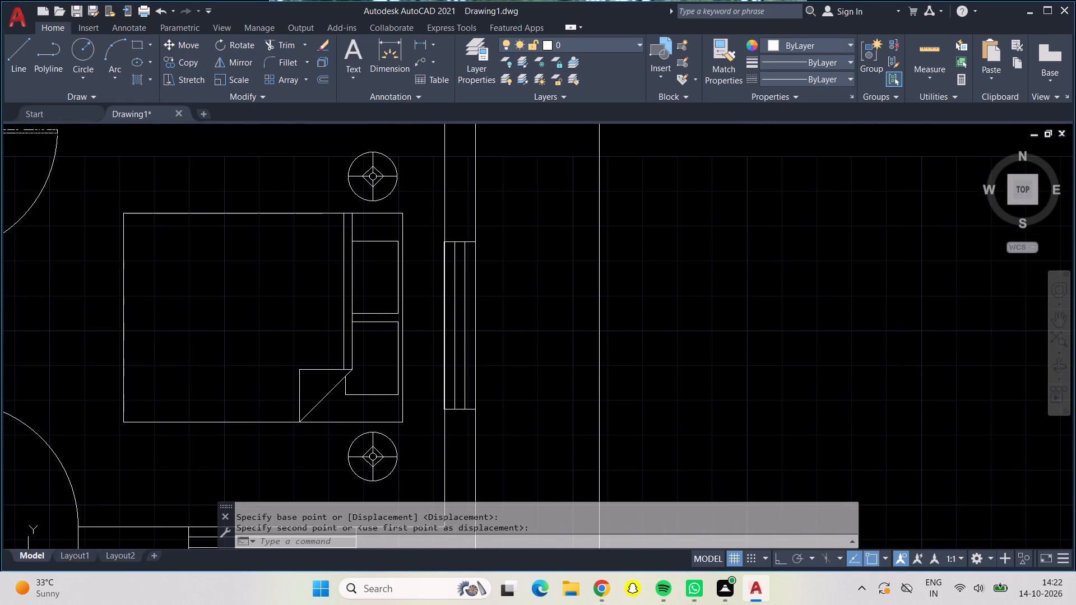
click(365, 177)
click(370, 314)
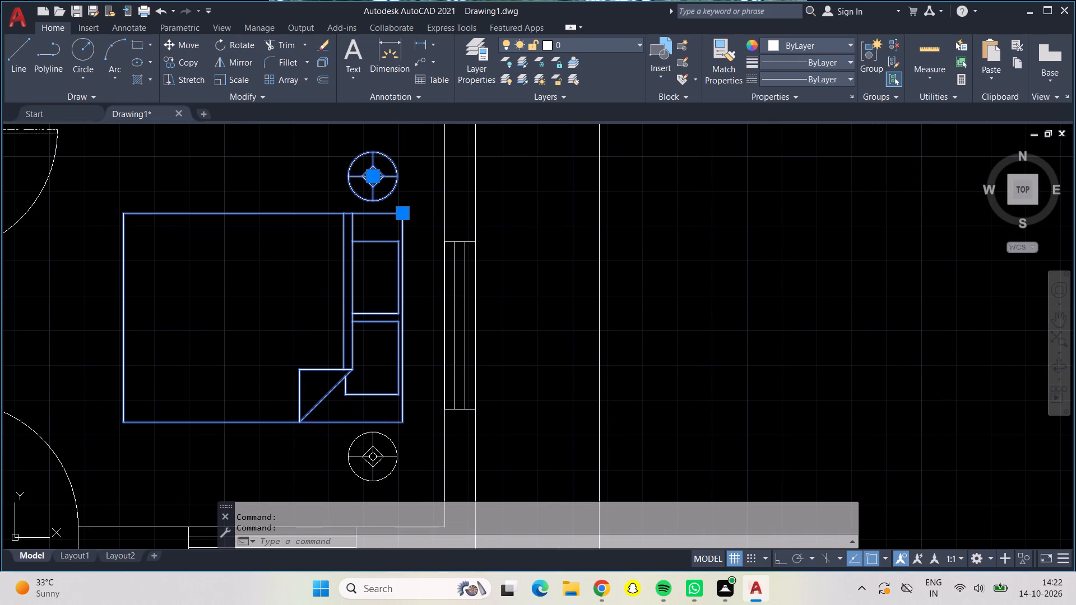
click(365, 450)
click(177, 39)
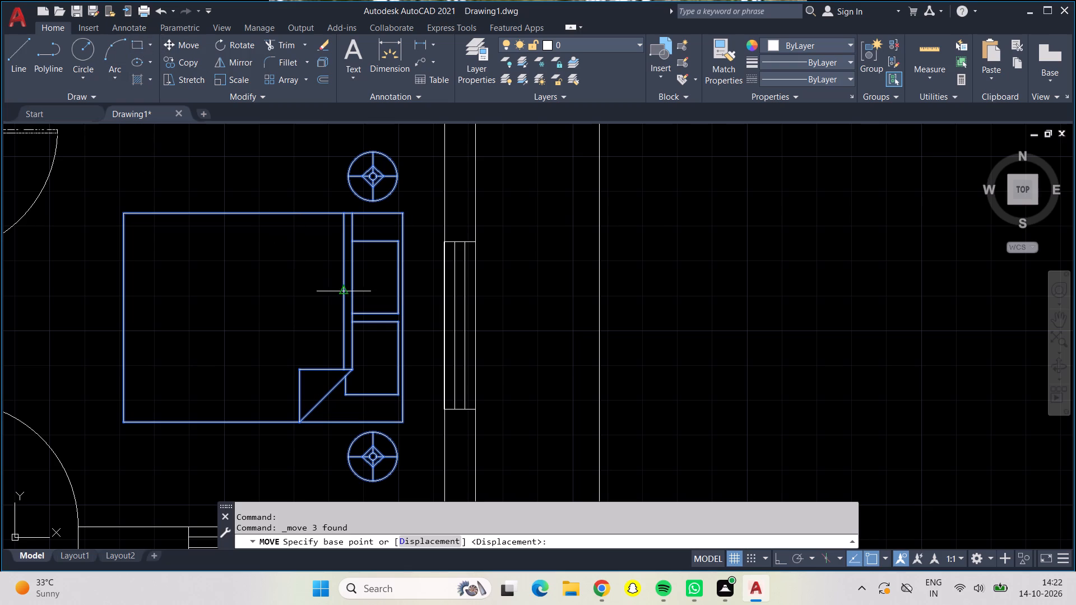
click(397, 314)
scroll(435, 319, up, 5)
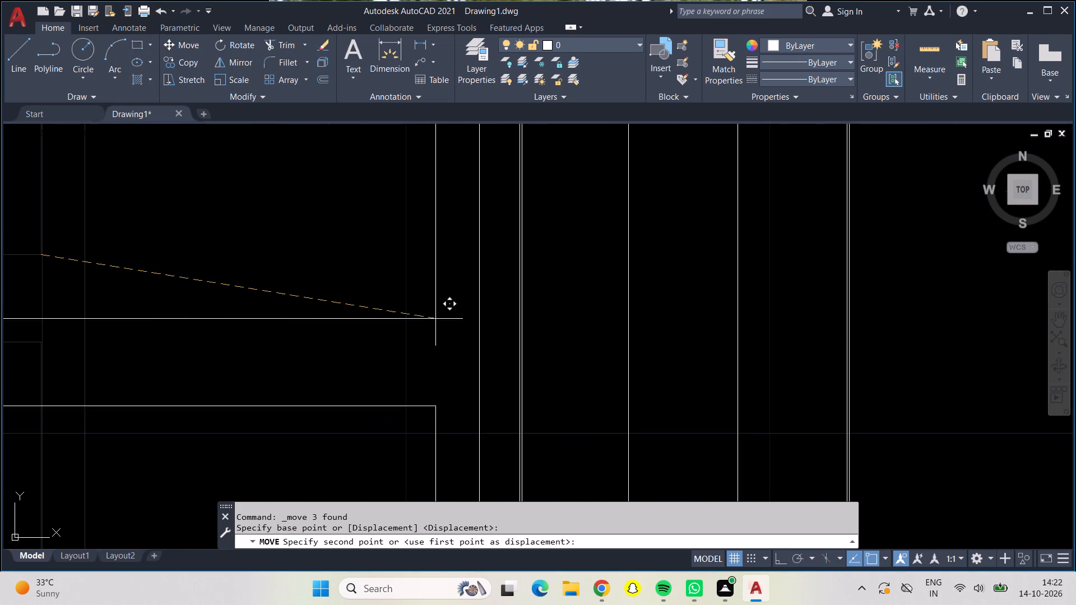
click(475, 346)
Look over the plan from the east bedroom through the hall to the north rooms, checking the furniture layout.
scroll(470, 346, down, 4)
scroll(352, 327, down, 2)
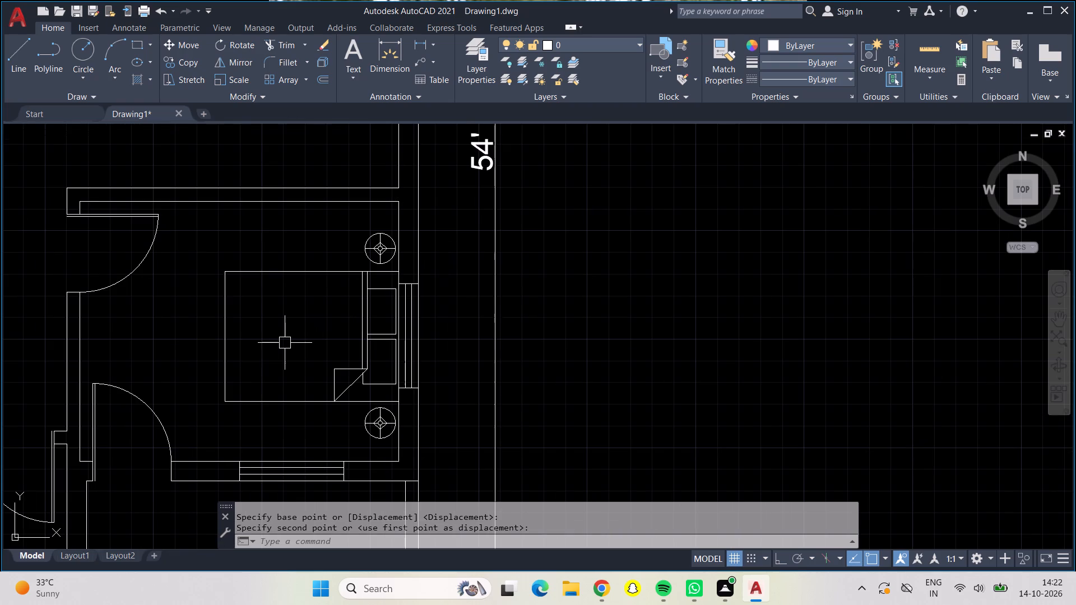
middle_drag(284, 343, 407, 410)
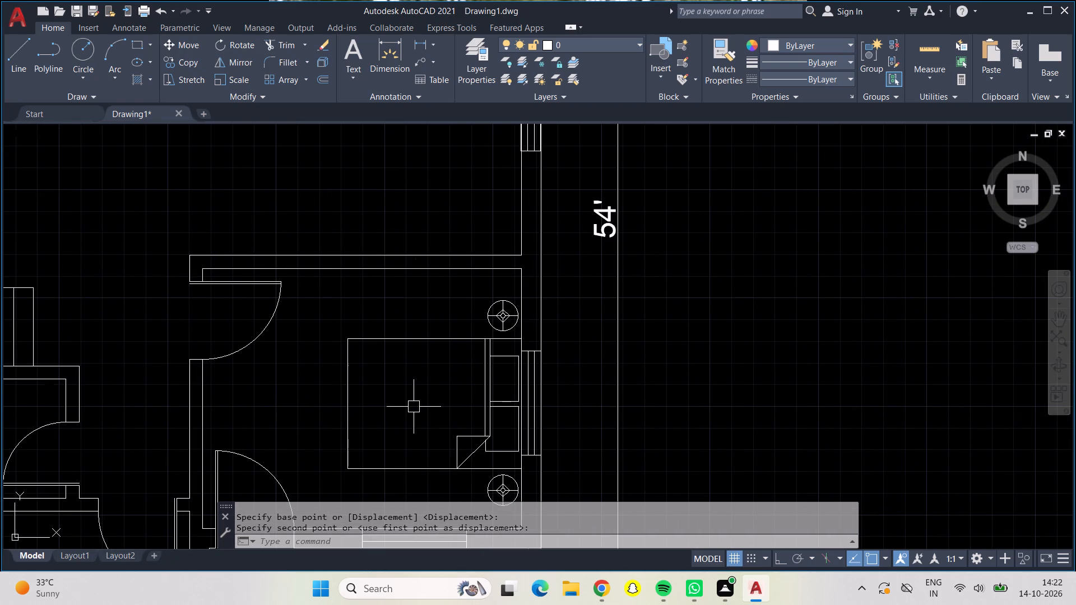
middle_drag(414, 407, 396, 302)
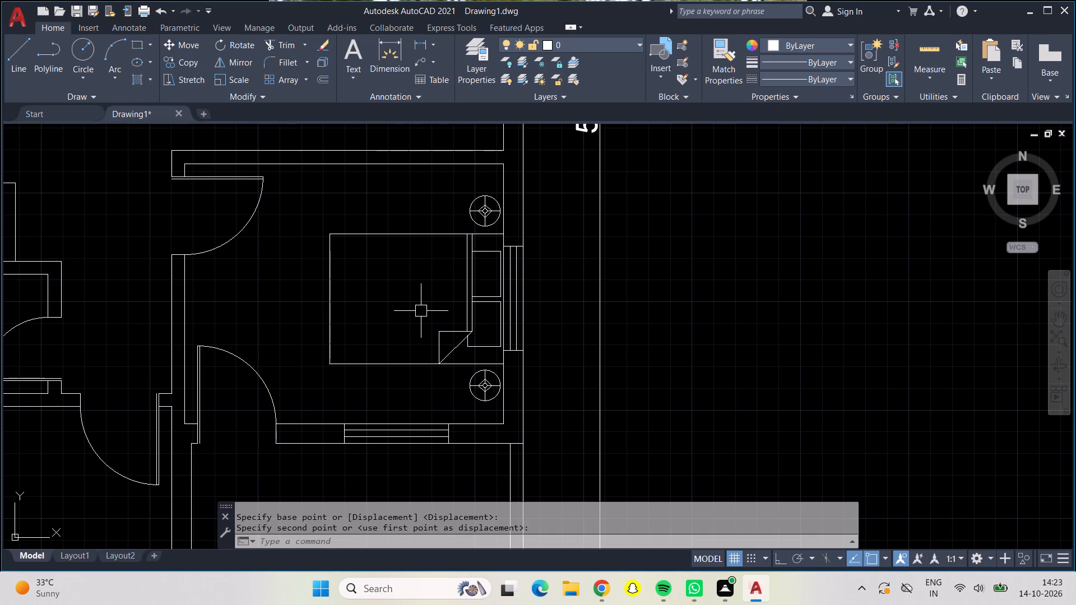
scroll(340, 306, down, 1)
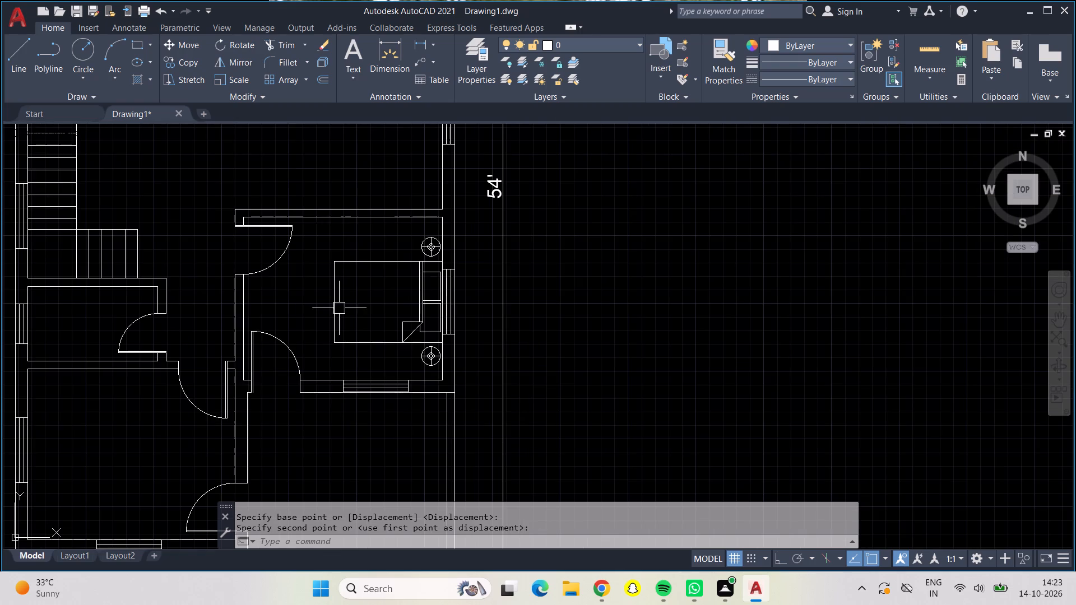
middle_drag(284, 293, 444, 245)
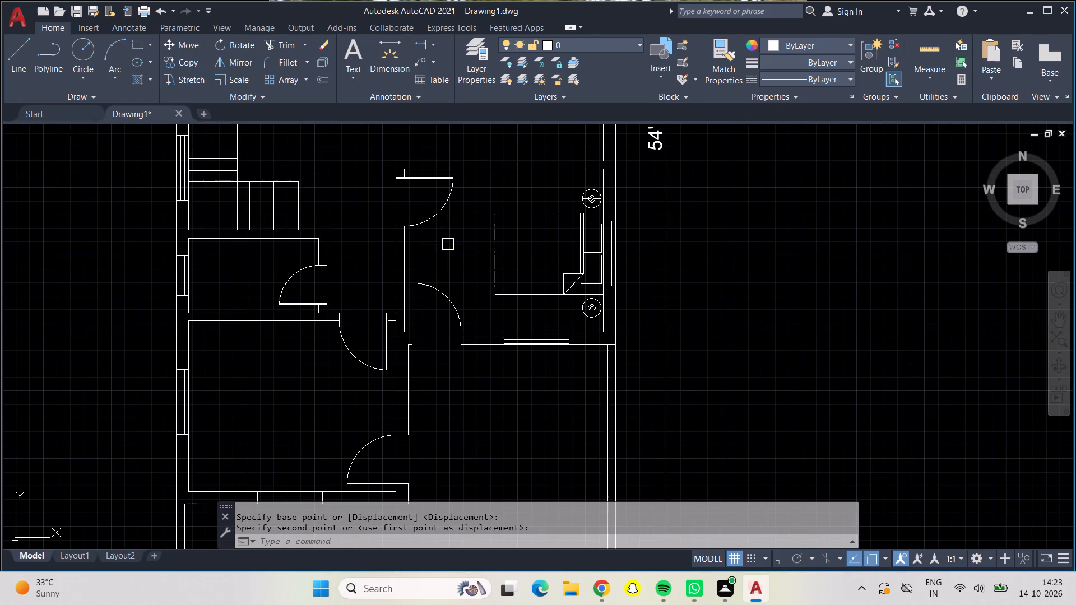
middle_drag(346, 196, 386, 399)
scroll(378, 303, down, 1)
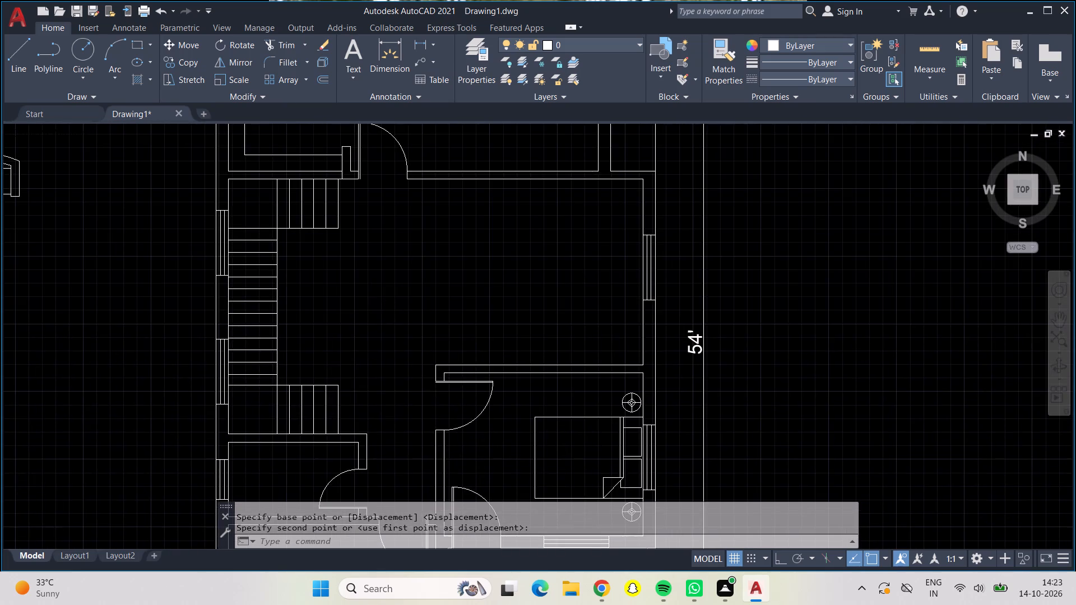
middle_drag(222, 243, 257, 439)
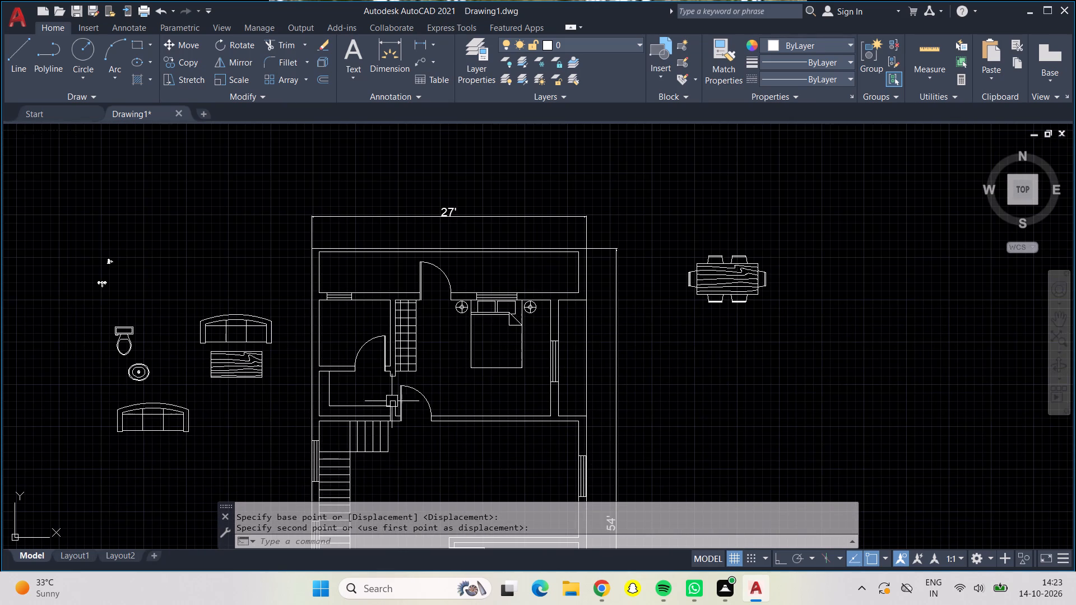
Copy the north bedroom's bed and both round side tables to the empty area northwest of the plan.
scroll(458, 373, up, 1)
scroll(457, 371, down, 1)
scroll(455, 367, up, 2)
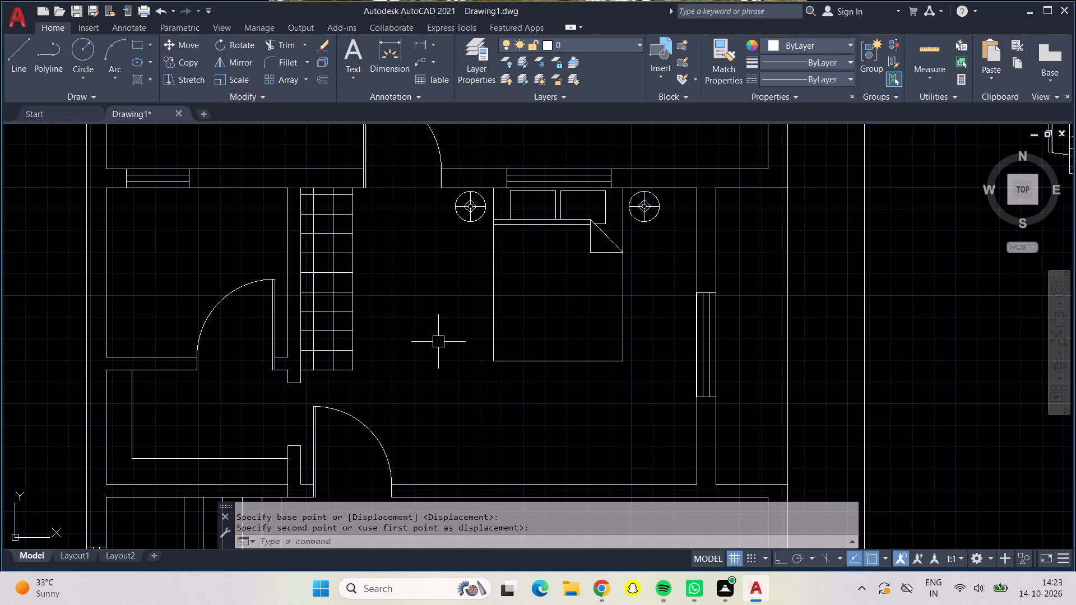
click(473, 216)
click(532, 227)
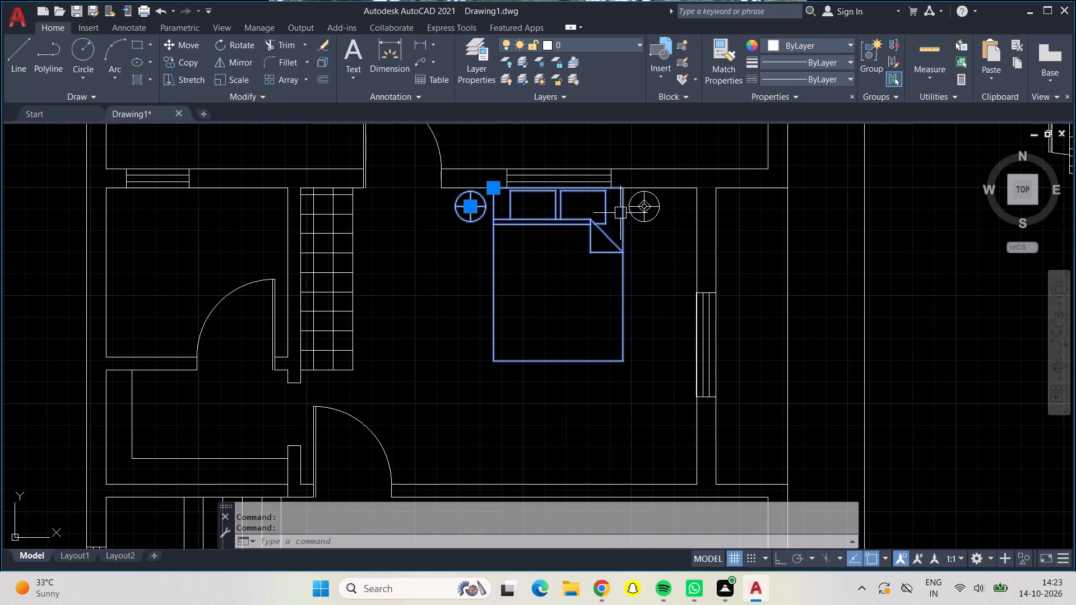
click(664, 208)
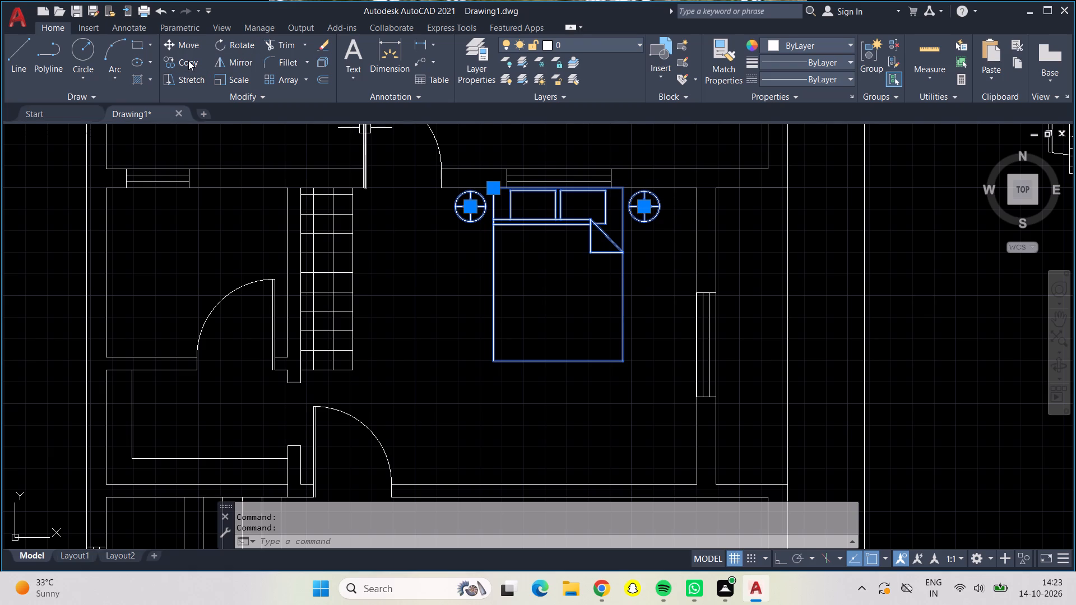
click(189, 61)
click(542, 228)
scroll(183, 257, down, 4)
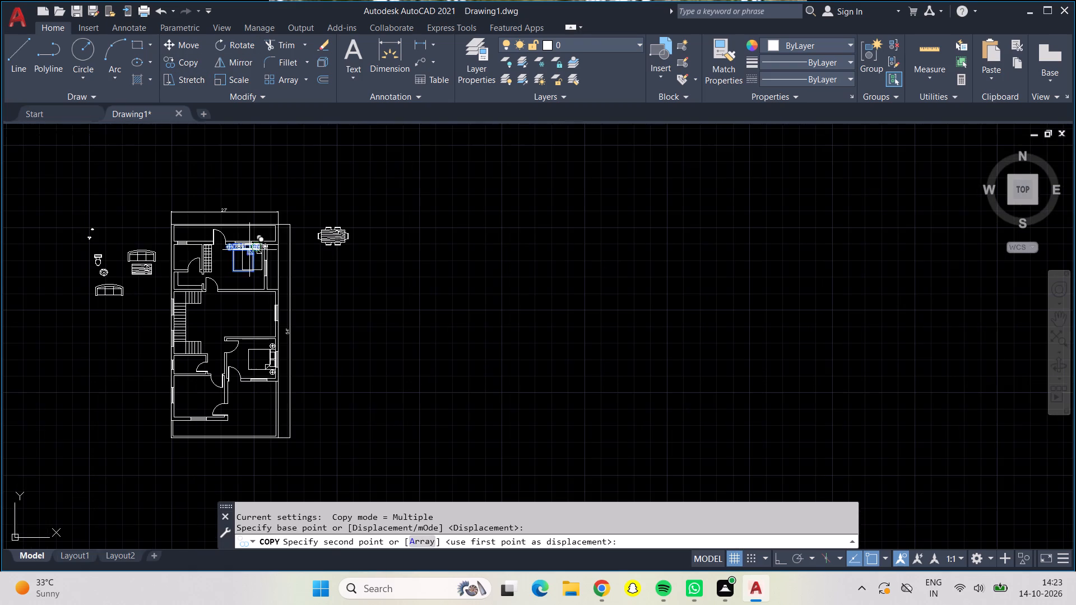
click(115, 180)
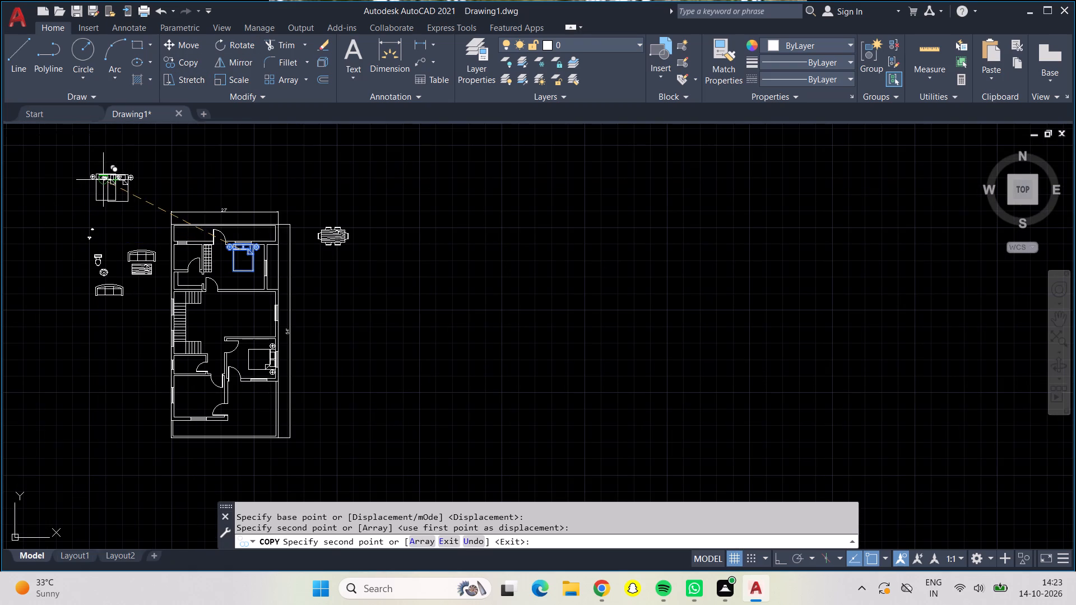
key(Escape)
Move the copied bed and side tables a short distance west, keeping the movement strictly horizontal.
click(87, 157)
click(138, 236)
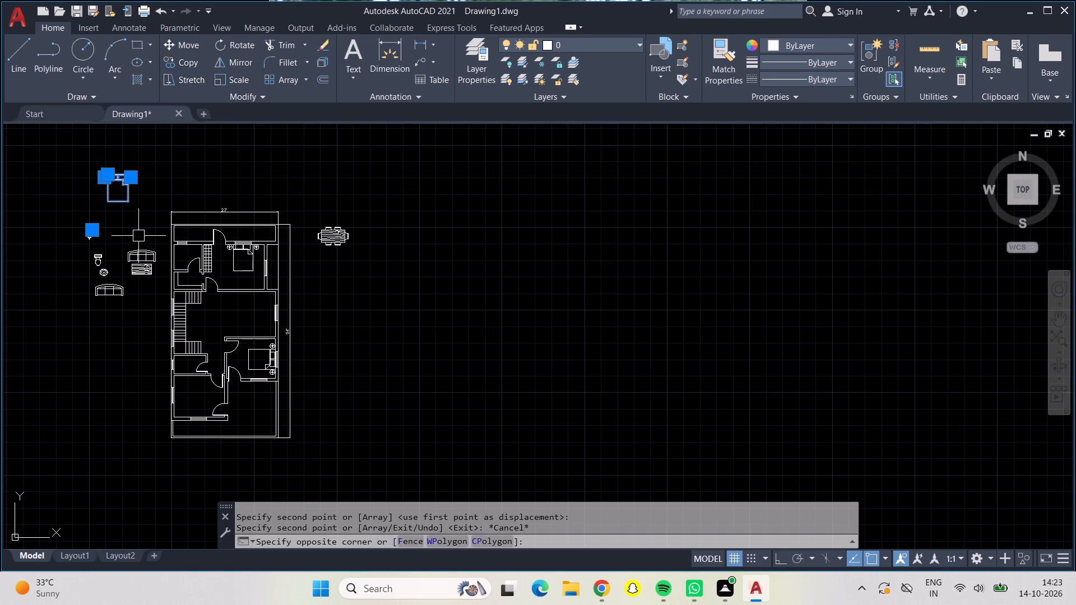
key(Escape)
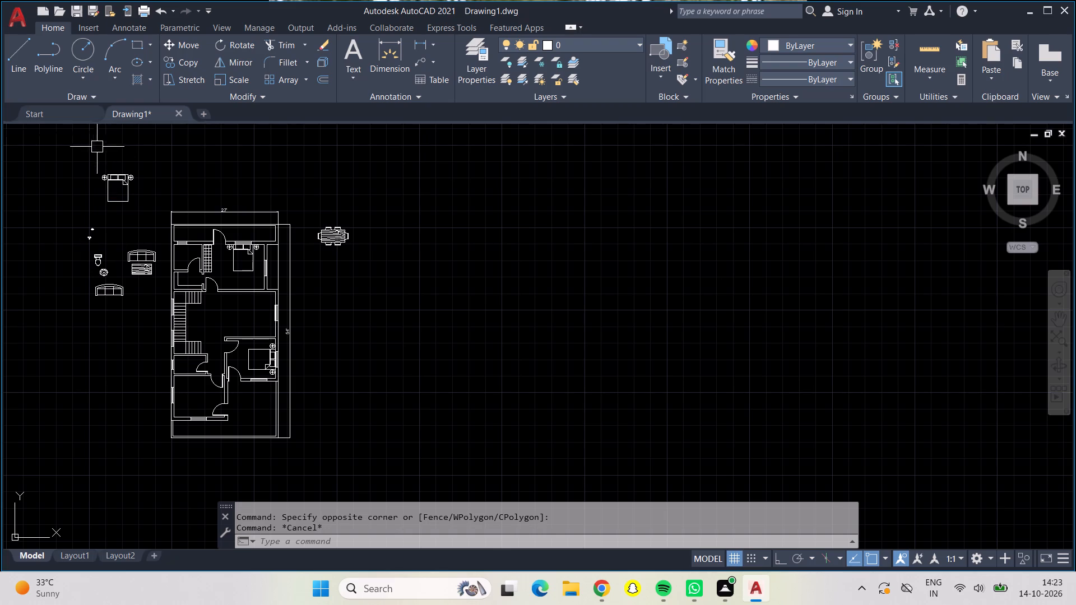
drag(82, 163, 122, 163)
click(138, 228)
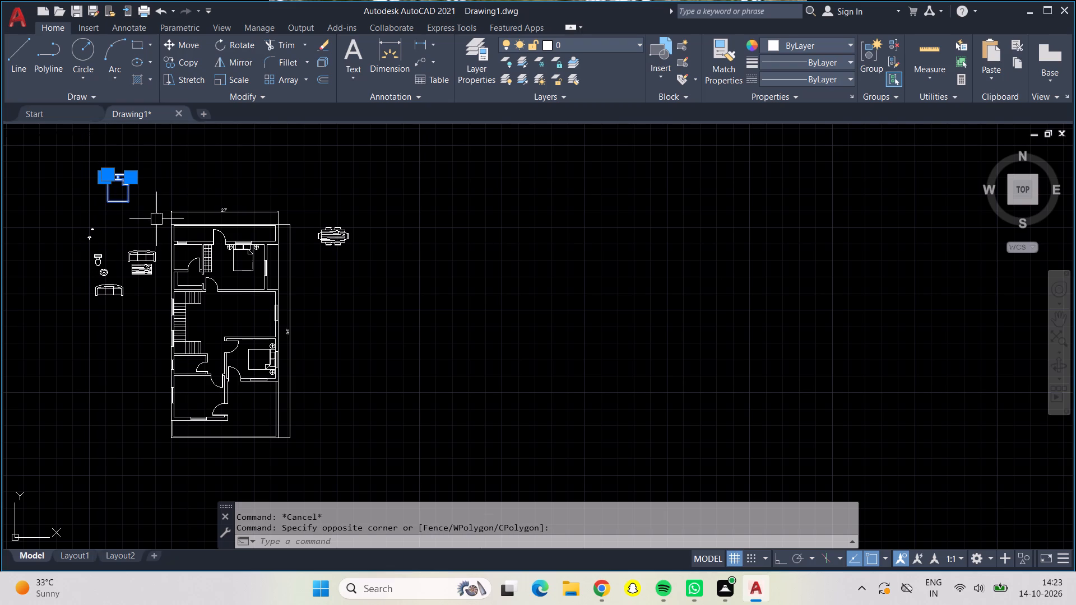
key(F8)
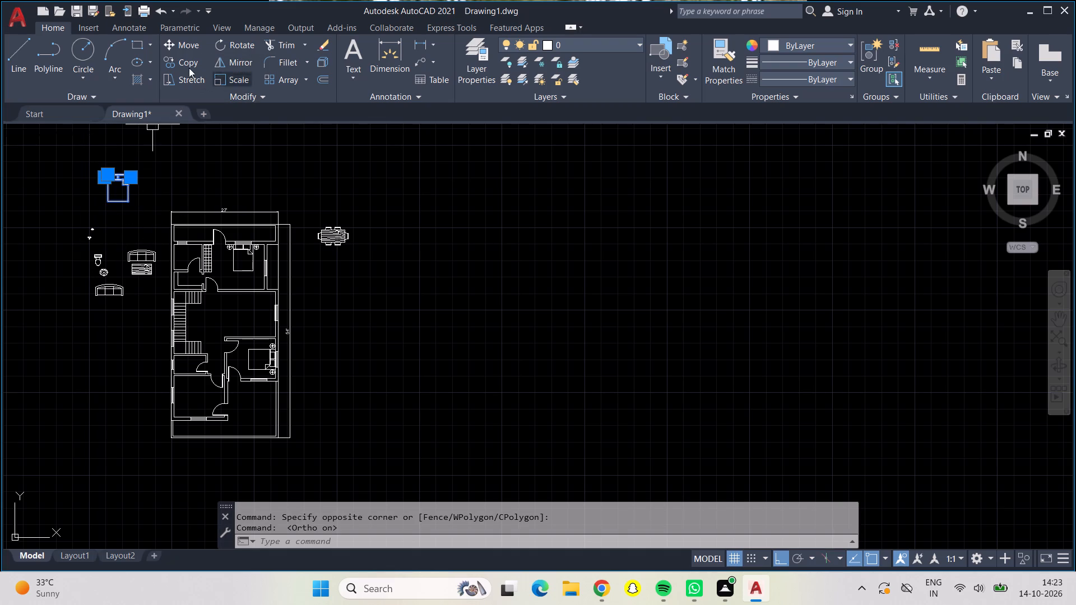
click(182, 49)
click(110, 202)
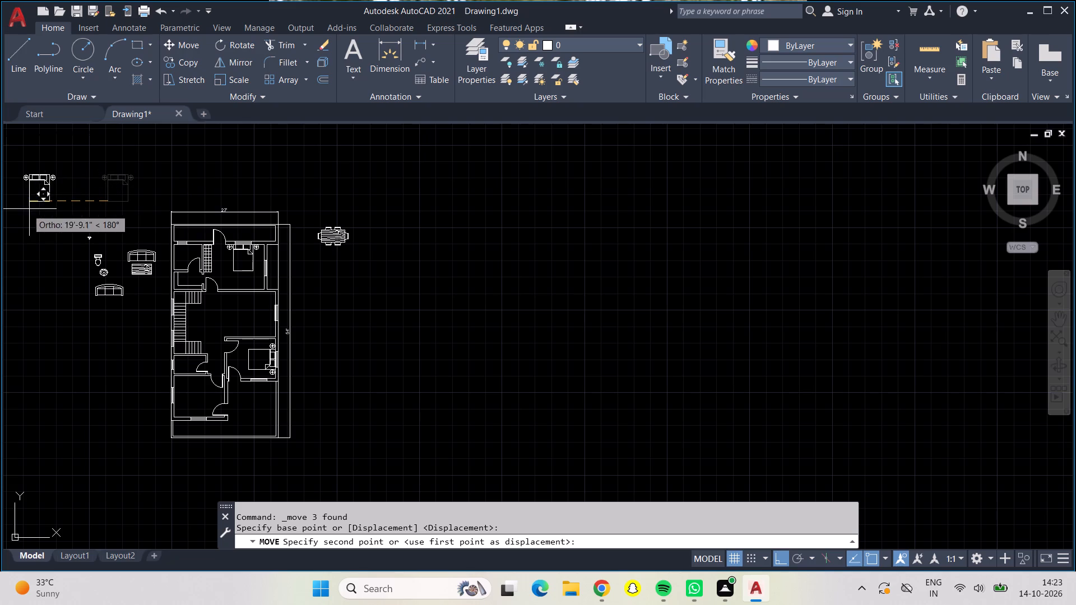
click(77, 204)
Rotate the copied bed and side tables 90 degrees counterclockwise so the headboard faces west.
drag(50, 152, 82, 140)
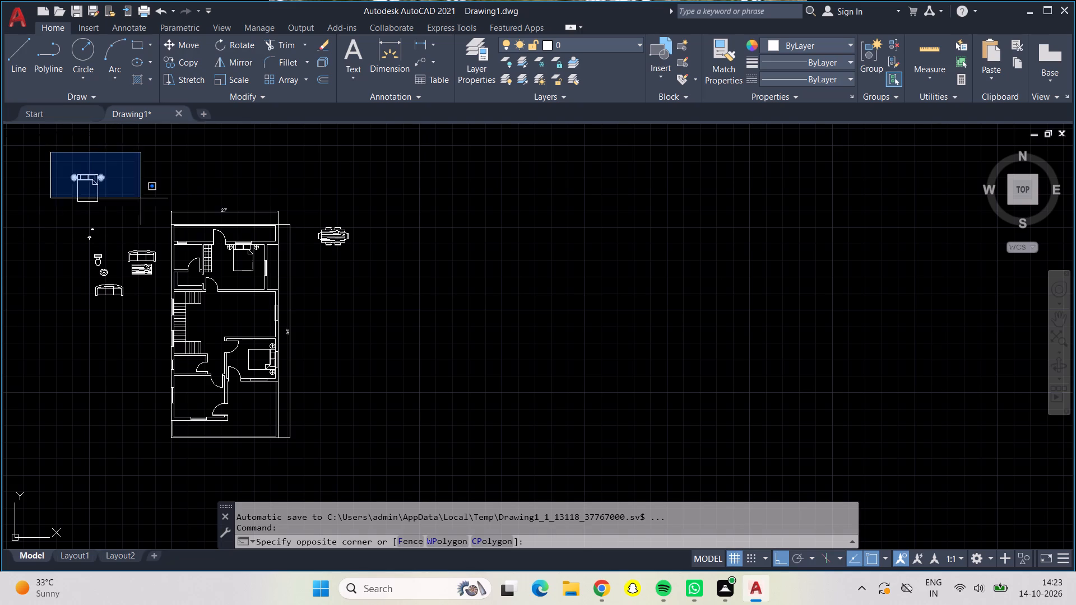
click(142, 211)
click(230, 50)
click(101, 204)
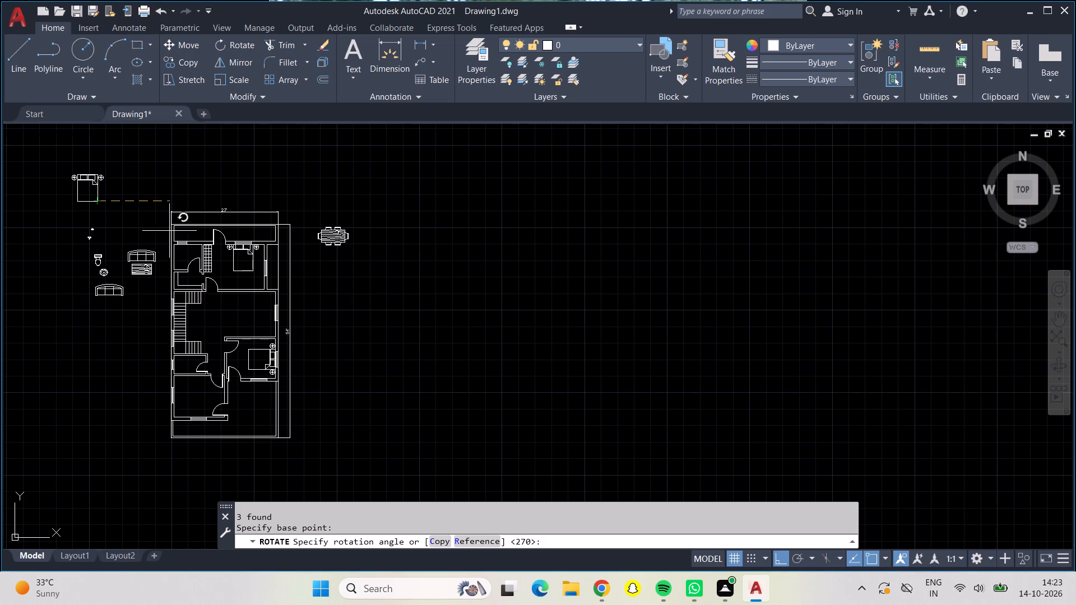
click(111, 163)
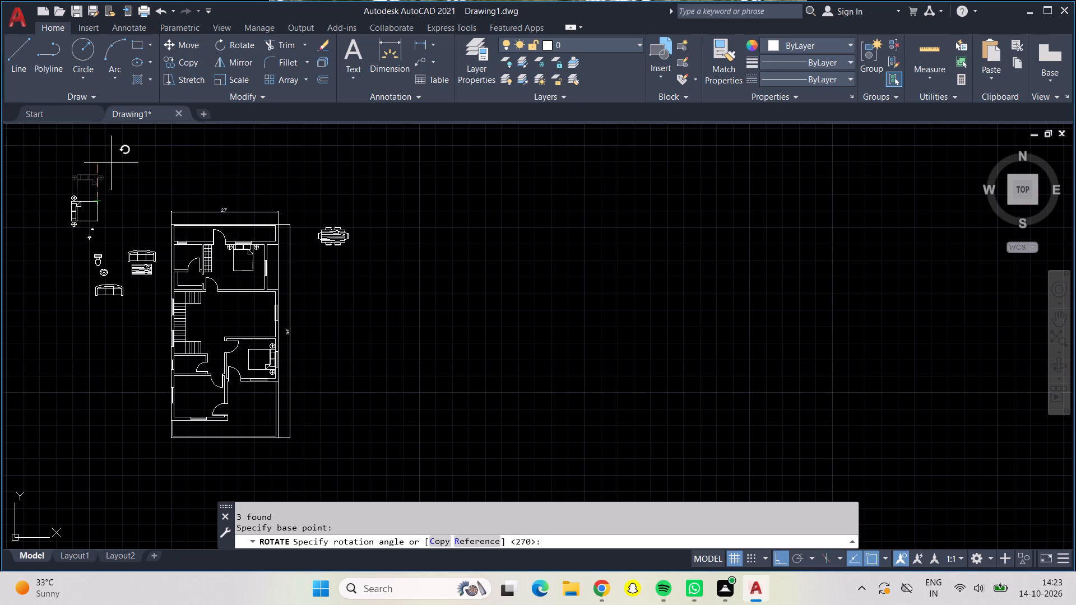
Move the rotated bed and side tables into the southwest bedroom, with the headboard at the west wall beside the window.
click(61, 188)
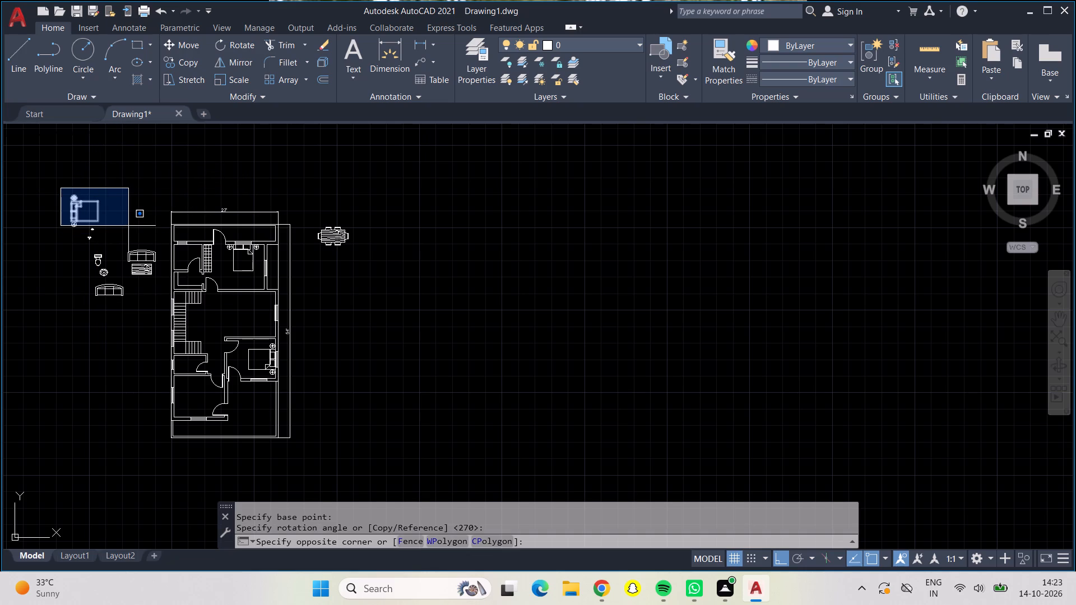
scroll(128, 226, up, 3)
middle_drag(101, 249, 456, 274)
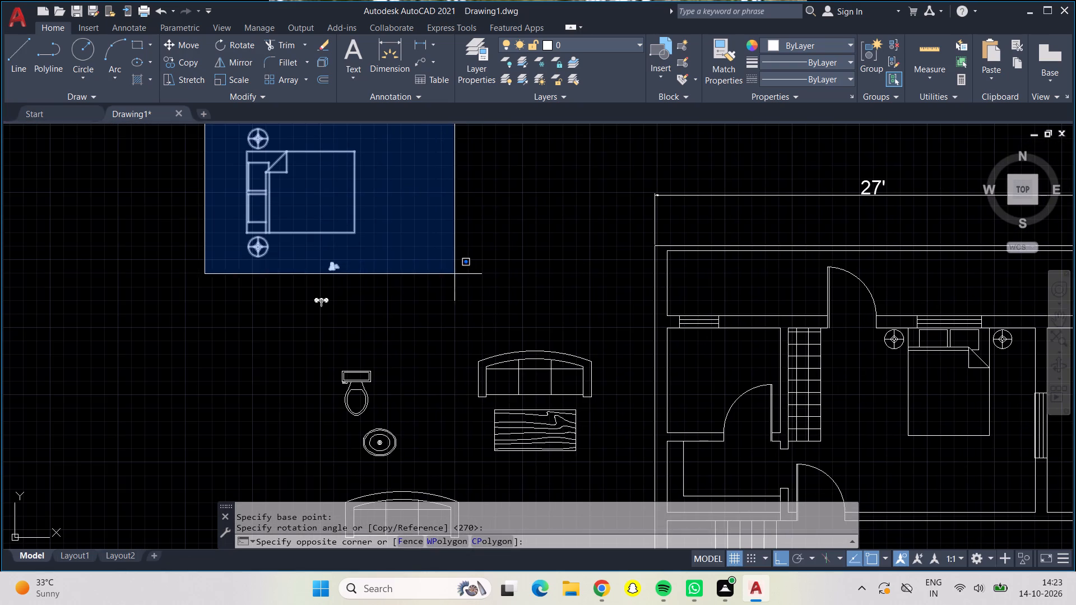
click(430, 257)
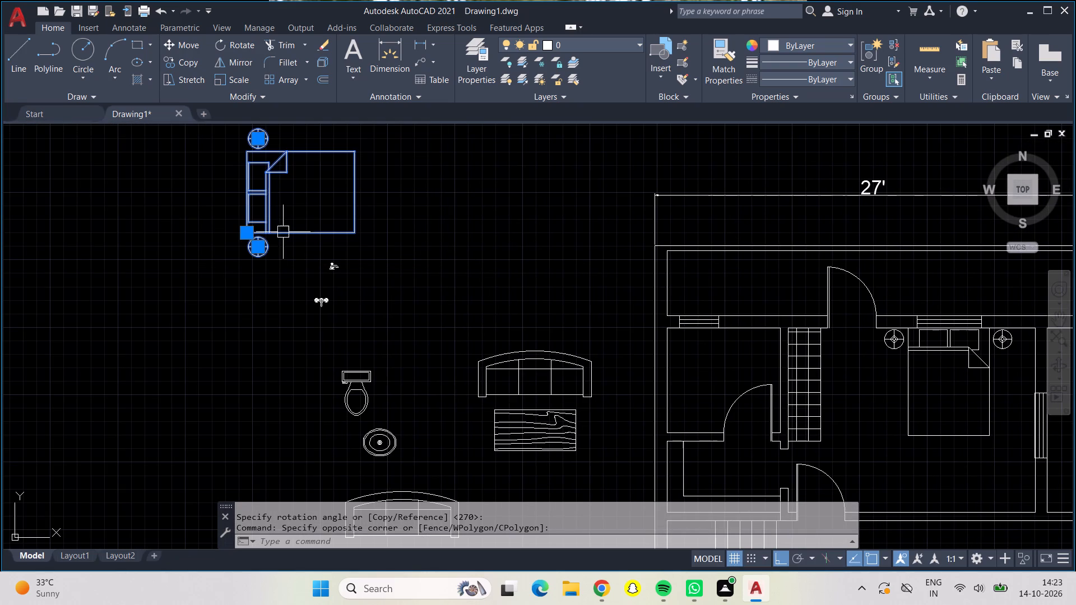
click(179, 43)
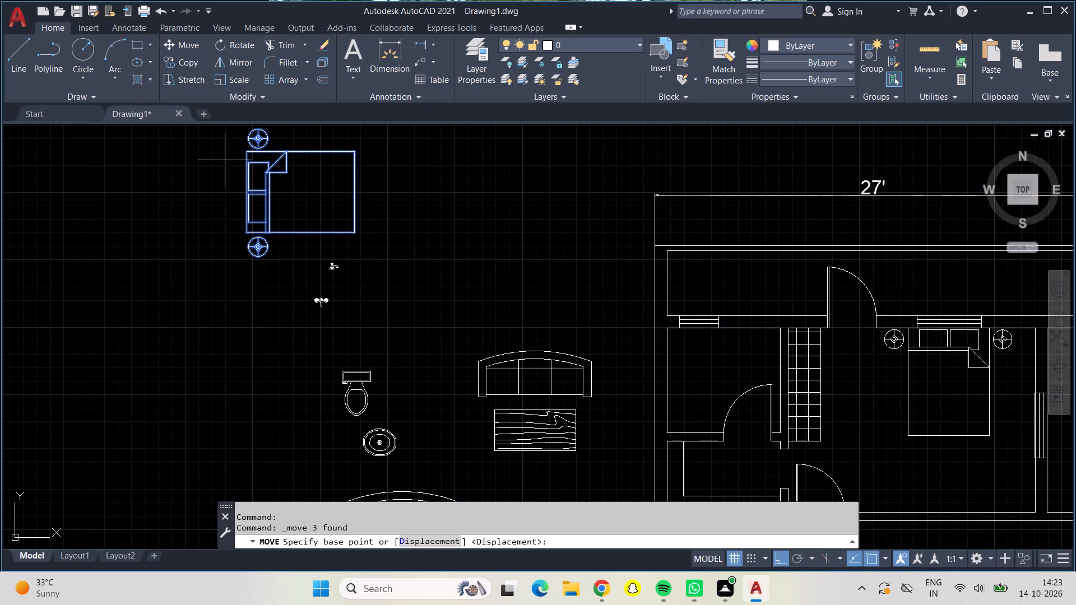
click(254, 203)
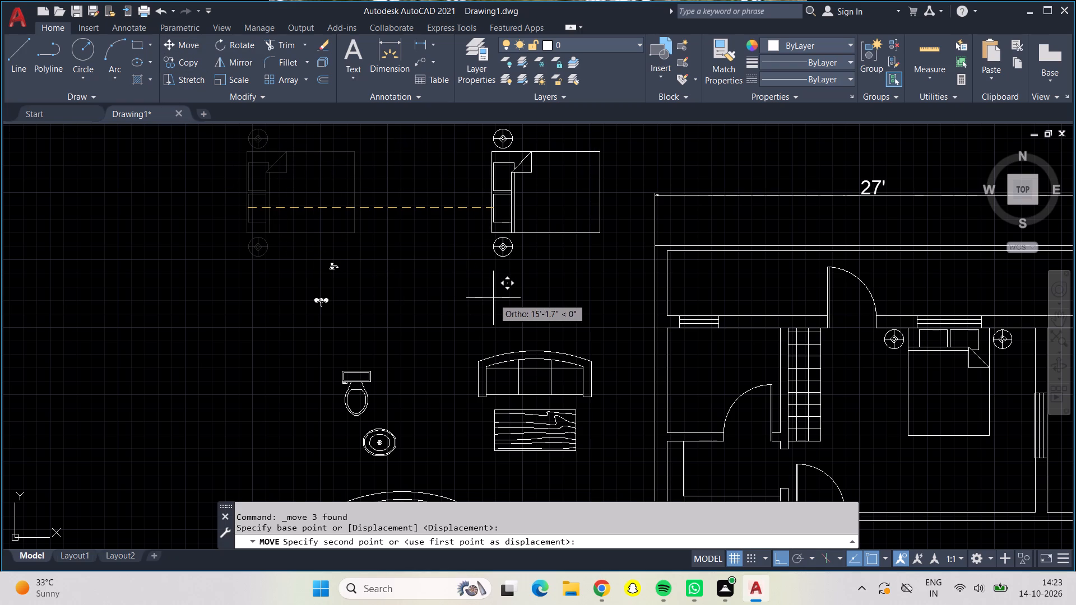
key(F8)
scroll(499, 297, down, 3)
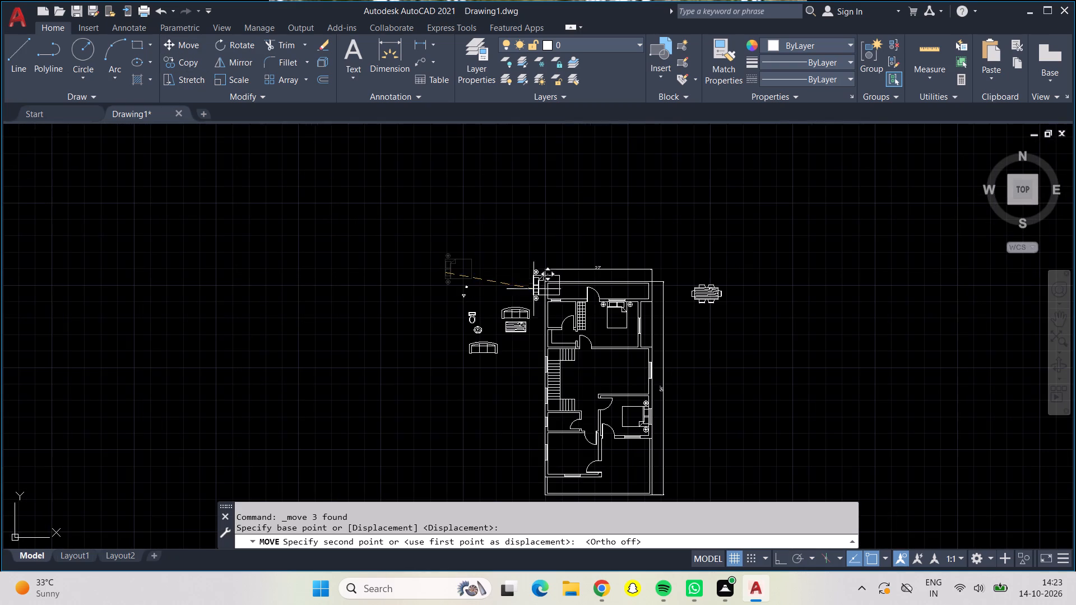
middle_drag(554, 458, 522, 383)
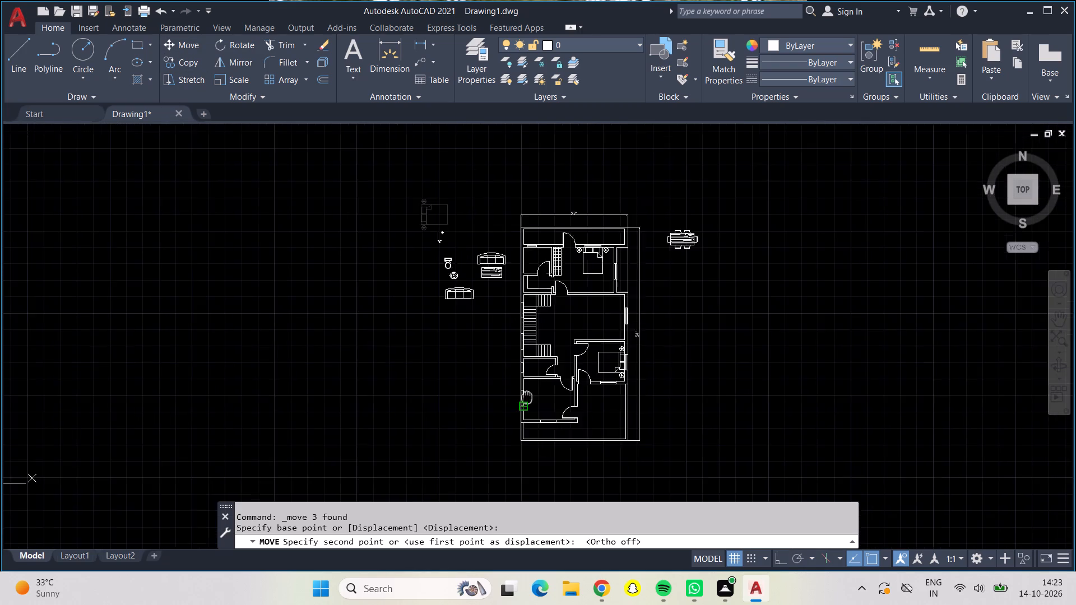
middle_drag(522, 383, 495, 320)
scroll(495, 320, up, 1)
scroll(495, 320, down, 1)
scroll(495, 320, up, 6)
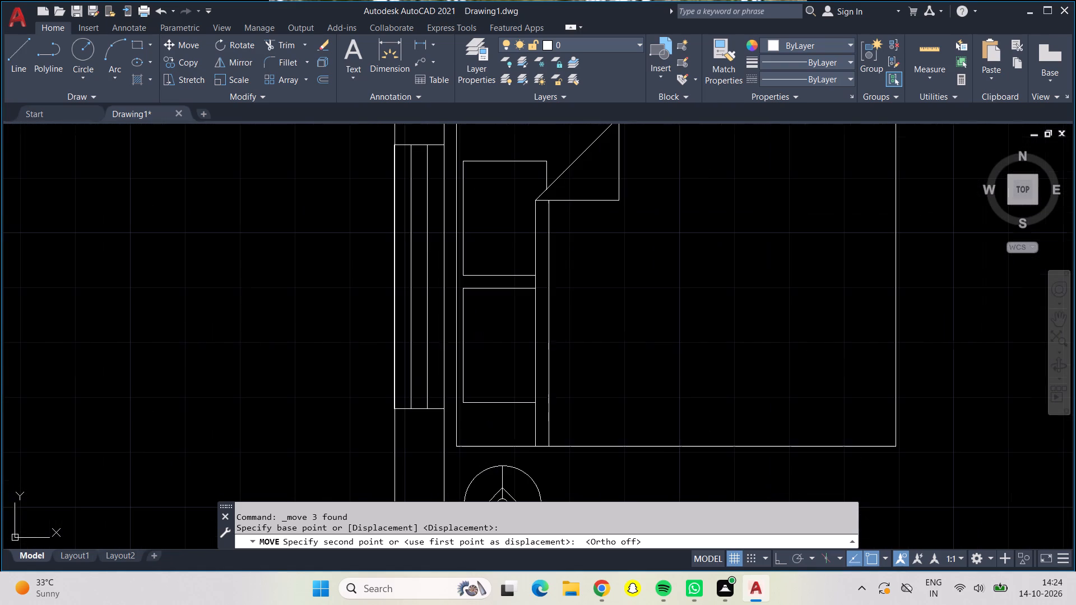
click(450, 345)
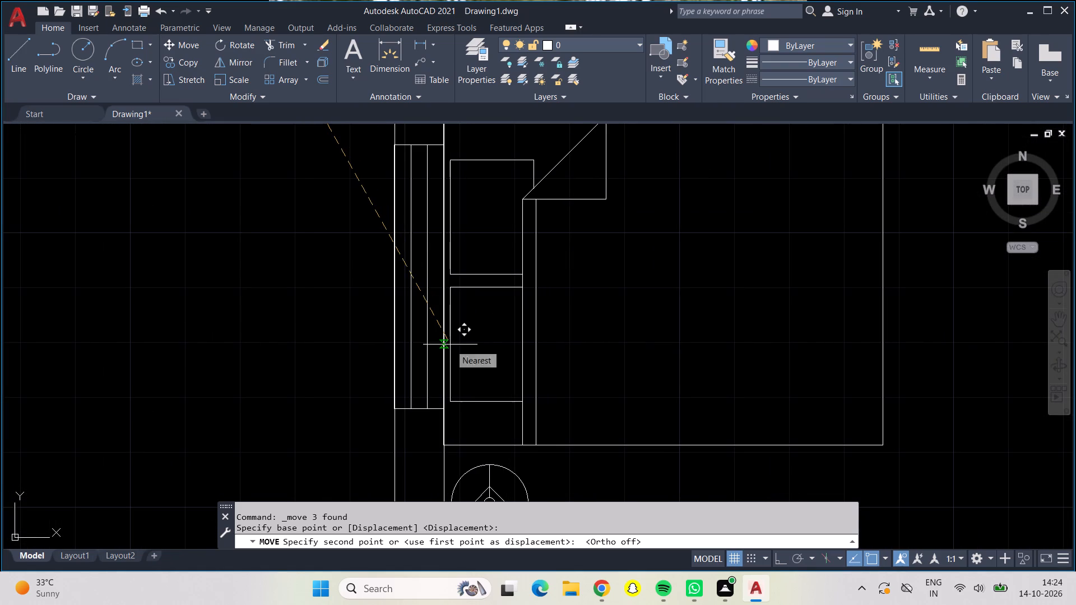
Move the southwest bedroom's bed and both side tables slightly northeast, setting the headboard along the inner wall face and centred on the window.
click(504, 371)
click(521, 414)
click(514, 401)
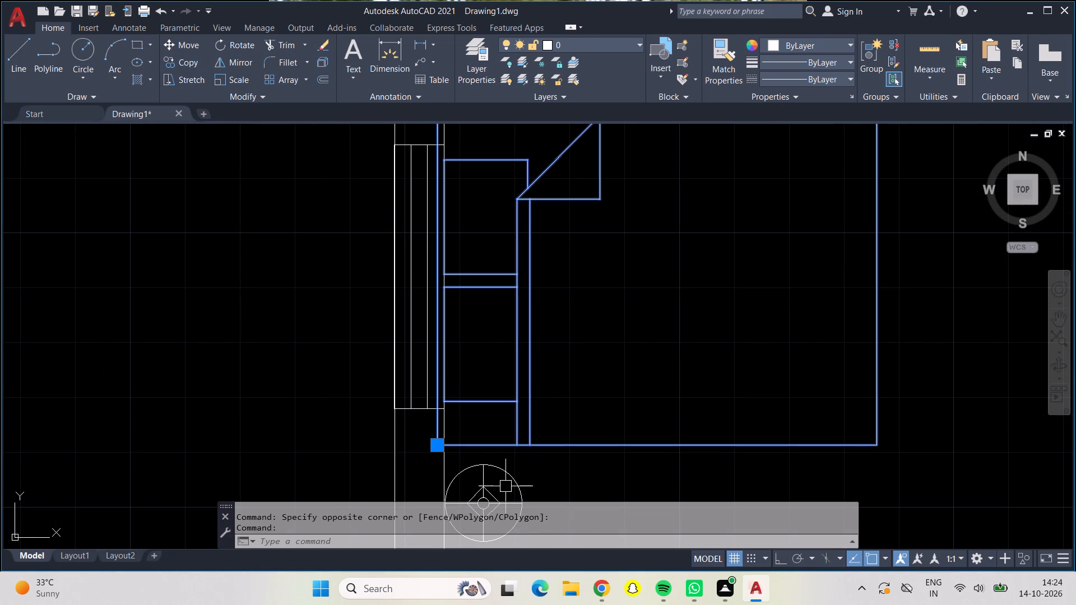
click(500, 475)
scroll(500, 425, down, 2)
scroll(504, 285, up, 1)
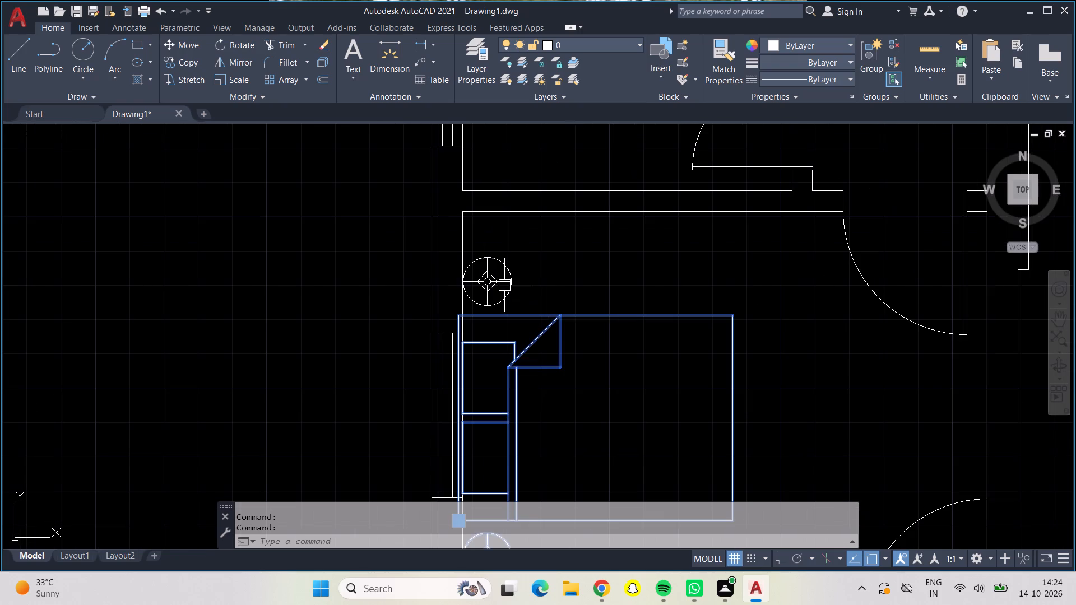
click(504, 285)
click(170, 49)
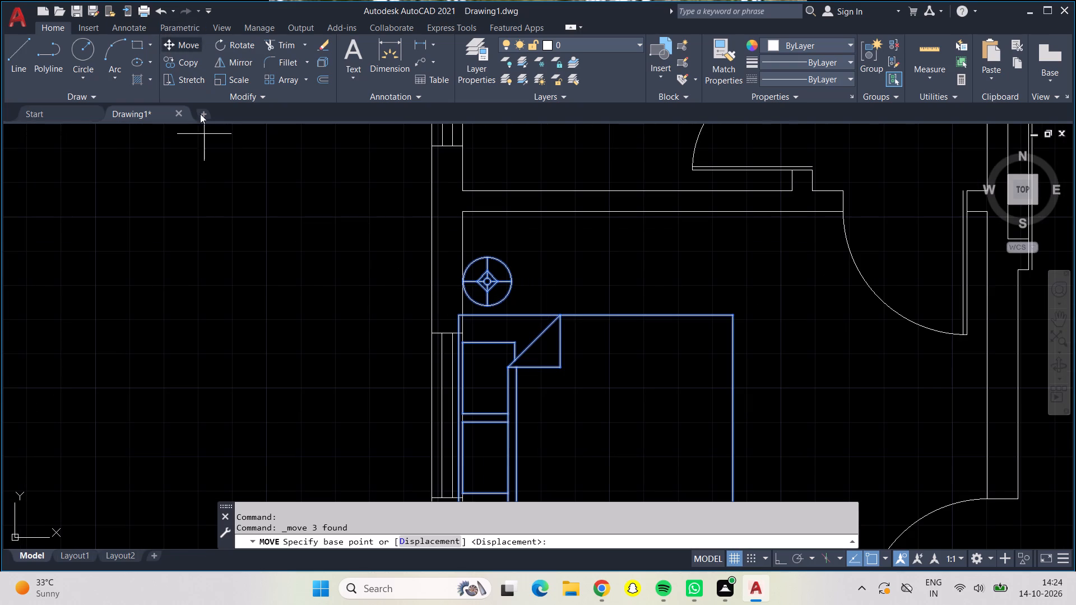
click(470, 418)
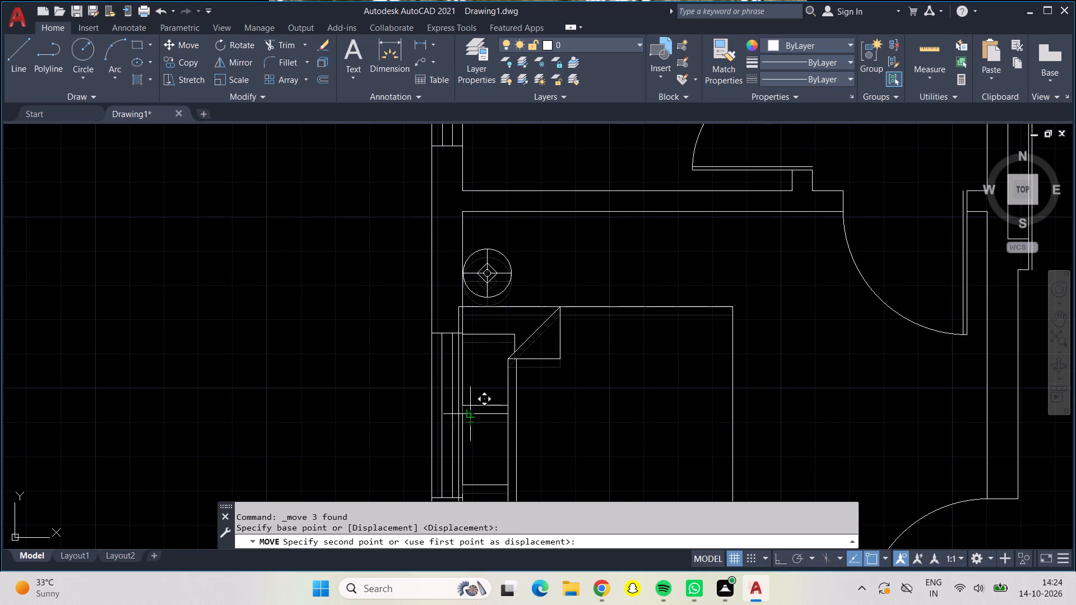
scroll(469, 416, up, 2)
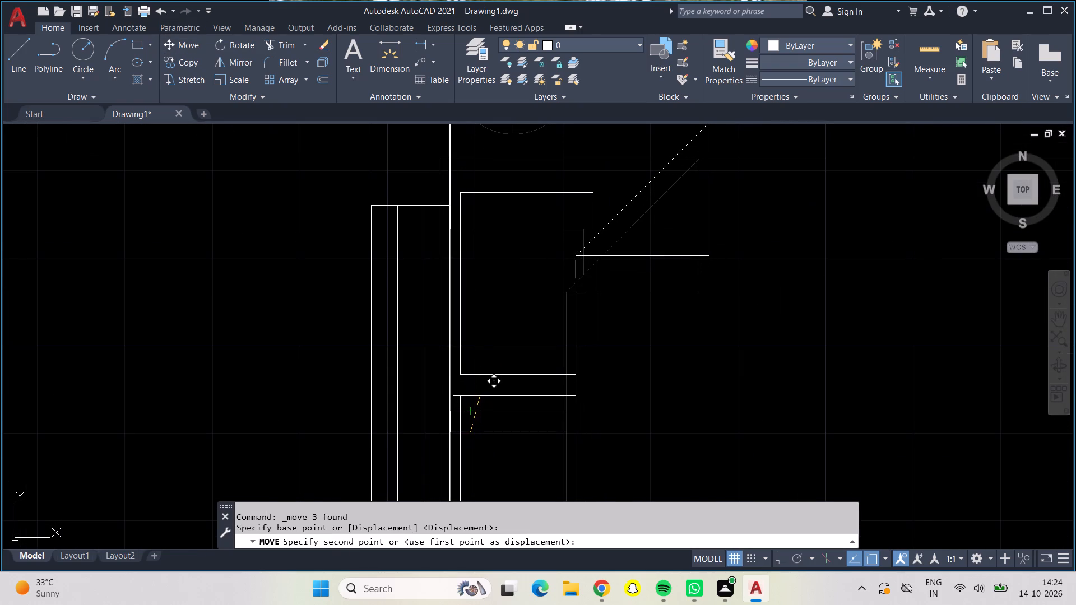
click(479, 398)
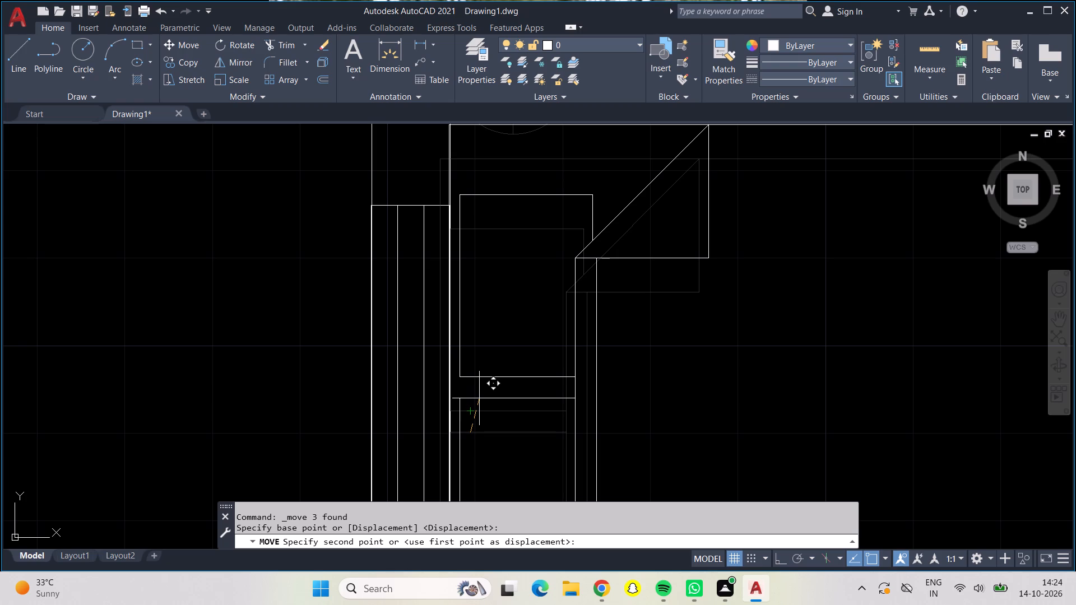
Copy the toilet block into the northwest bathroom, with its tank against the north wall below the window.
scroll(479, 398, down, 4)
middle_drag(525, 412, 441, 371)
scroll(458, 365, down, 1)
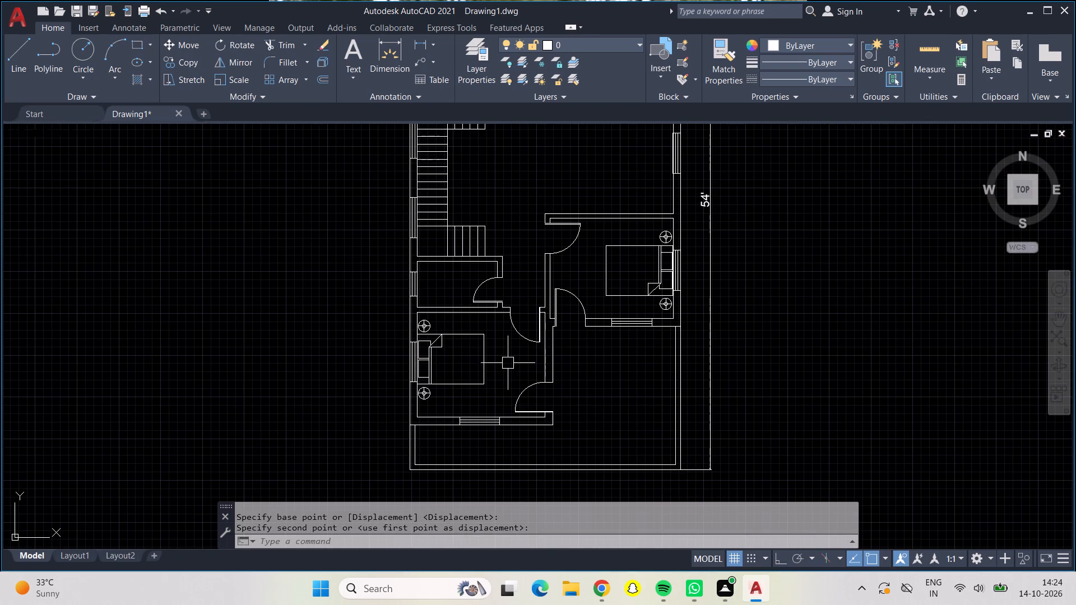
middle_drag(508, 360, 502, 453)
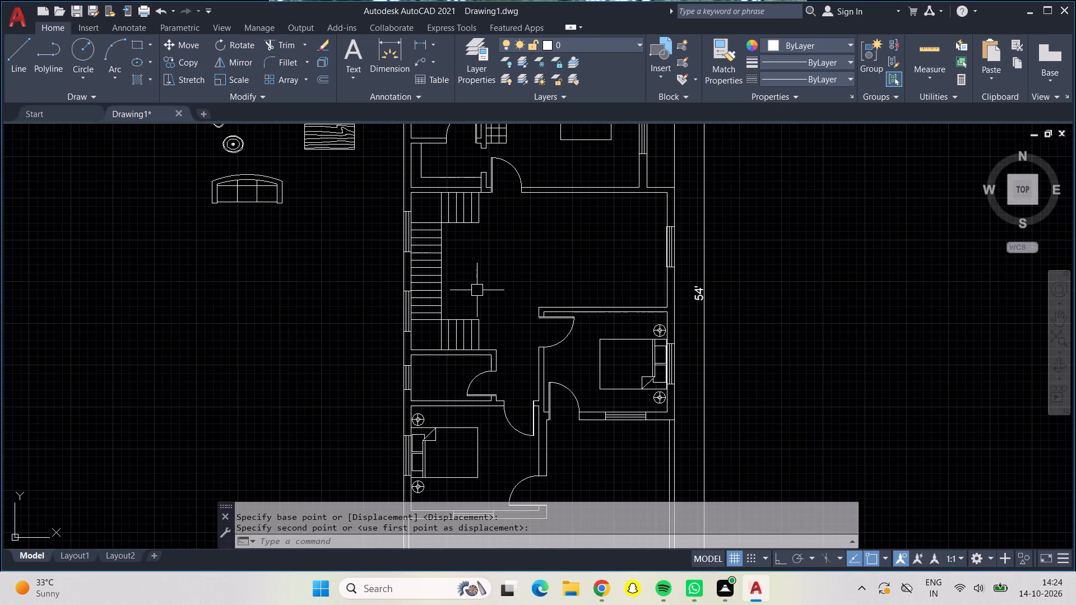
middle_drag(477, 290, 540, 484)
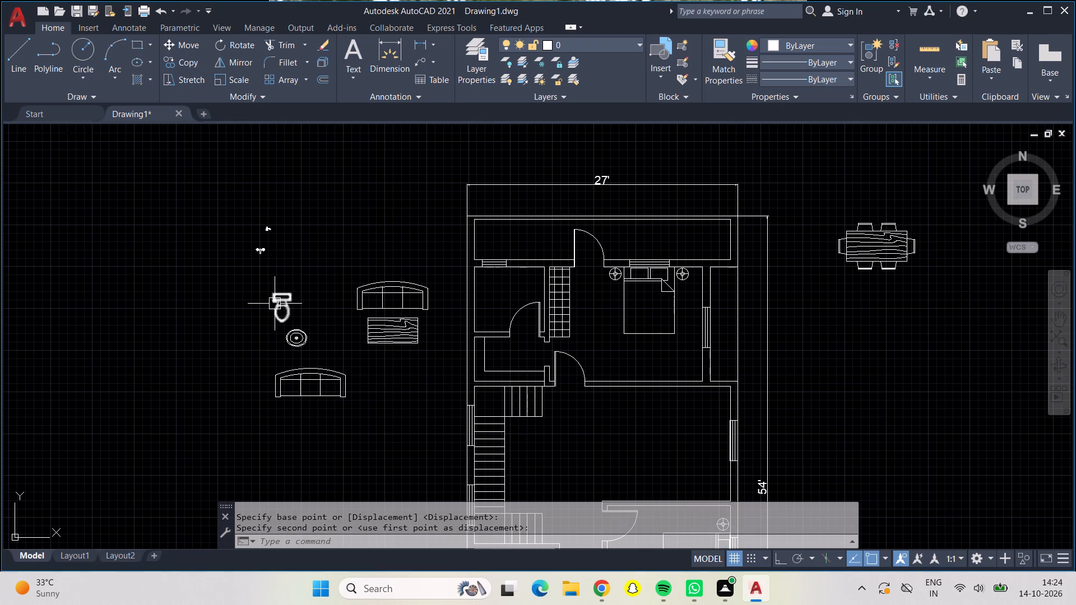
scroll(275, 304, up, 1)
click(275, 304)
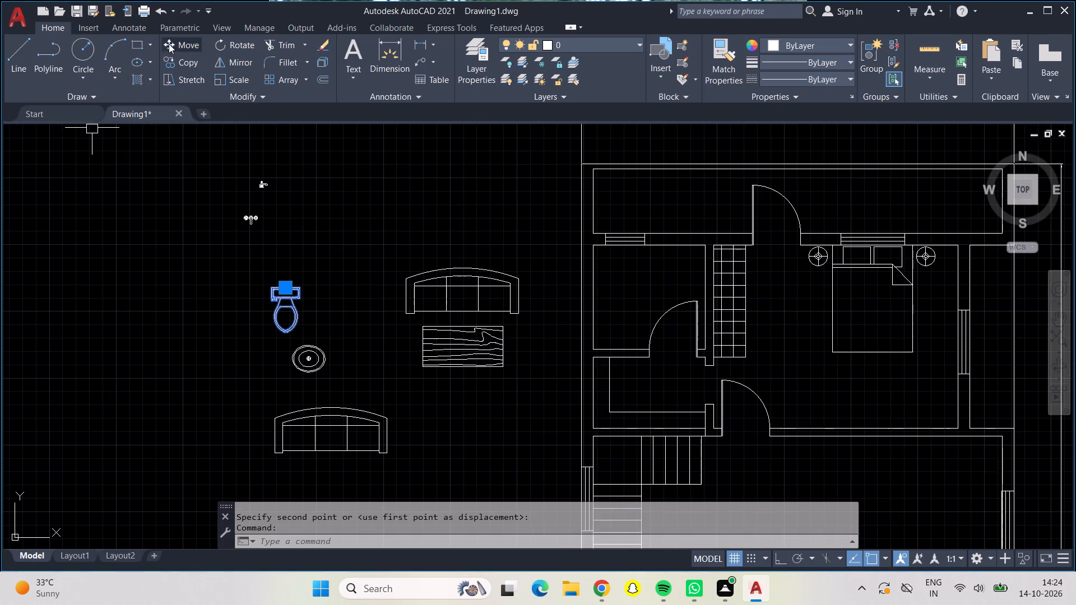
click(193, 57)
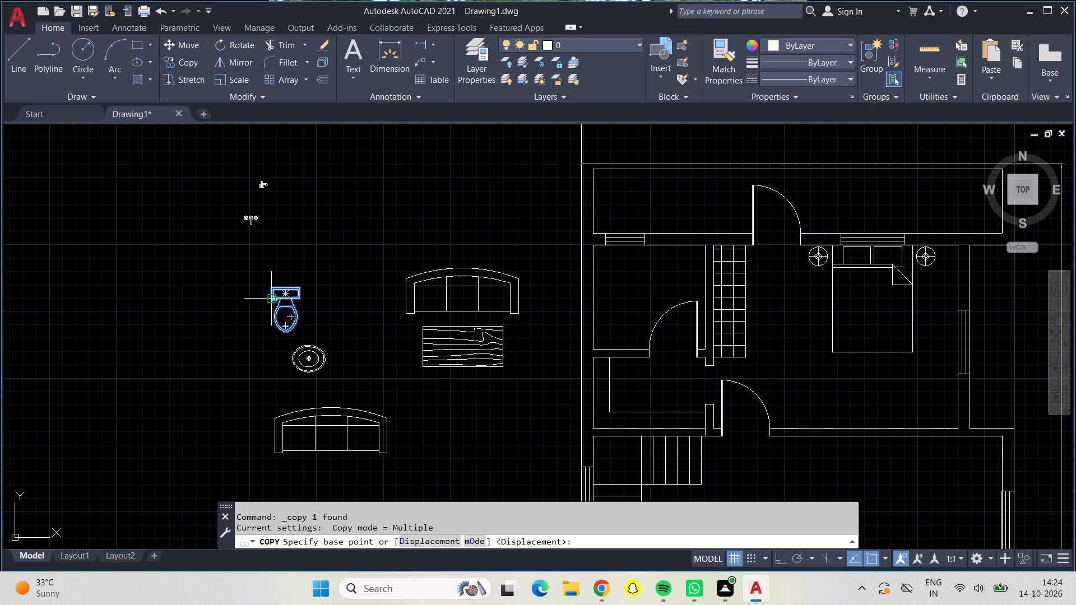
click(269, 297)
scroll(611, 262, up, 2)
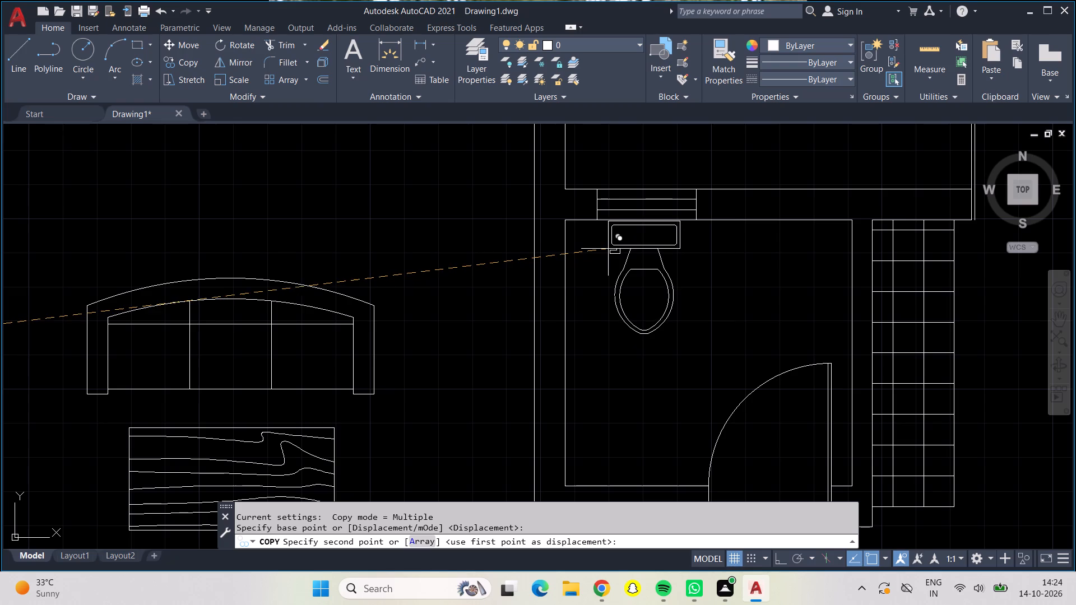
click(607, 247)
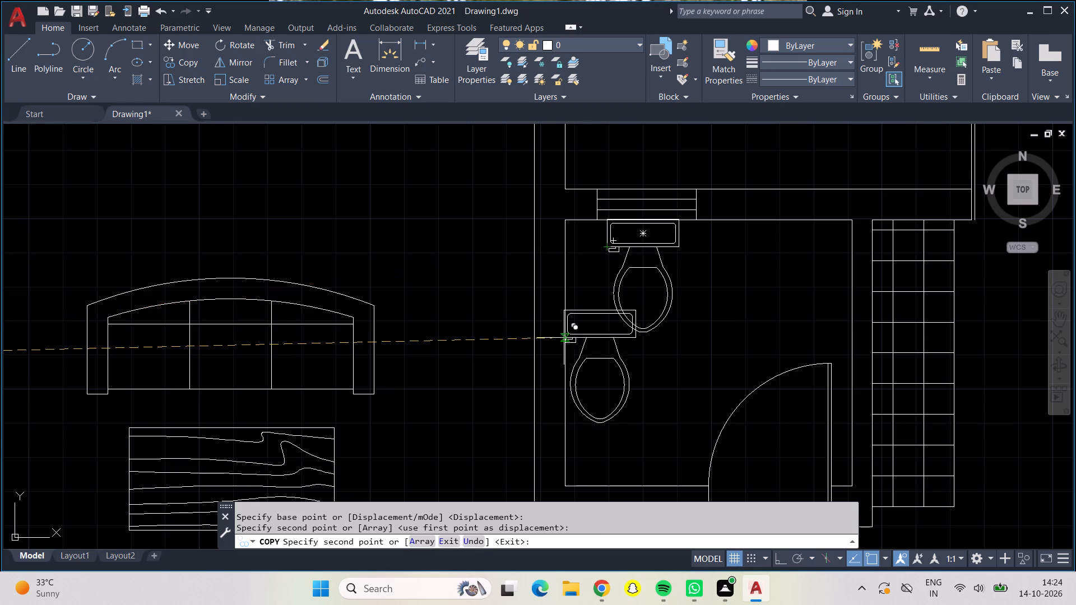
Move the original toilet block into the small west bathroom south of the stairs, with its tank against the north wall.
scroll(553, 338, down, 3)
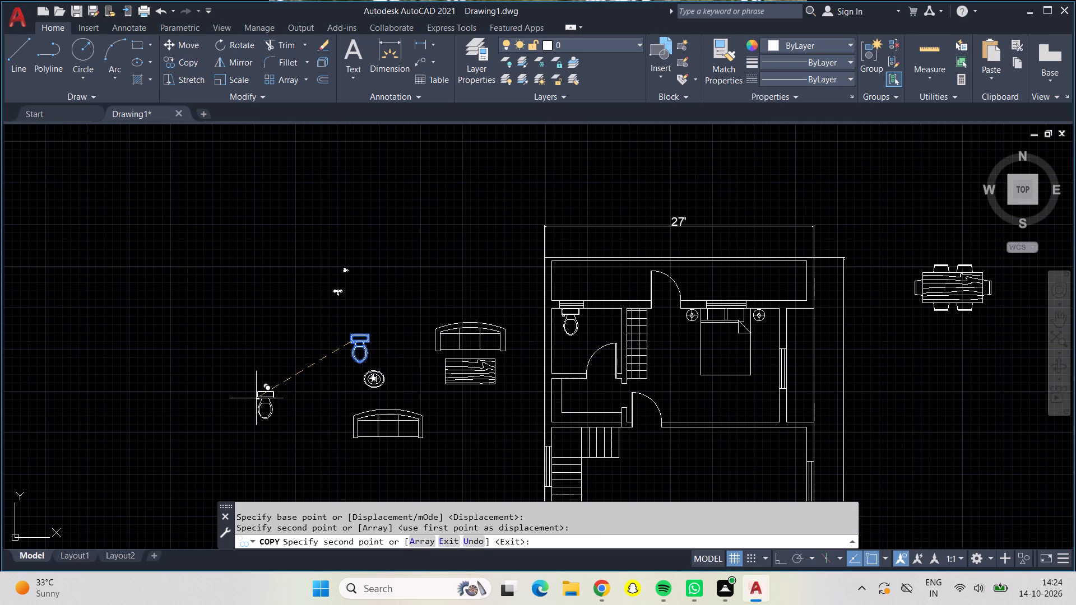
key(Escape)
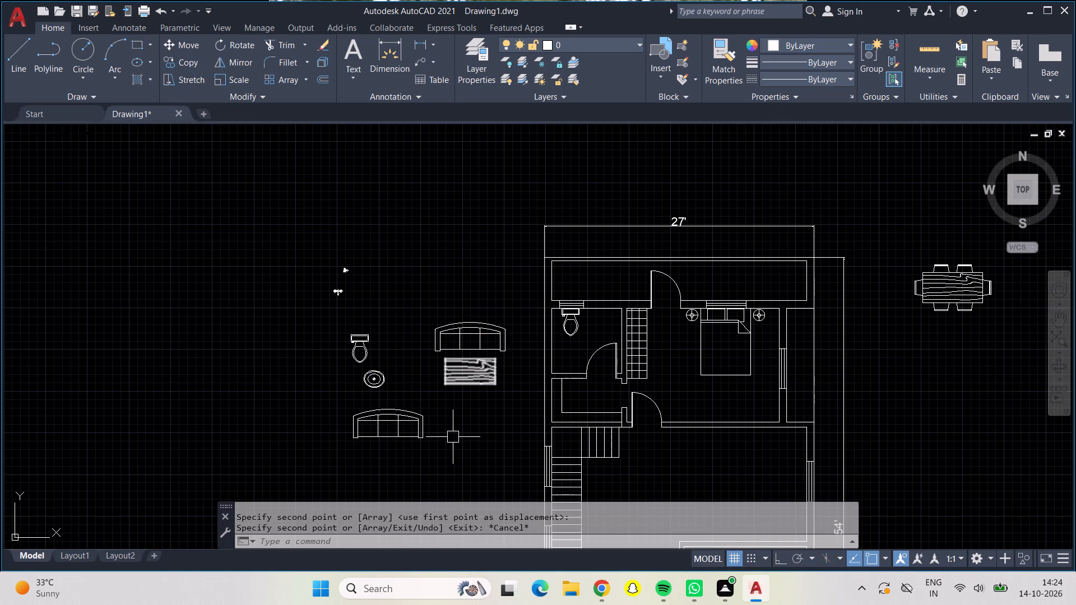
middle_drag(454, 437, 385, 288)
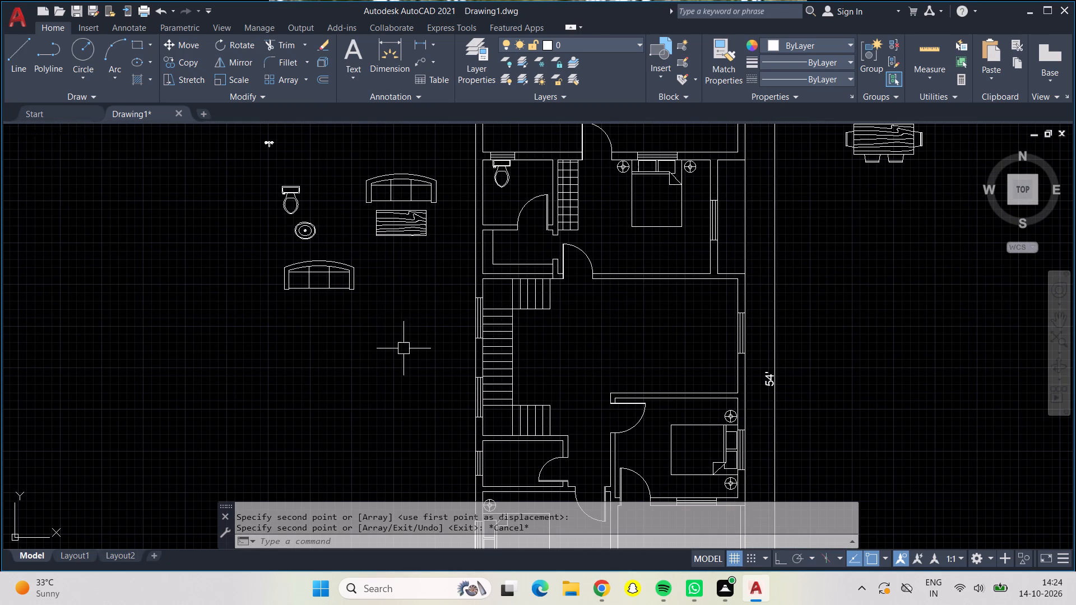
middle_drag(403, 348, 380, 273)
middle_drag(305, 343, 303, 371)
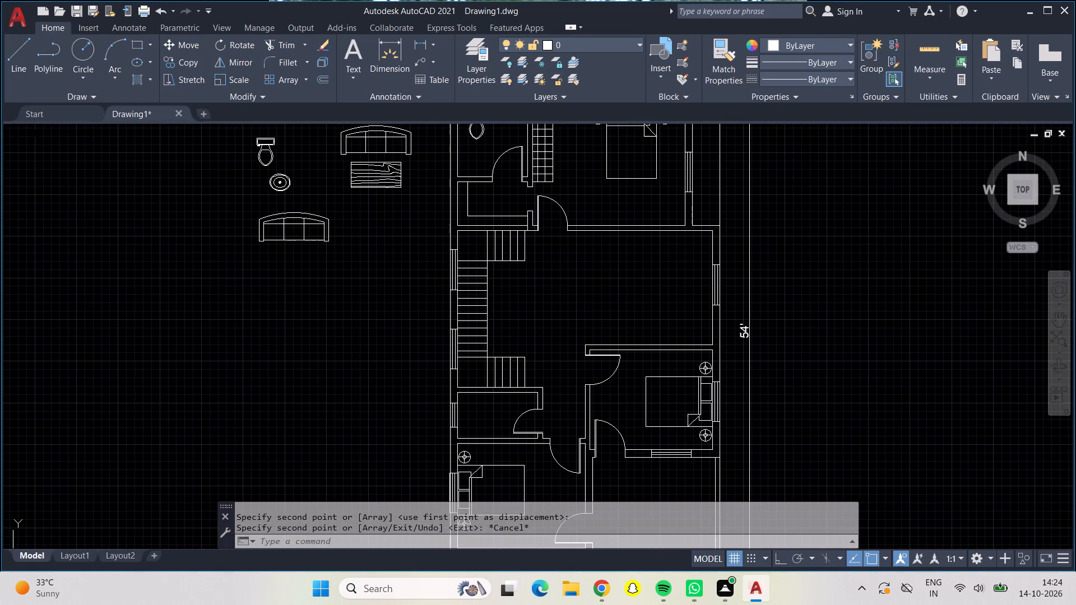
click(262, 160)
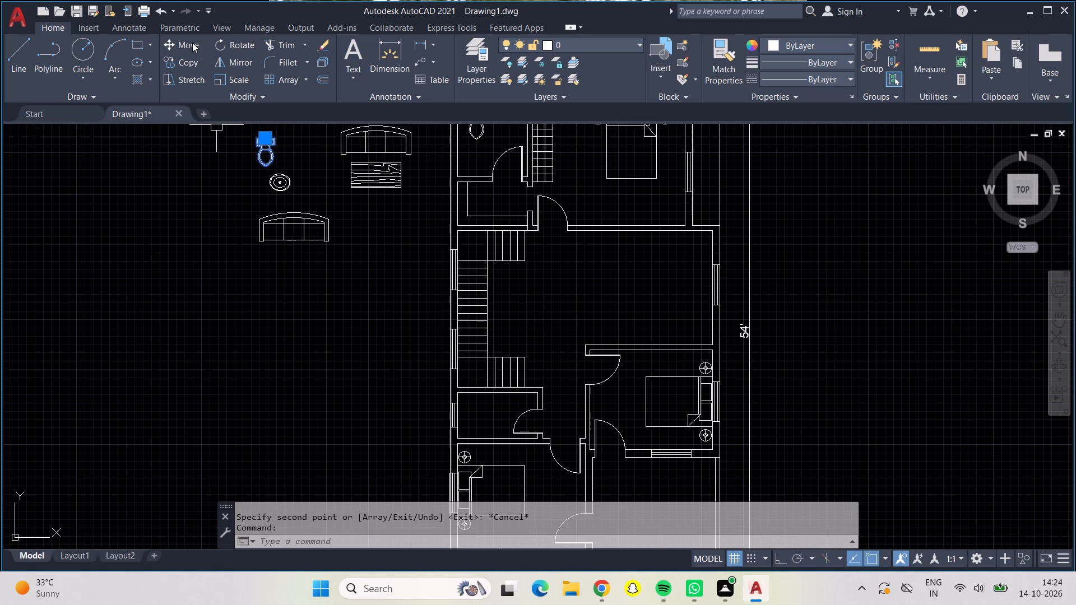
click(178, 44)
click(258, 150)
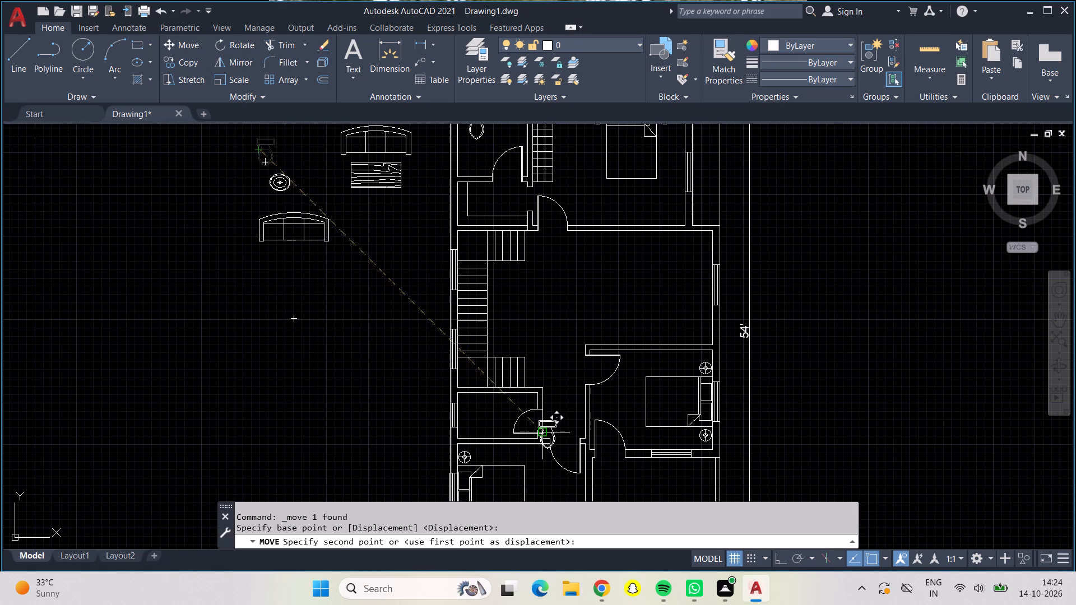
scroll(488, 432, up, 3)
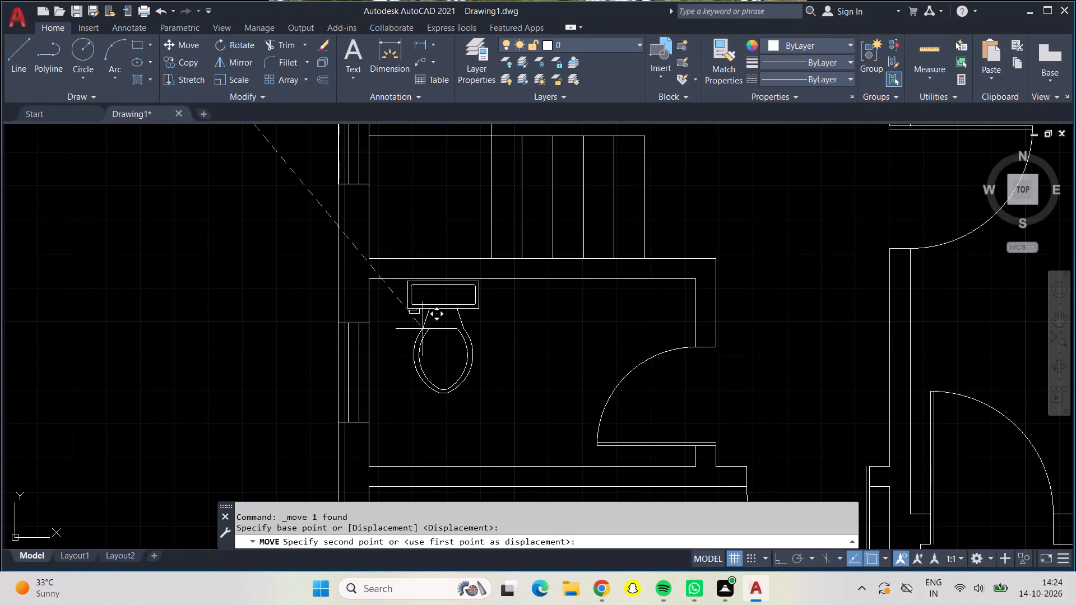
click(423, 326)
Move the side-view tap block into the northwest bathroom, against the north wall east of the toilet.
scroll(392, 357, down, 2)
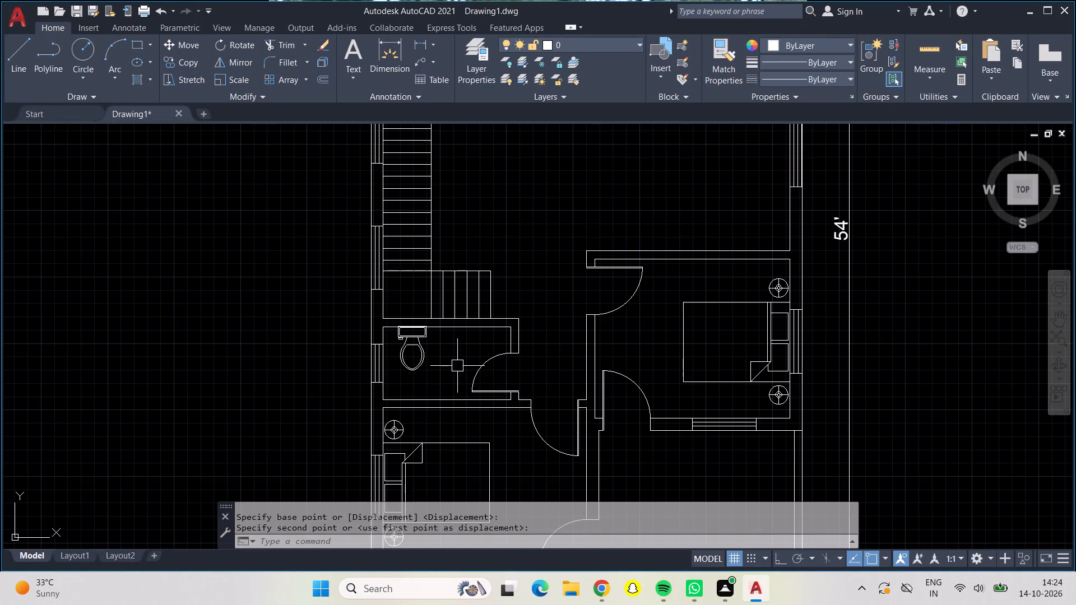
scroll(460, 355, down, 1)
middle_drag(493, 286, 461, 390)
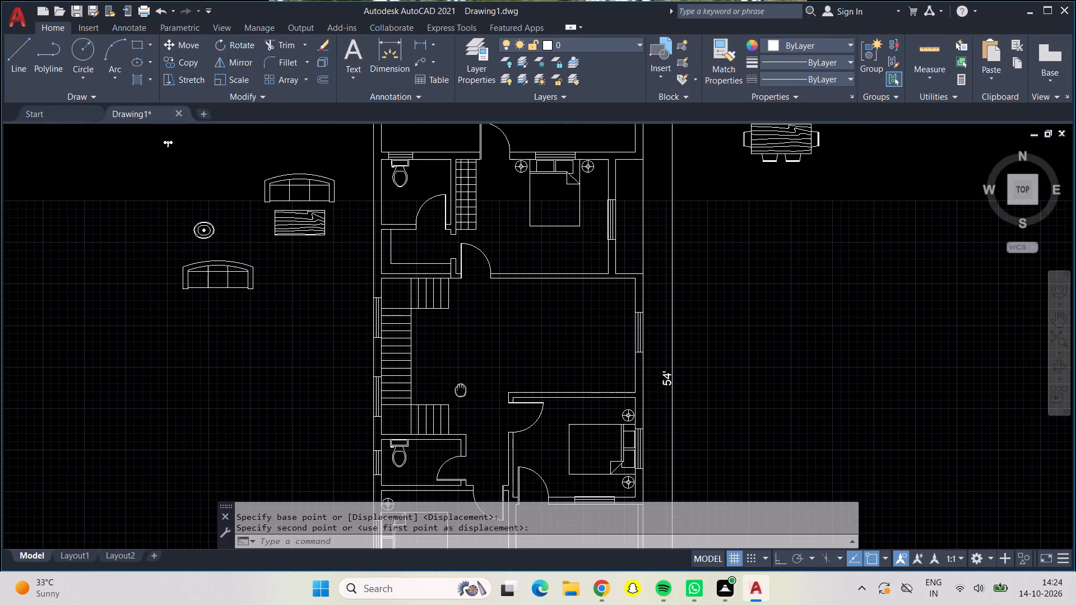
middle_drag(461, 390, 395, 243)
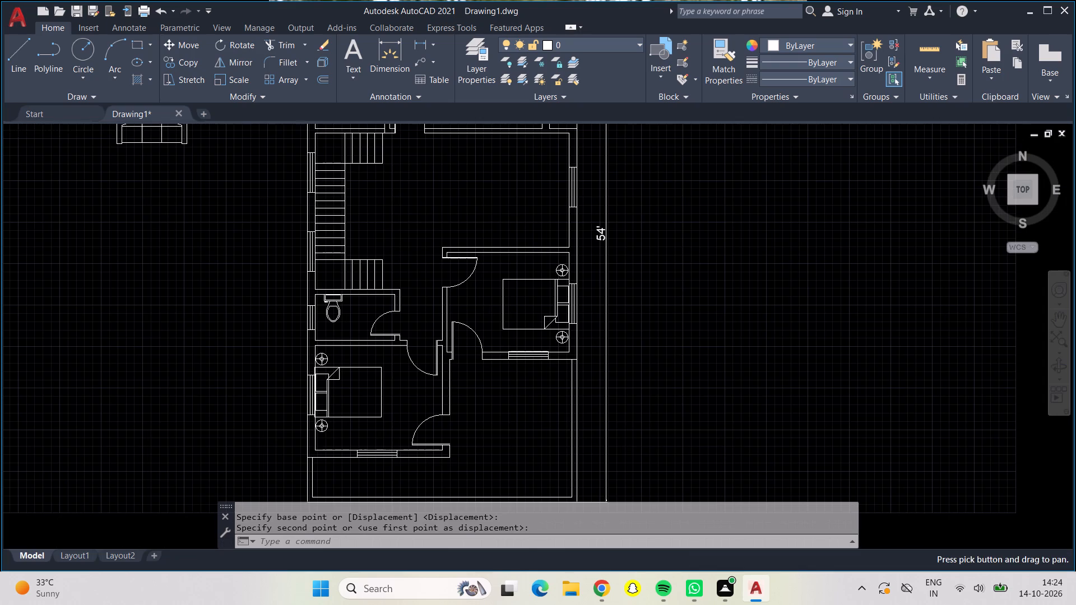
middle_drag(230, 183, 316, 421)
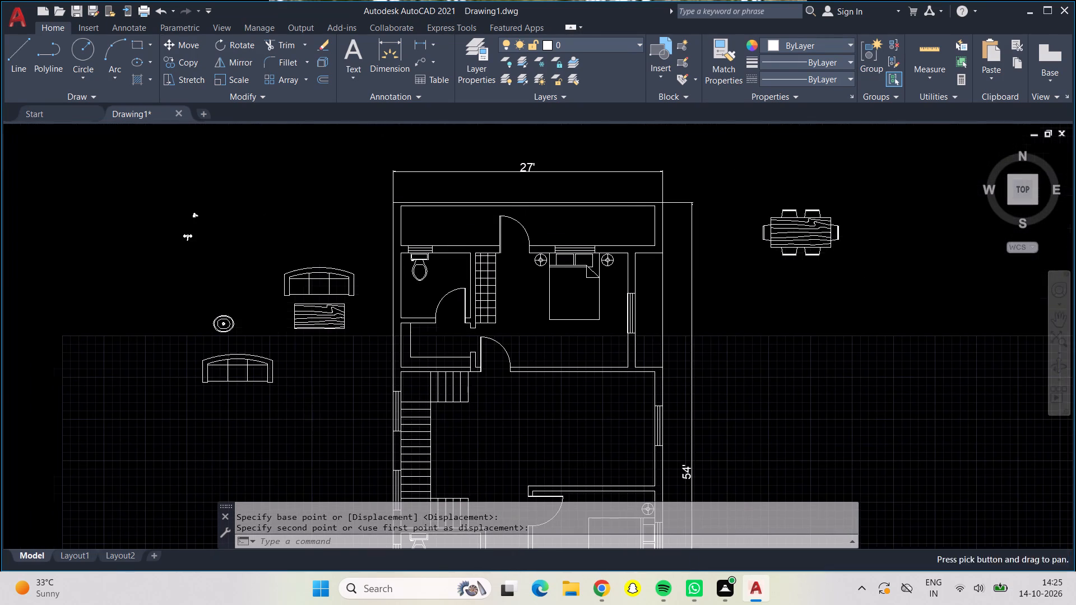
click(234, 324)
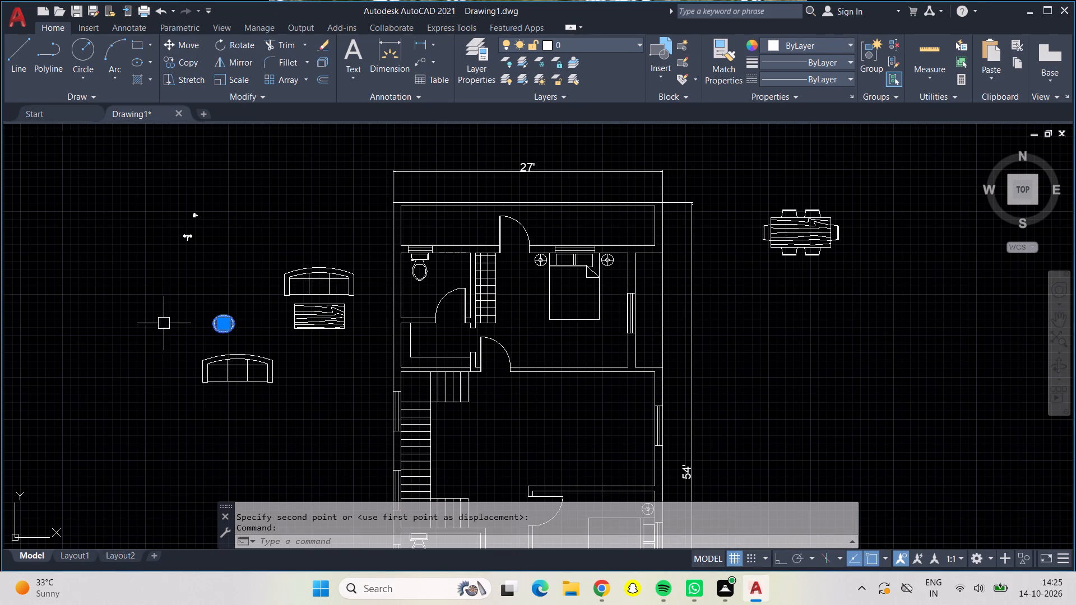
key(Escape)
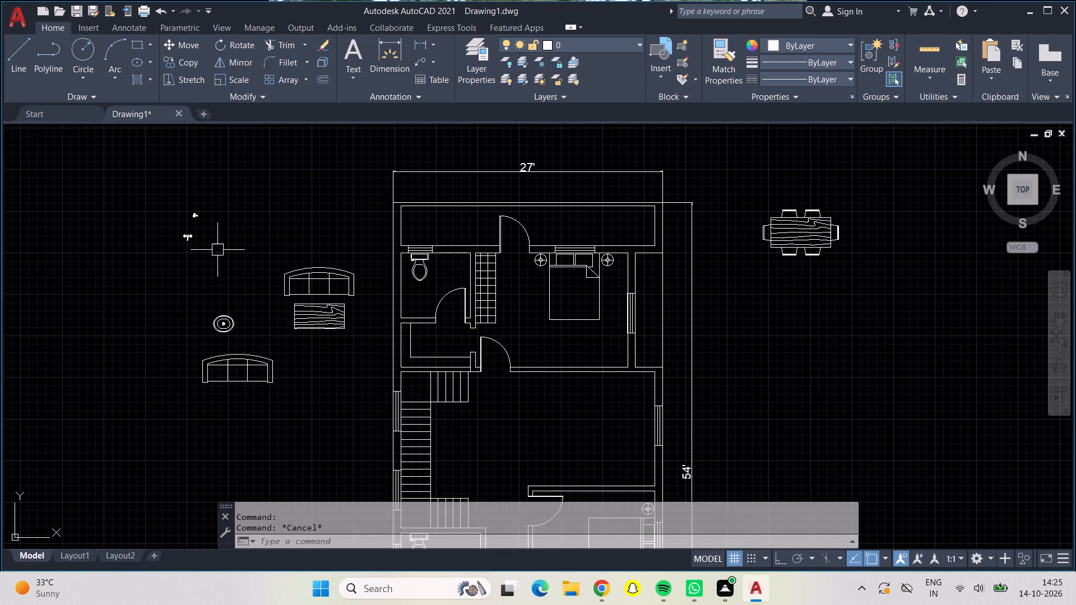
scroll(195, 218, up, 4)
scroll(195, 218, down, 1)
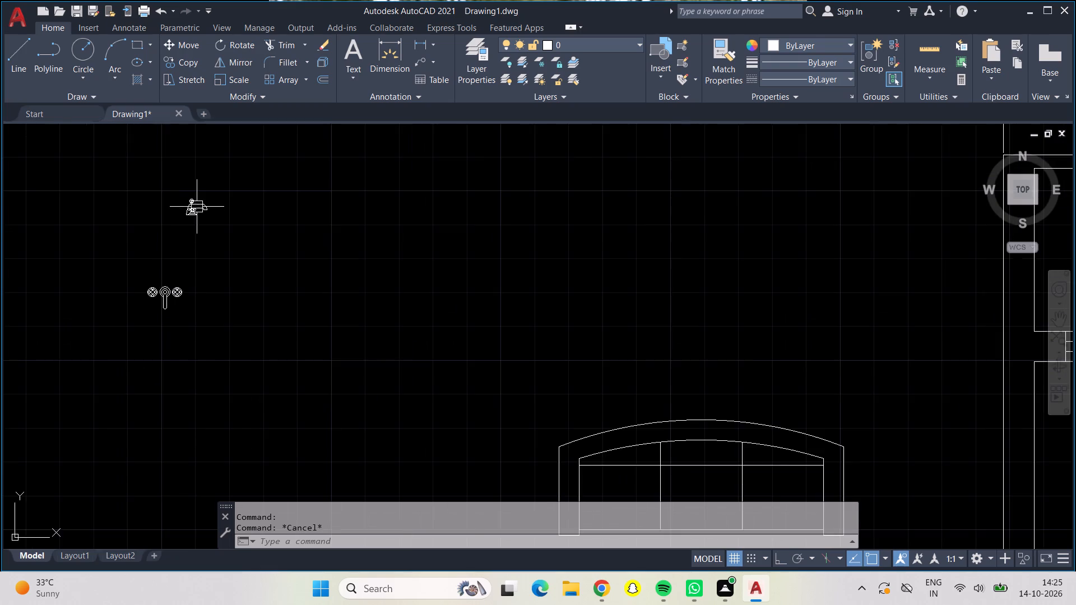
scroll(197, 205, down, 2)
scroll(197, 205, up, 1)
scroll(197, 205, down, 1)
click(187, 199)
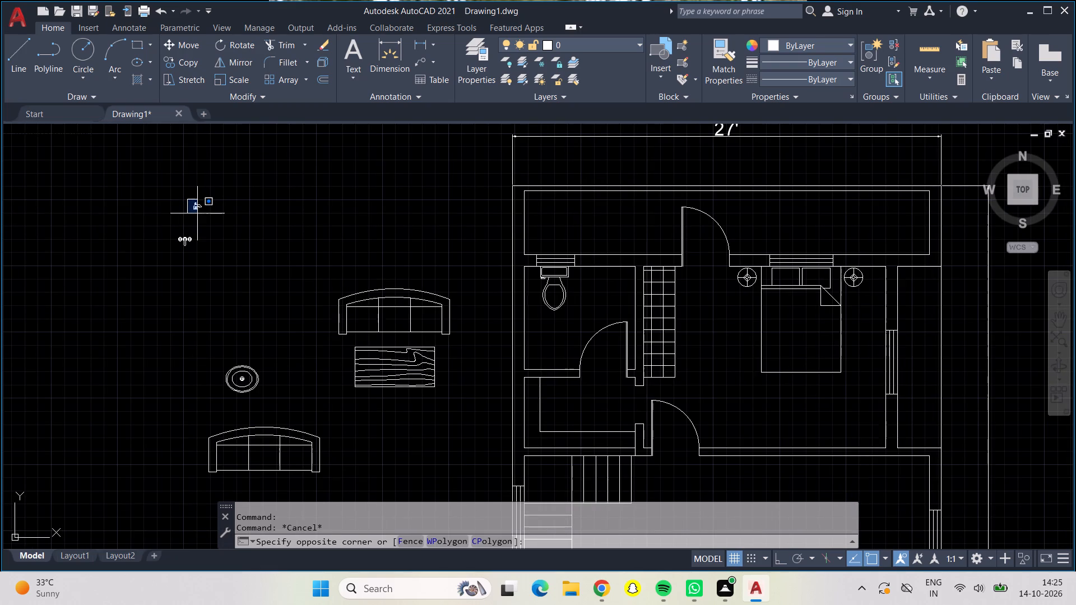
drag(197, 213, 206, 216)
click(201, 207)
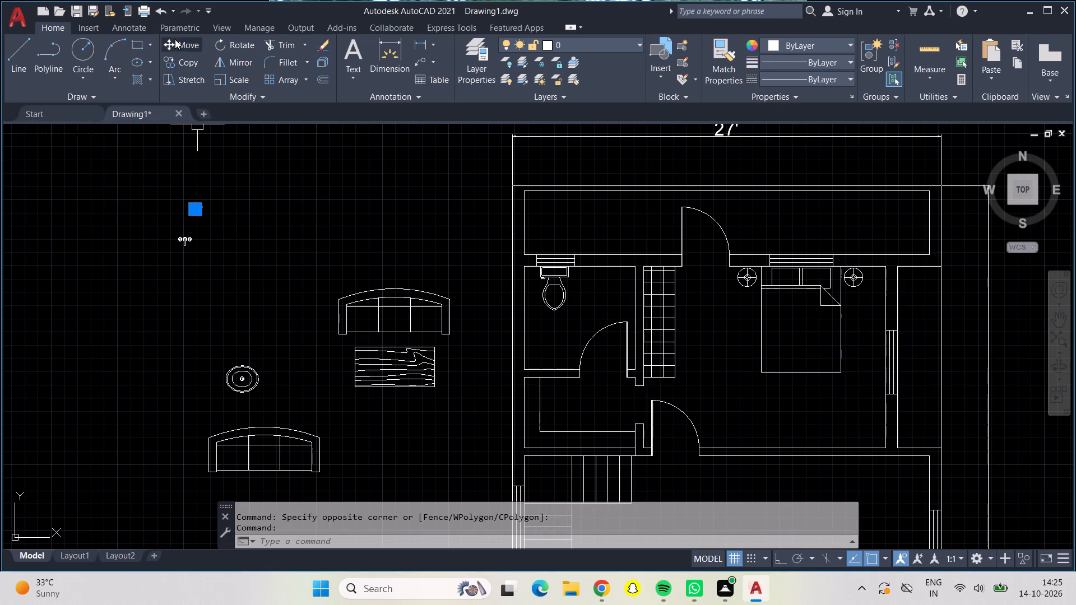
click(175, 39)
drag(196, 208, 210, 226)
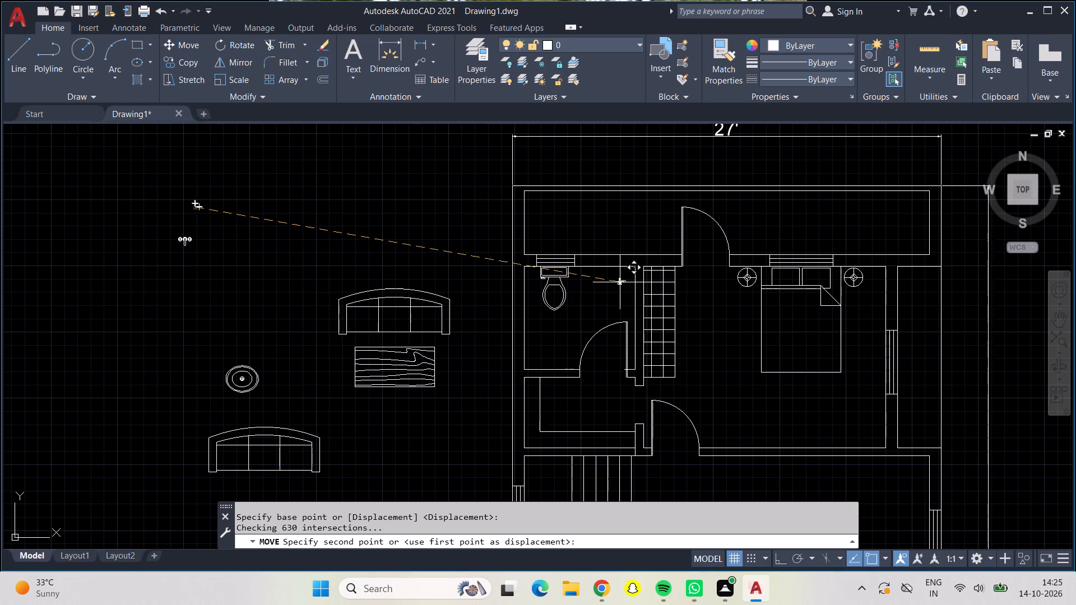
scroll(620, 279, up, 1)
scroll(620, 279, down, 1)
scroll(539, 343, up, 1)
scroll(539, 343, down, 1)
scroll(531, 347, up, 3)
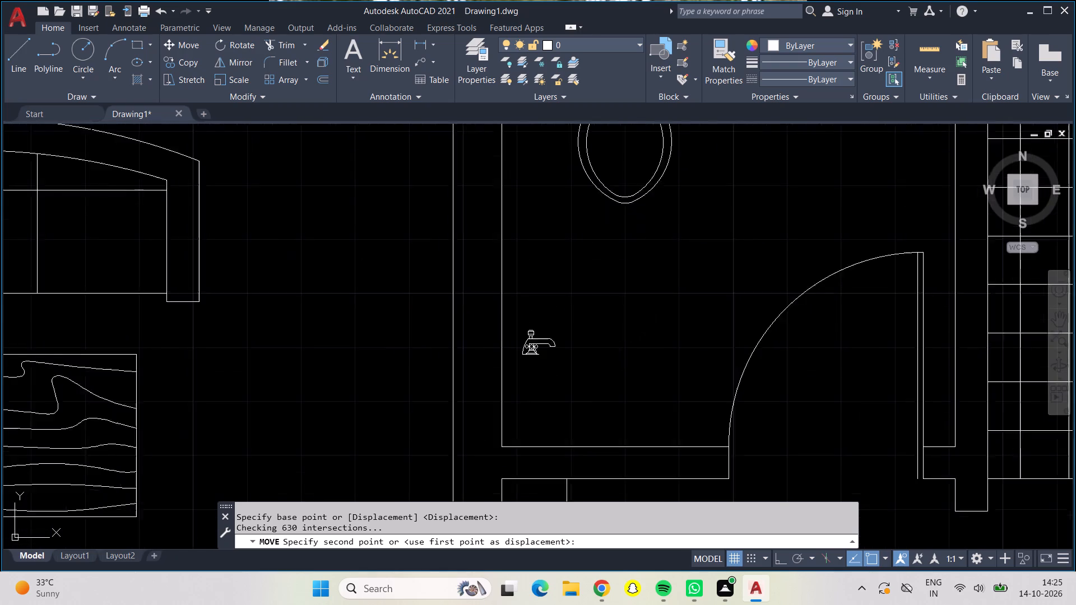
scroll(531, 347, up, 3)
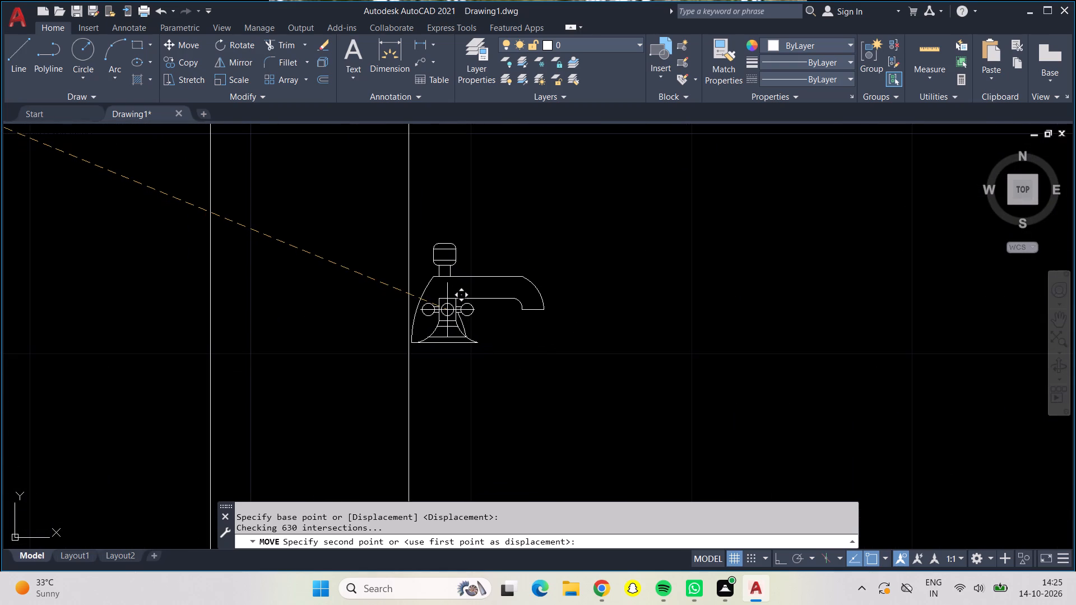
scroll(447, 307, down, 2)
scroll(447, 307, up, 1)
scroll(447, 307, down, 3)
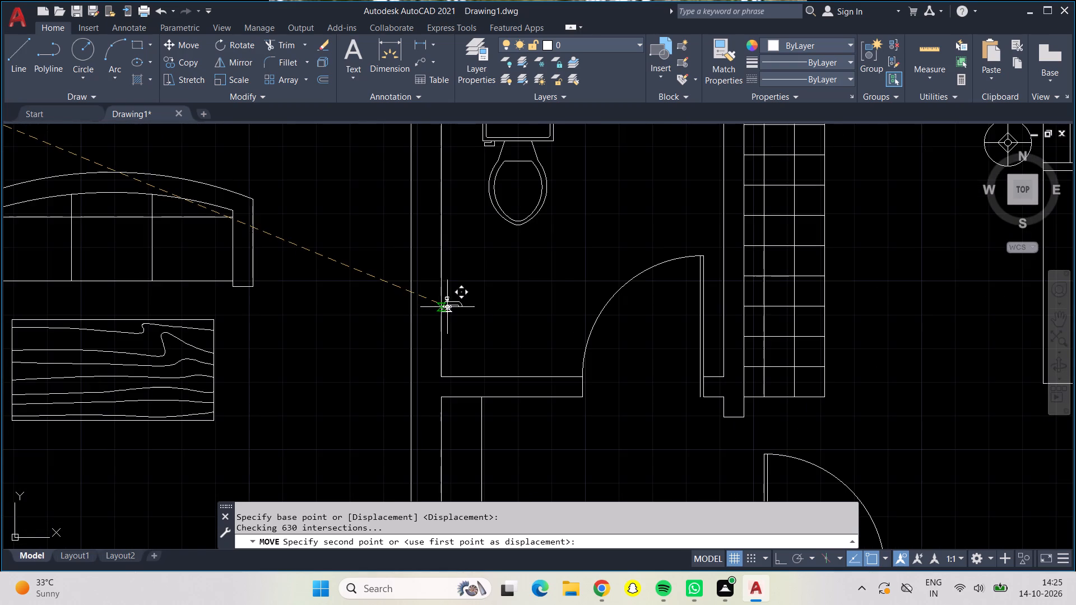
scroll(512, 304, down, 1)
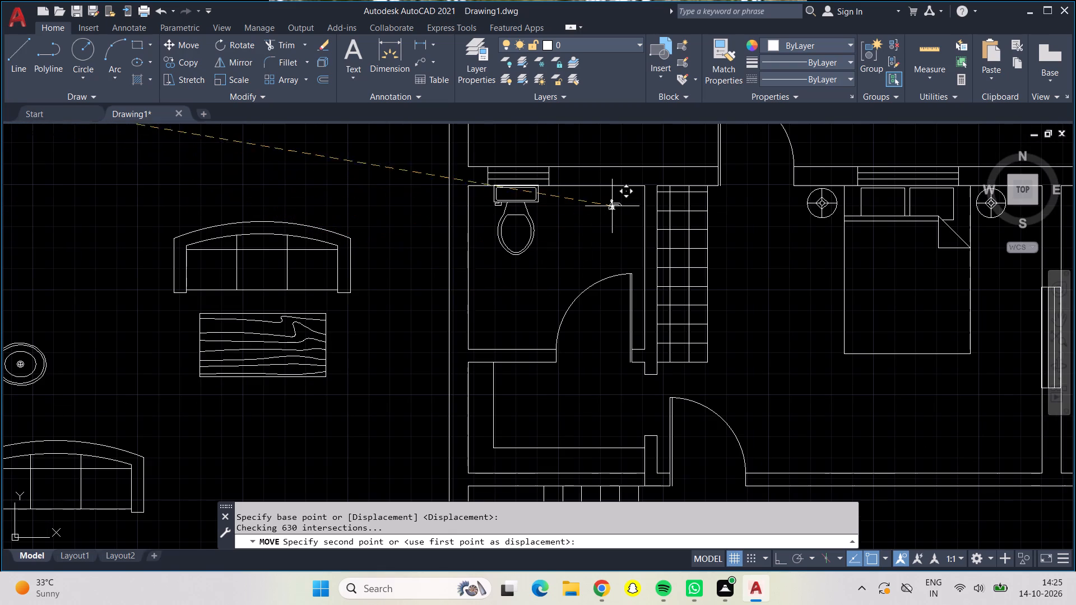
scroll(629, 194, up, 3)
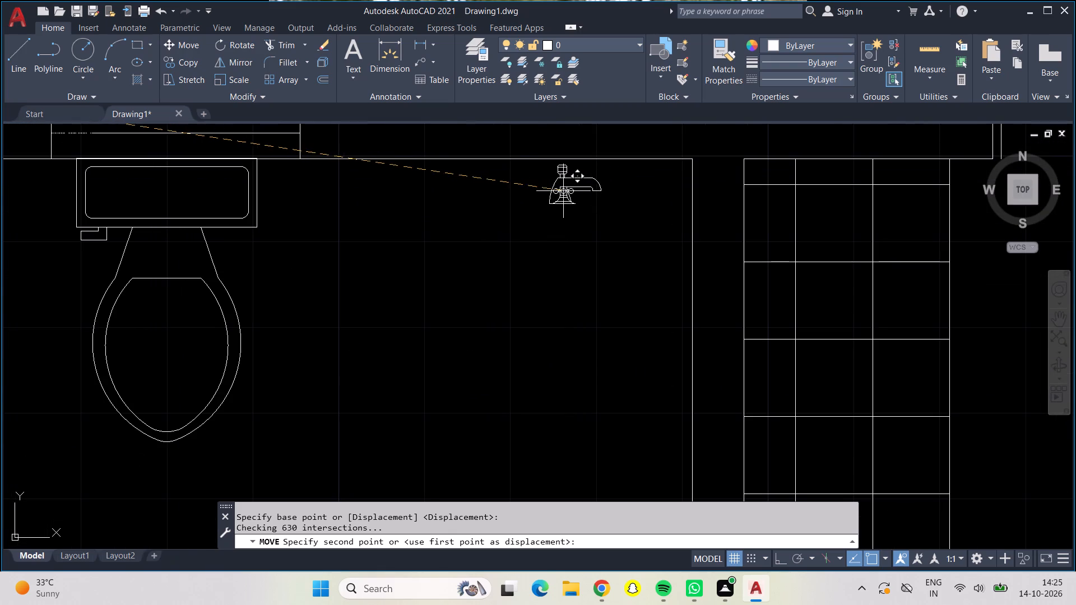
click(562, 185)
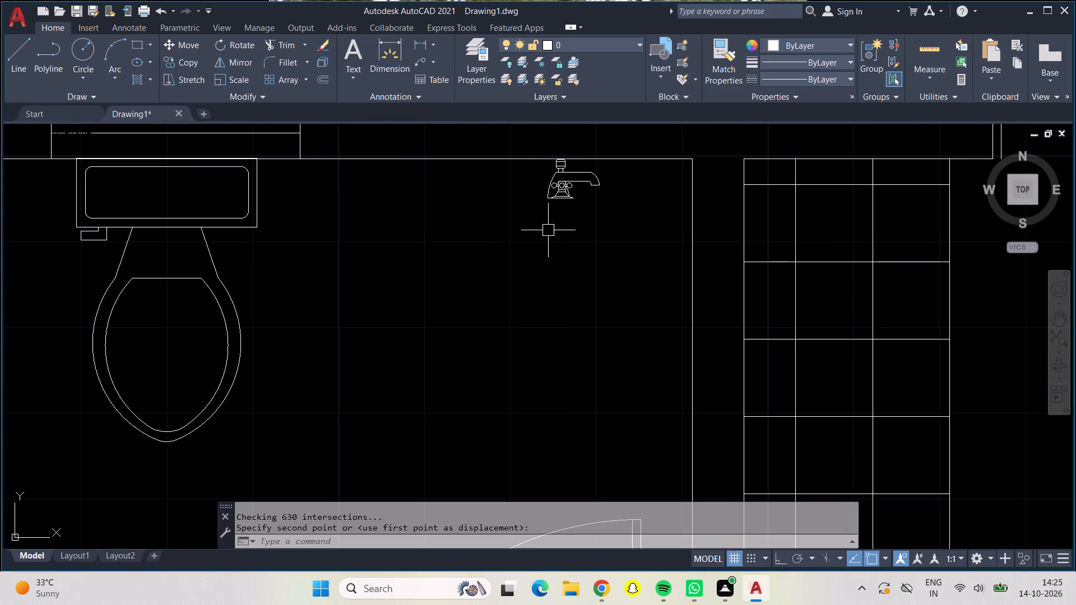
Copy the two-handle faucet block into the small west bathroom, against the north wall east of the toilet.
scroll(492, 290, down, 2)
scroll(492, 291, up, 1)
scroll(492, 291, down, 1)
scroll(493, 314, up, 1)
scroll(493, 314, down, 3)
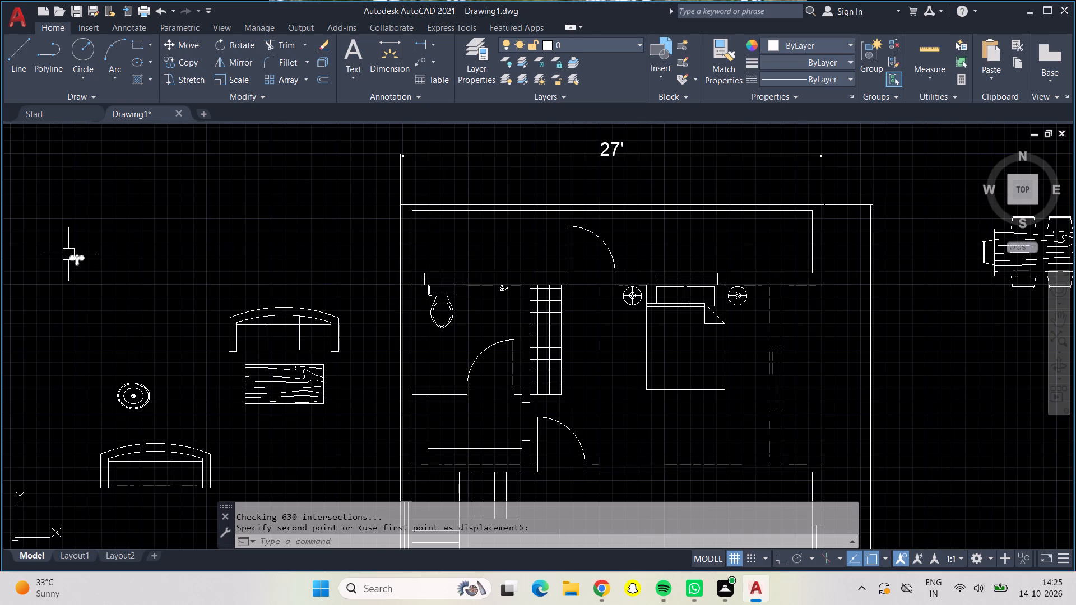
click(68, 258)
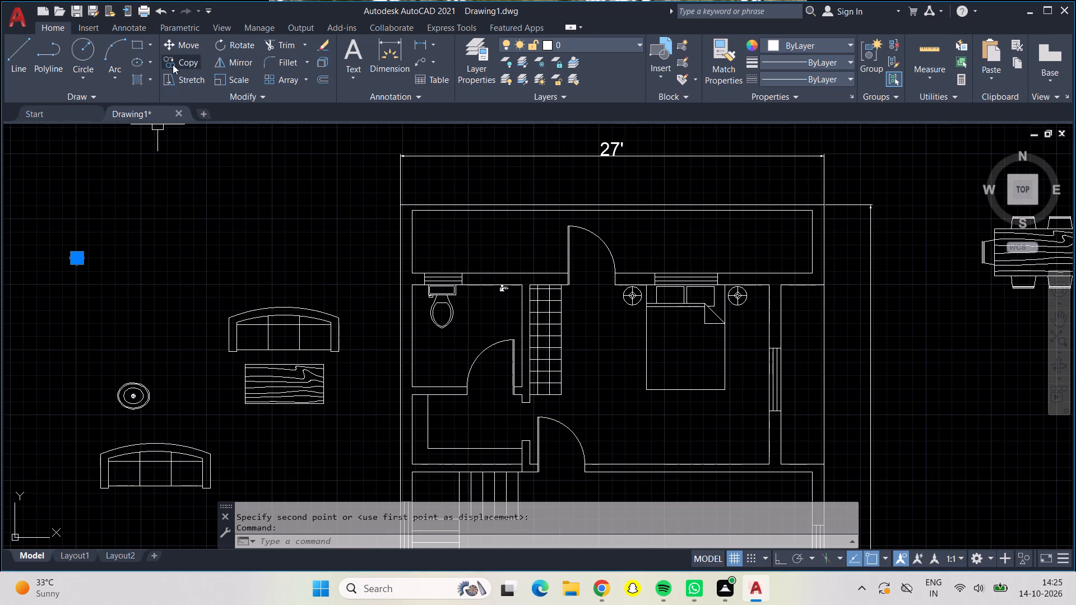
click(173, 64)
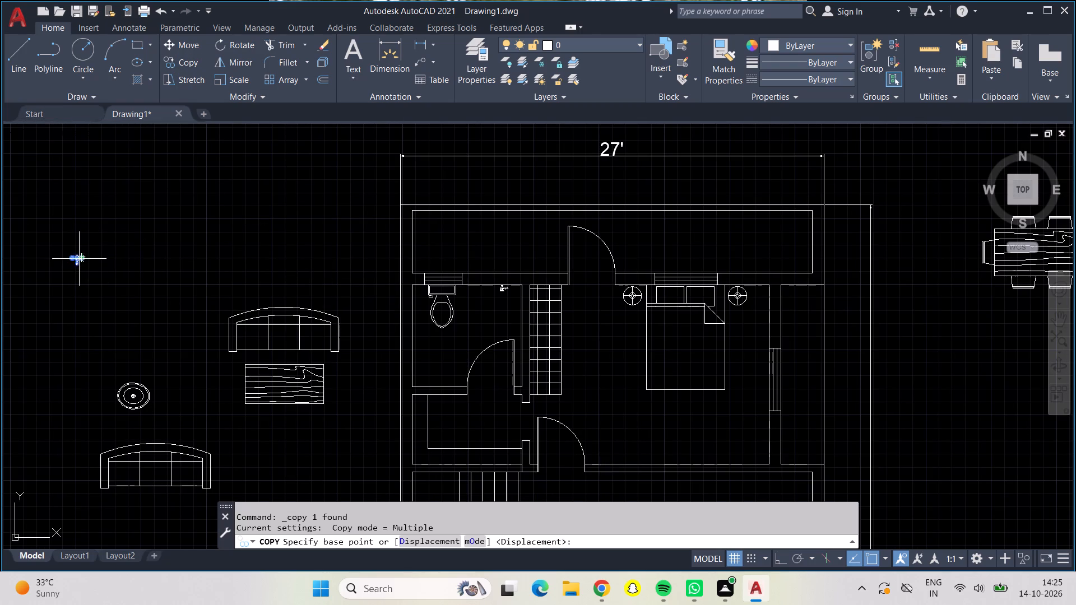
click(79, 259)
scroll(350, 357, down, 3)
scroll(377, 480, down, 1)
scroll(377, 480, up, 1)
scroll(377, 480, down, 1)
scroll(377, 480, up, 1)
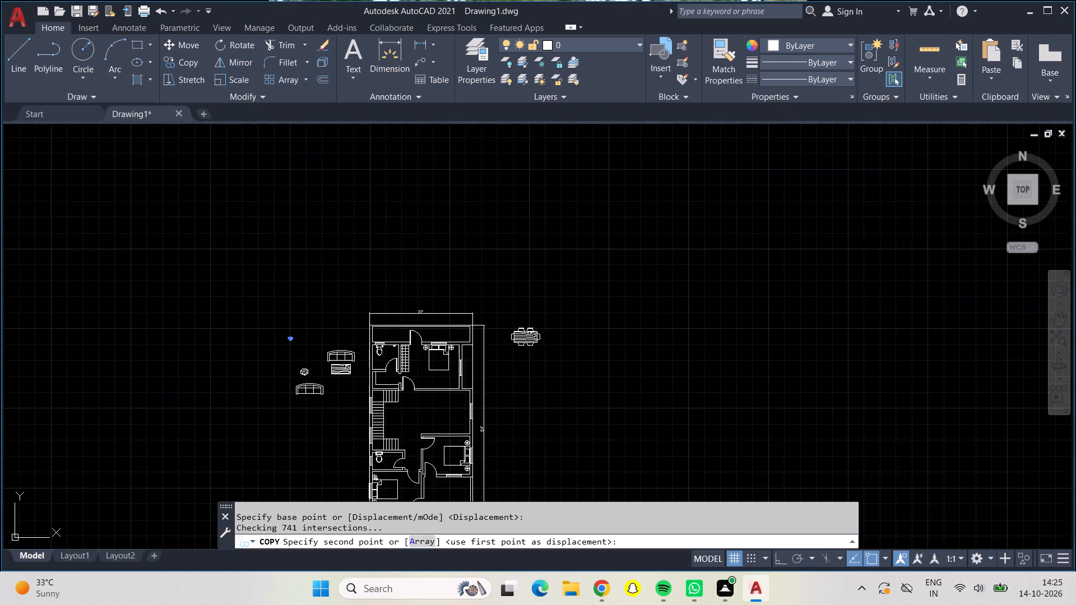
scroll(377, 480, up, 2)
scroll(399, 449, down, 1)
scroll(399, 449, up, 1)
scroll(399, 449, down, 1)
scroll(399, 449, up, 1)
scroll(399, 449, down, 1)
middle_drag(399, 449, 385, 368)
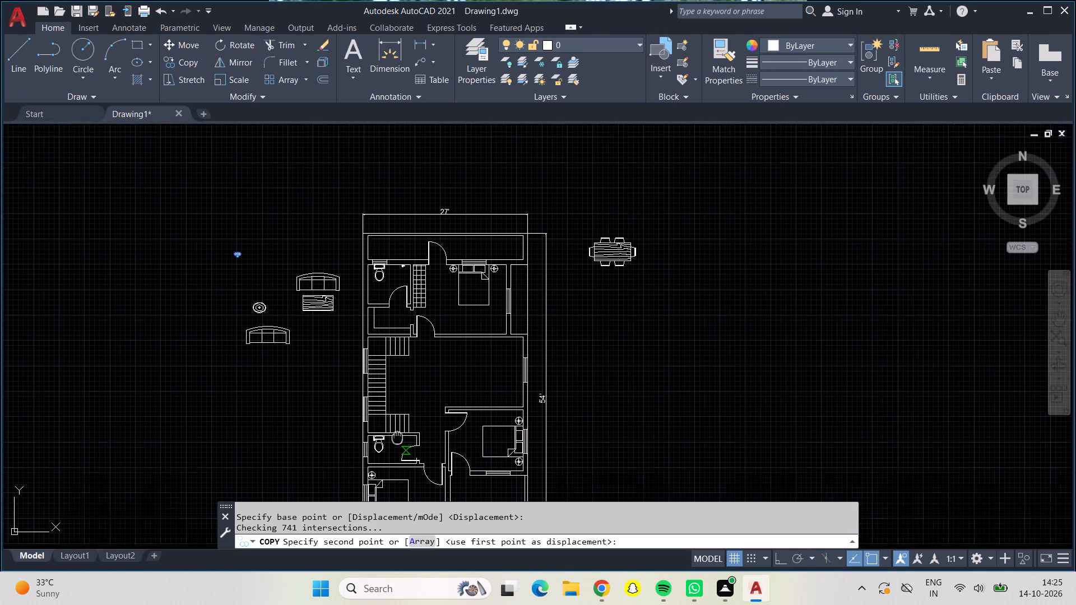
middle_drag(385, 368, 384, 365)
scroll(384, 364, up, 6)
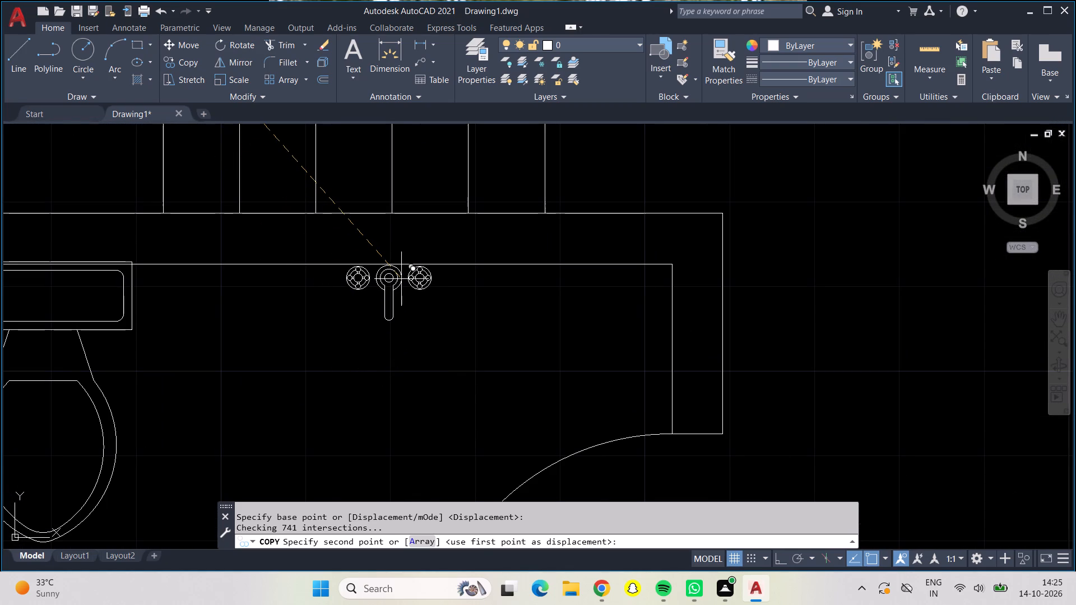
click(401, 279)
Place another copy of the two-handle faucet in the northwest bathroom, just inside the south wall and west of the door.
scroll(401, 295, down, 4)
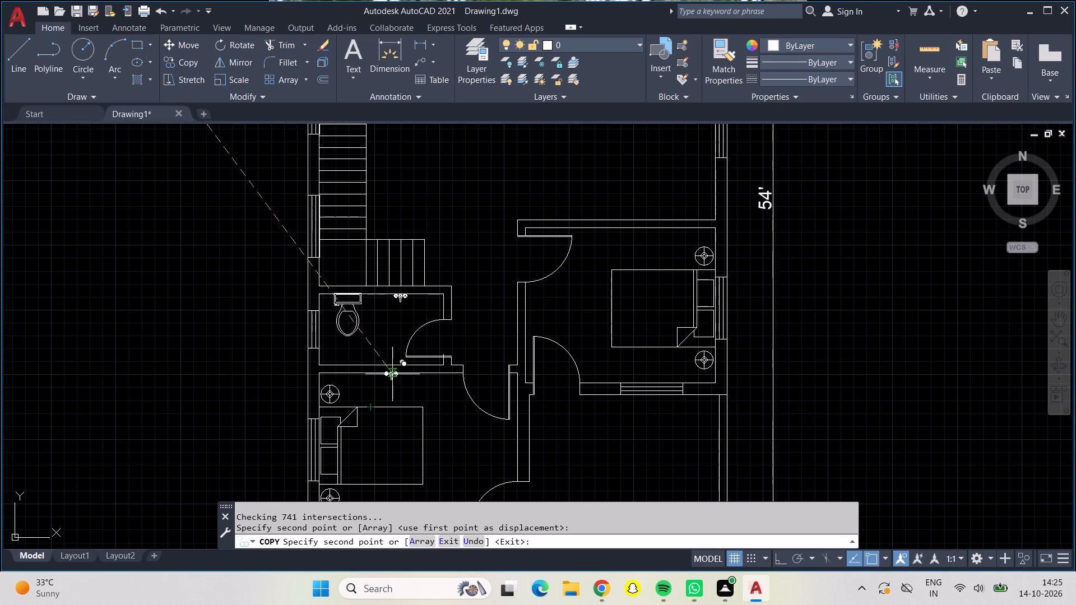
scroll(381, 375, up, 1)
scroll(381, 375, down, 3)
scroll(365, 194, up, 2)
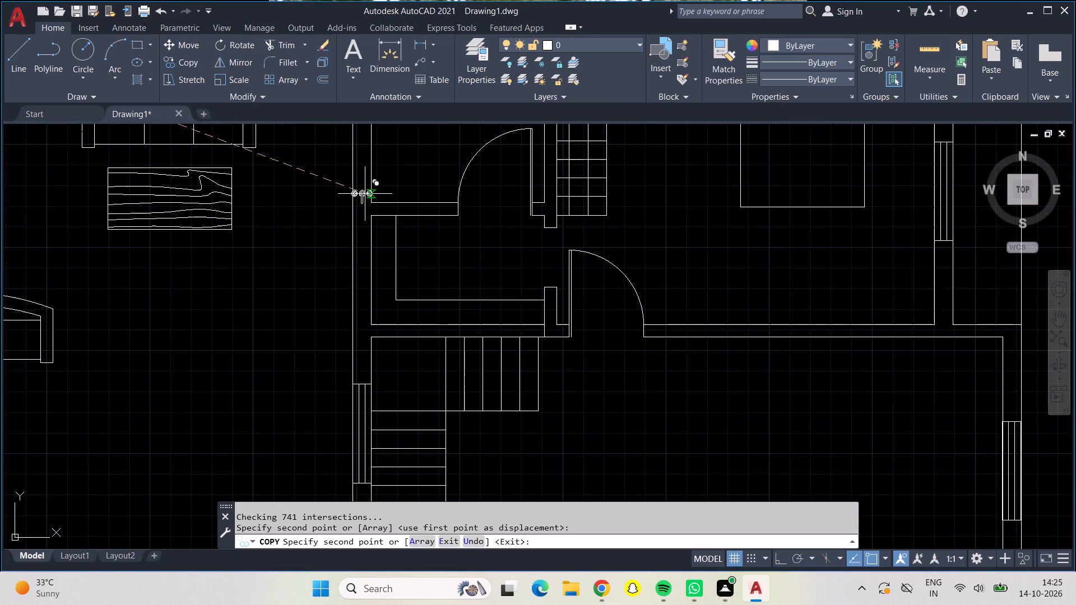
scroll(365, 194, up, 4)
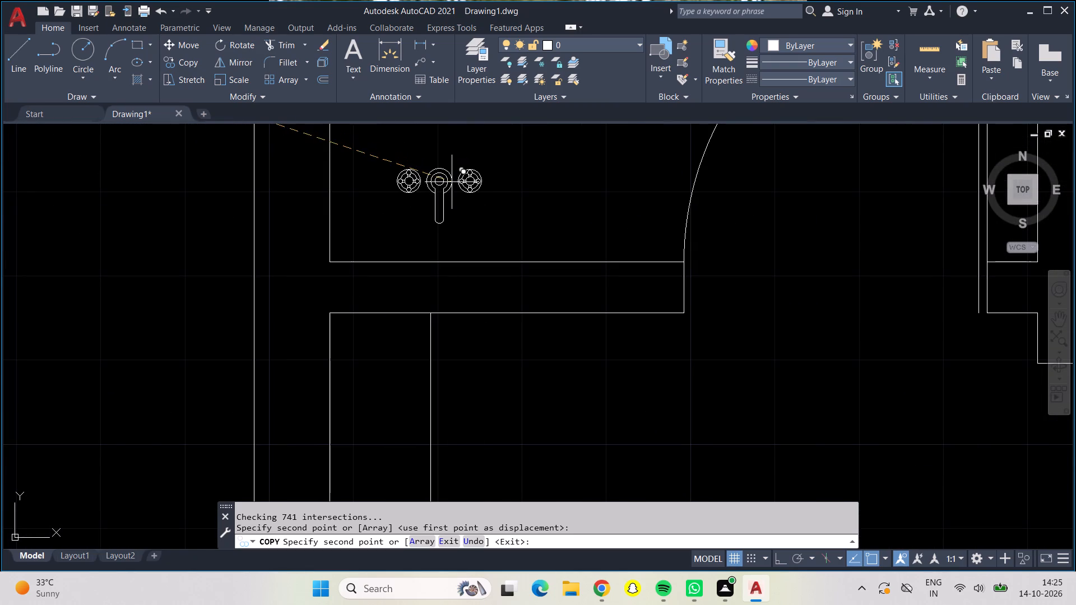
middle_drag(452, 182, 450, 296)
middle_drag(441, 294, 441, 315)
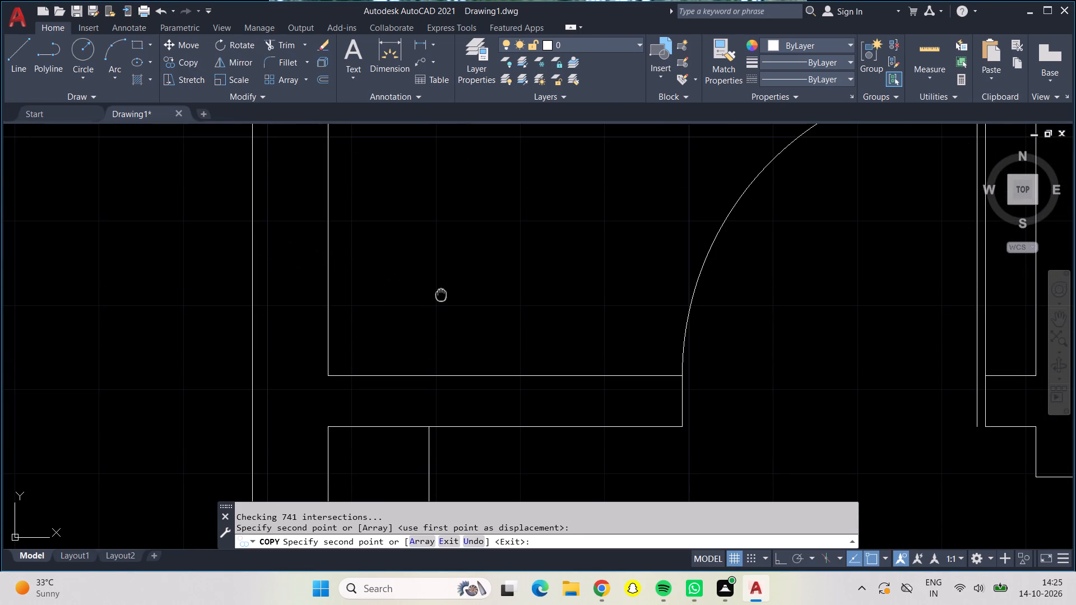
middle_drag(441, 315, 444, 408)
scroll(444, 389, down, 2)
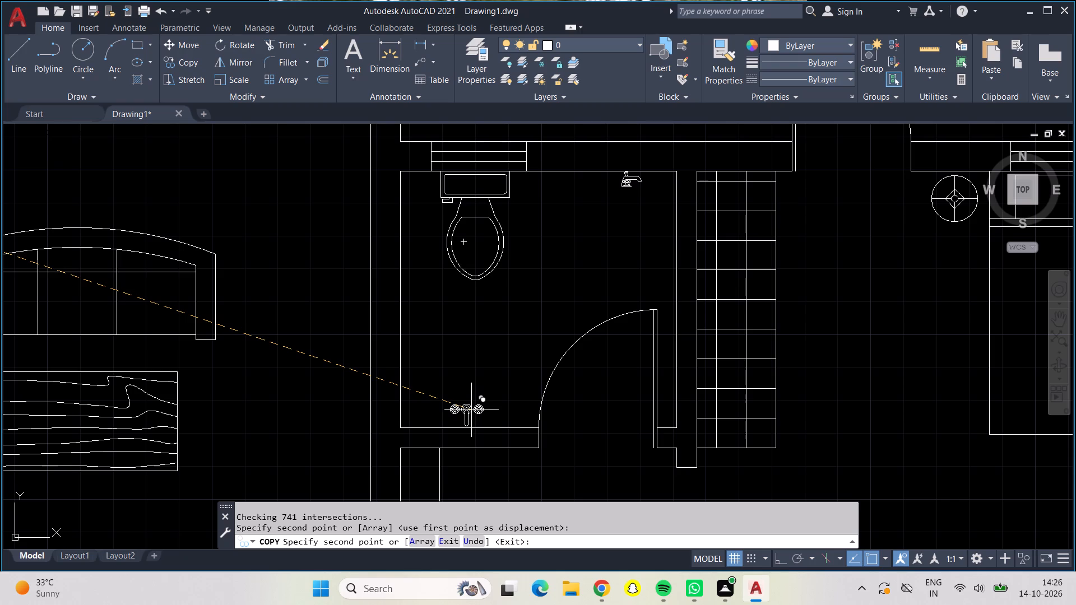
click(471, 409)
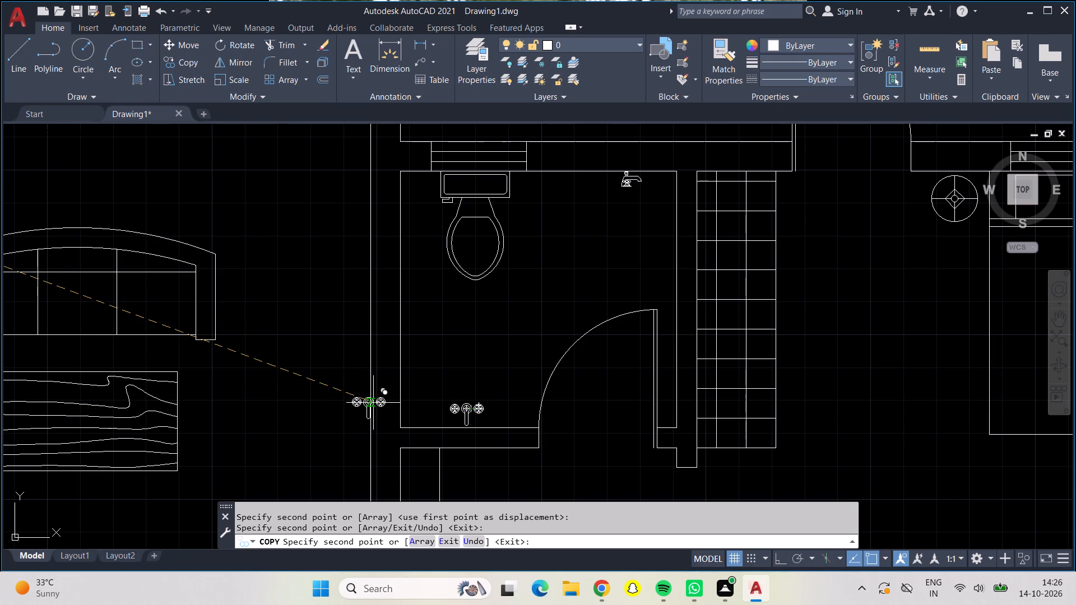
Rotate the two-handle faucet in the small west bathroom 180 degrees so its spout points north.
key(Escape)
scroll(446, 417, down, 2)
middle_drag(480, 455, 420, 347)
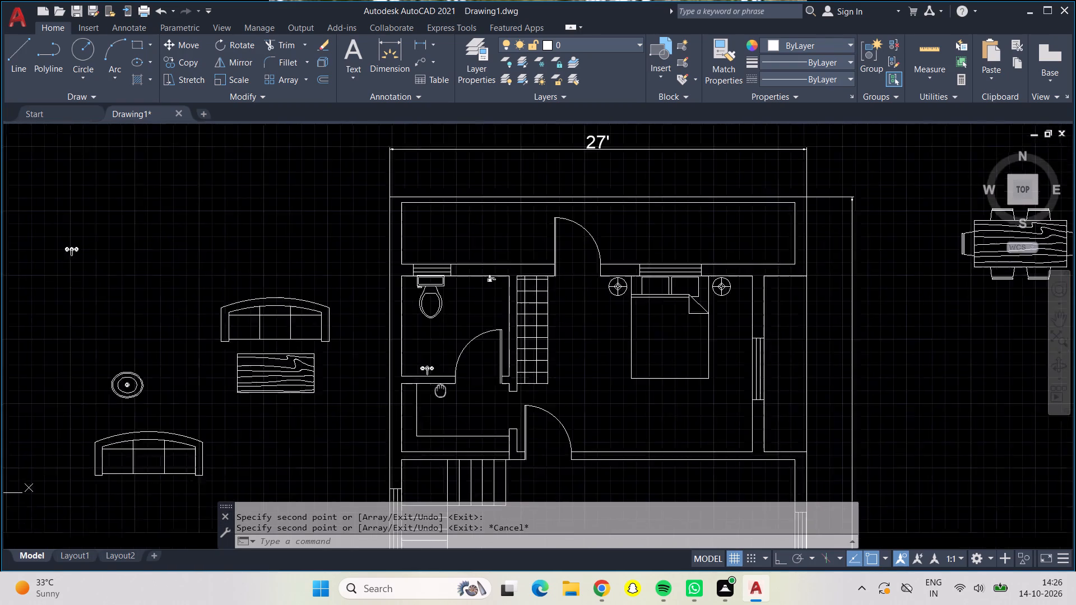
middle_drag(420, 347, 382, 250)
middle_drag(488, 394, 490, 166)
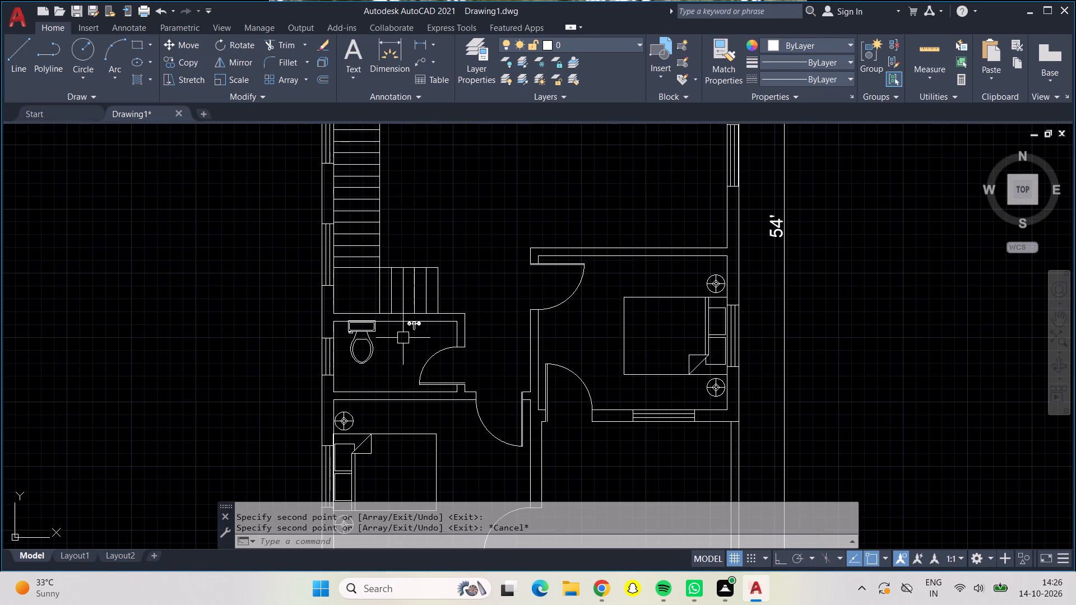
scroll(404, 336, up, 3)
scroll(447, 283, up, 2)
click(439, 302)
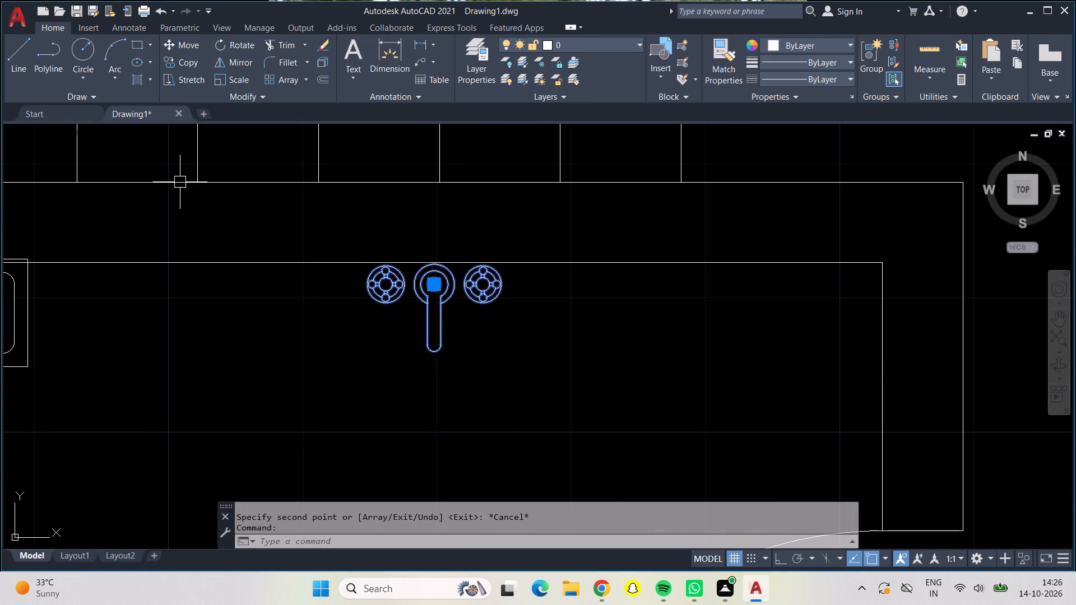
key(F8)
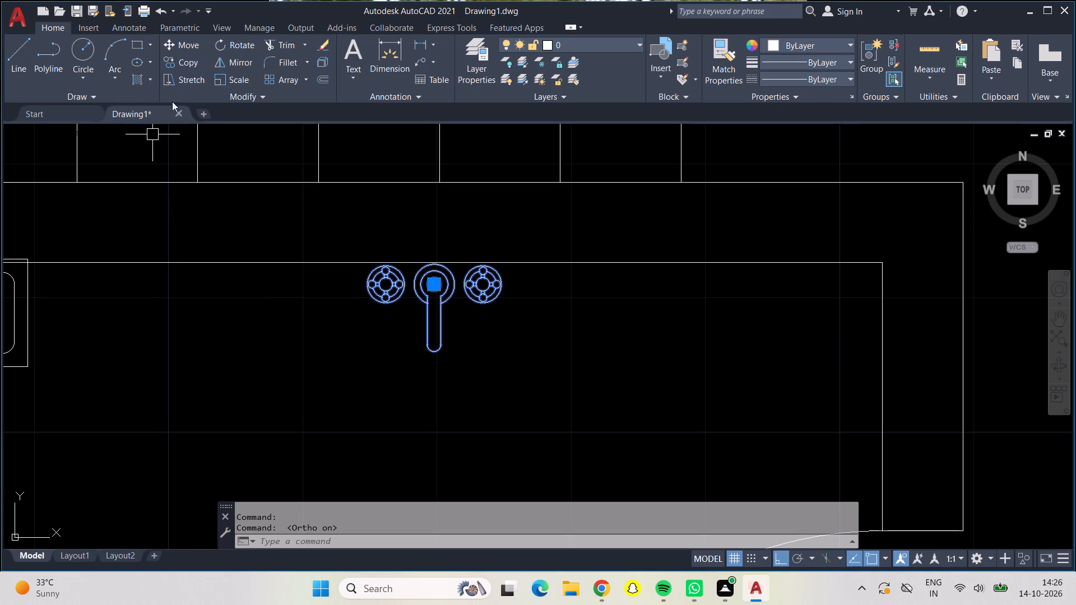
click(253, 41)
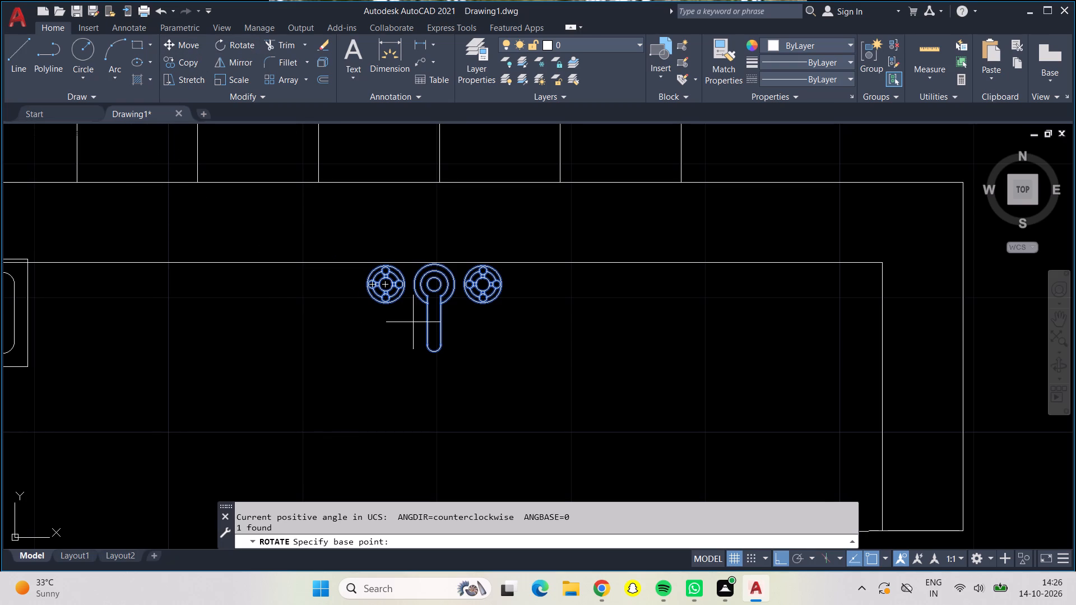
click(431, 334)
click(359, 355)
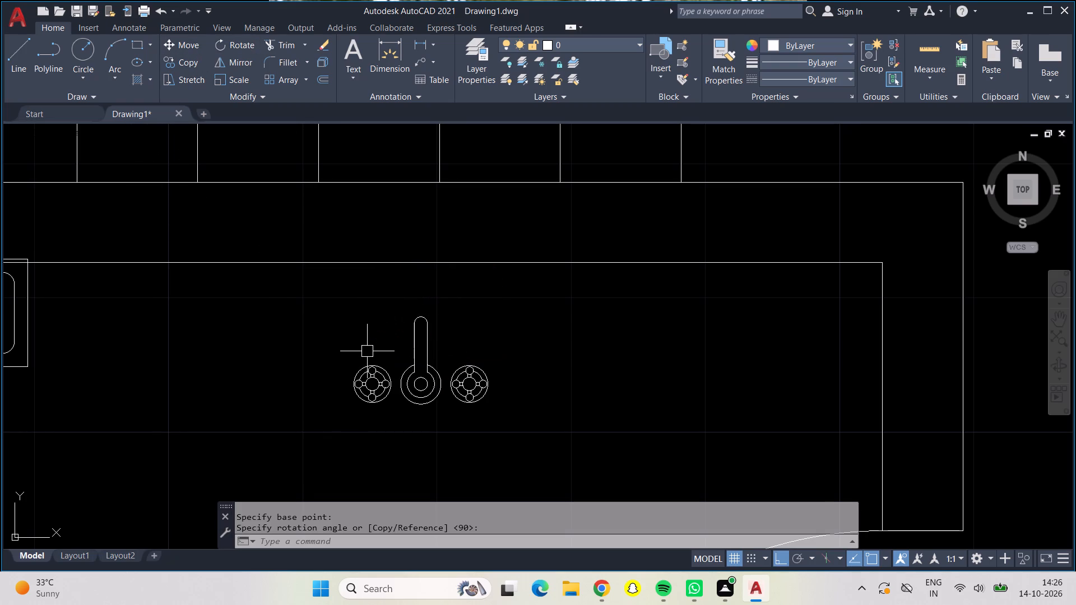
Move the rotated faucet slightly northeast so its spout tip meets the inner face of the bathroom's north wall.
click(429, 380)
click(170, 52)
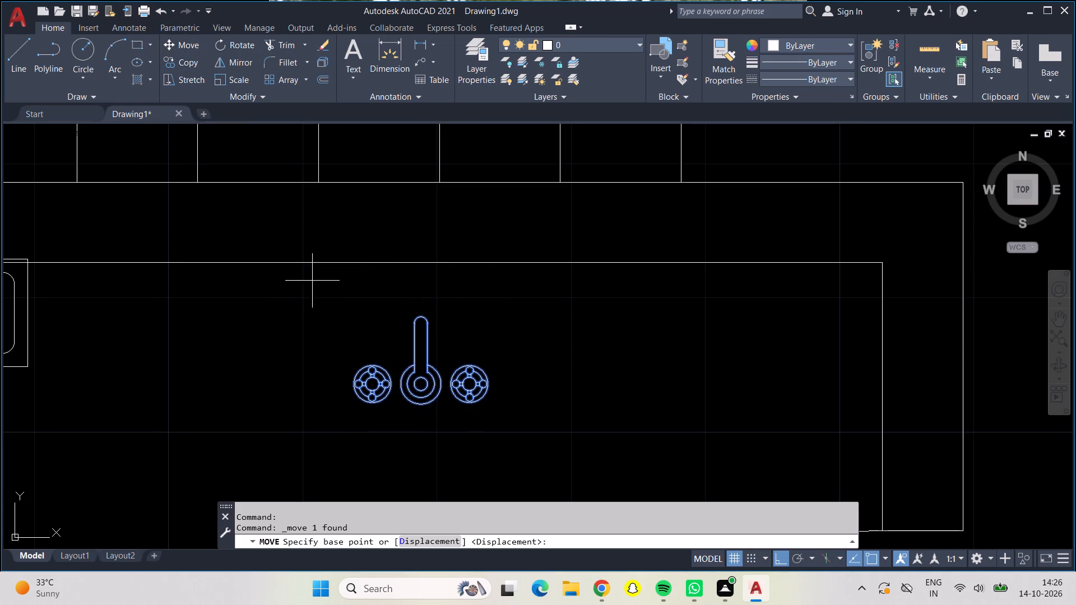
click(415, 375)
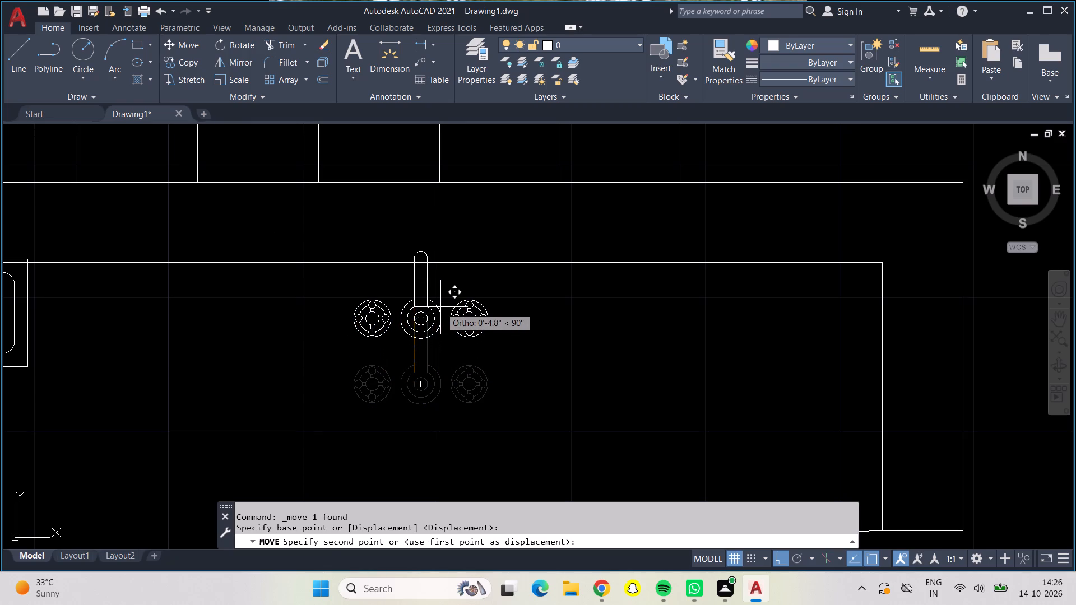
key(F8)
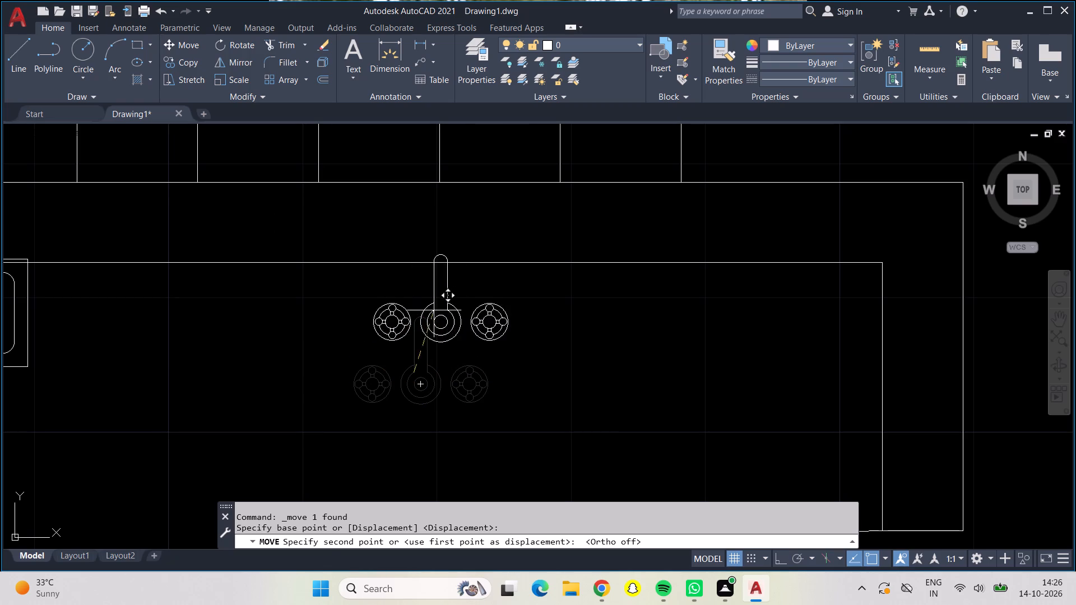
click(462, 318)
scroll(458, 326, down, 1)
scroll(458, 326, up, 1)
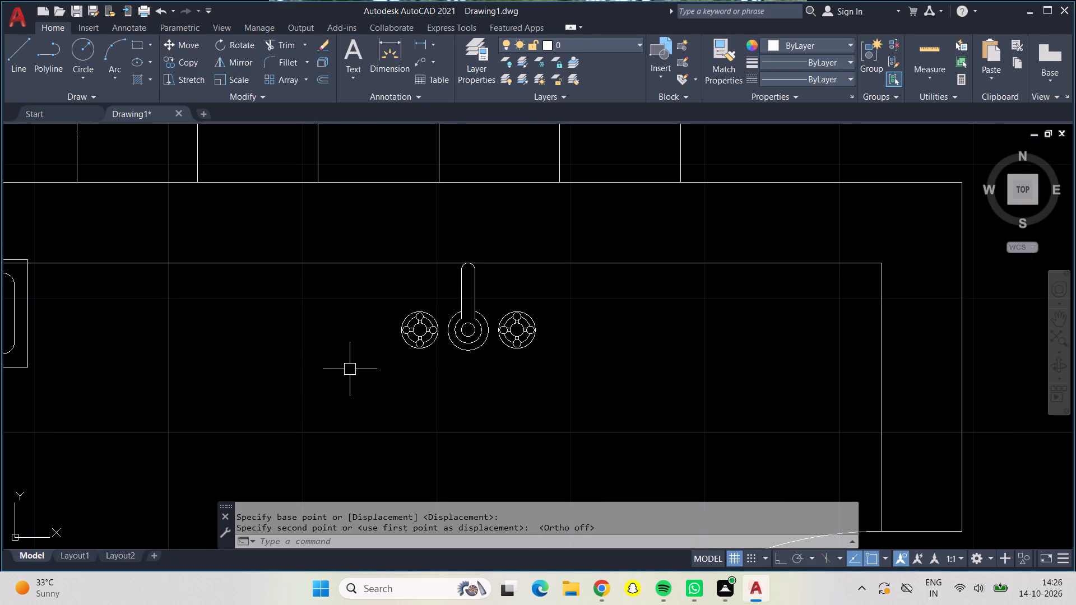
Look over the stairs, central hall and the unplaced furniture blocks west of the house.
scroll(349, 369, down, 3)
middle_drag(355, 399, 380, 408)
scroll(377, 401, down, 2)
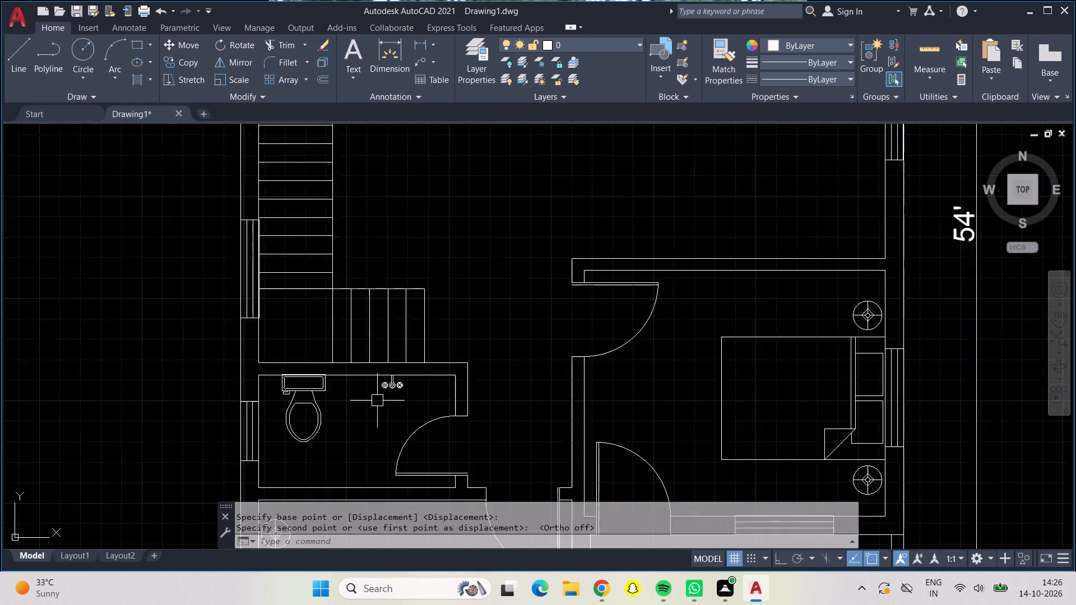
middle_drag(399, 295, 402, 460)
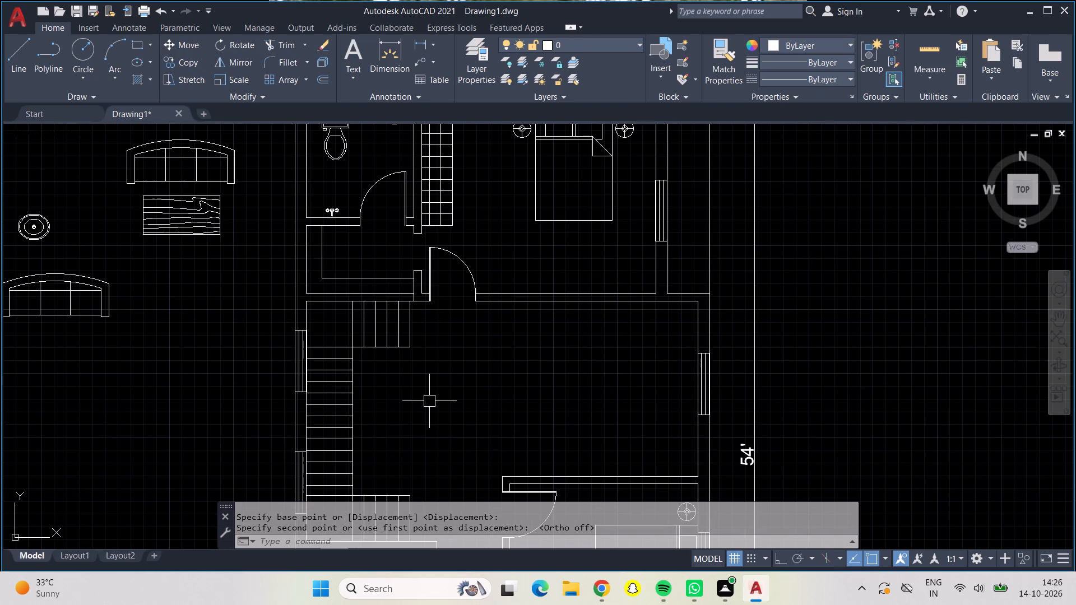
middle_drag(433, 401, 420, 458)
middle_drag(420, 458, 392, 339)
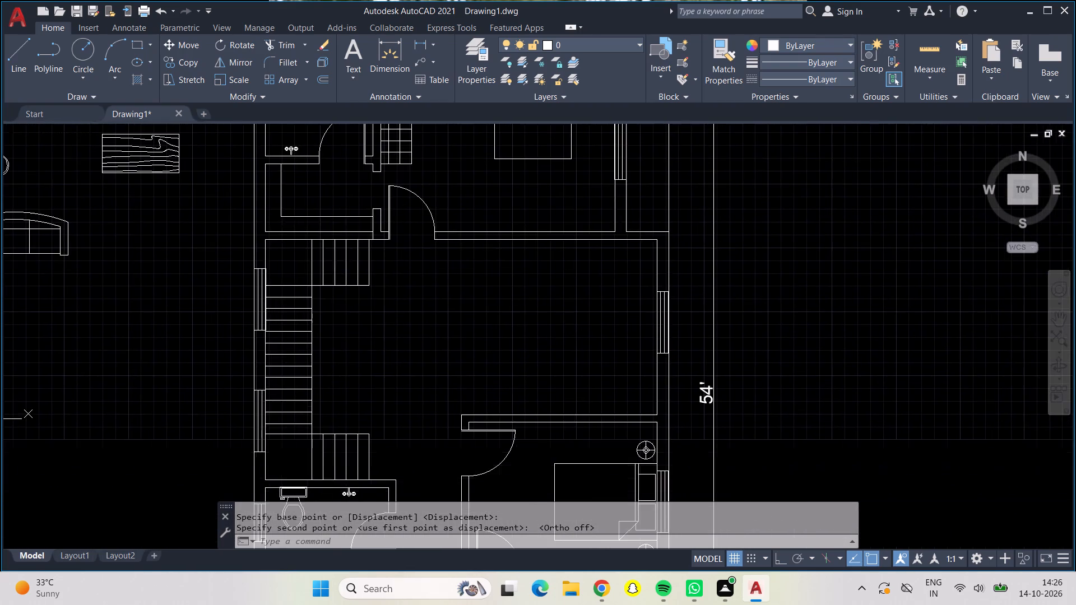
scroll(409, 361, up, 1)
scroll(414, 365, down, 3)
scroll(310, 434, up, 2)
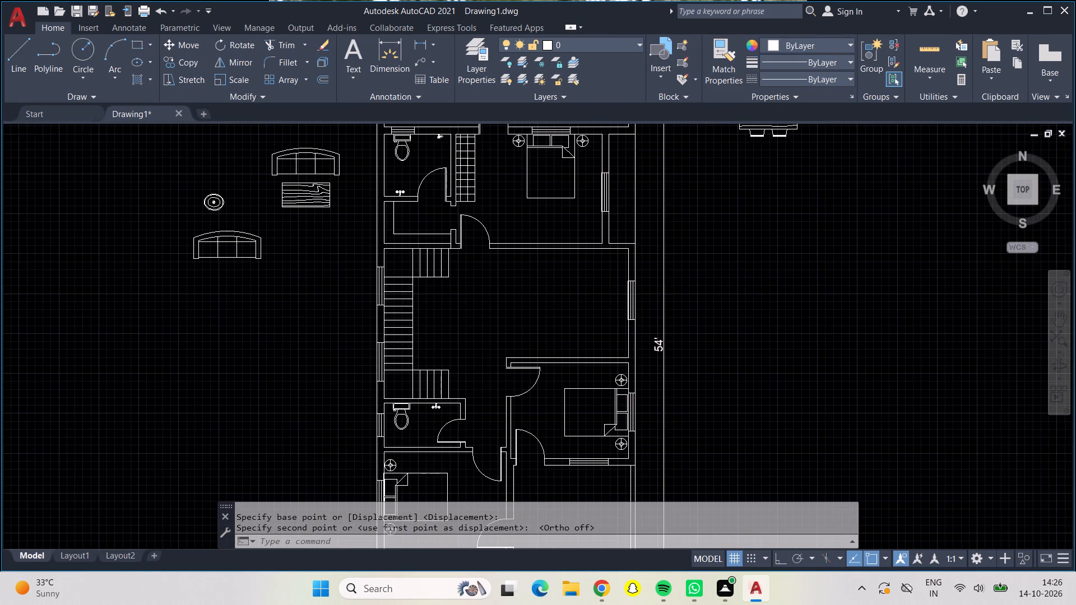
scroll(309, 432, up, 1)
middle_drag(309, 432, 331, 551)
scroll(315, 457, down, 1)
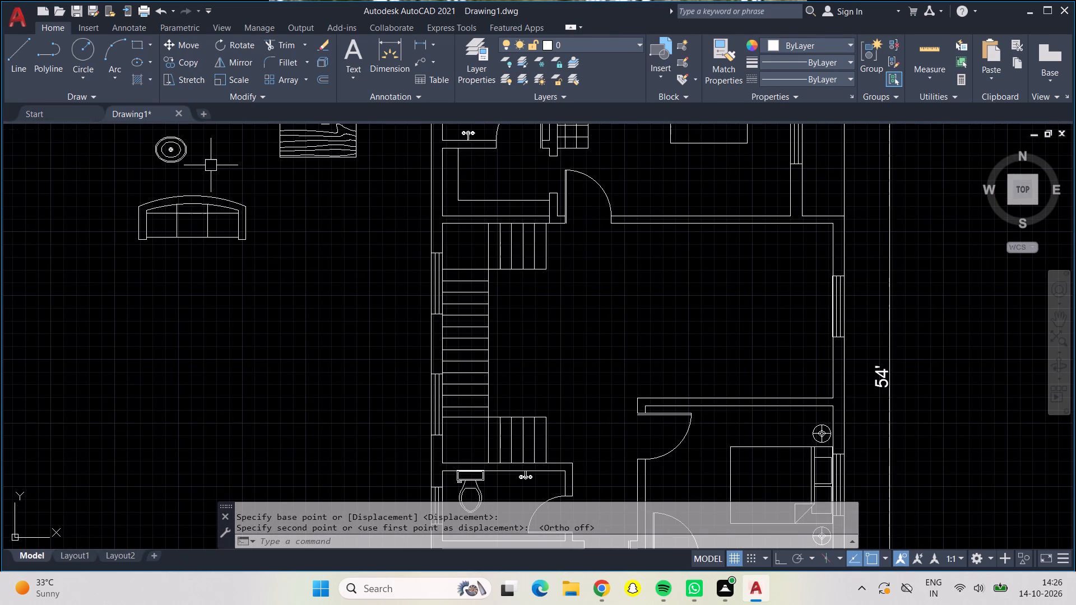
scroll(268, 188, down, 1)
middle_drag(268, 189, 300, 350)
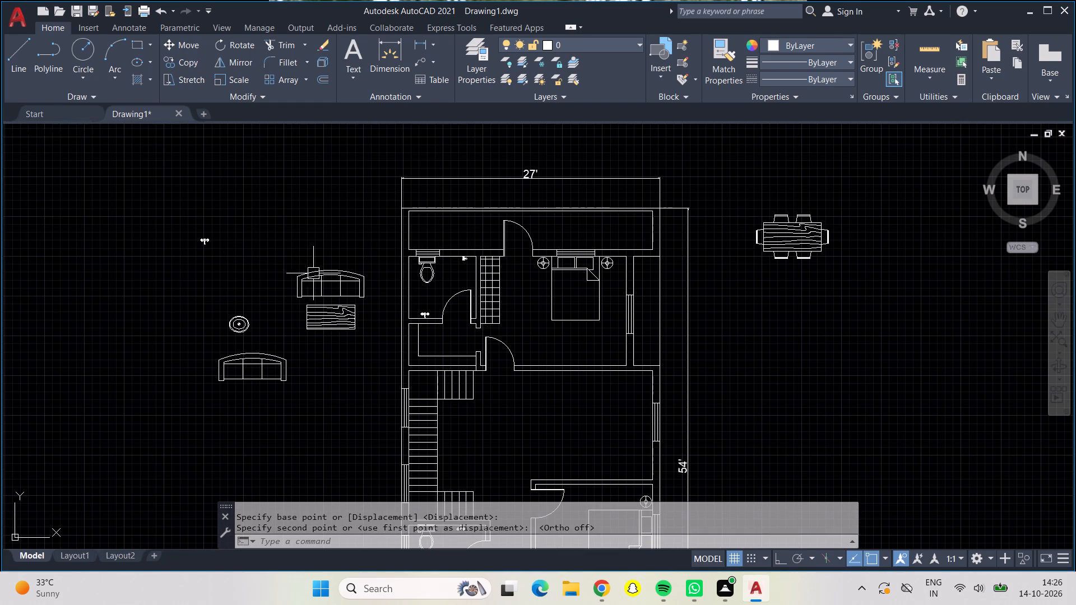
Copy the side-view tap in the northwest bathroom to the inner face of its west wall, beside the toilet.
scroll(460, 268, up, 2)
scroll(460, 268, down, 1)
scroll(460, 268, up, 5)
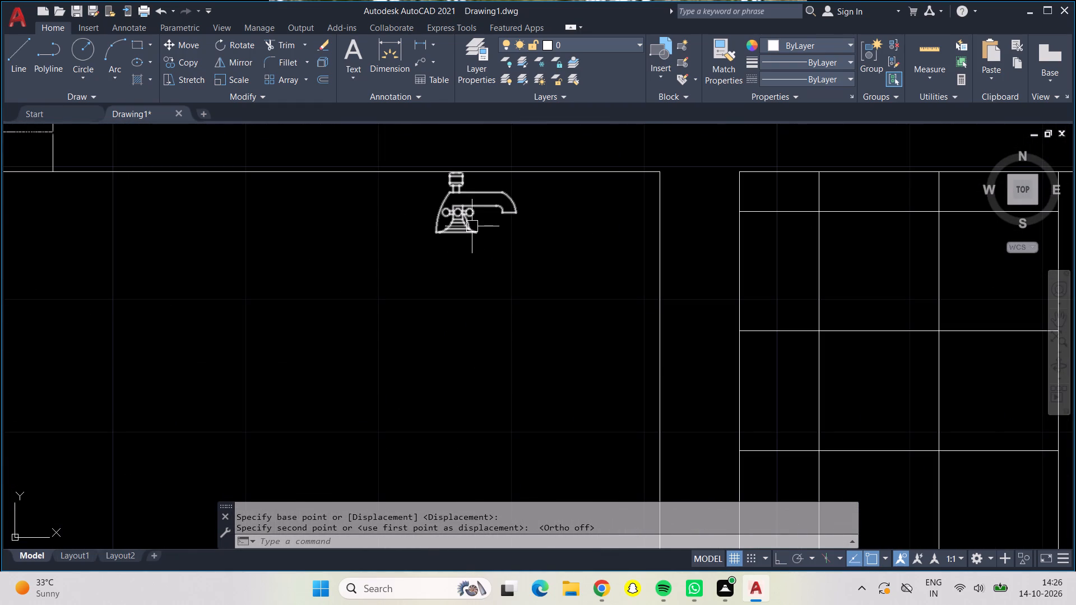
scroll(472, 226, down, 1)
click(466, 216)
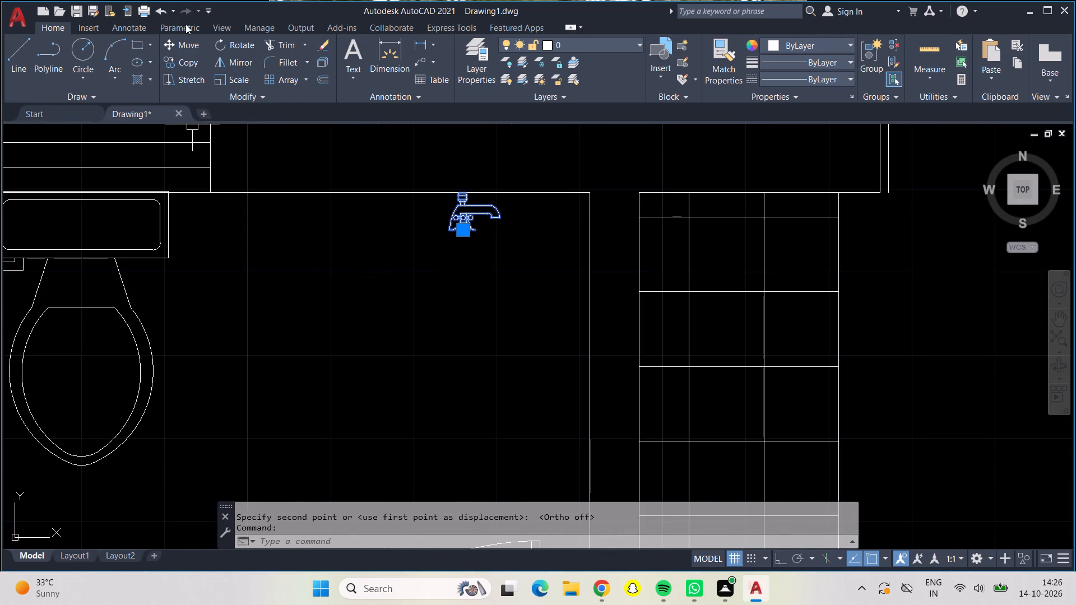
click(197, 62)
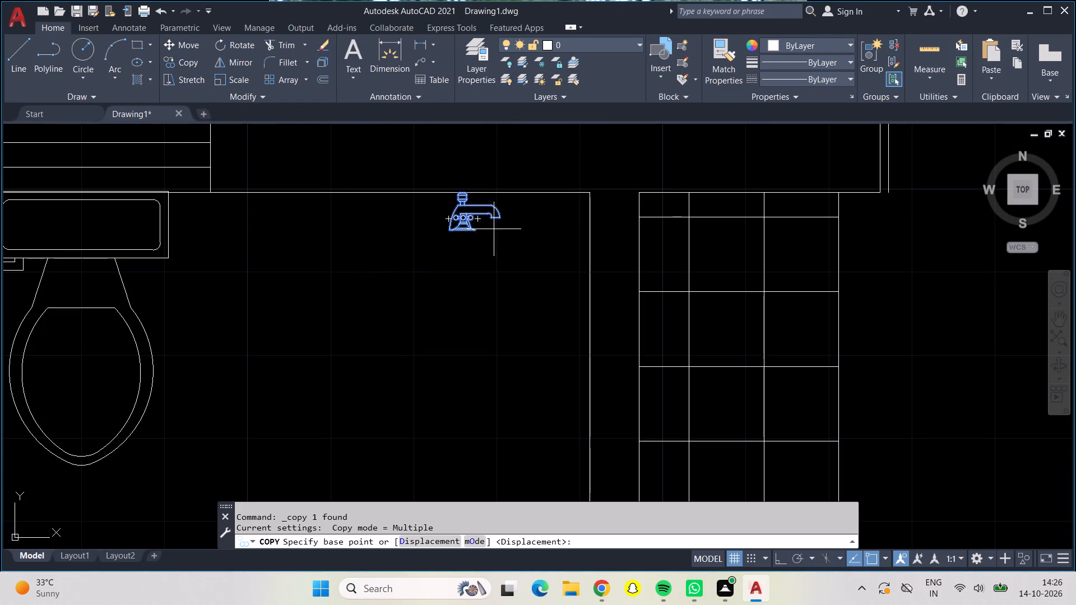
click(472, 222)
scroll(318, 287, up, 1)
middle_drag(315, 287, 699, 283)
scroll(315, 287, down, 1)
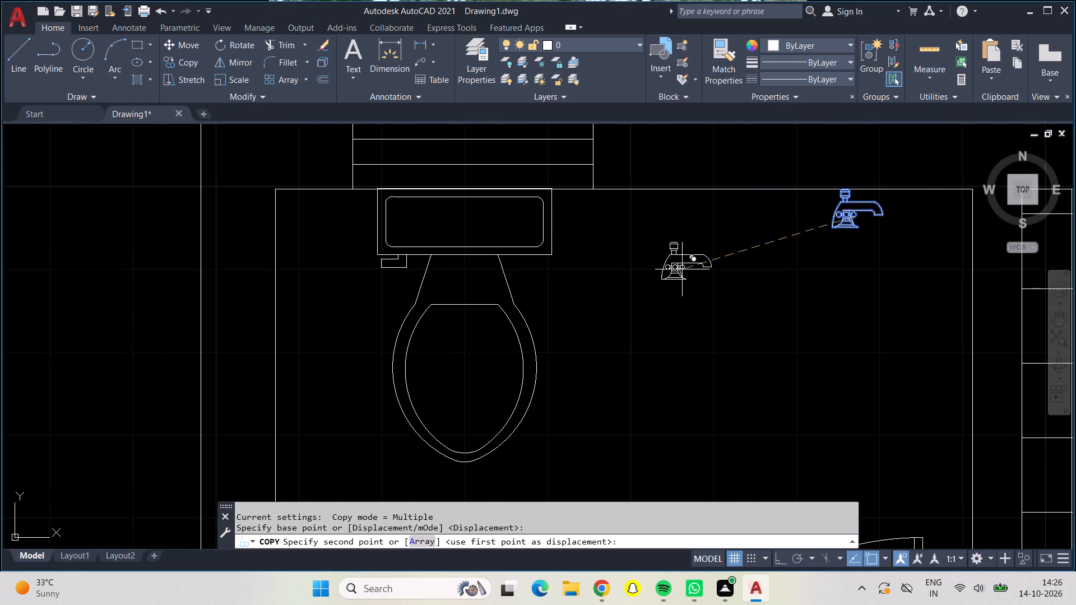
scroll(332, 215, up, 2)
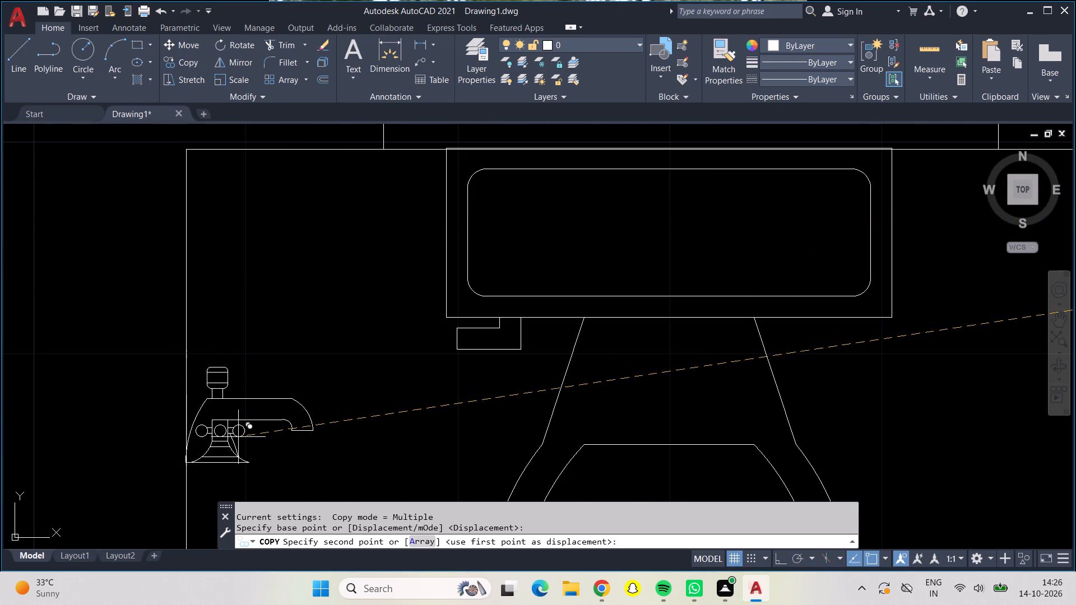
click(238, 437)
Place another copy of the side-view tap in the small west bathroom, against the west wall beside the toilet.
scroll(241, 436, up, 1)
scroll(242, 436, down, 1)
scroll(243, 435, up, 1)
scroll(434, 478, down, 3)
scroll(434, 478, up, 1)
scroll(442, 483, down, 1)
scroll(442, 483, up, 1)
scroll(443, 483, down, 1)
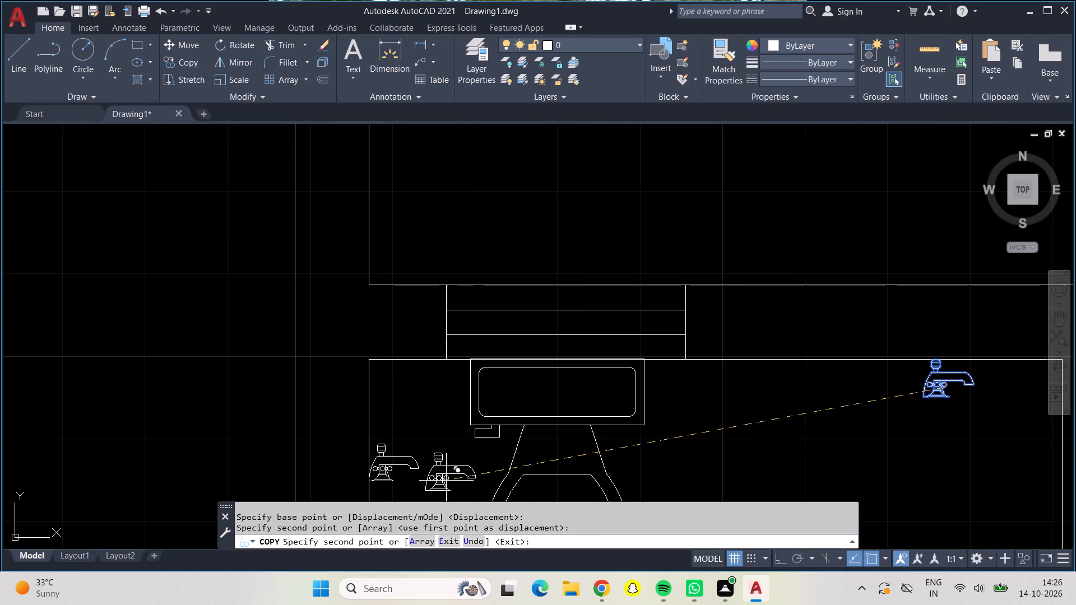
scroll(444, 478, up, 1)
scroll(444, 478, down, 2)
middle_drag(444, 478, 373, 220)
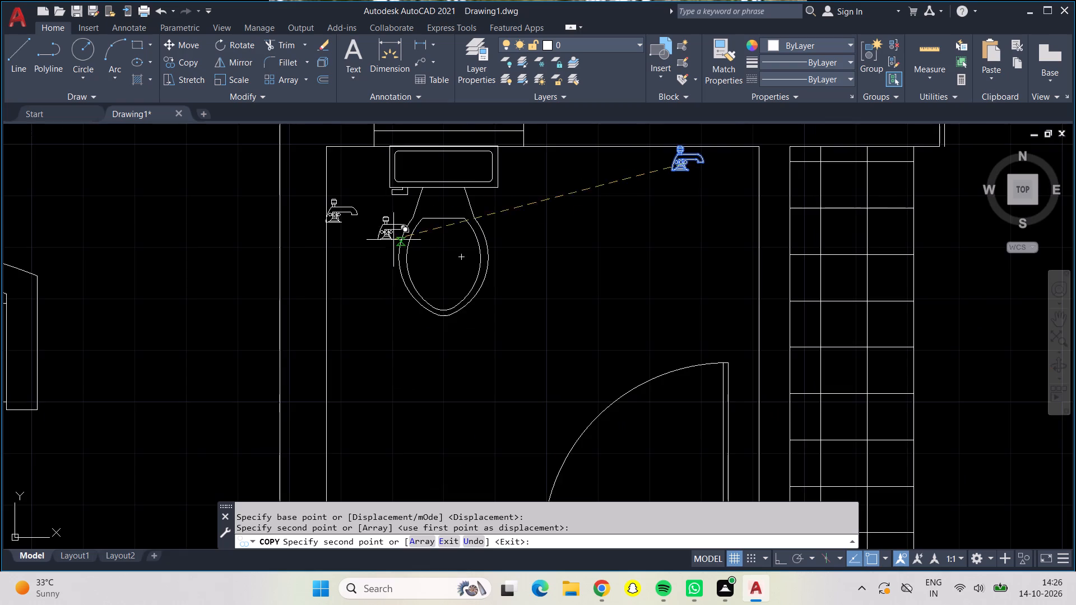
scroll(416, 291, down, 3)
scroll(447, 411, down, 1)
middle_drag(447, 411, 415, 230)
scroll(402, 430, up, 2)
scroll(398, 430, down, 1)
scroll(398, 429, up, 4)
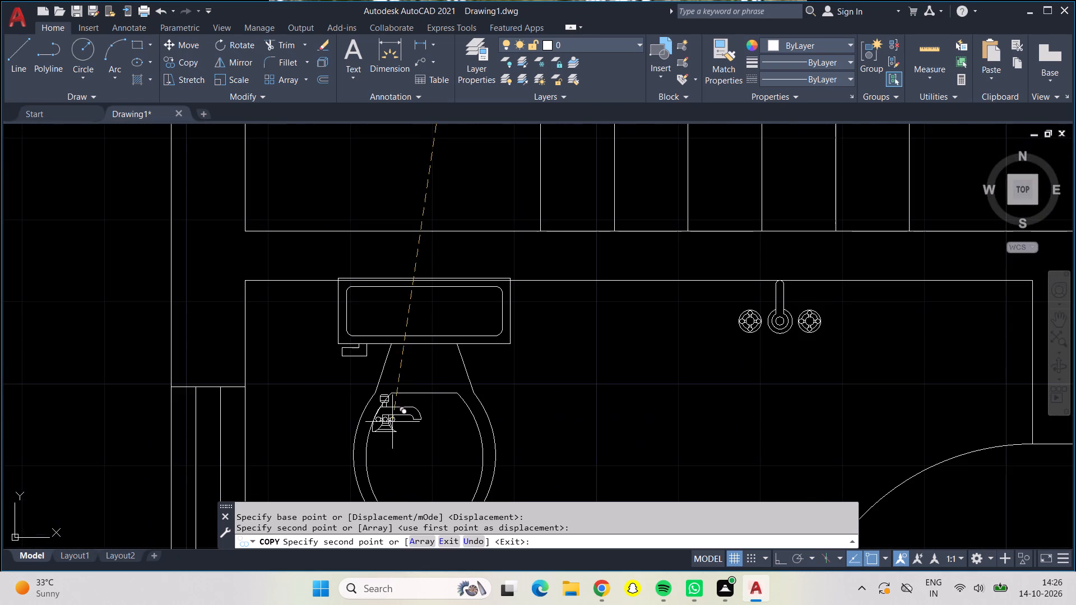
scroll(303, 411, up, 1)
scroll(303, 411, down, 1)
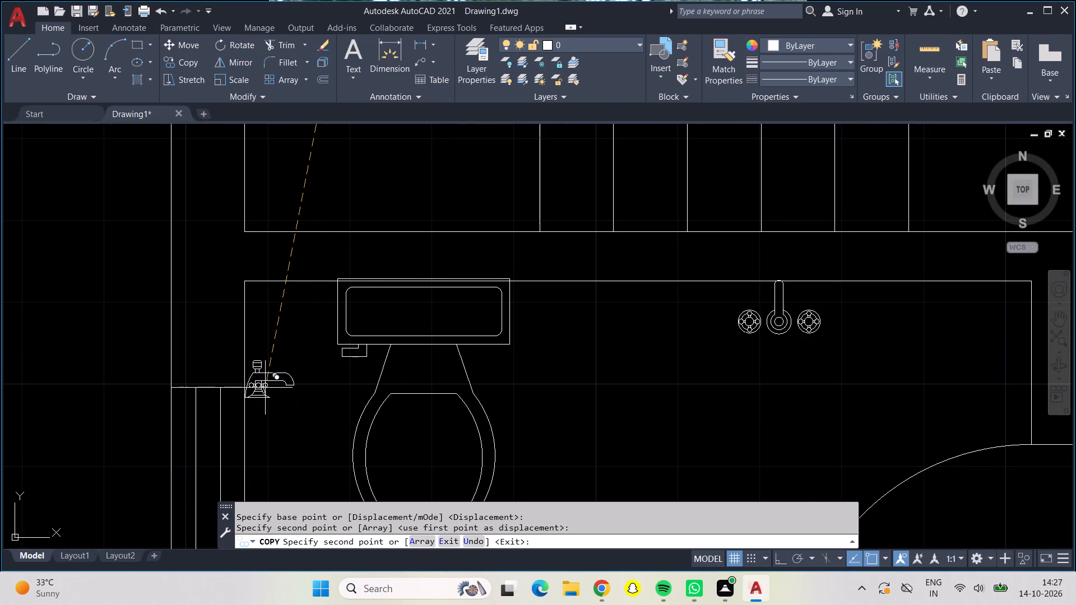
click(265, 388)
scroll(275, 394, up, 1)
scroll(275, 394, down, 2)
scroll(321, 426, down, 5)
scroll(373, 432, down, 2)
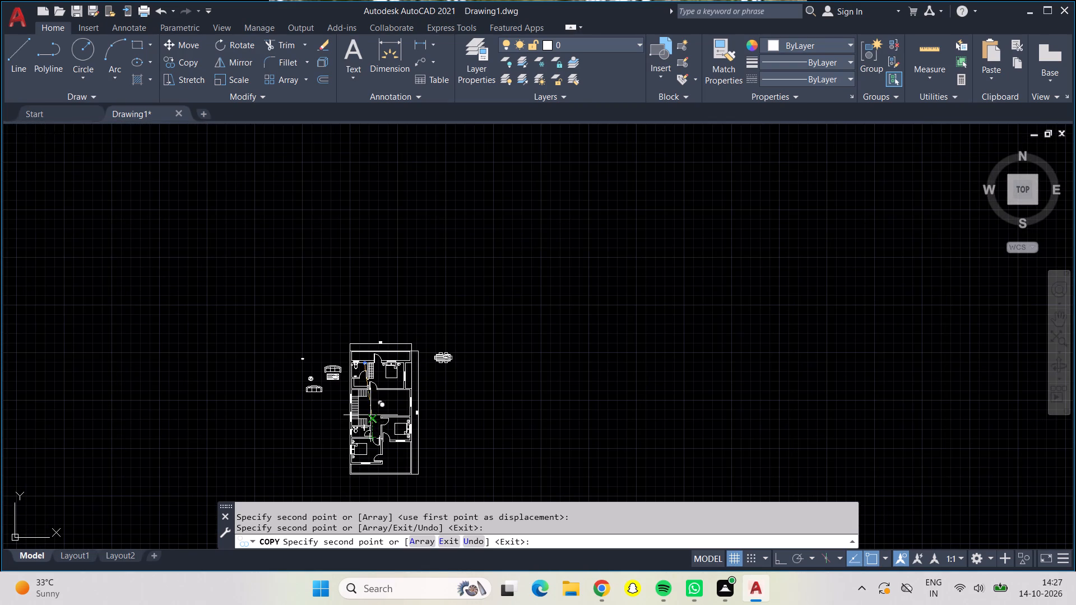
key(Escape)
Examine the northern bedroom, northwest bathroom, central hall and the sofas and tables still outside the plan.
scroll(373, 409, up, 4)
scroll(378, 406, down, 1)
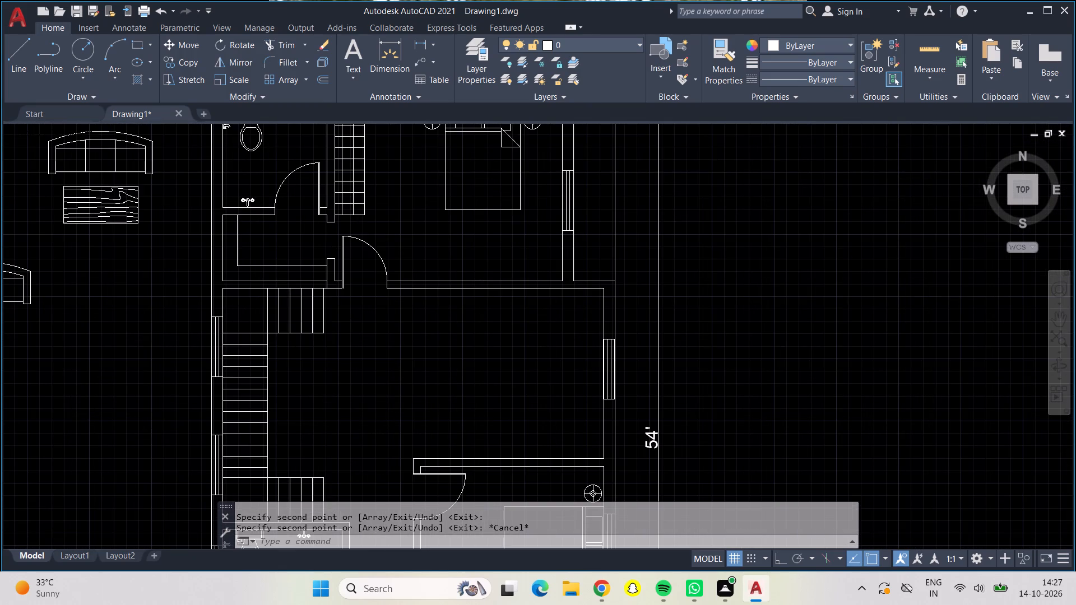
middle_drag(378, 406, 298, 360)
scroll(309, 348, up, 1)
middle_drag(348, 329, 351, 328)
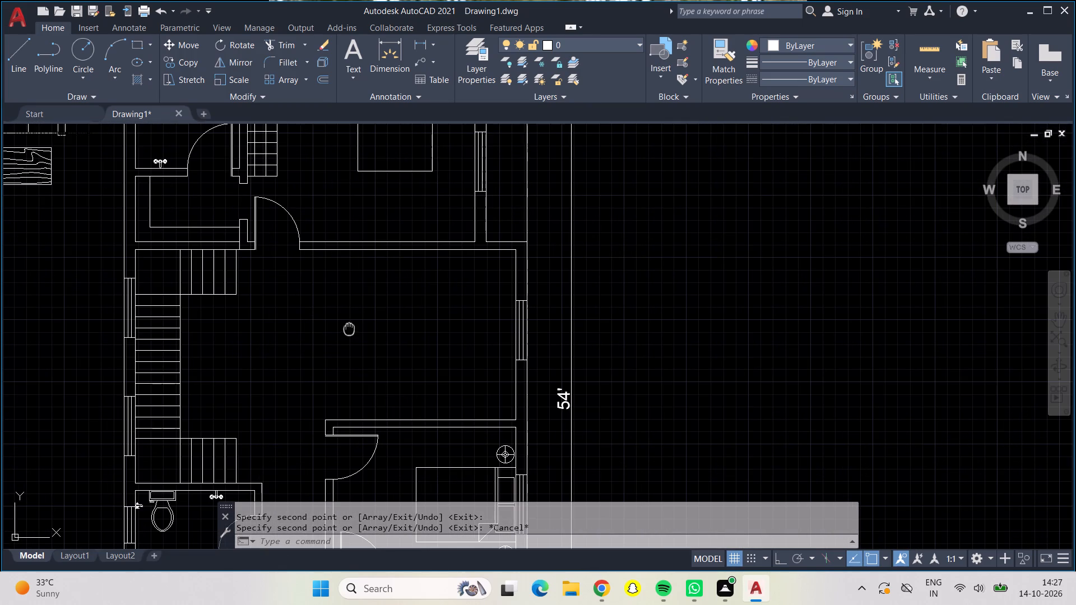
middle_drag(351, 328, 443, 393)
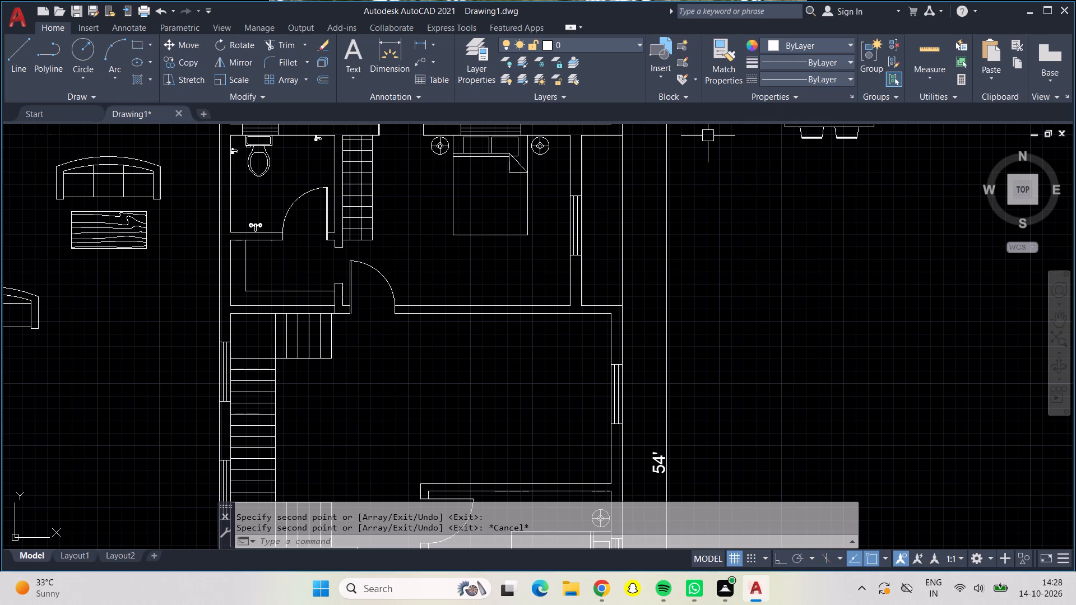
scroll(583, 277, down, 1)
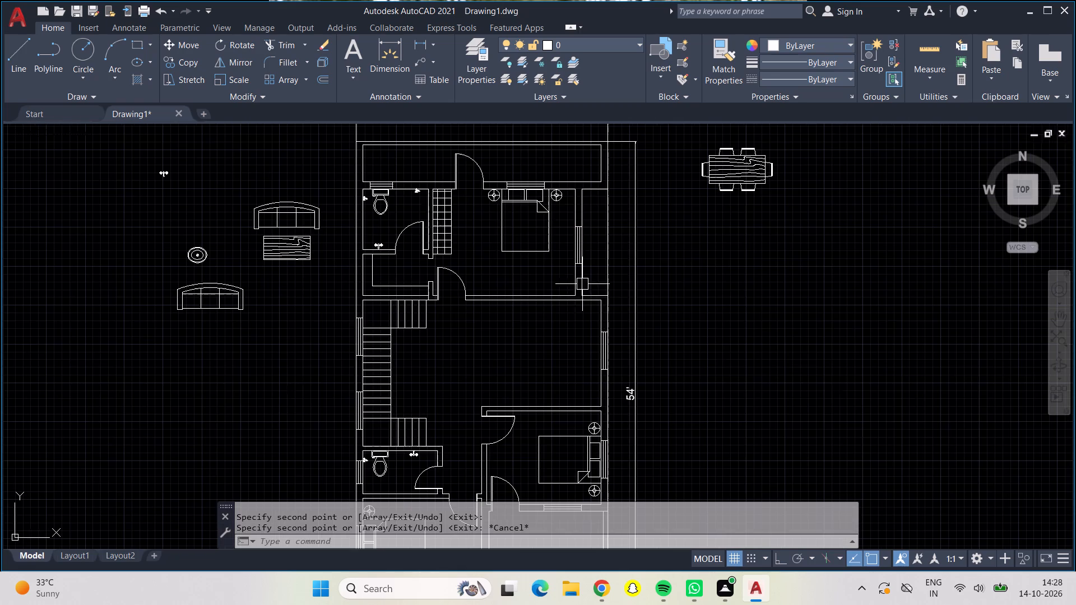
scroll(548, 319, up, 1)
scroll(548, 319, down, 1)
scroll(550, 338, up, 1)
middle_drag(569, 359, 638, 323)
middle_drag(542, 341, 561, 440)
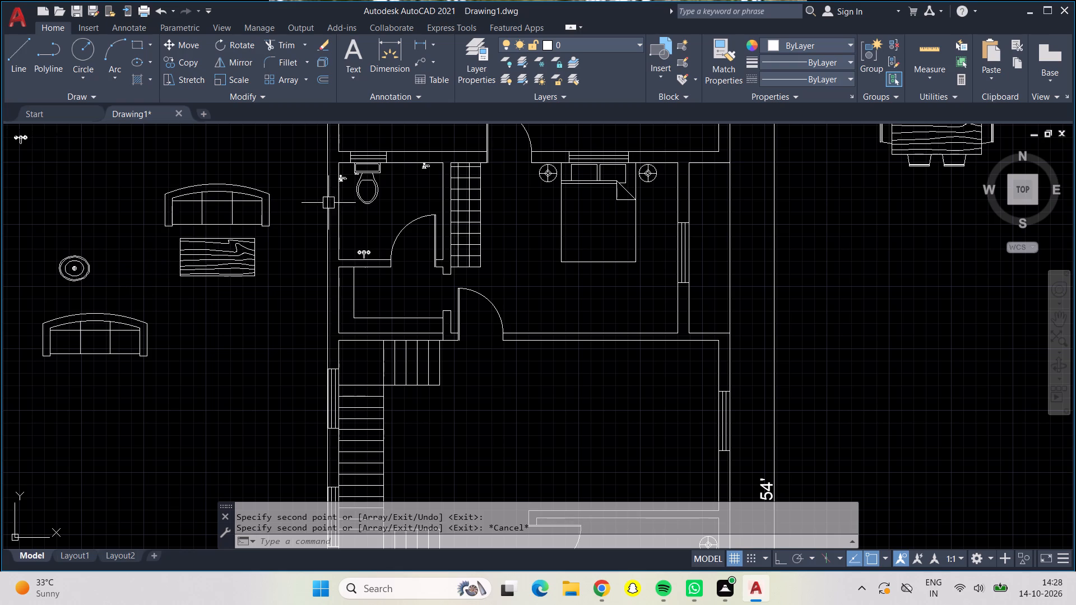
scroll(421, 170, up, 2)
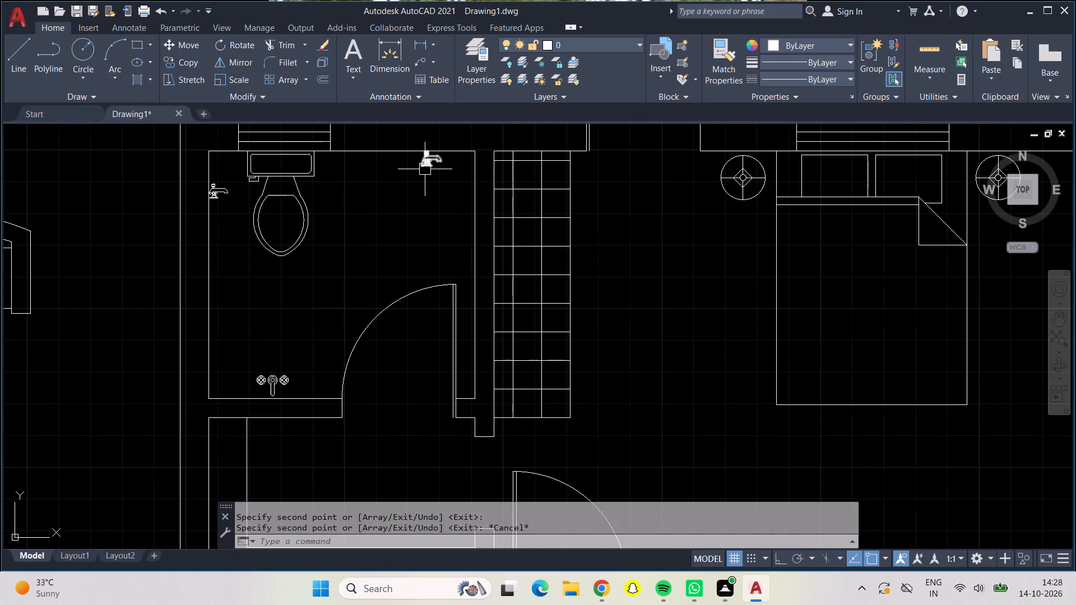
scroll(374, 246, down, 2)
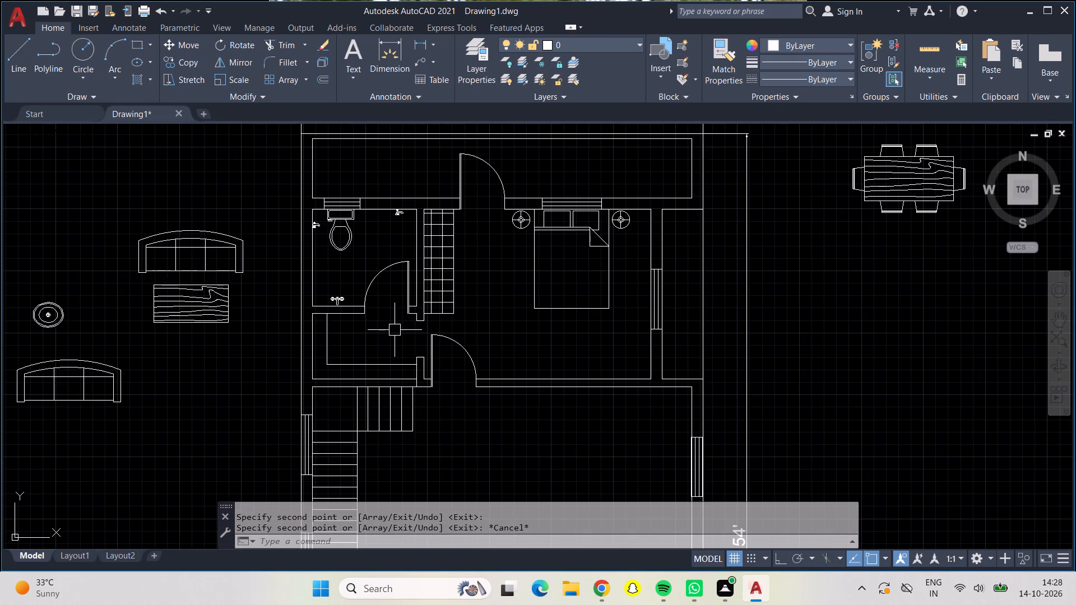
middle_drag(393, 331, 351, 297)
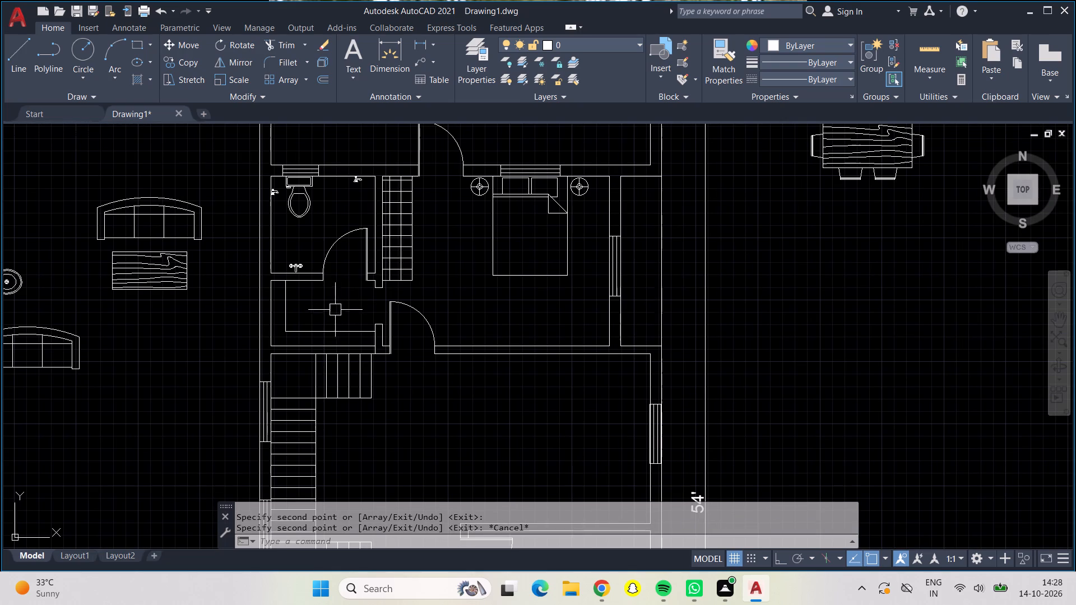
middle_drag(333, 311, 346, 276)
middle_drag(173, 328, 238, 315)
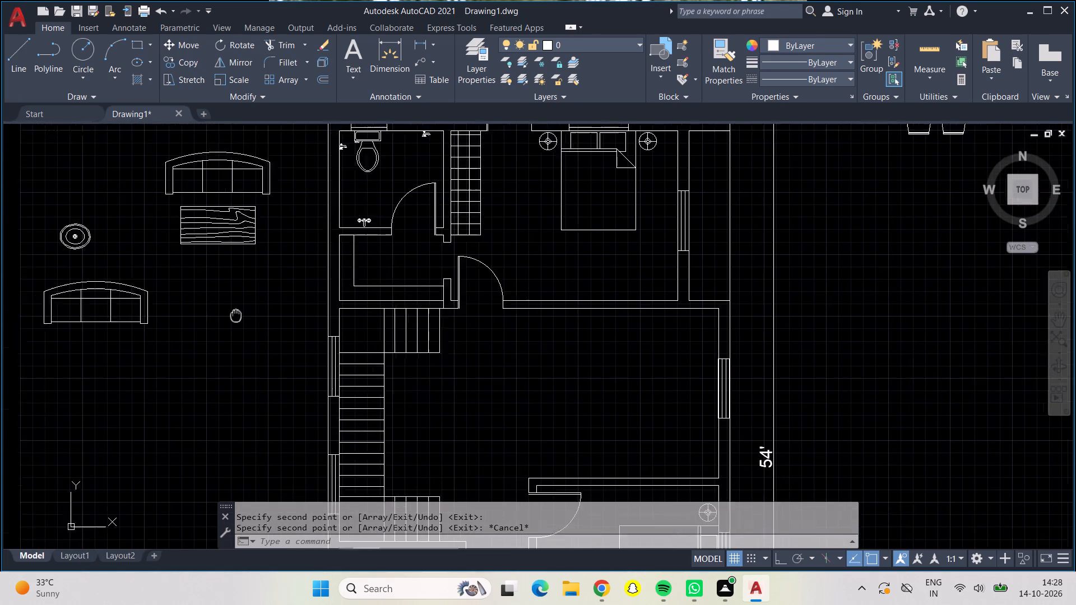
Rotate the lower three-seat sofa west of the house by 270° with Ortho on, so its back faces east.
middle_drag(238, 315, 267, 305)
drag(53, 248, 98, 257)
click(239, 352)
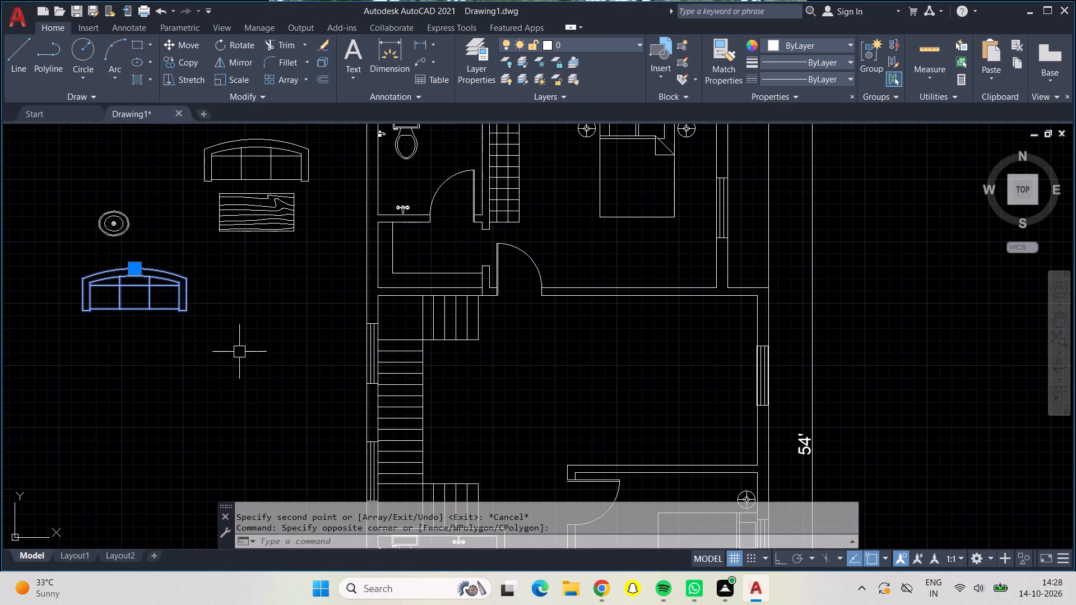
click(230, 43)
click(176, 278)
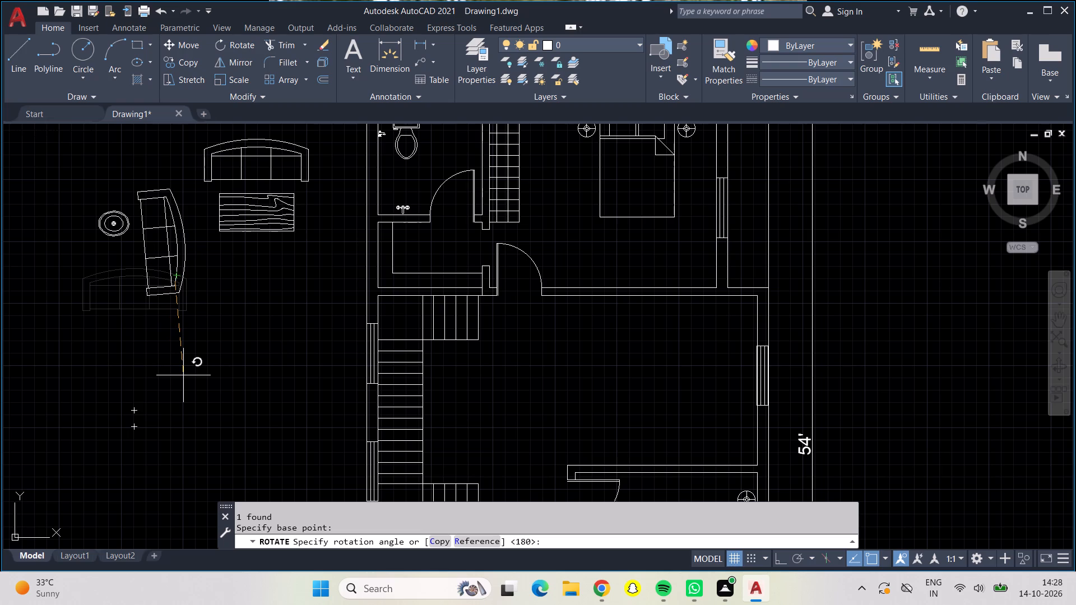
key(F8)
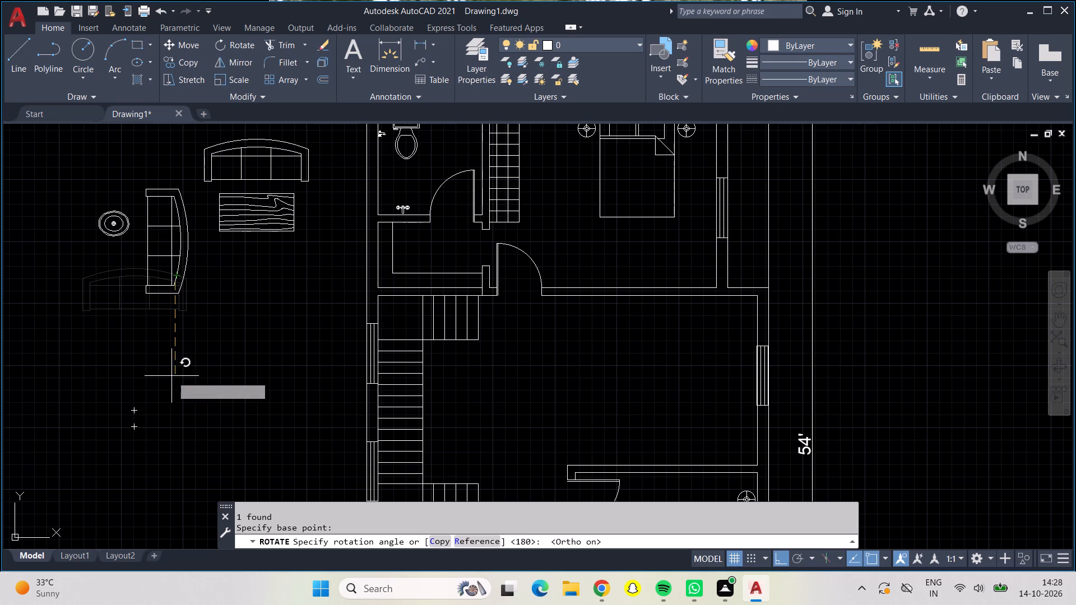
click(169, 376)
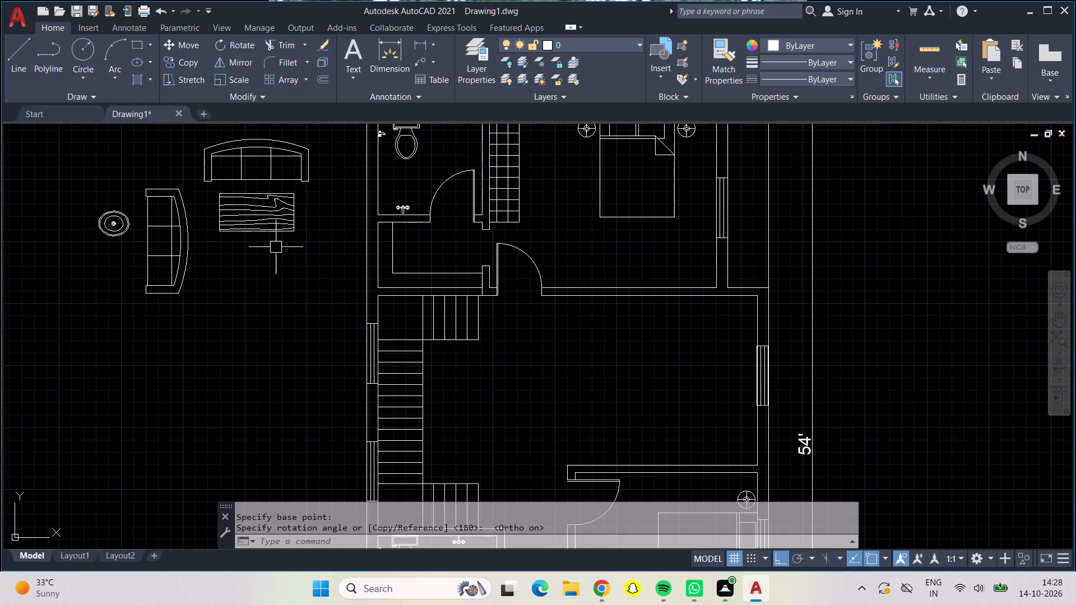
Move the rotated sofa horizontally to the open area east of the house, beyond the 54' dimension.
click(160, 225)
click(188, 43)
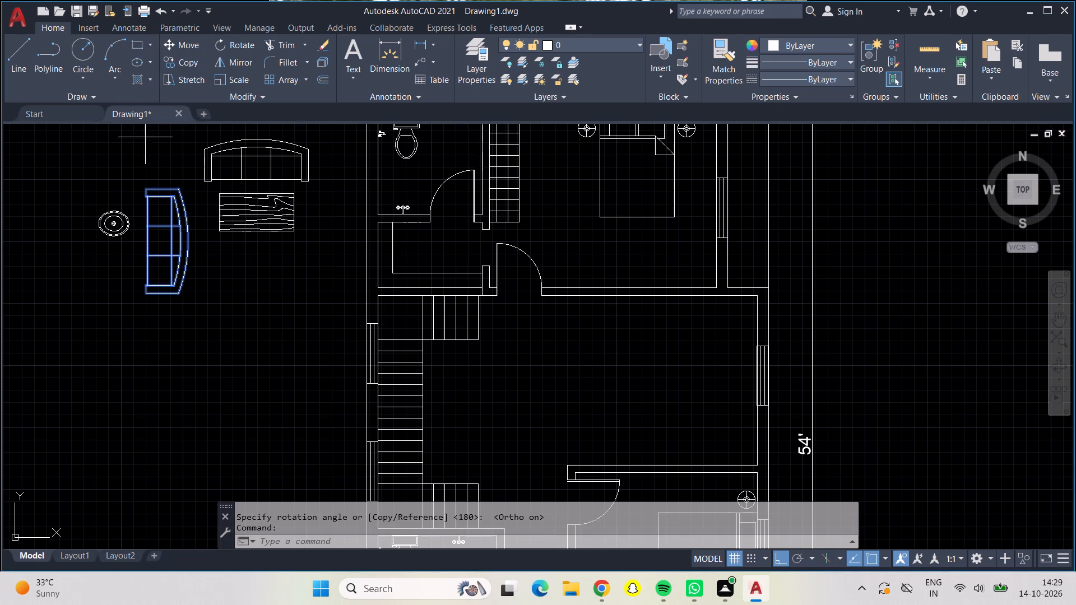
click(163, 248)
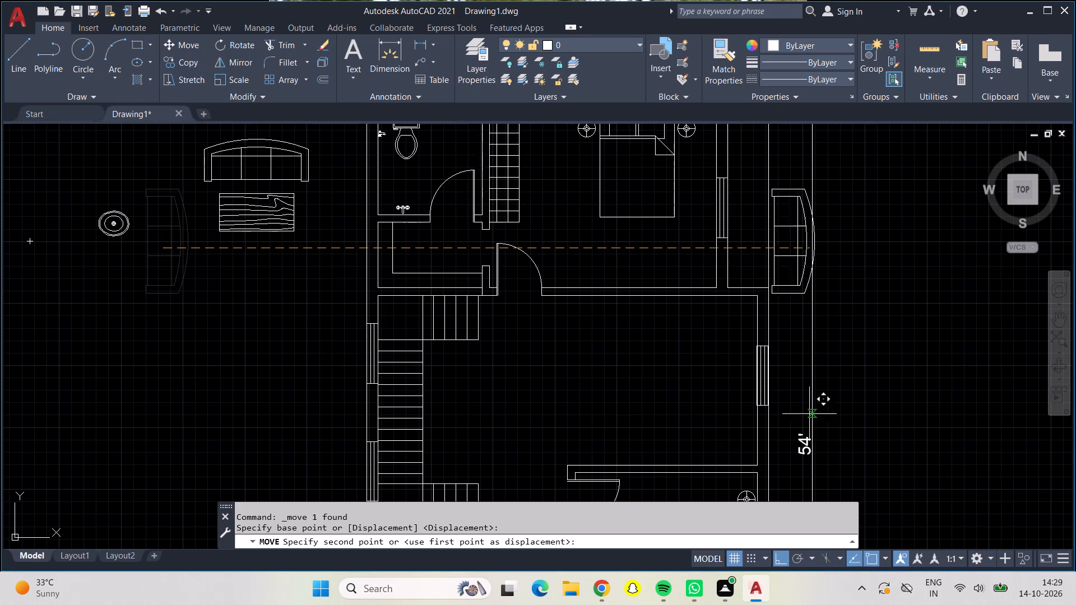
click(875, 403)
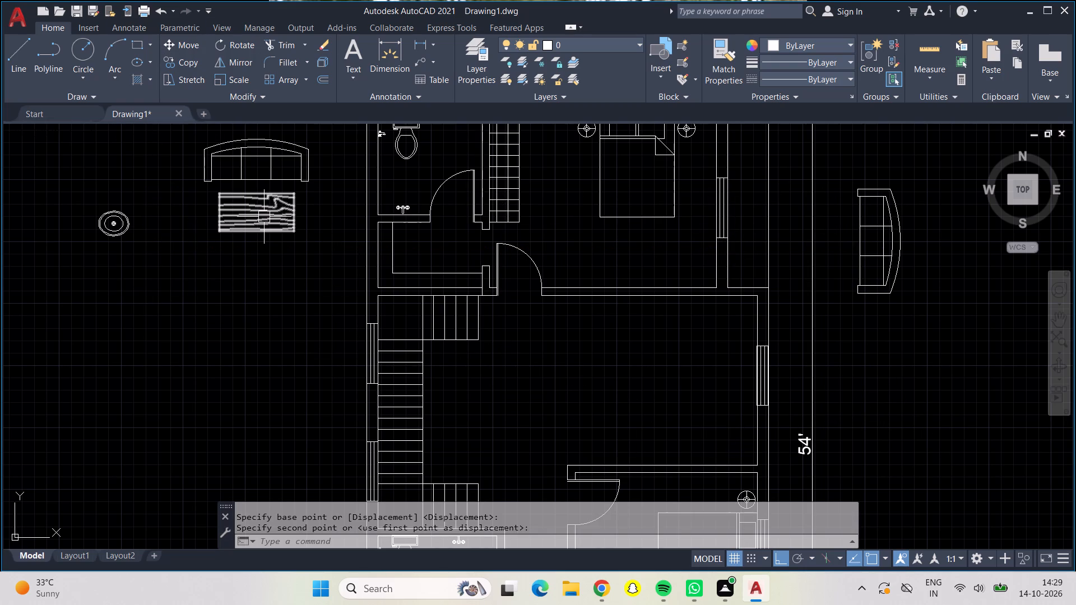
Rotate the wooden table west of the house by 270° about its lower corner so it stands lengthwise north-south.
click(261, 222)
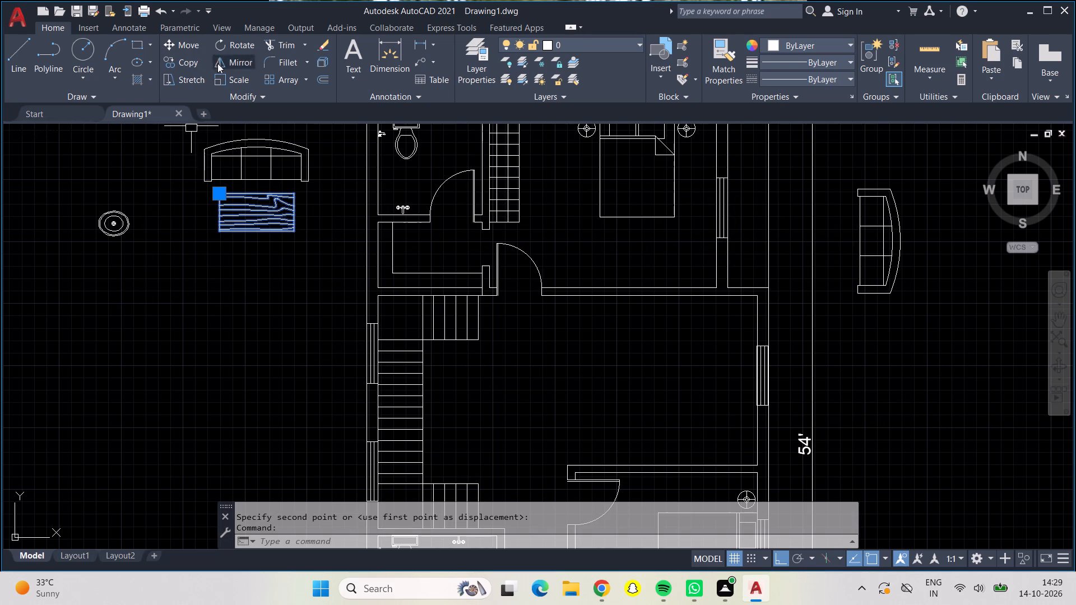
click(228, 43)
drag(294, 231, 286, 244)
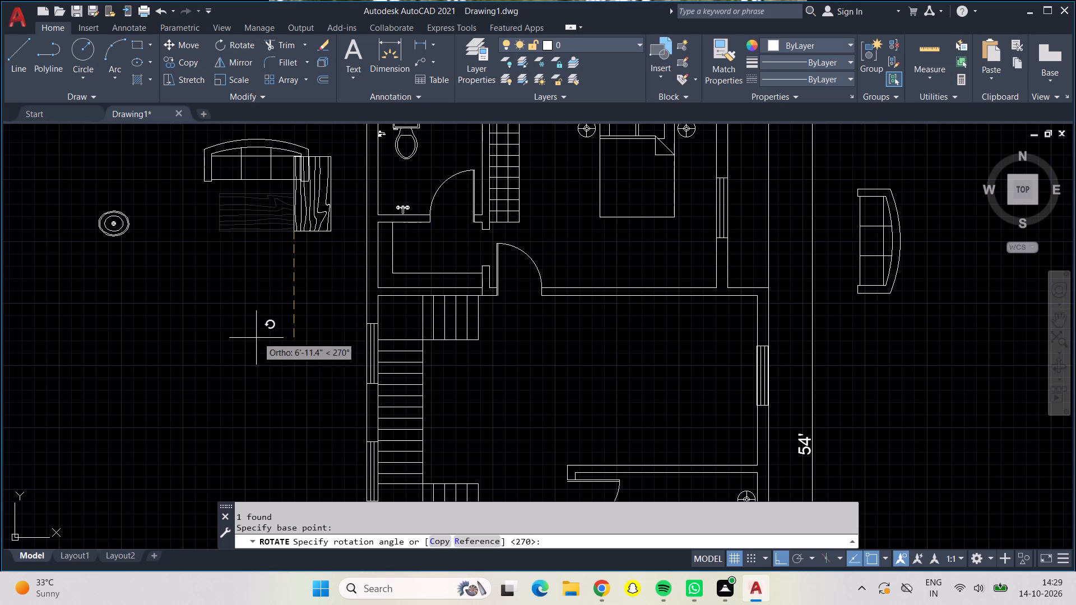
click(234, 353)
Rotate the remaining three-seat sofa west of the house by 180° so its curved back faces south.
click(240, 167)
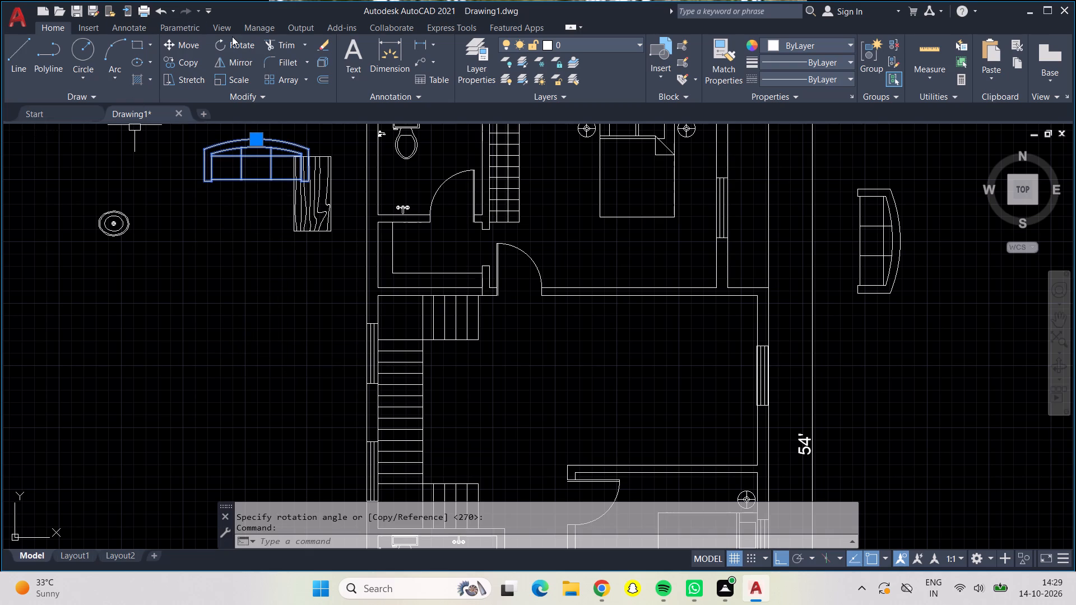
click(232, 36)
click(246, 49)
click(212, 155)
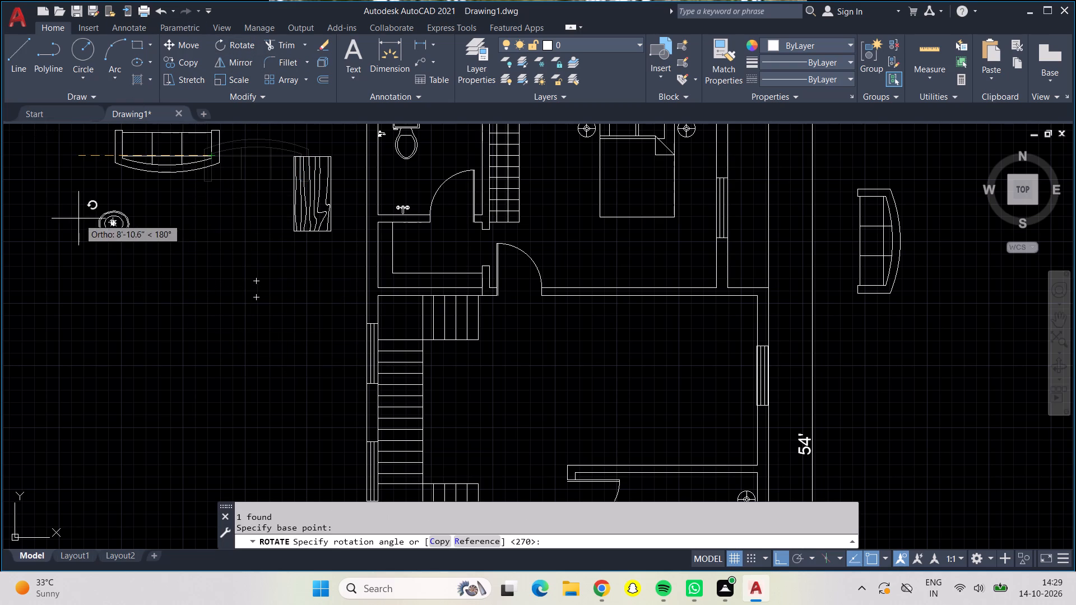
click(78, 218)
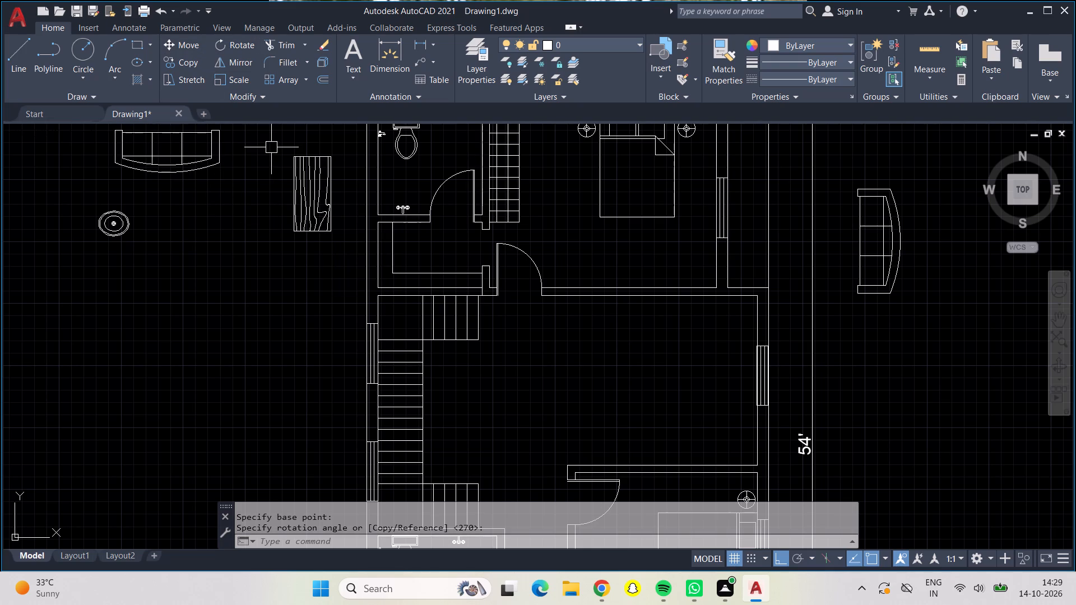
With Ortho off, move the rotated wooden table into the eastern part of the central hall.
drag(272, 148, 286, 148)
click(344, 244)
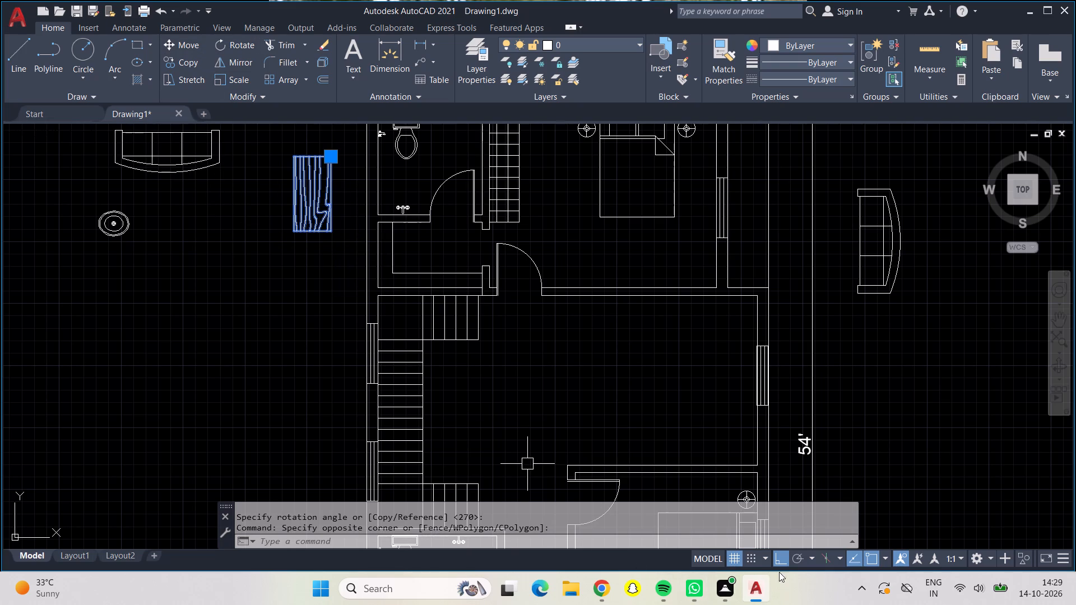
click(774, 560)
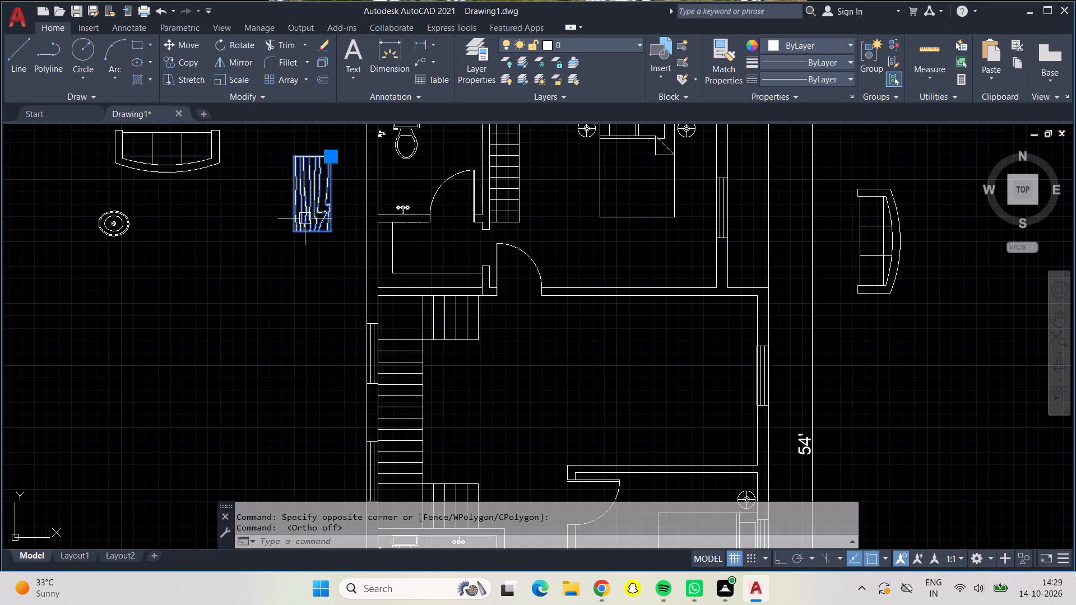
click(305, 218)
click(168, 38)
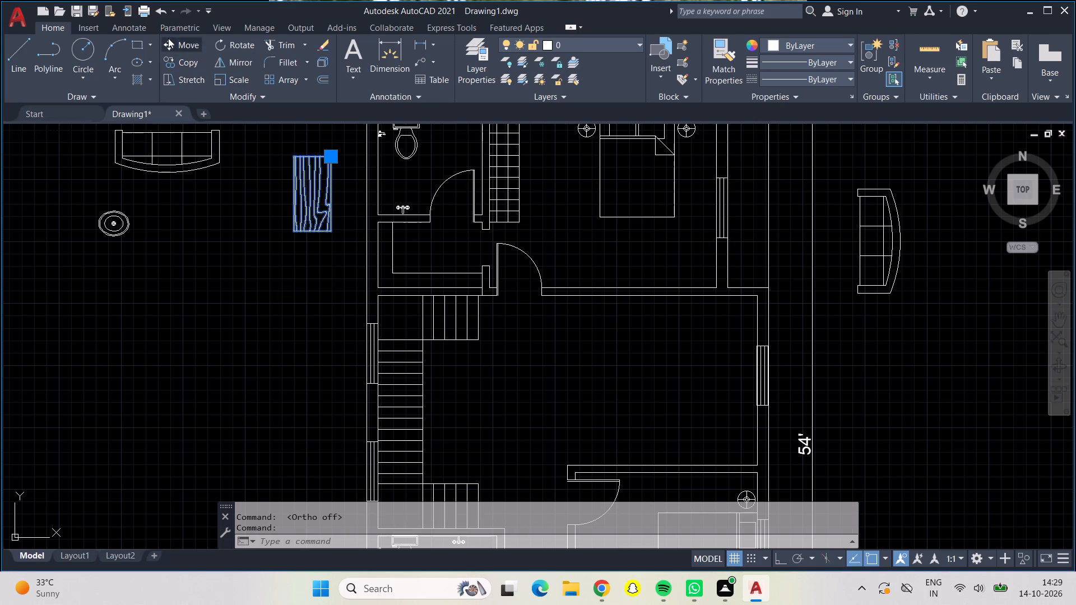
click(327, 211)
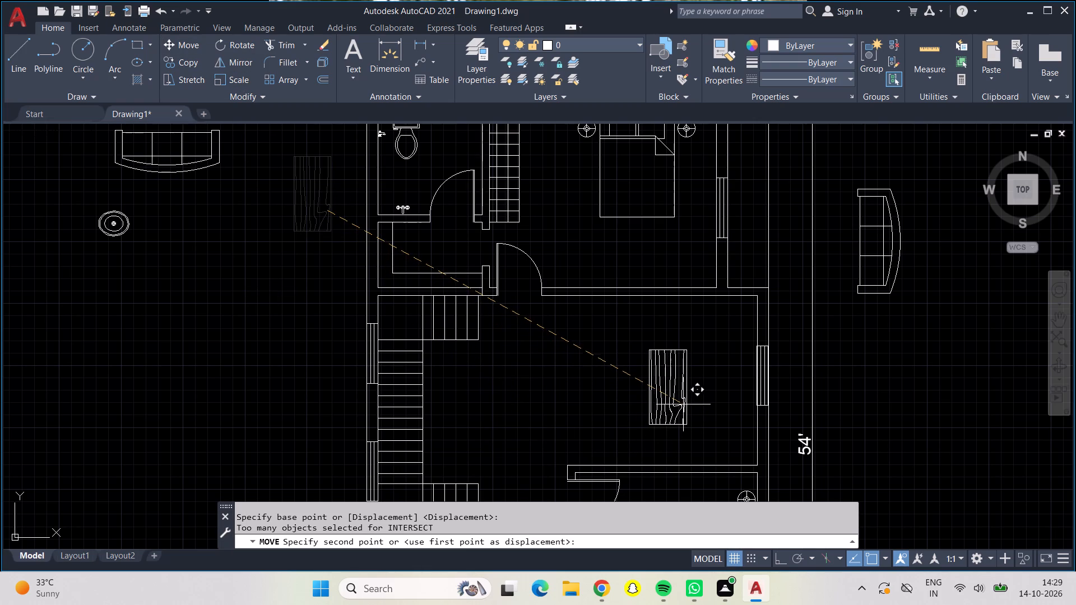
click(696, 404)
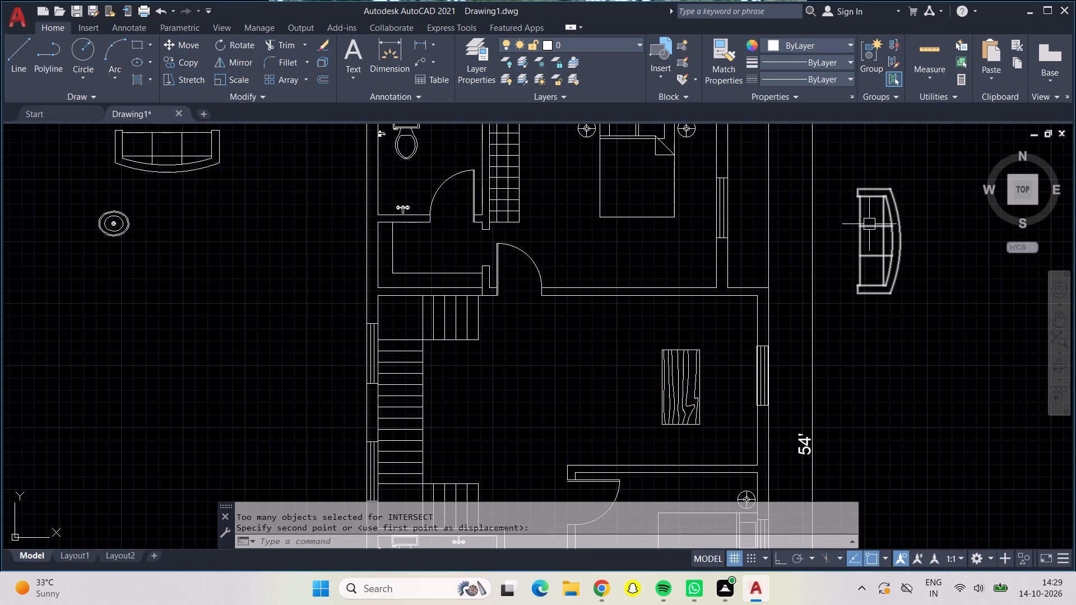
Move the sofa parked east of the house into the central hall, backing onto the east wall window beside the table.
click(869, 224)
click(180, 43)
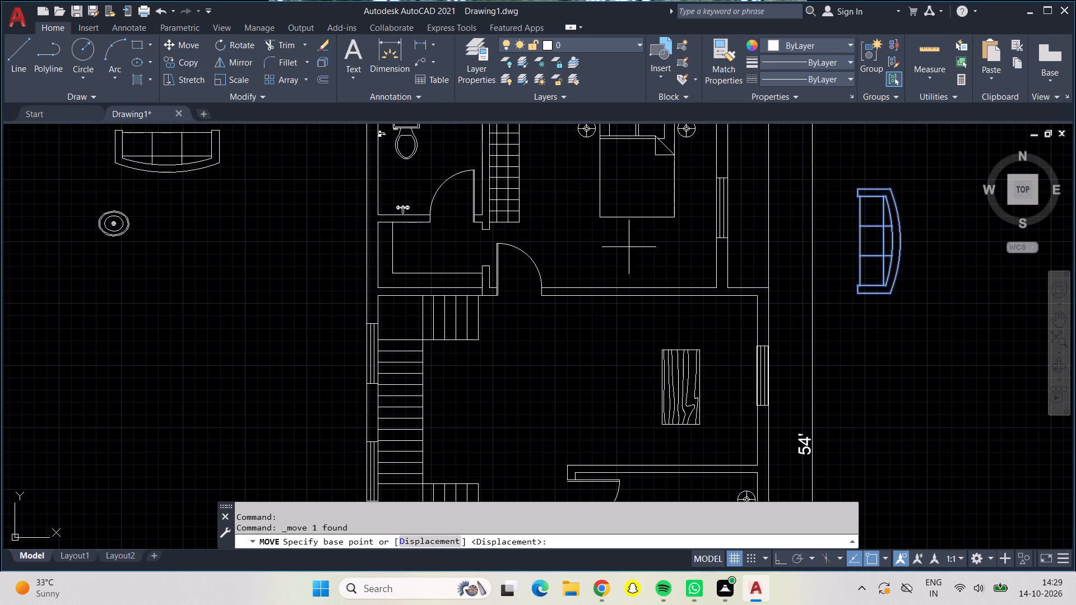
click(852, 259)
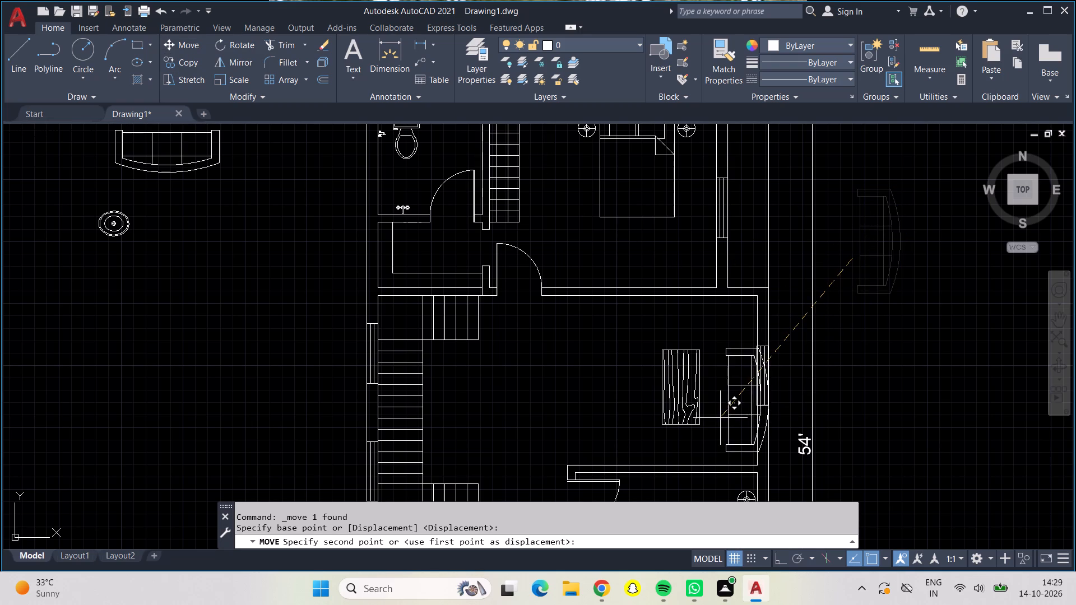
scroll(721, 417, up, 1)
scroll(721, 415, down, 1)
middle_drag(708, 416, 685, 366)
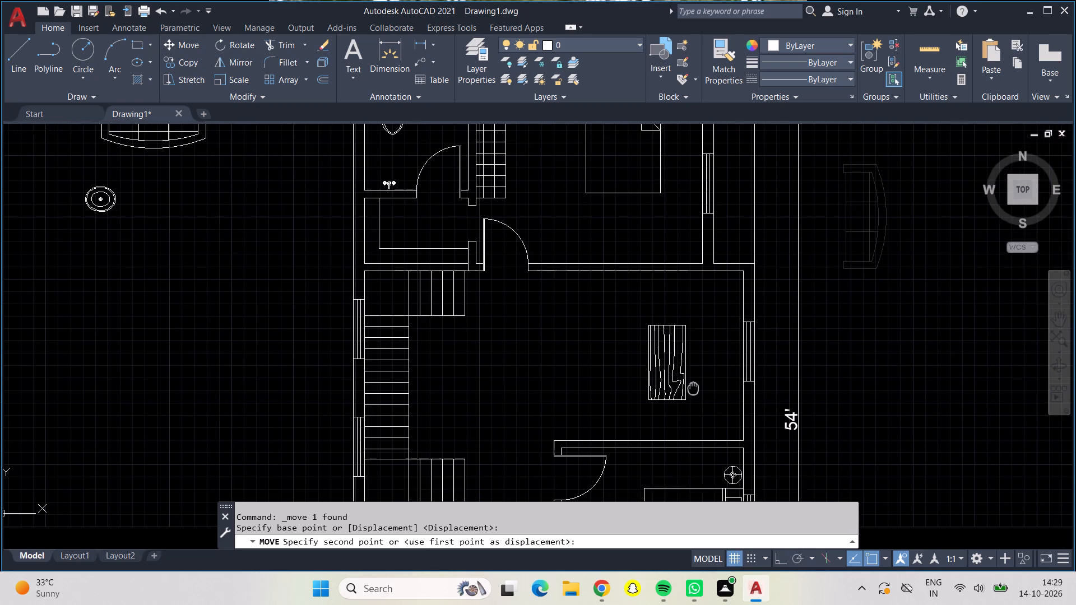
middle_drag(685, 366, 677, 334)
scroll(677, 332, up, 1)
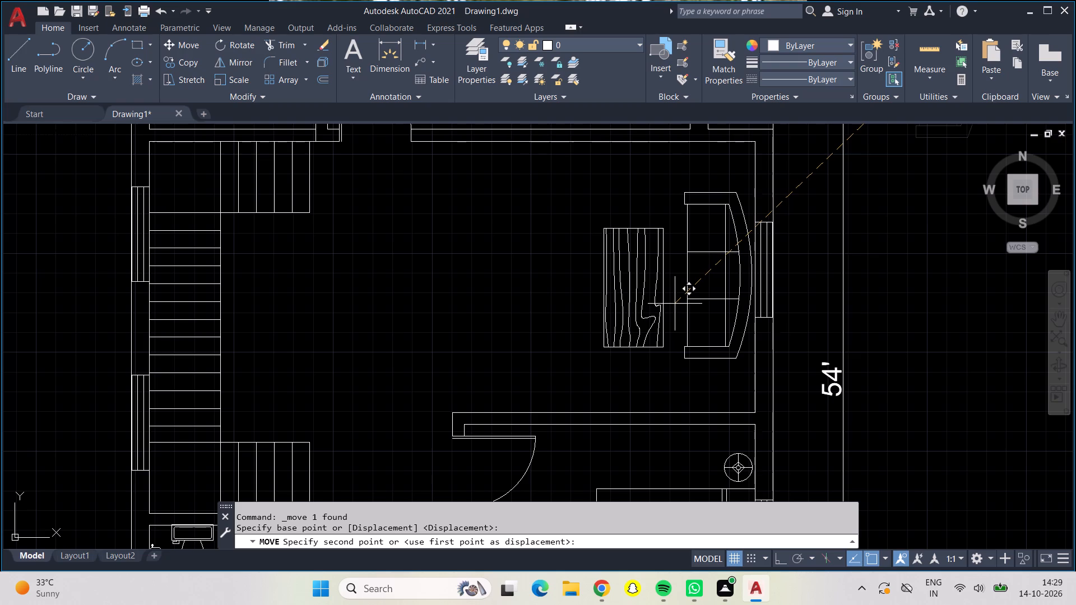
click(675, 304)
Move the south-backed sofa from west of the house to the central hall's south wall, below the wooden table.
scroll(131, 256, down, 1)
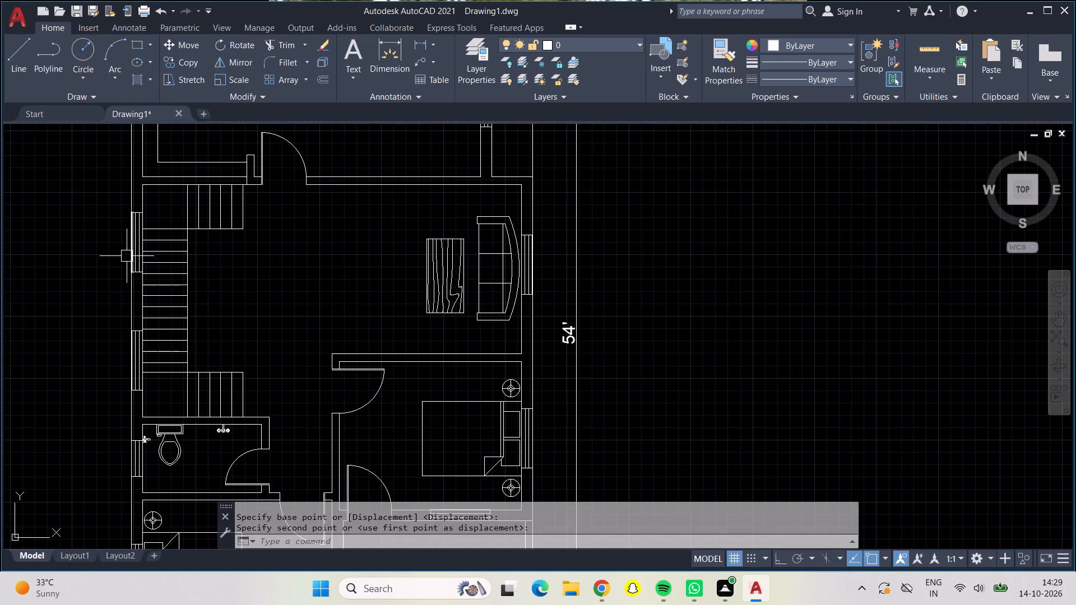
scroll(84, 241, down, 1)
middle_drag(84, 241, 309, 379)
click(224, 245)
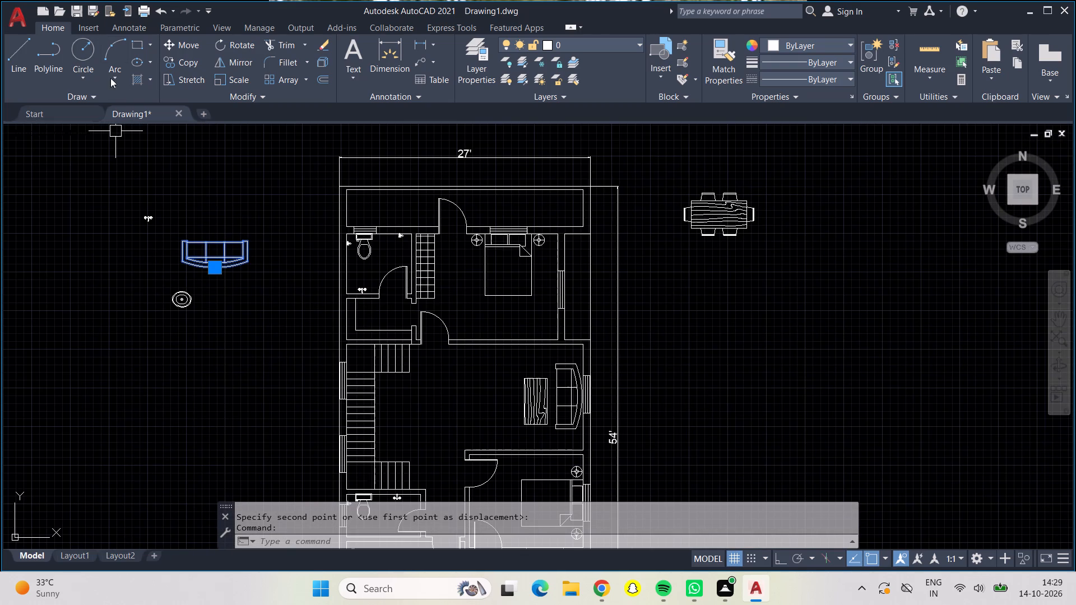
click(183, 46)
click(221, 250)
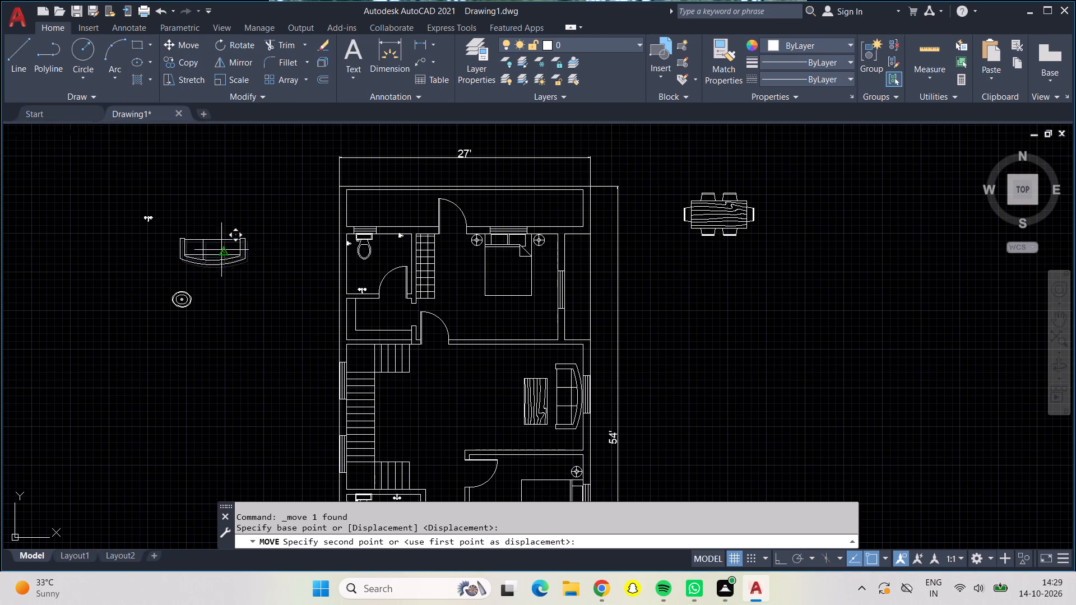
middle_drag(544, 437, 534, 414)
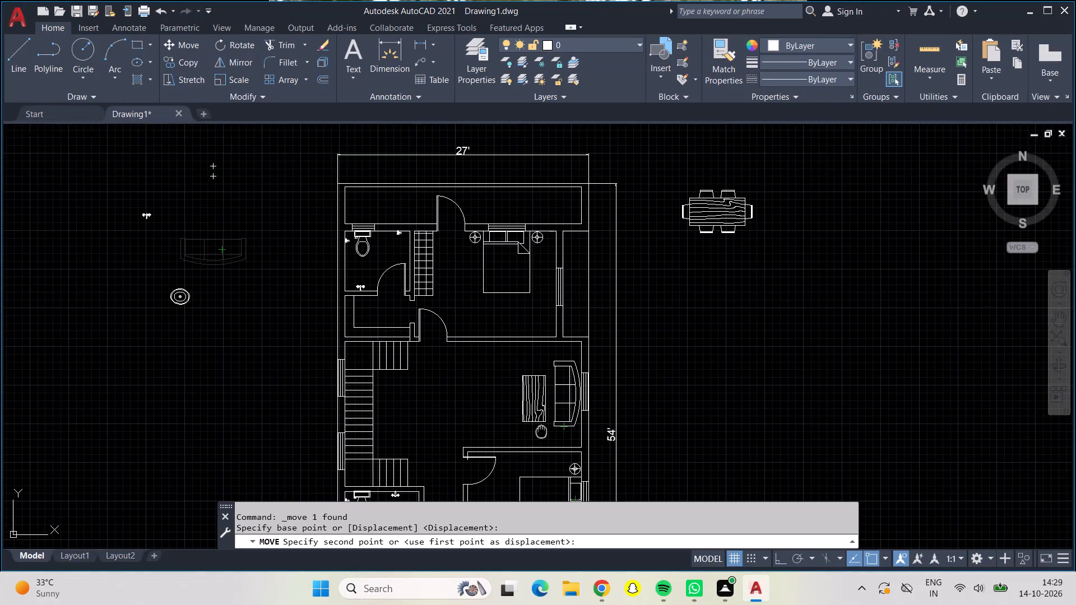
middle_drag(534, 414, 508, 325)
scroll(508, 325, up, 2)
scroll(508, 324, down, 1)
scroll(508, 324, up, 1)
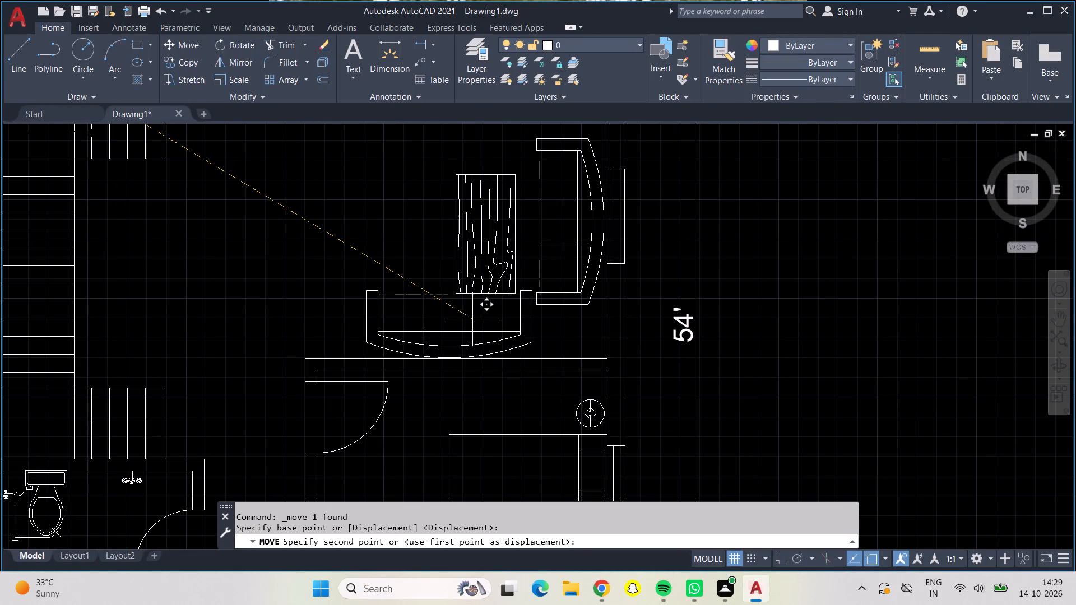
scroll(472, 325, down, 1)
scroll(472, 325, up, 3)
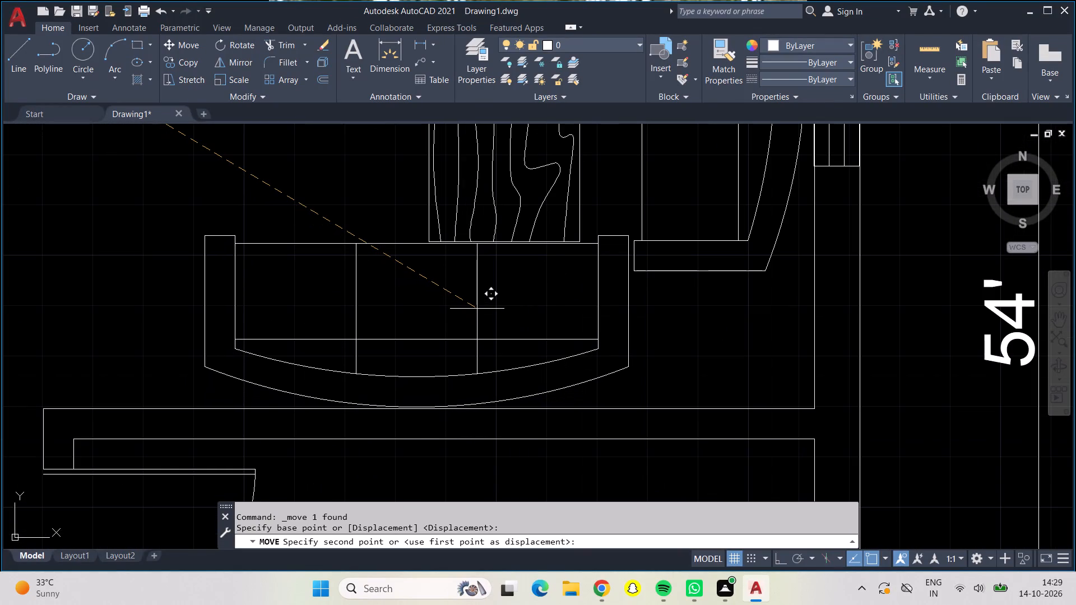
click(481, 311)
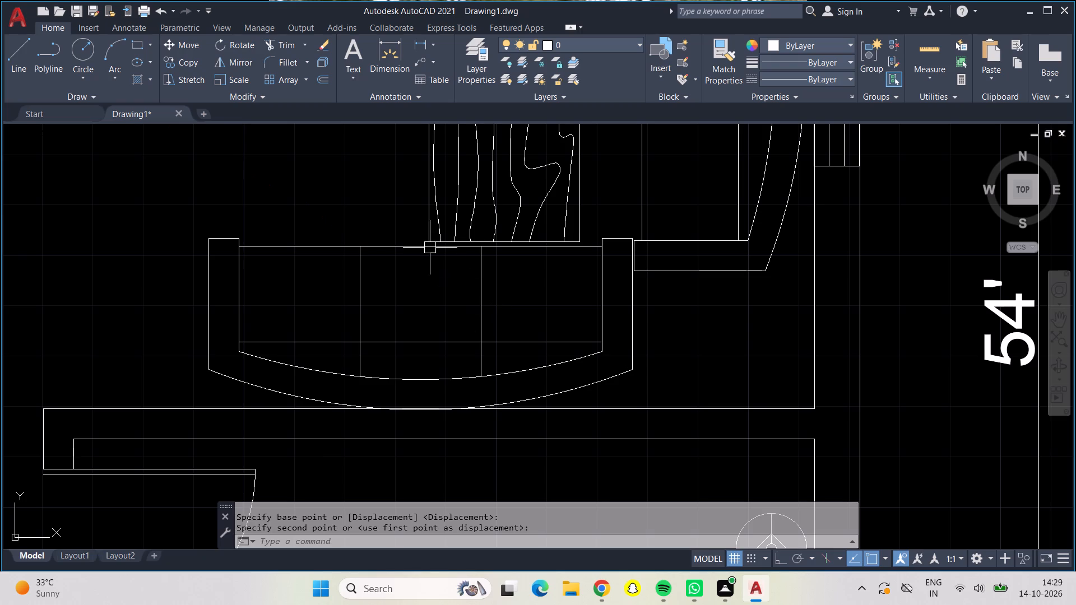
Move the wooden table slightly northwest in the central hall to leave a gap from both sofas.
scroll(370, 204, down, 3)
middle_drag(373, 196, 472, 370)
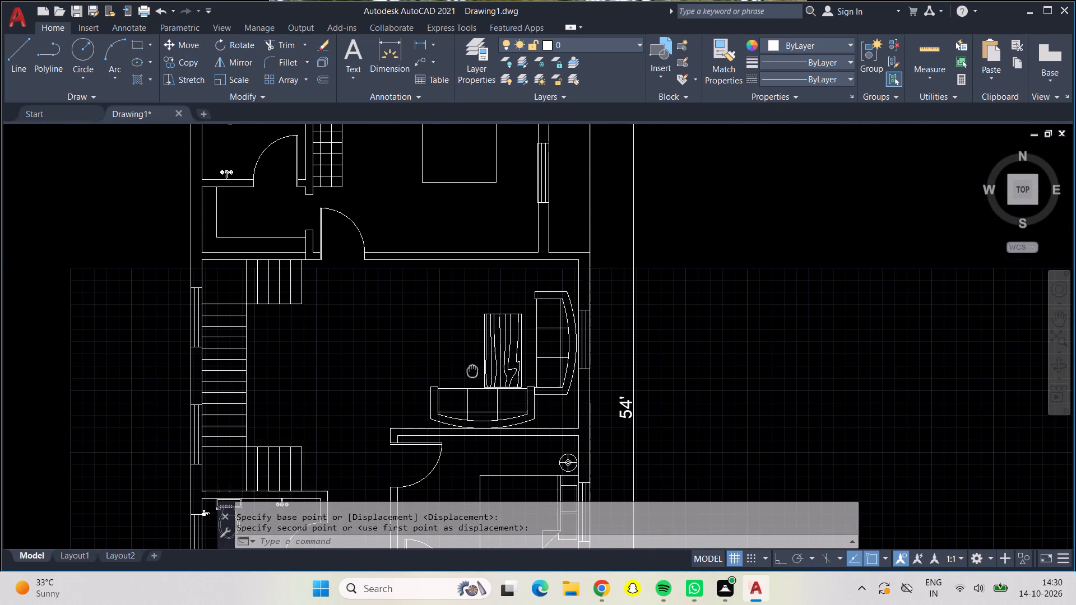
click(499, 337)
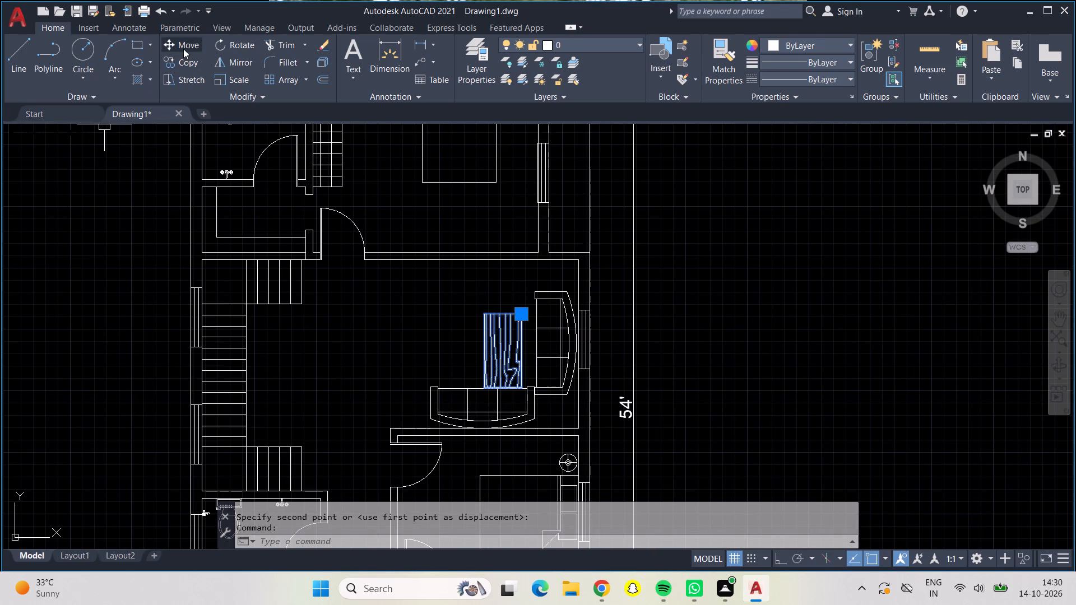
click(183, 49)
click(484, 339)
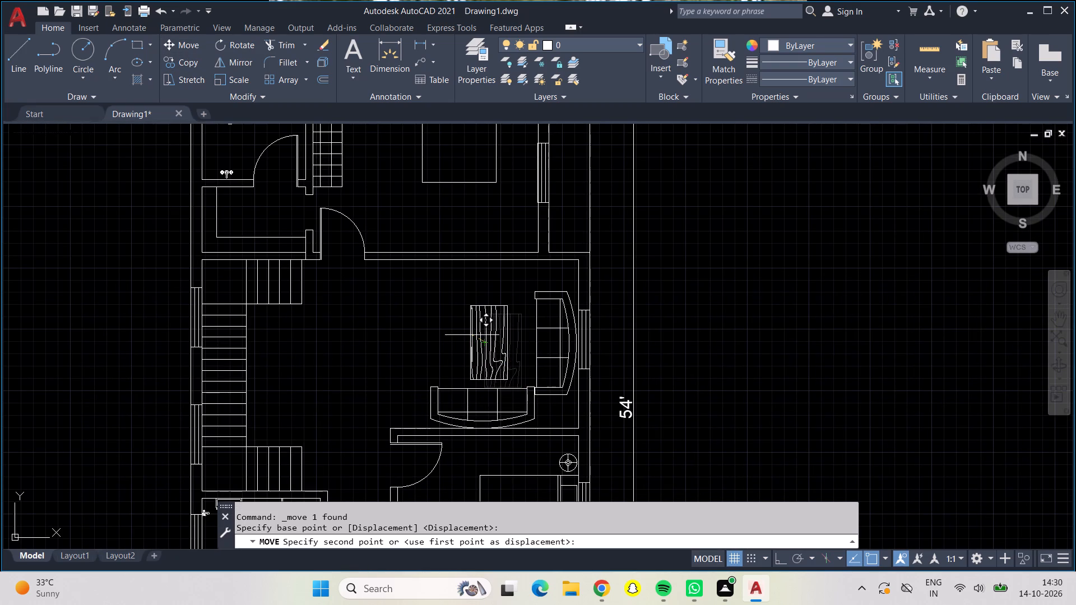
click(462, 321)
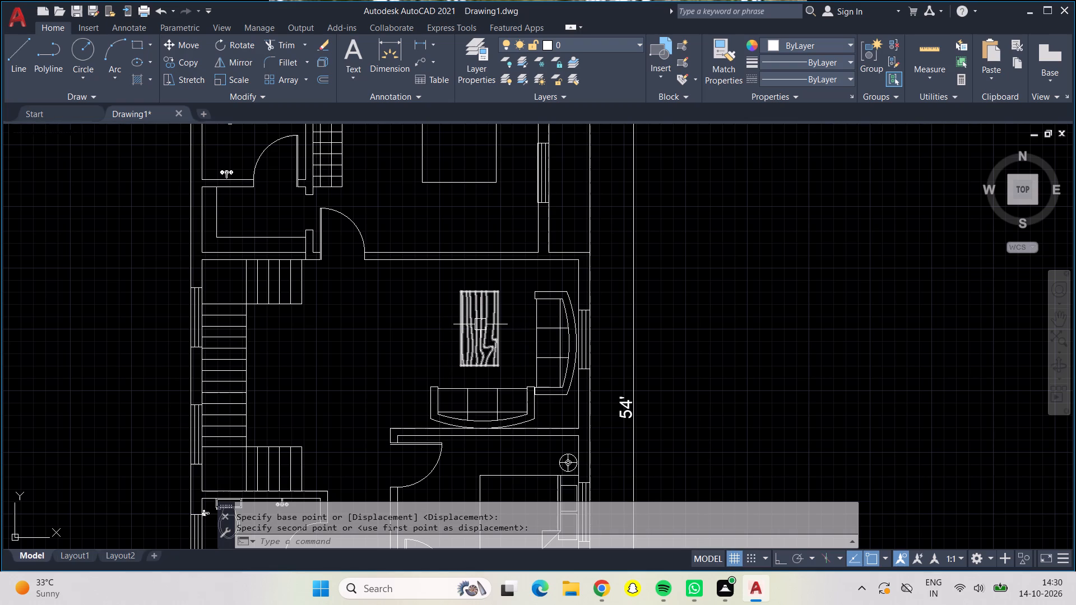
Move the wooden table slightly east in the central hall, closer to the sofa on the east wall.
click(479, 324)
click(183, 46)
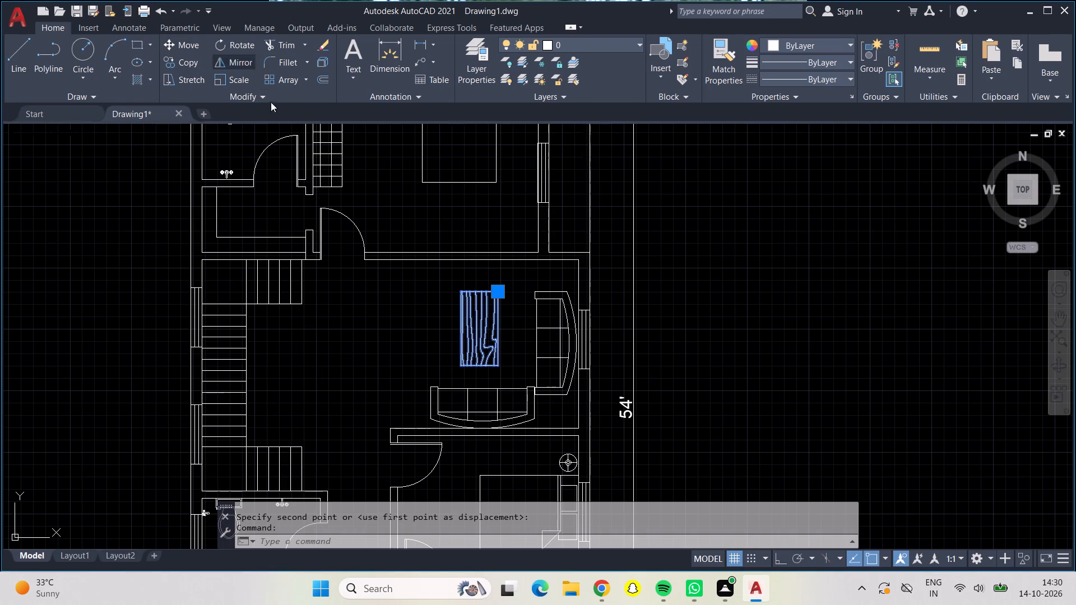
click(486, 320)
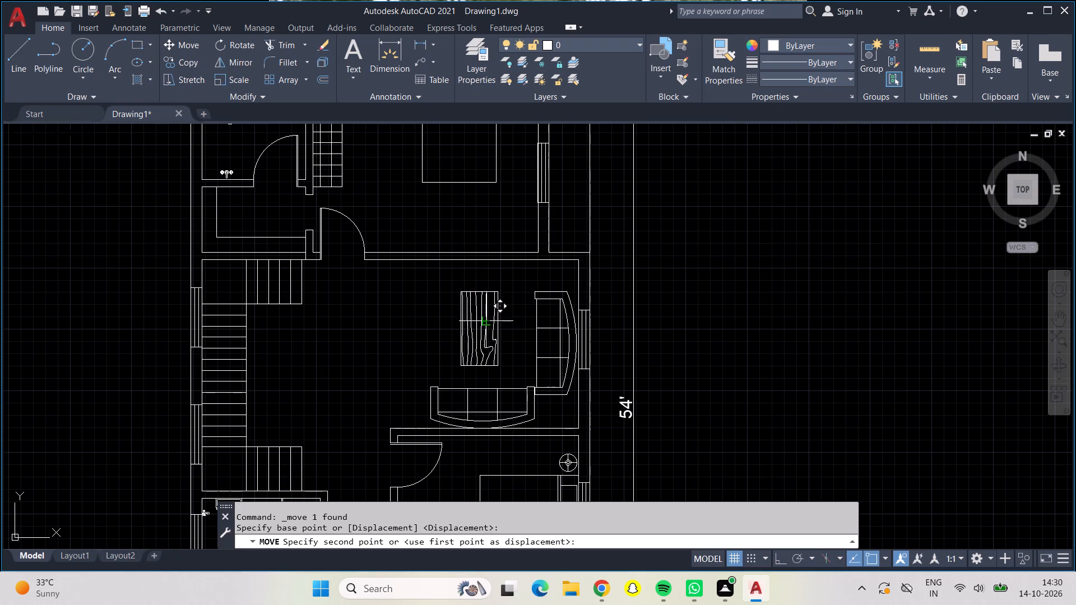
click(499, 324)
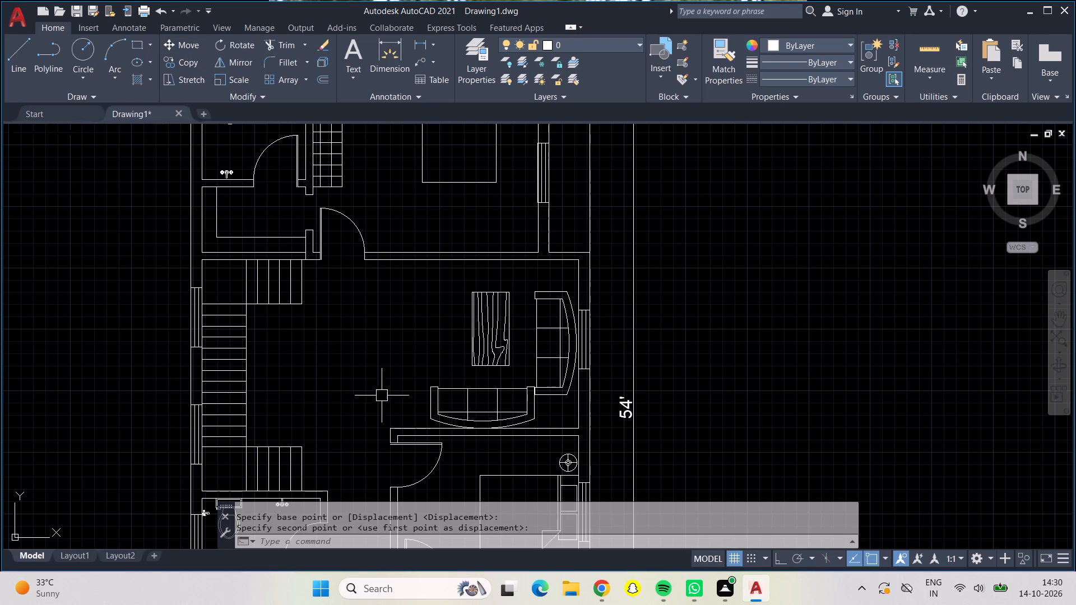
With Ortho on, draw a closed line rectangle 5' long and 2" deep against the central hall's north wall, above the wooden table.
middle_drag(433, 336, 397, 401)
scroll(448, 340, up, 1)
scroll(448, 340, down, 1)
scroll(449, 339, up, 4)
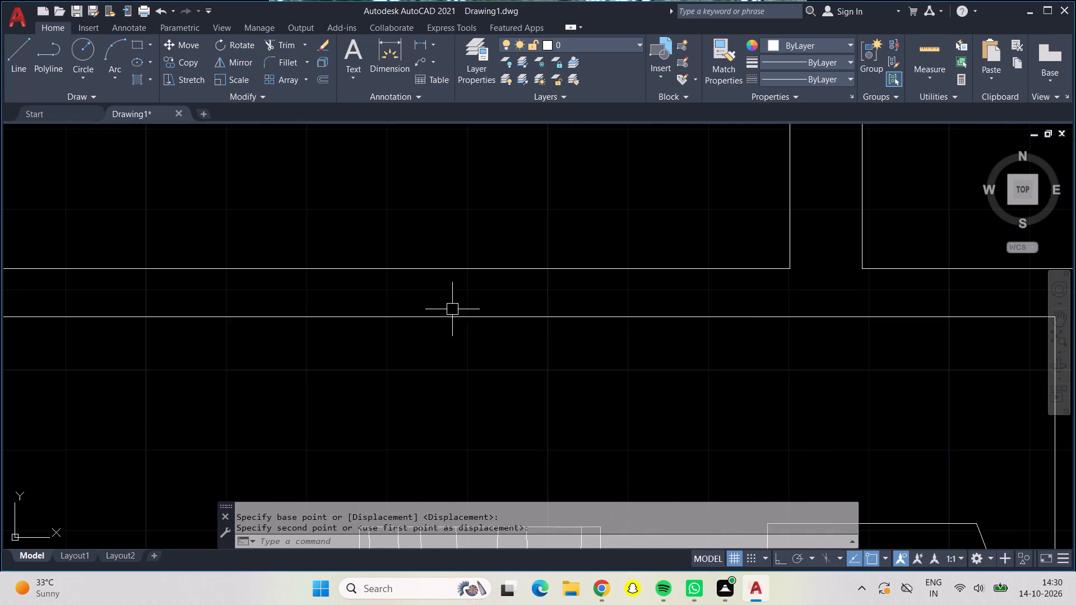
scroll(463, 315, down, 2)
middle_drag(455, 345, 458, 397)
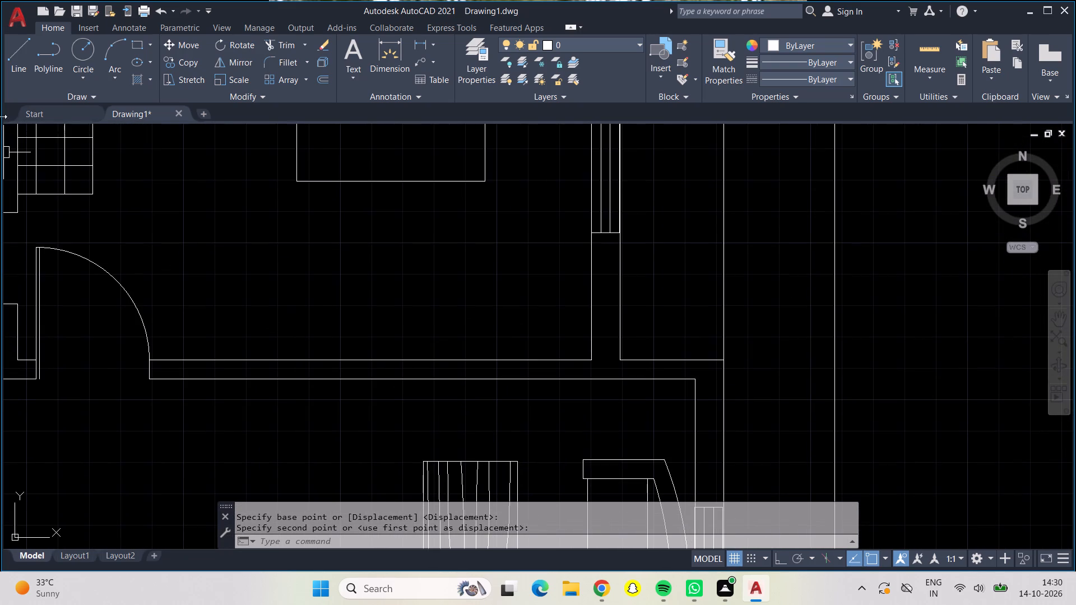
click(24, 64)
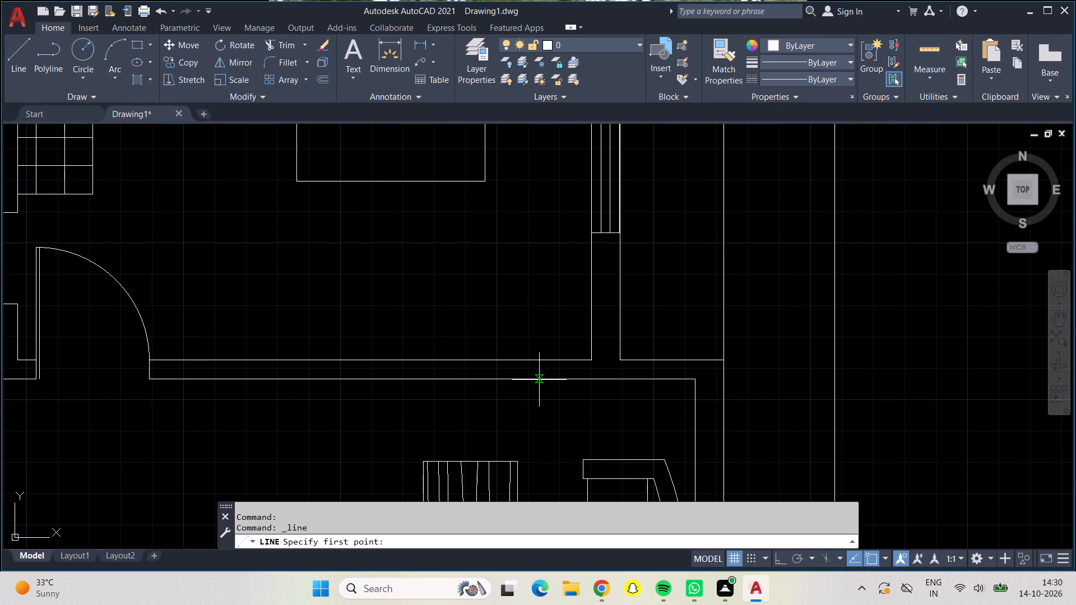
click(537, 380)
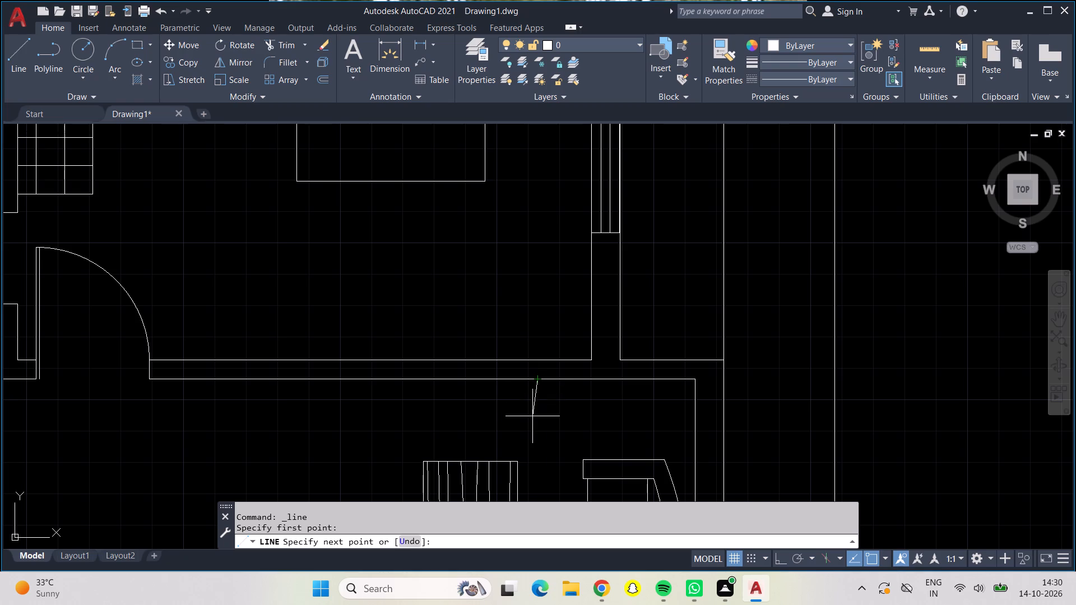
key(F8)
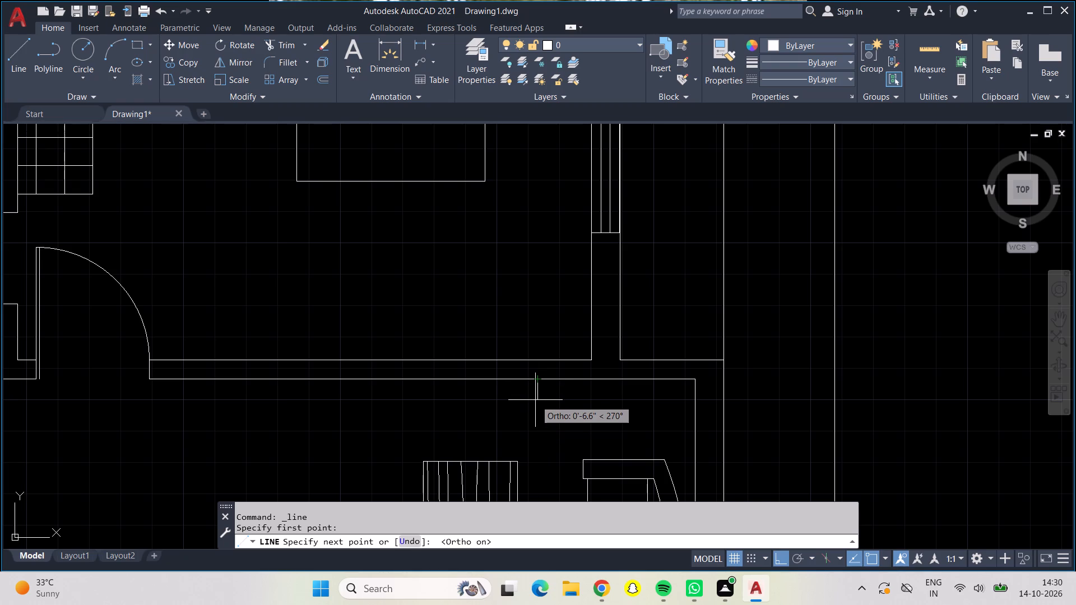
text(2")
key(Return)
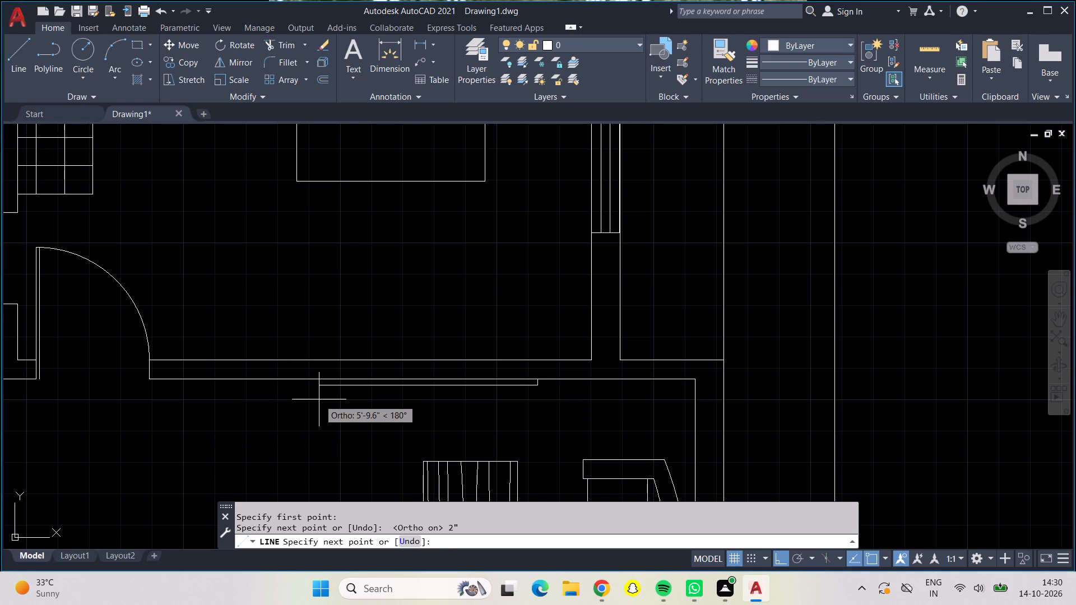
text(5')
key(Return)
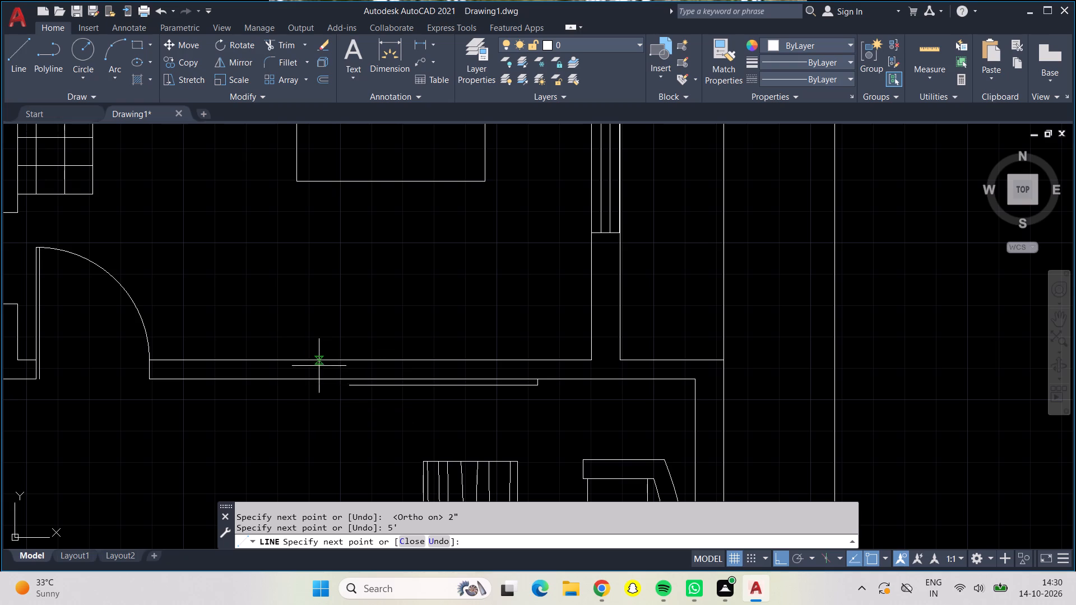
click(350, 378)
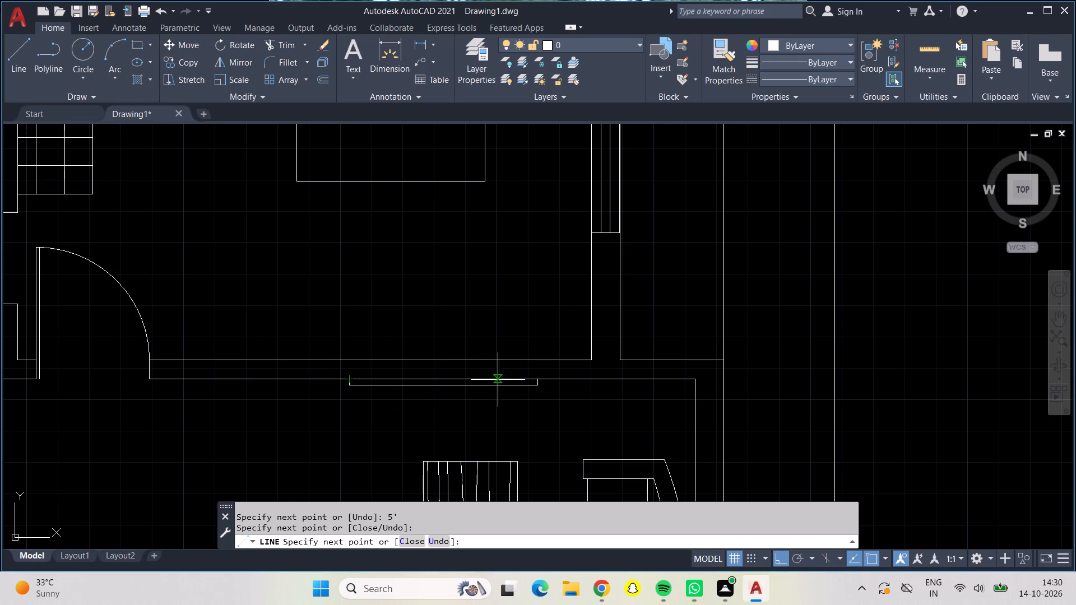
click(540, 378)
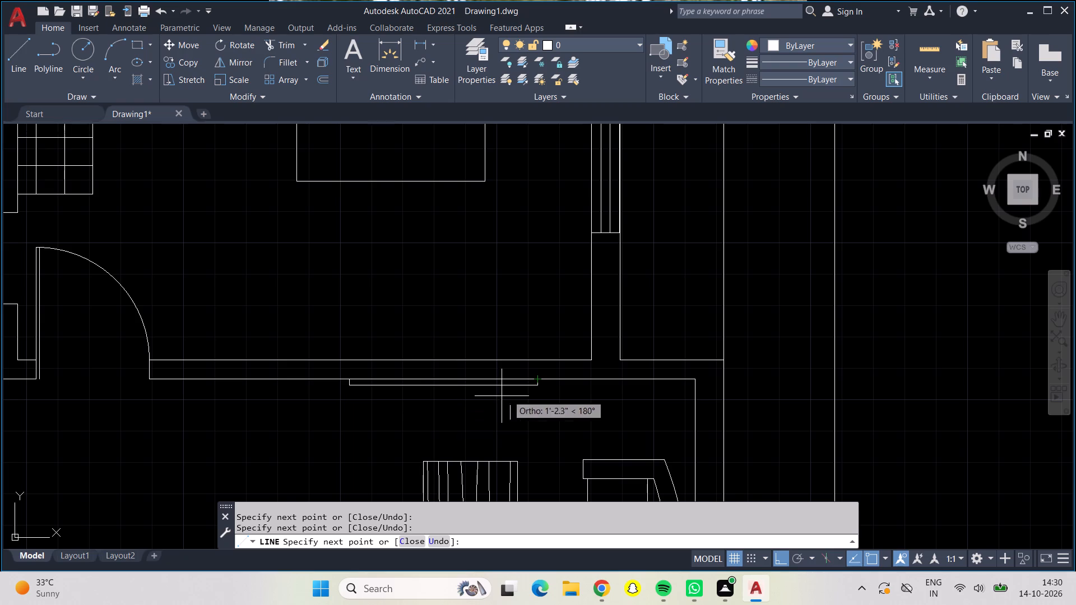
key(Escape)
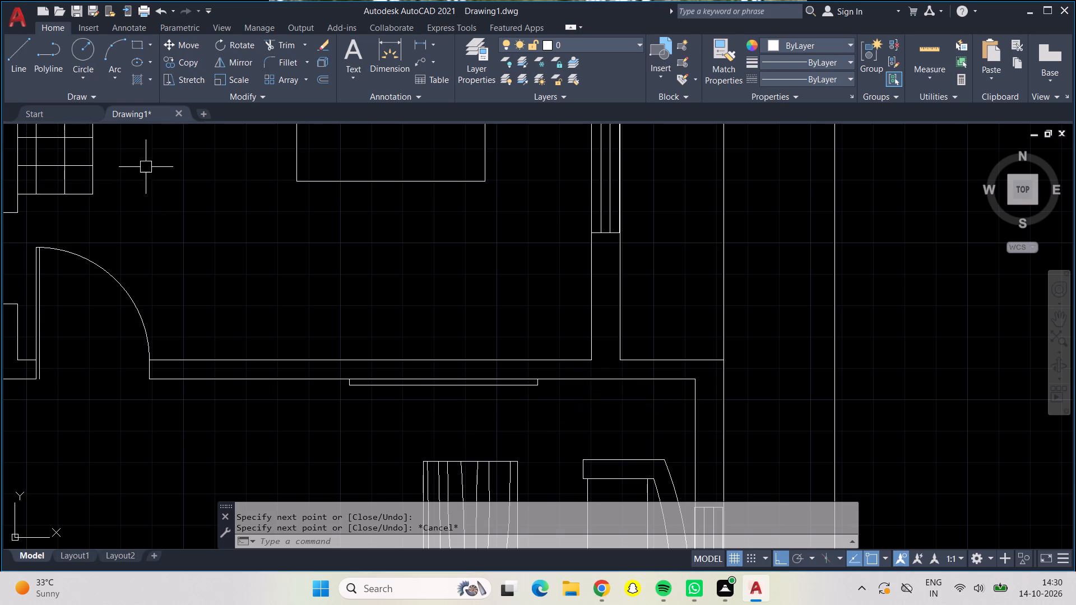
Draw a surrounding line outline 3" deep and about 7'-3" long around the 5' rectangle, starting and ending on the north wall.
click(15, 52)
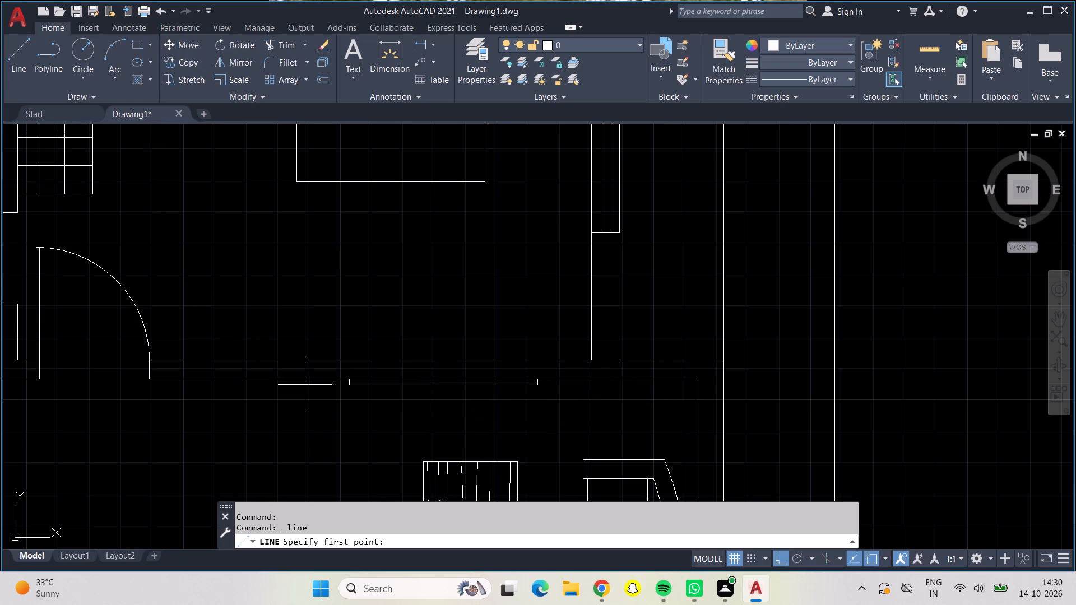
click(307, 379)
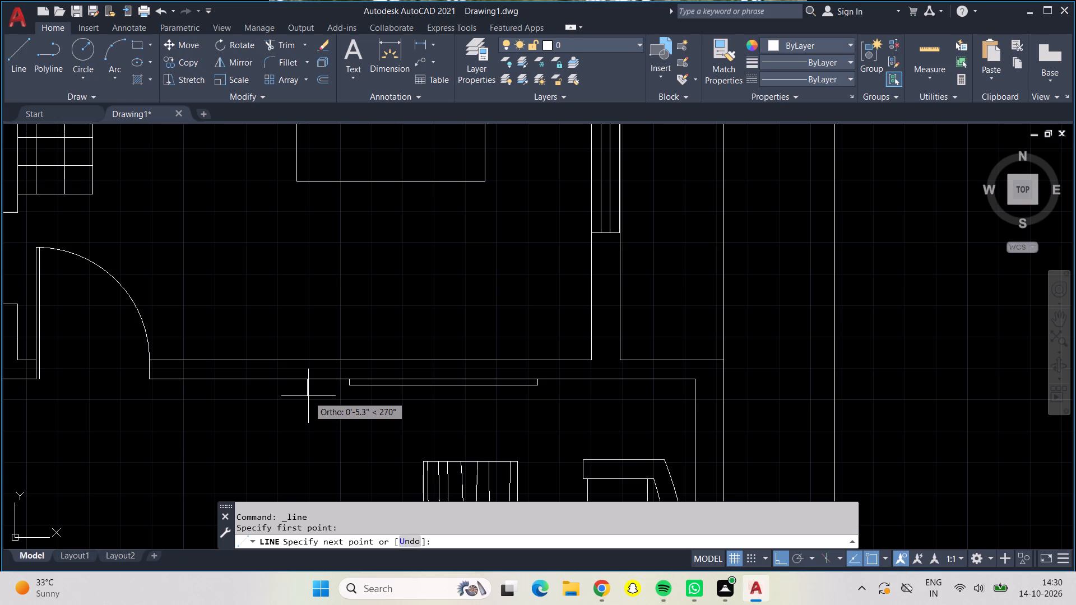
key(4)
key(BackSpace)
key(4)
key(BackSpace)
text(3")
key(Return)
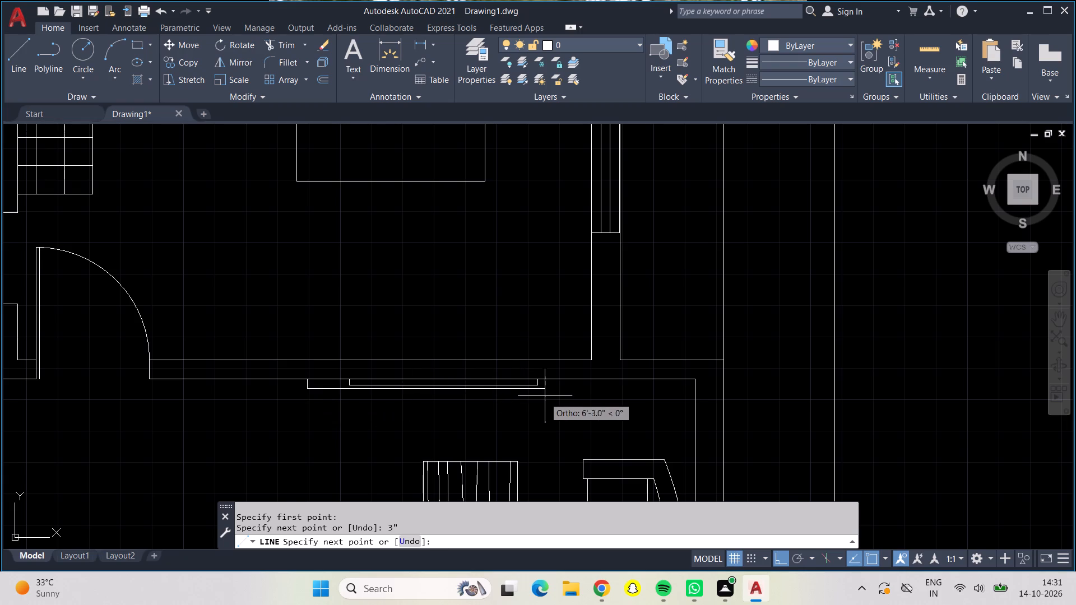
click(582, 395)
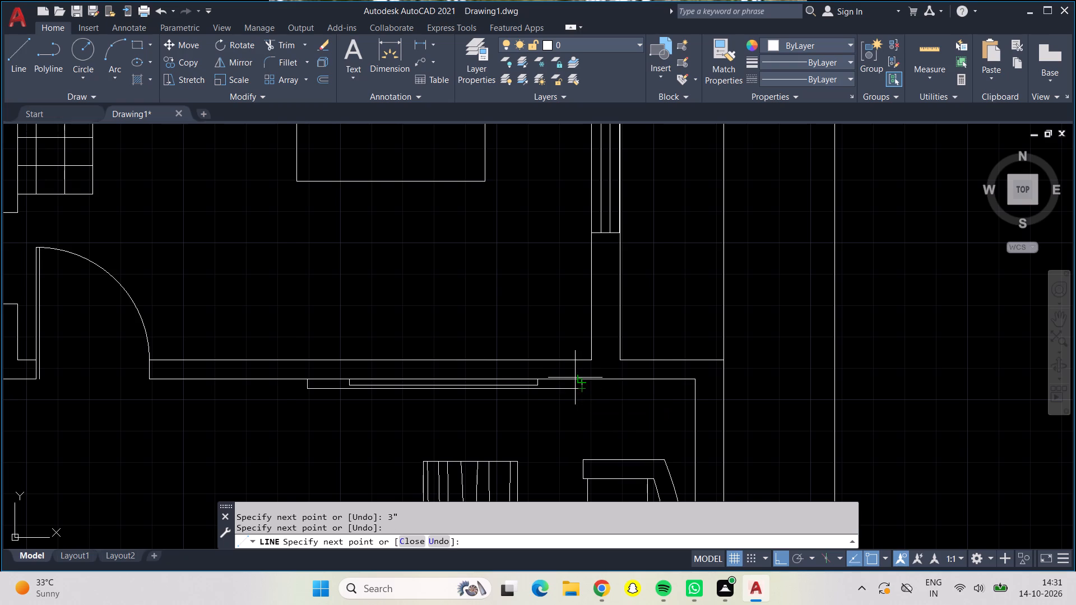
click(581, 377)
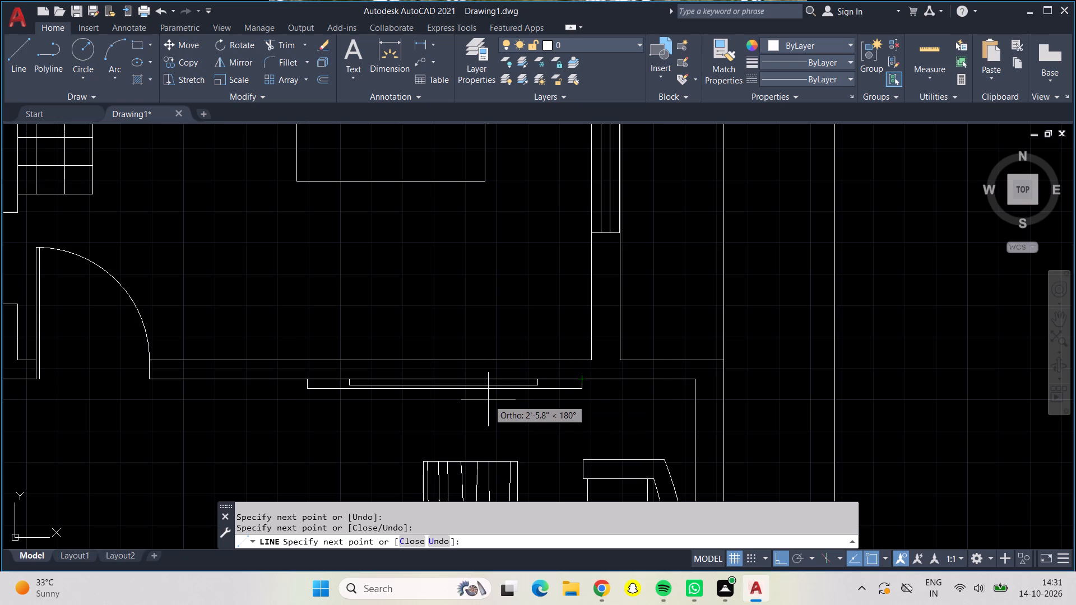
key(Escape)
Draw a narrow bracket of lines across the 2" deep rectangle near its west end, from the wall to its front edge and back.
scroll(493, 392, up, 2)
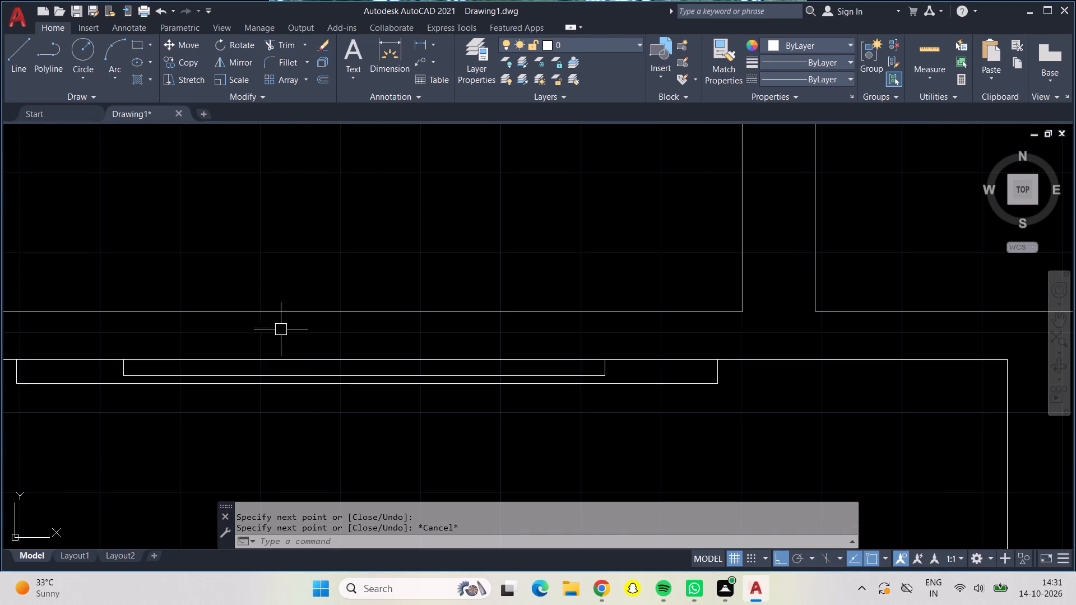
click(16, 57)
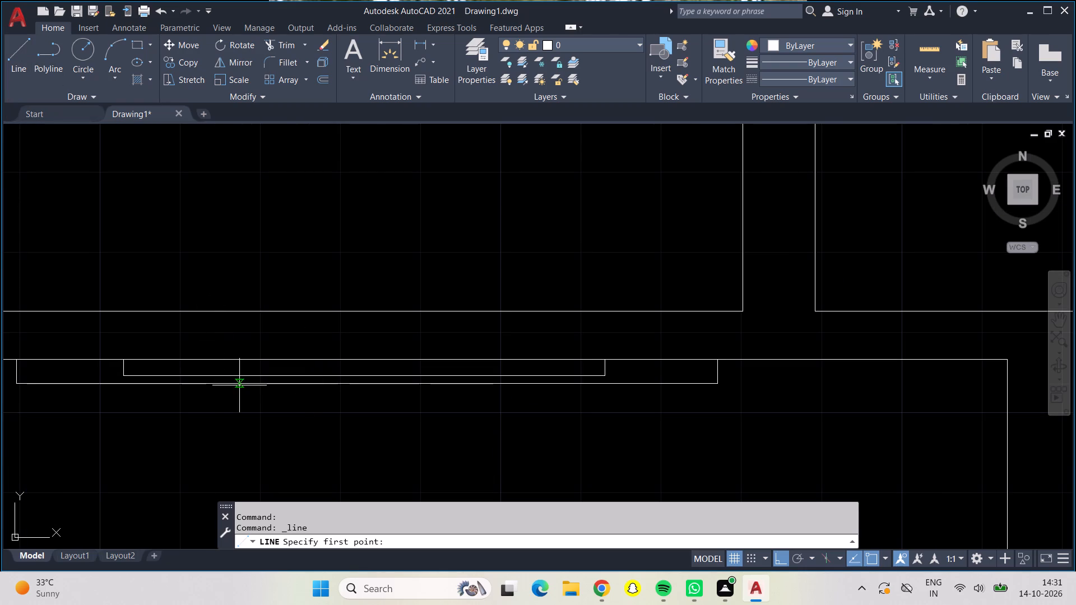
click(211, 361)
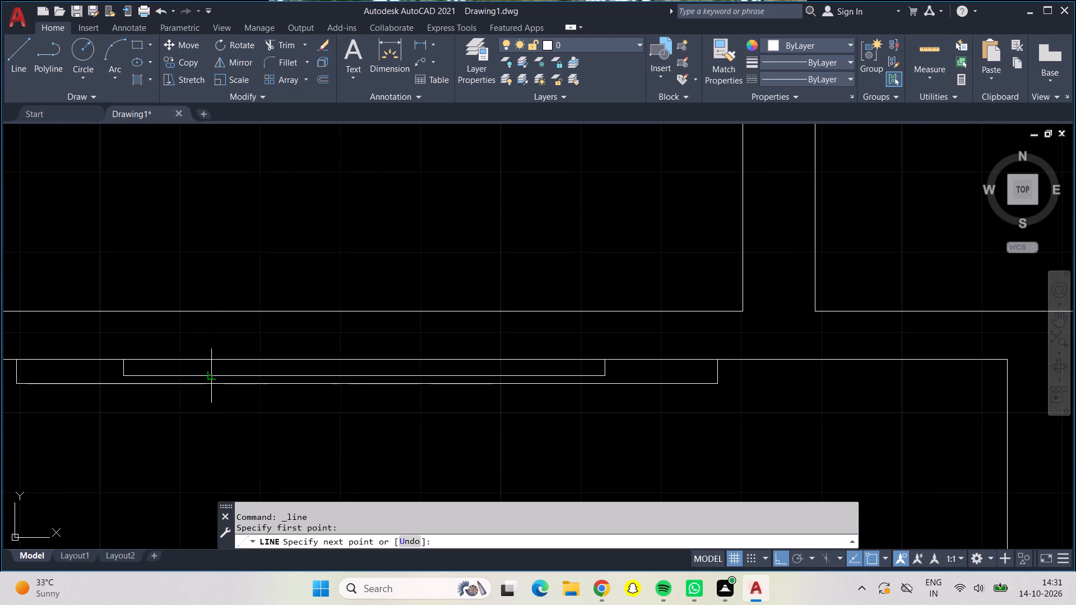
click(210, 375)
click(231, 375)
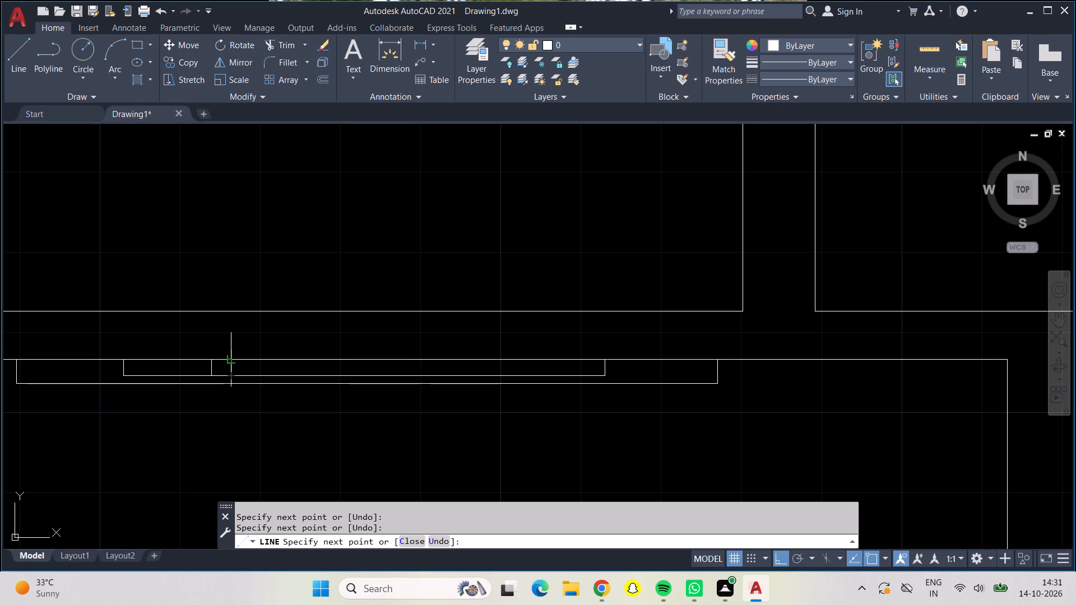
click(228, 356)
key(Escape)
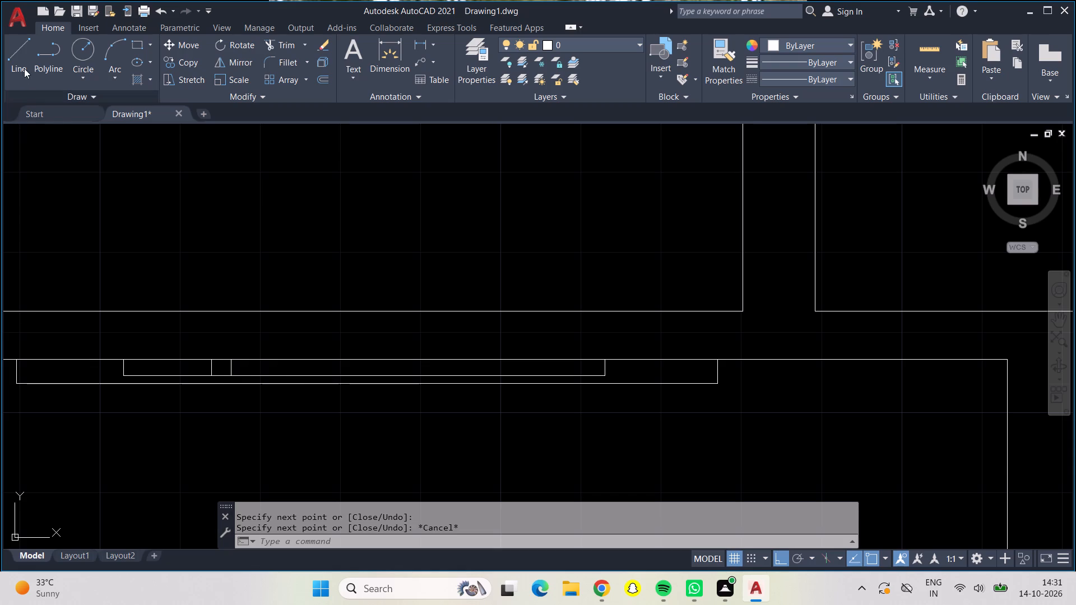
Draw a matching narrow bracket of lines across the 2" deep rectangle near its east end.
click(26, 59)
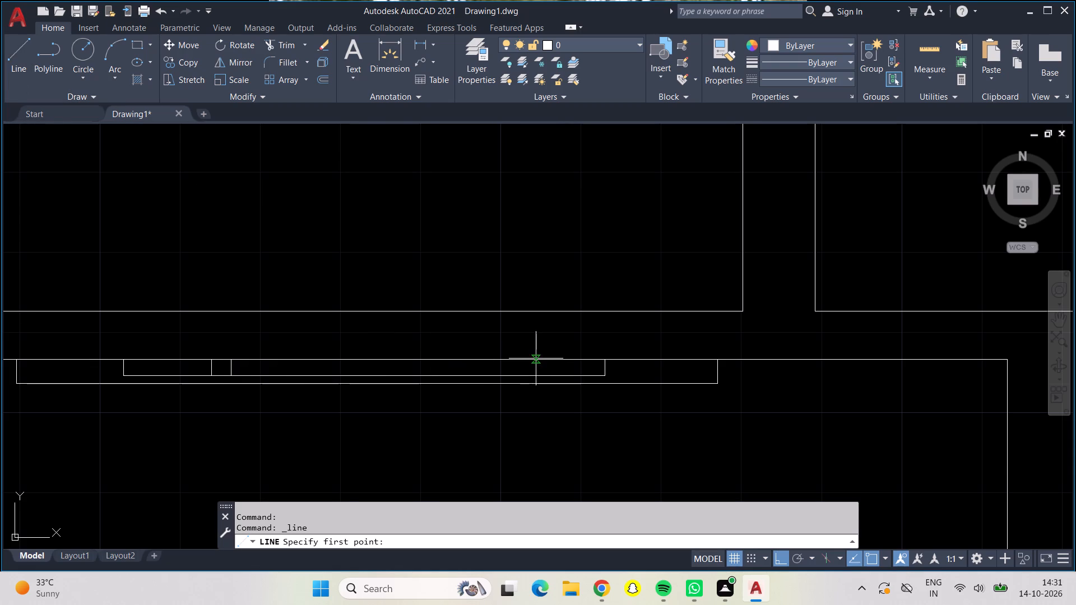
click(536, 359)
drag(535, 375, 519, 378)
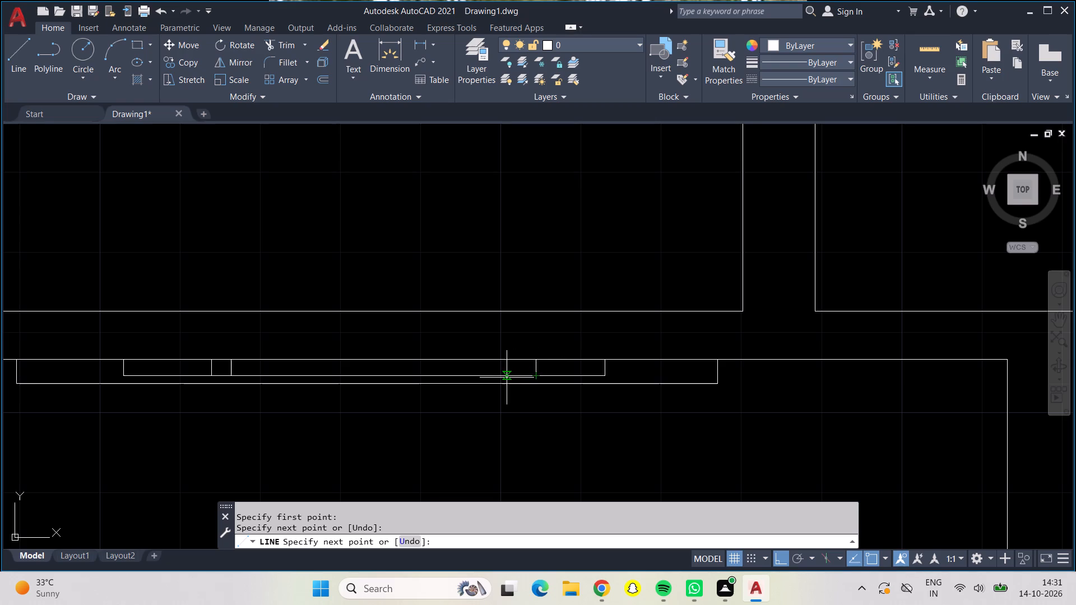
click(514, 377)
click(513, 362)
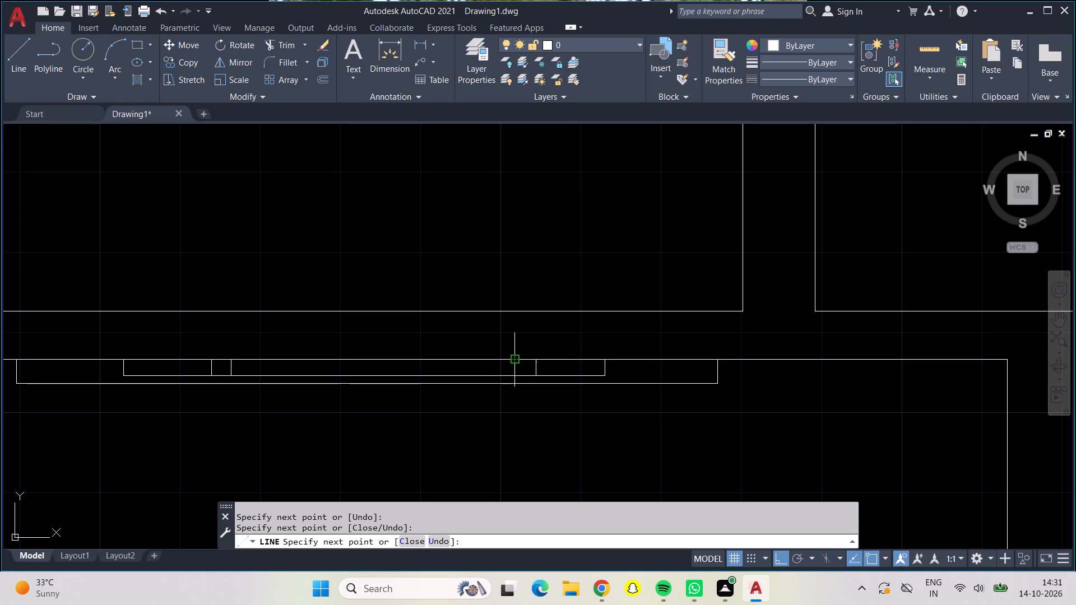
key(Escape)
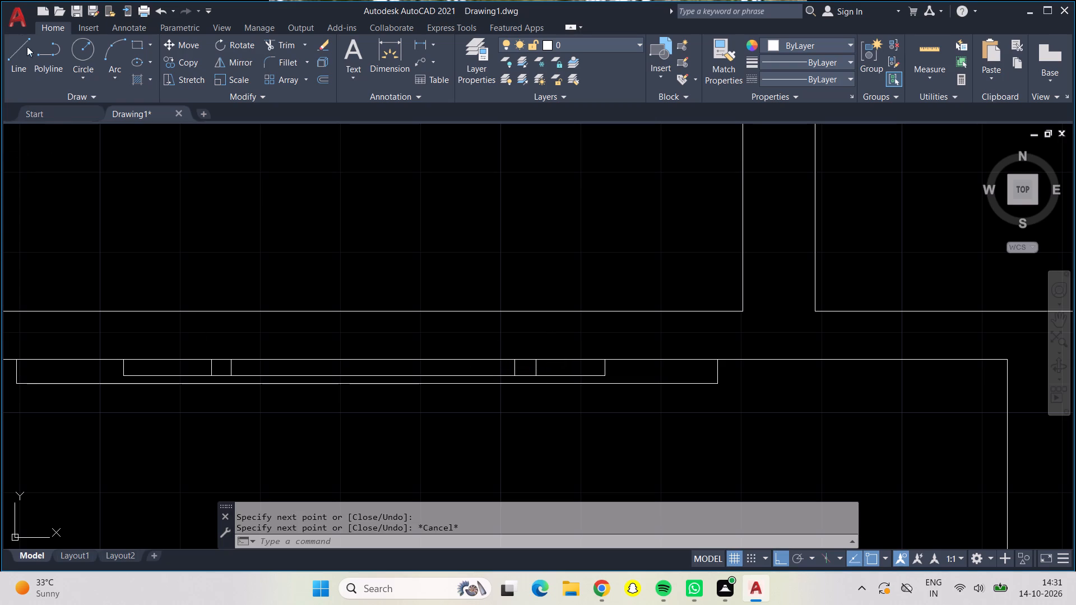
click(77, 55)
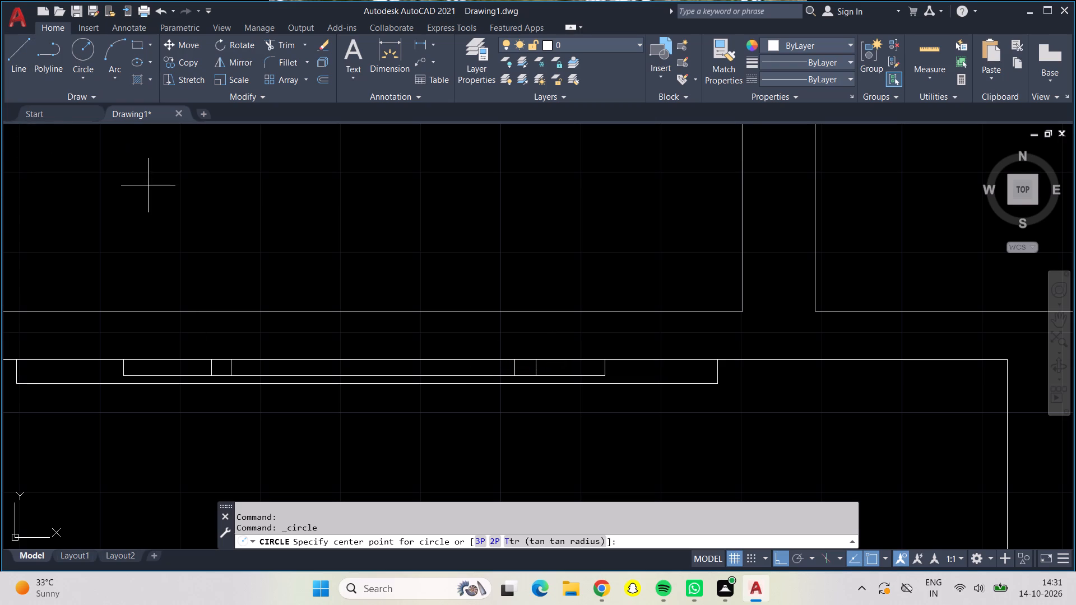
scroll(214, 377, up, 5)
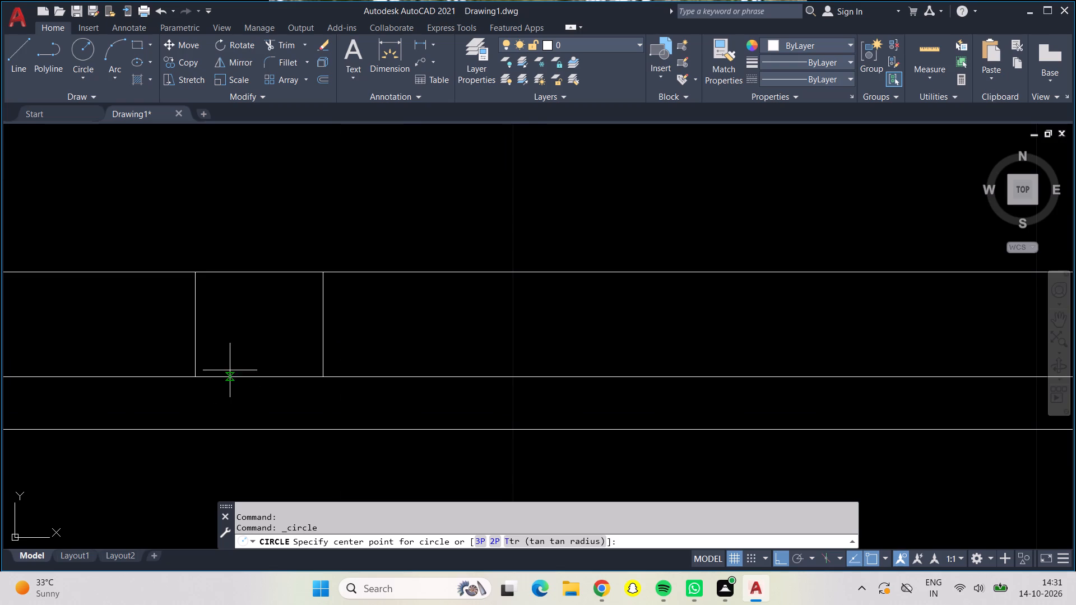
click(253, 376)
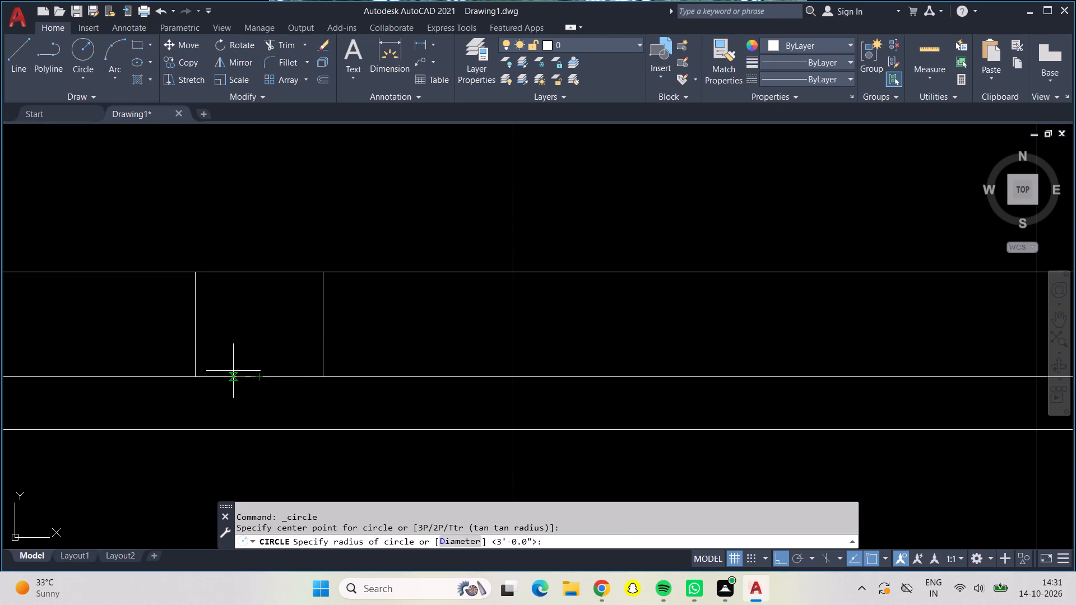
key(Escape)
Draw a circle of about 0.5" radius below the west bracket, fitting between the inner rectangle's front edge and the outer outline.
click(88, 43)
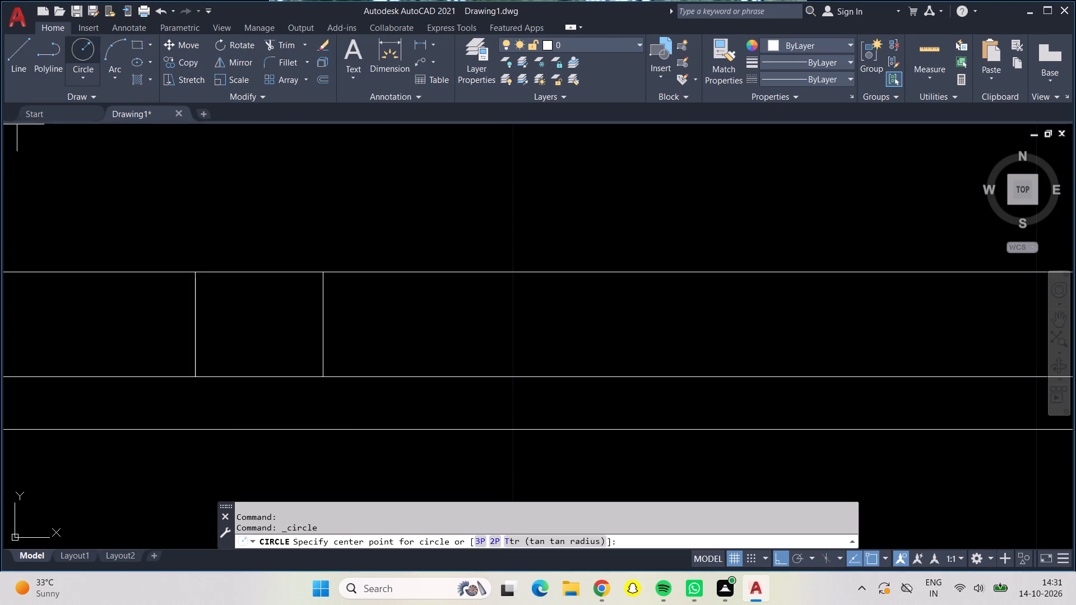
click(259, 402)
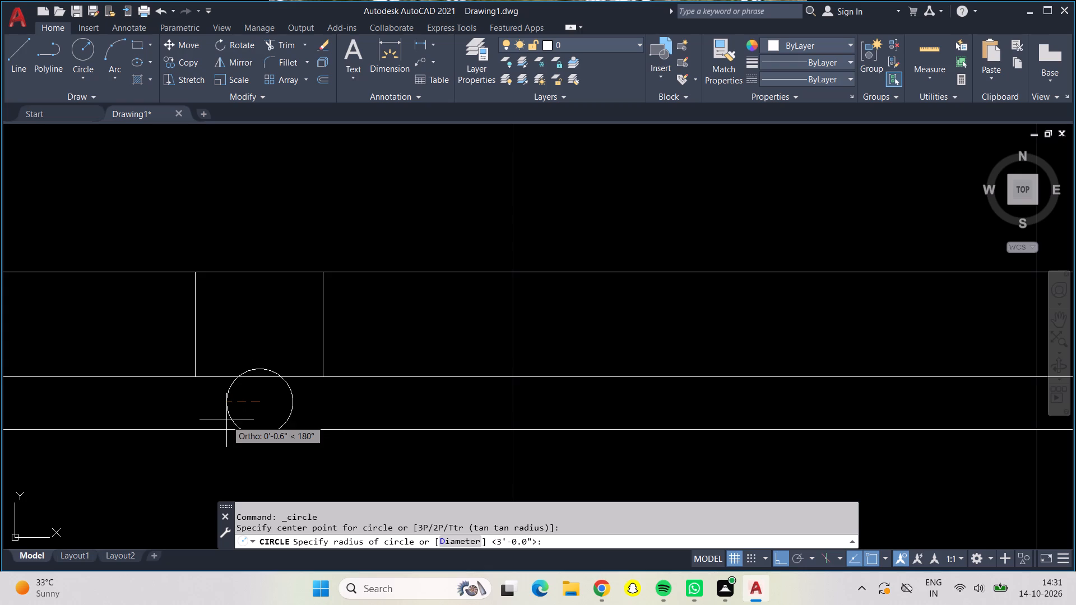
click(234, 411)
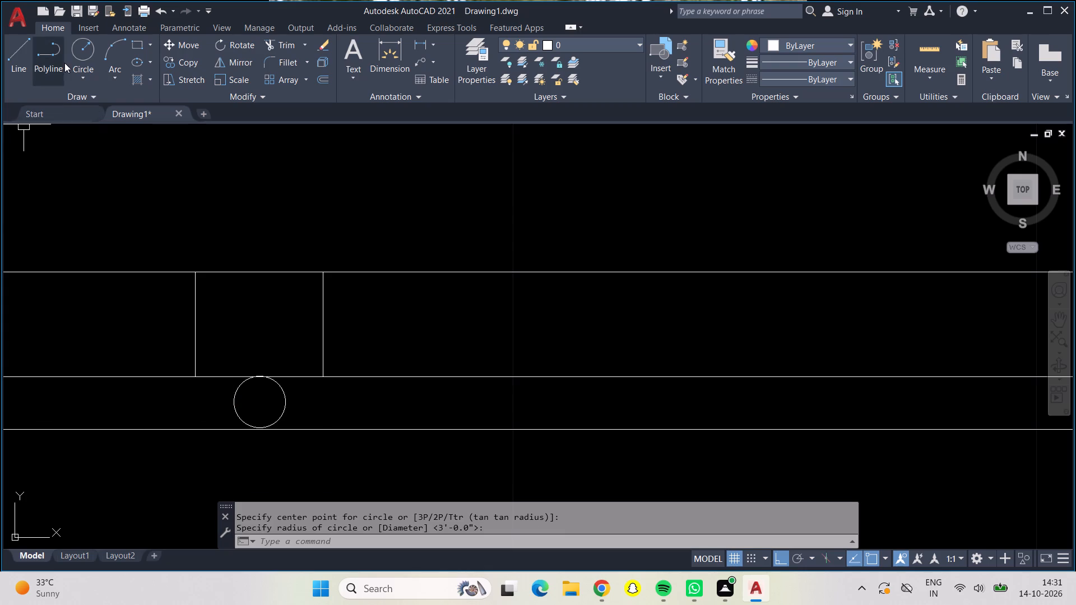
Draw a matching circle of about 0.5" radius below the east bracket, between the inner rectangle's front edge and the outer outline.
click(98, 56)
scroll(402, 278, down, 2)
scroll(590, 350, down, 2)
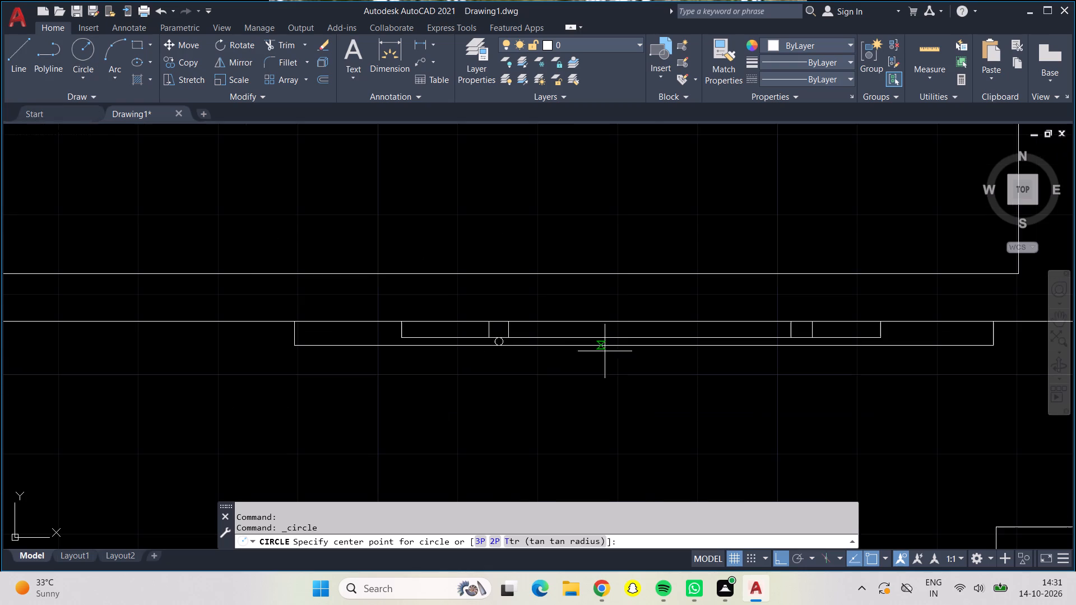
middle_drag(615, 366, 257, 430)
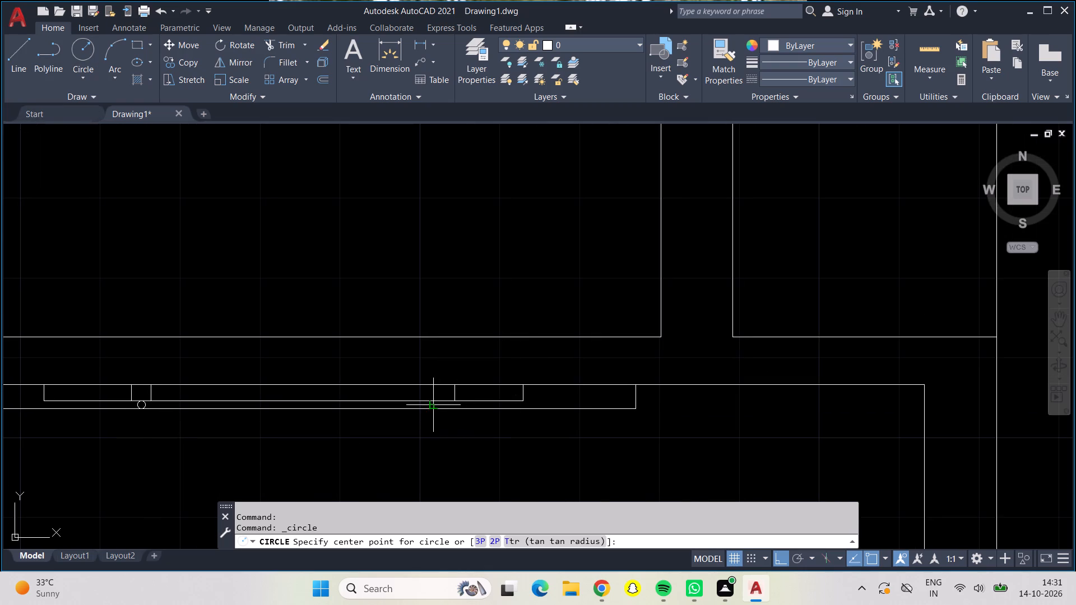
scroll(437, 404, up, 4)
click(476, 410)
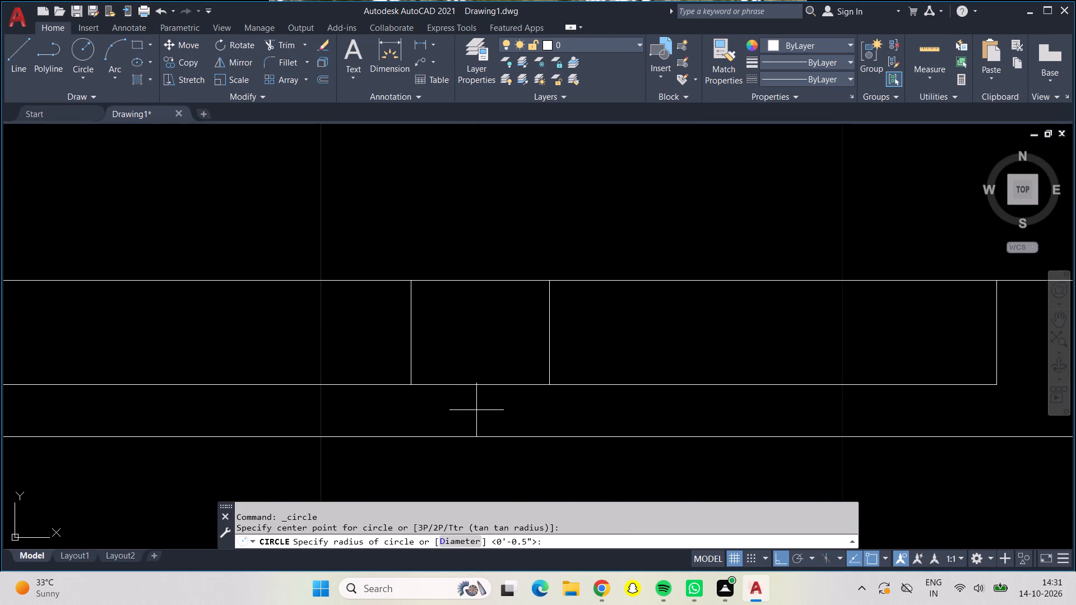
click(452, 415)
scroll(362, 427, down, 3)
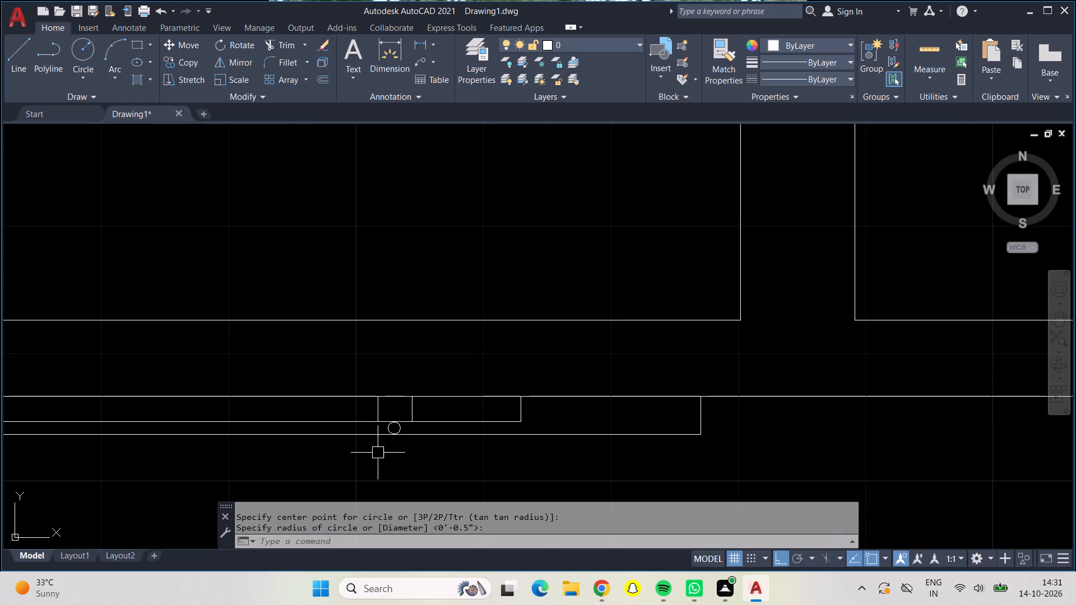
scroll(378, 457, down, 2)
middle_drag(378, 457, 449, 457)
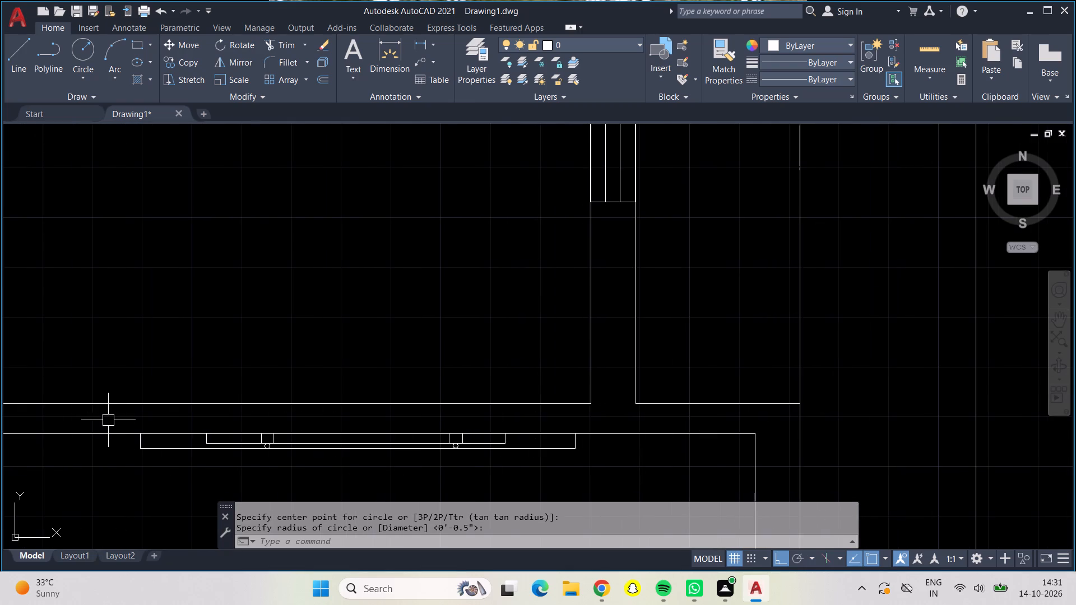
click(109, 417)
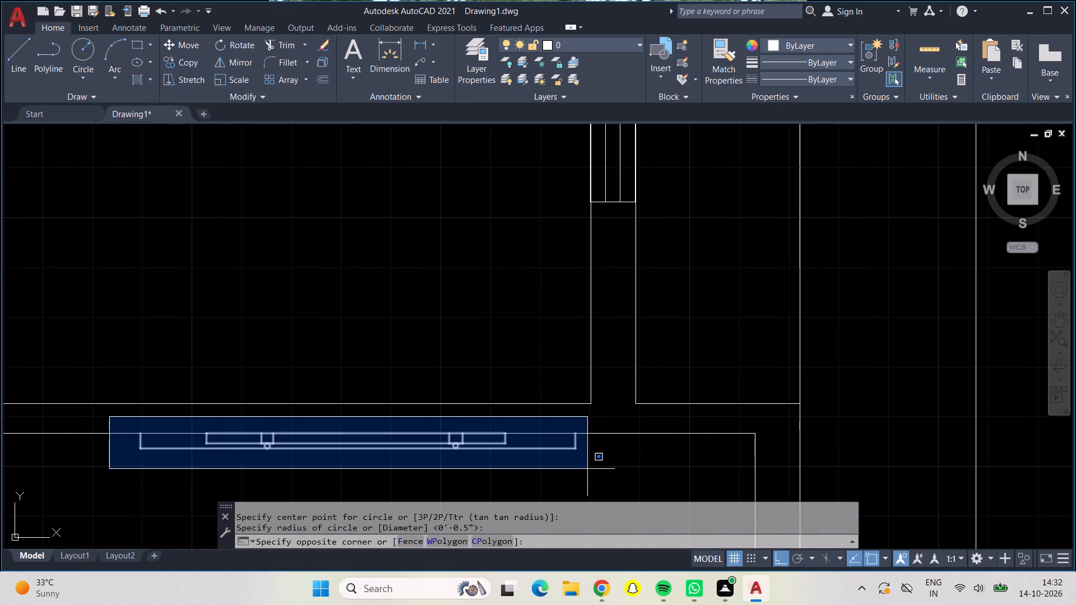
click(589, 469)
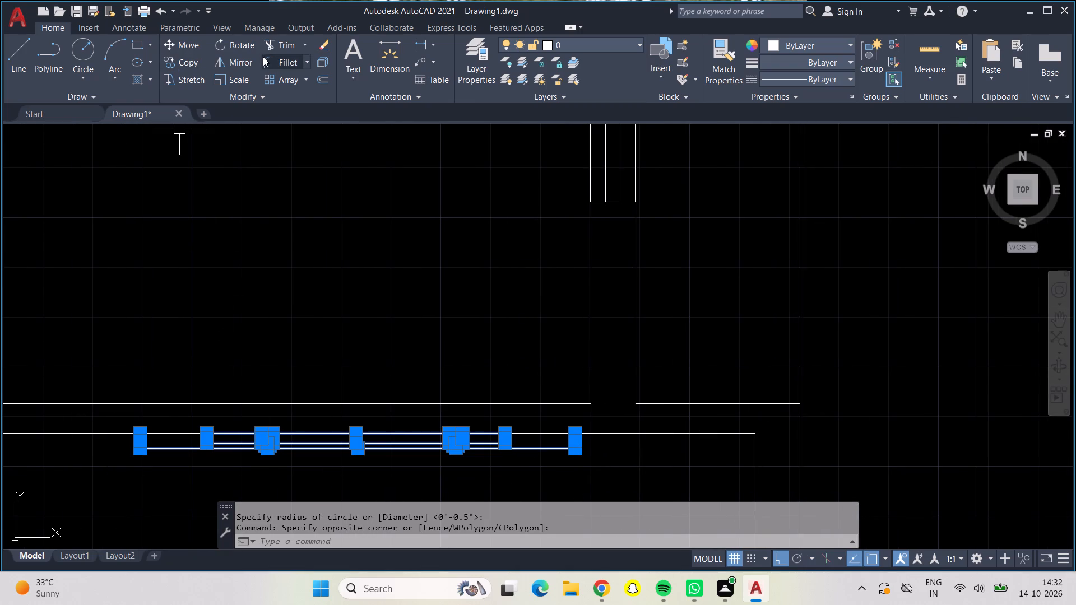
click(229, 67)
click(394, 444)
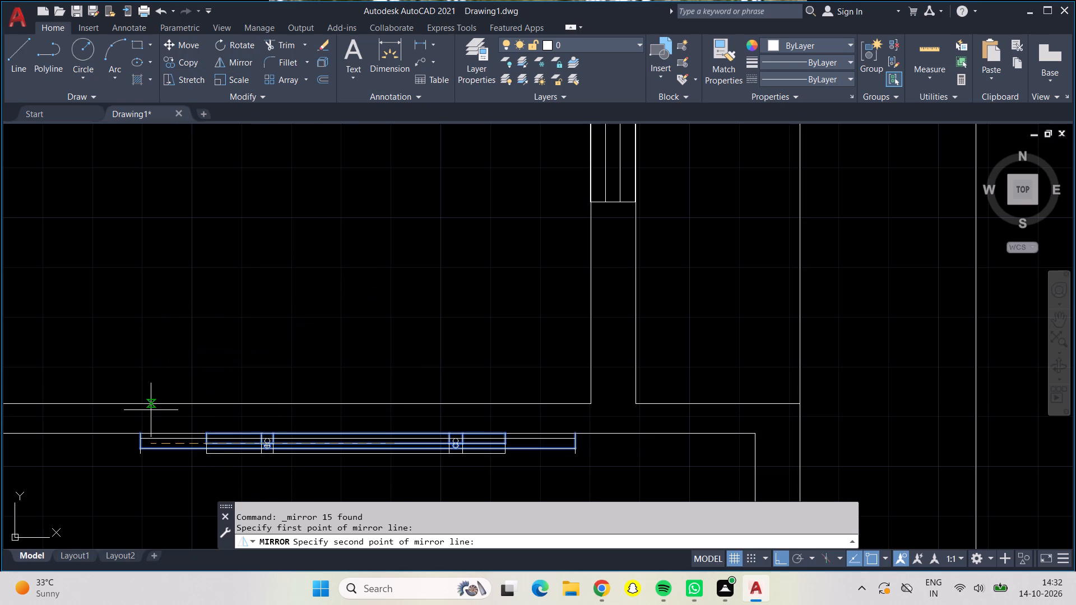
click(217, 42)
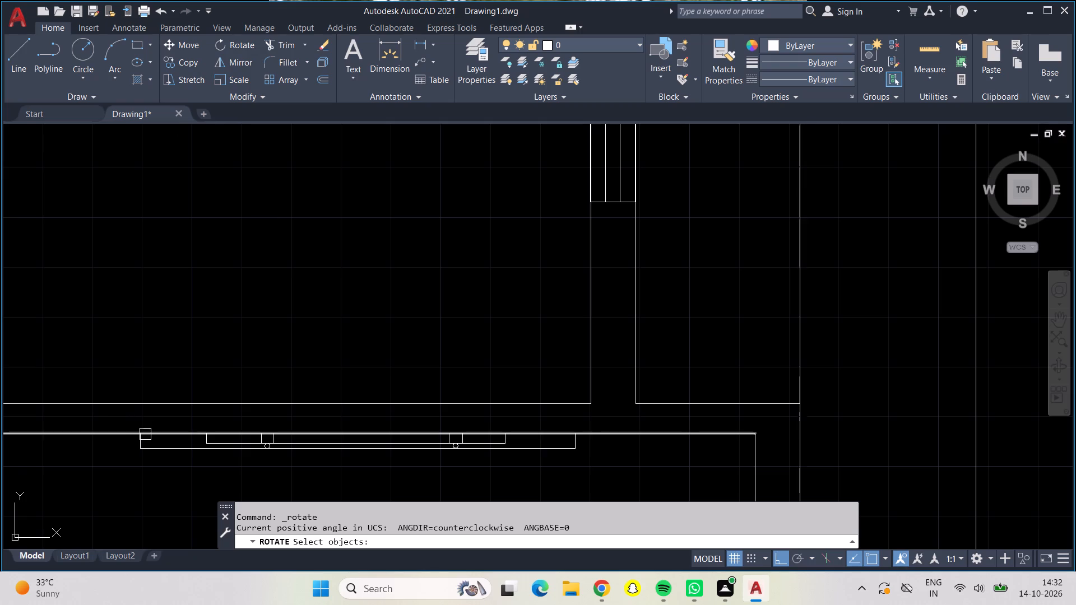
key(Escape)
Copy the complete wall unit straight north from the hall wall into the bedroom, leaving it clear of the wall.
click(129, 424)
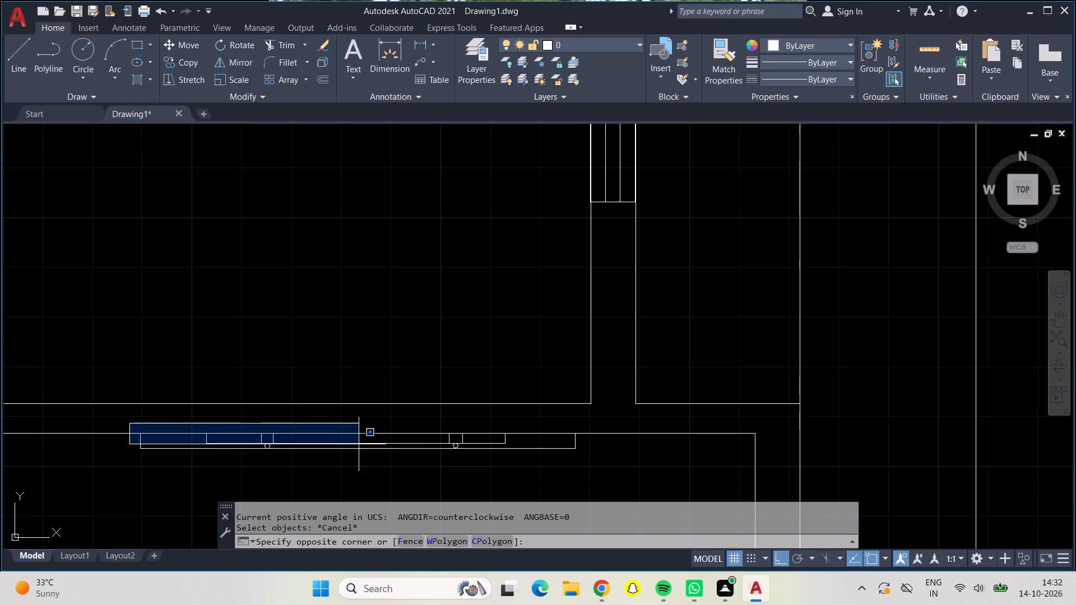
click(605, 468)
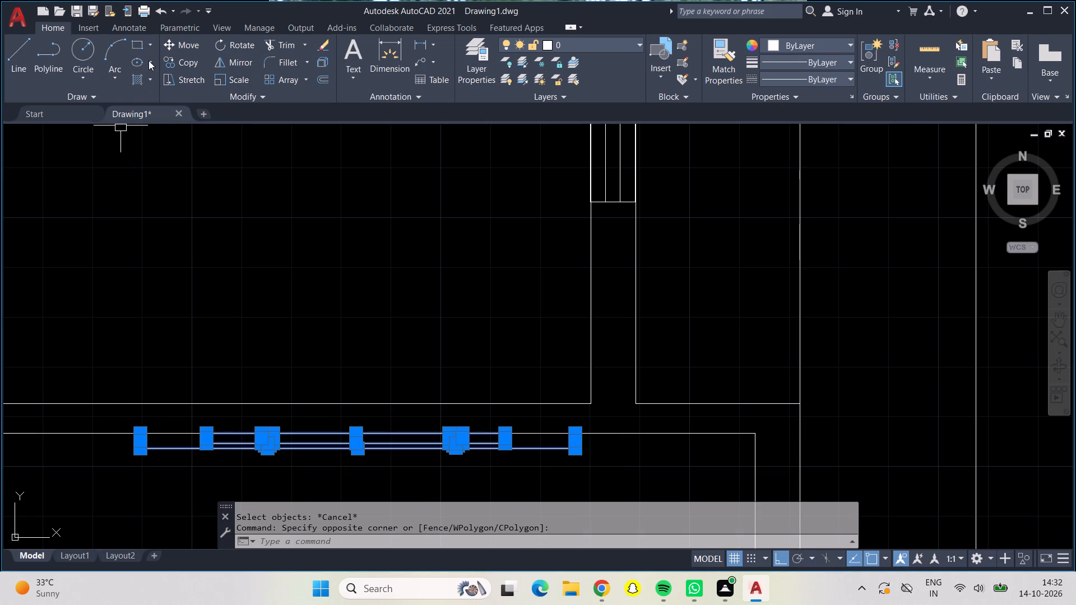
click(173, 64)
click(329, 449)
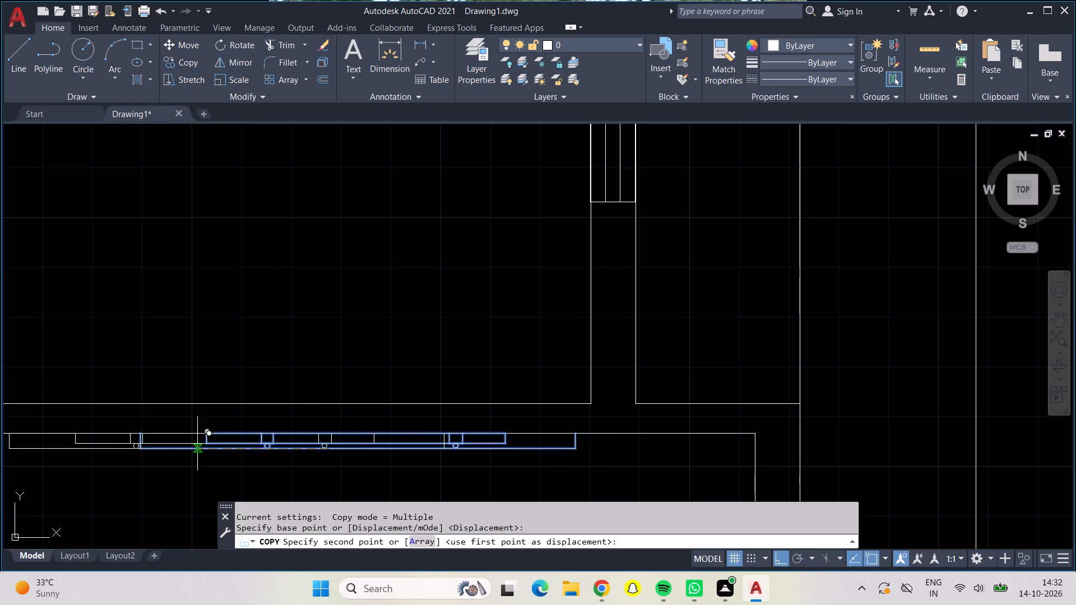
click(212, 303)
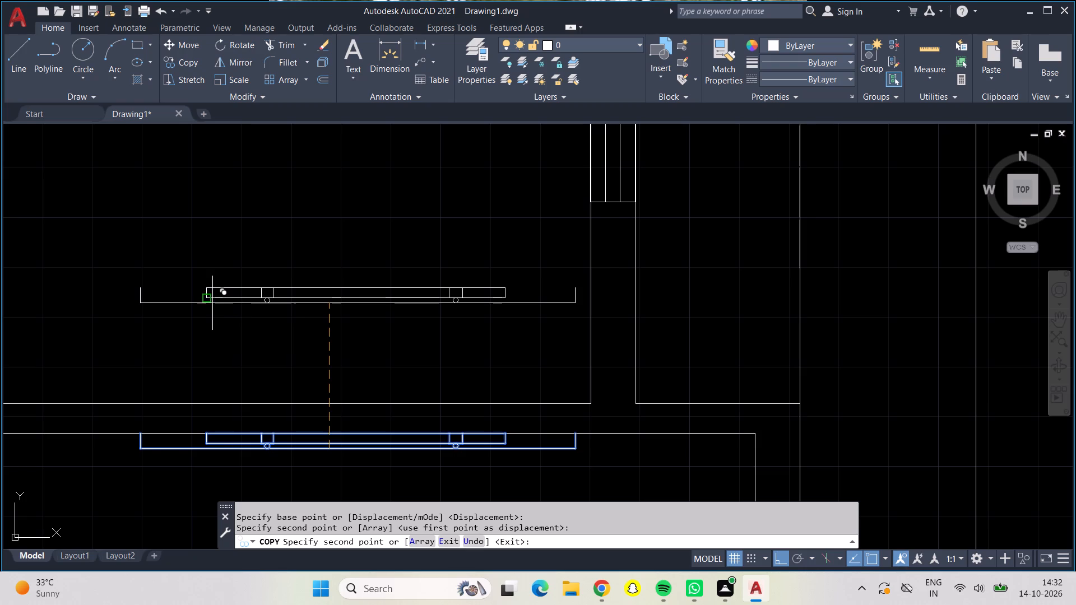
key(Escape)
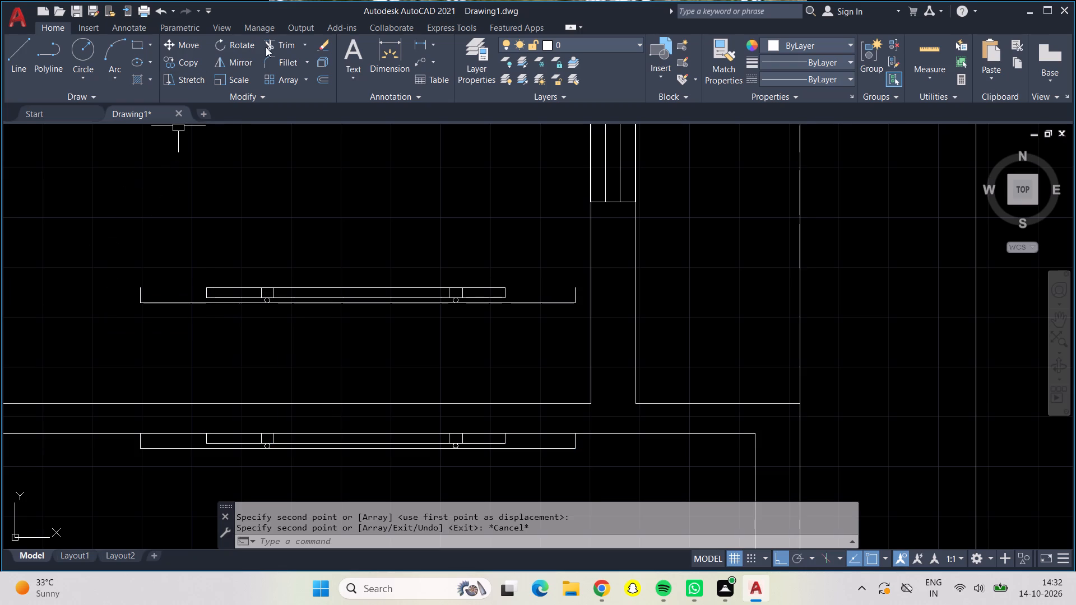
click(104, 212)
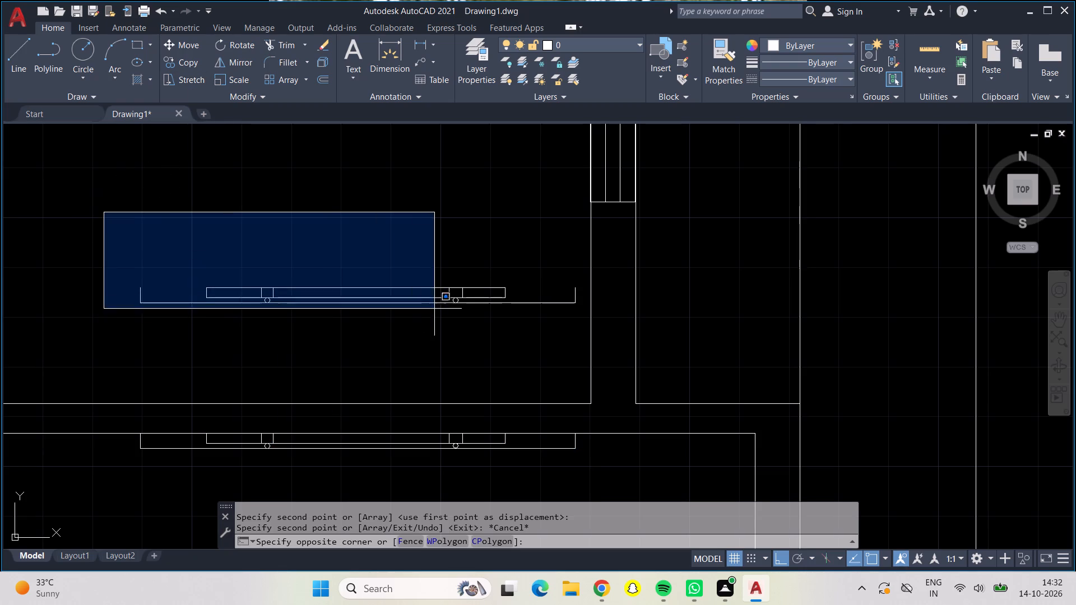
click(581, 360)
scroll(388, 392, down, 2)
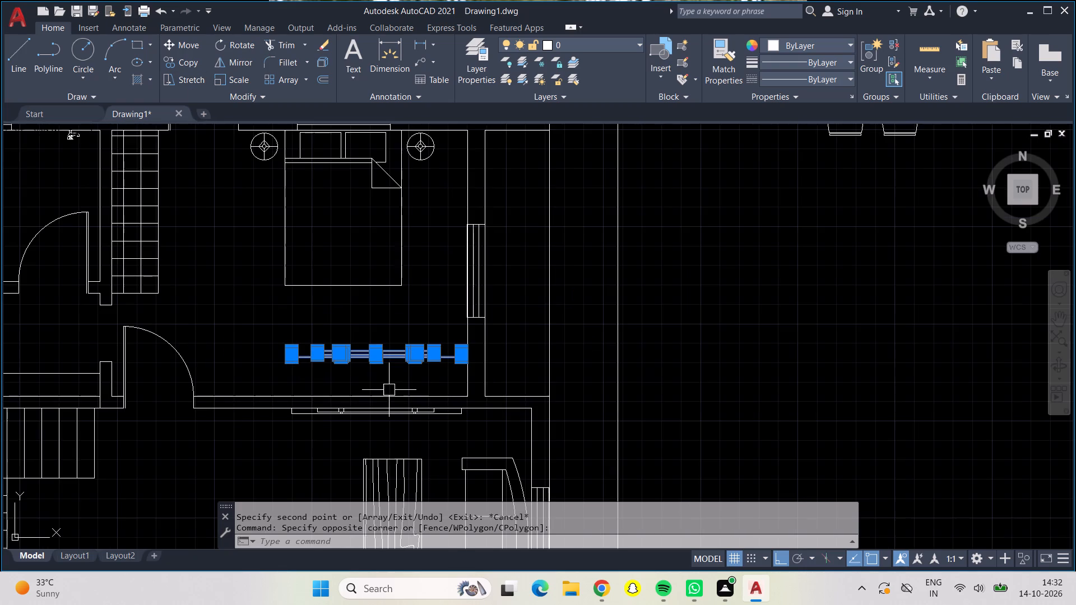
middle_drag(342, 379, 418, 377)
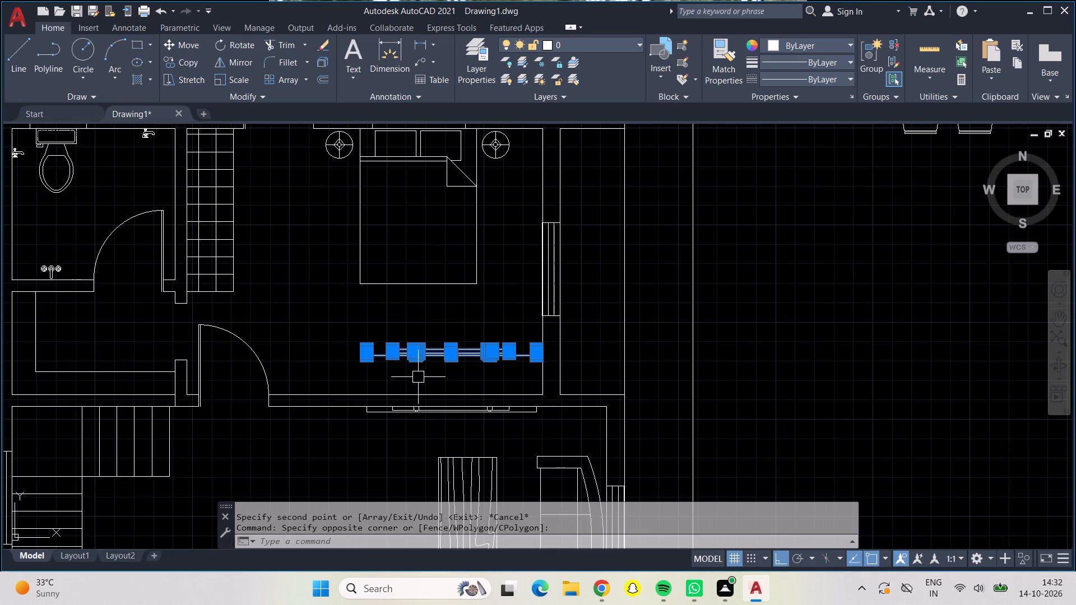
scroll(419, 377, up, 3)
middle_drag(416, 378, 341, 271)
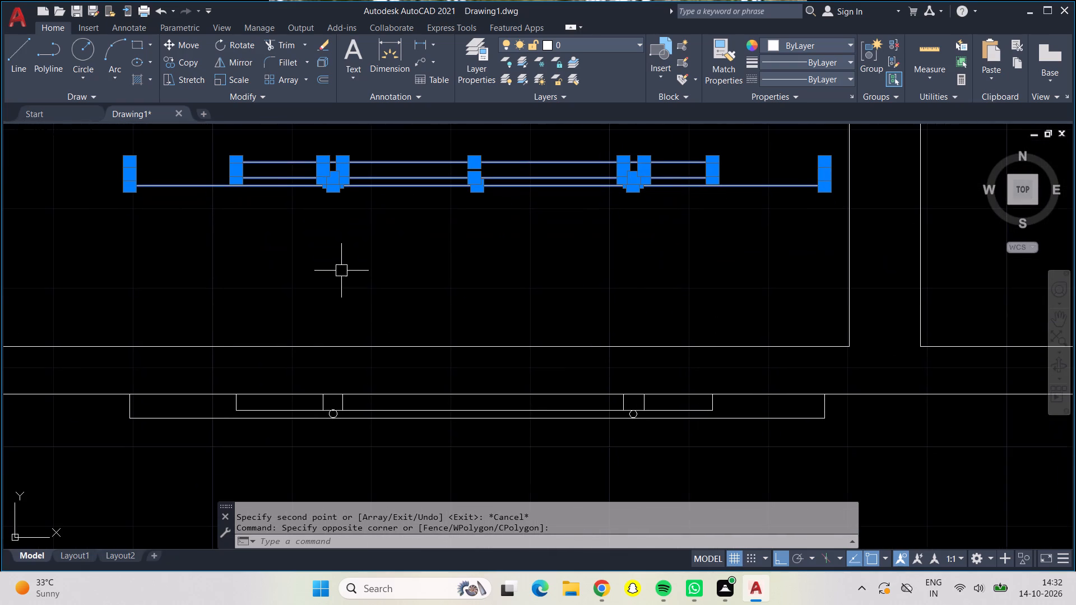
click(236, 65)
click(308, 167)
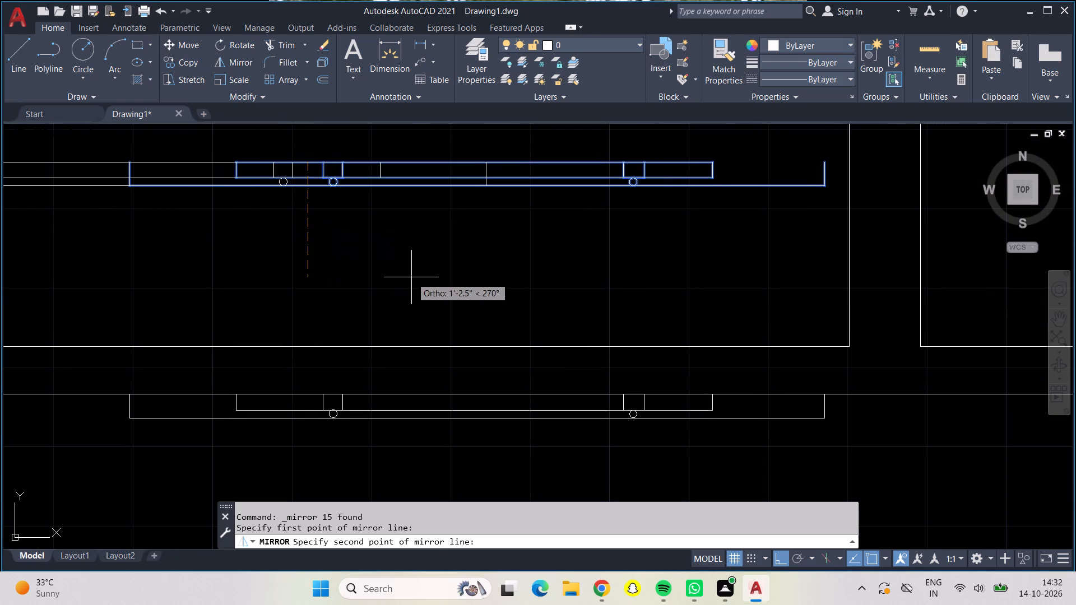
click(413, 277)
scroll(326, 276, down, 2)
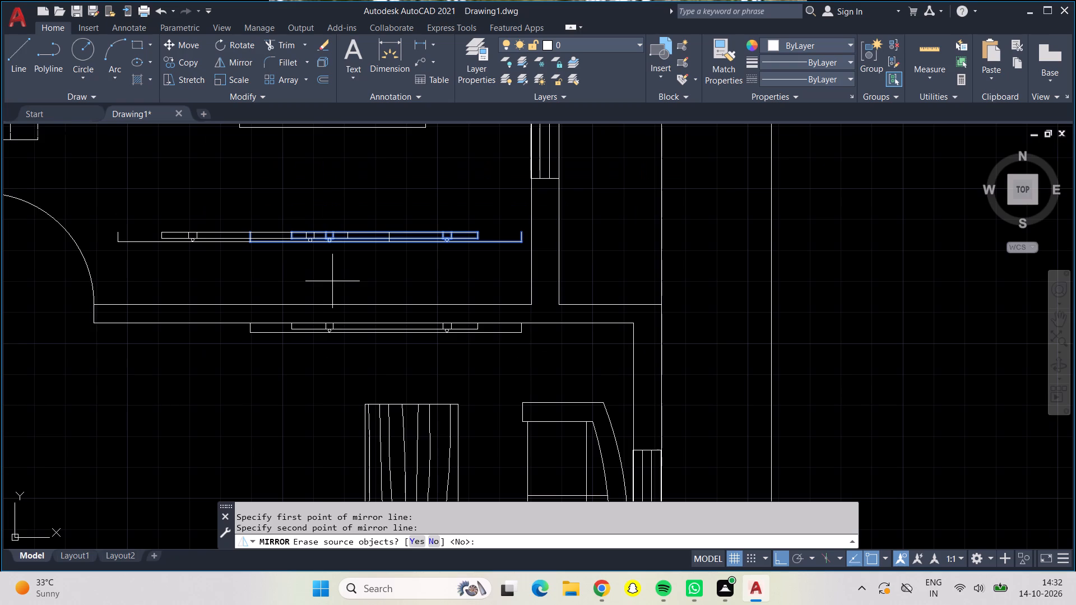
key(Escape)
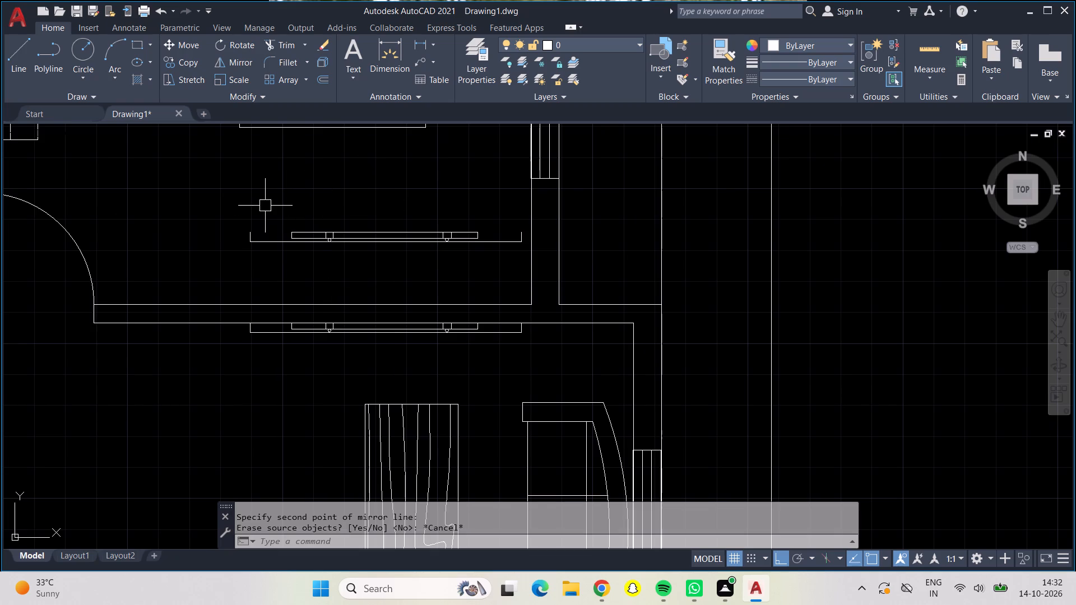
Rotate the bedroom copy of the wall unit by 180° about a point on its outer front line.
drag(199, 194, 270, 203)
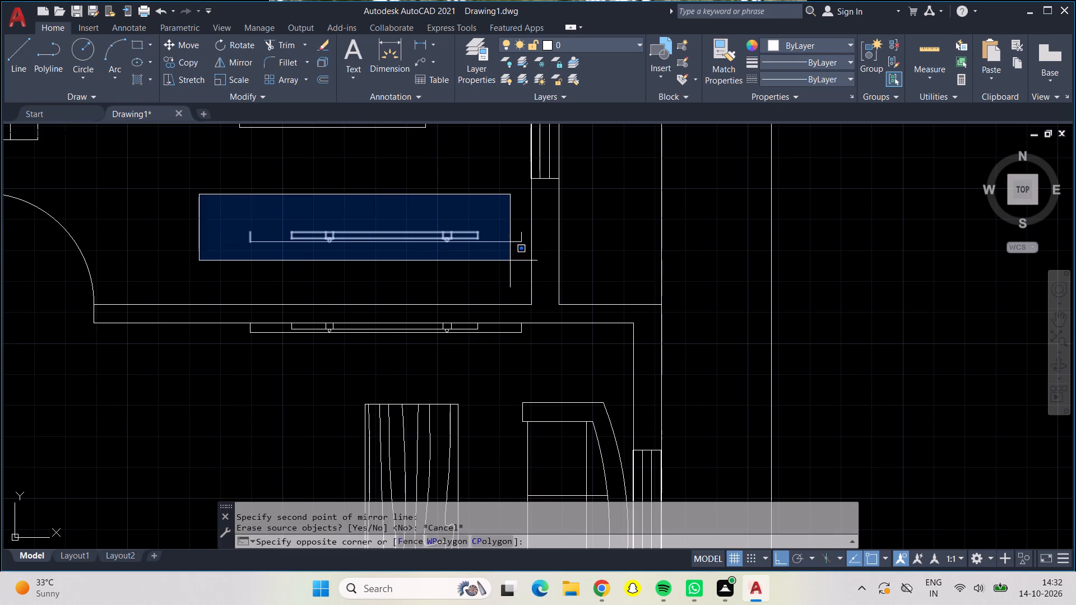
click(527, 260)
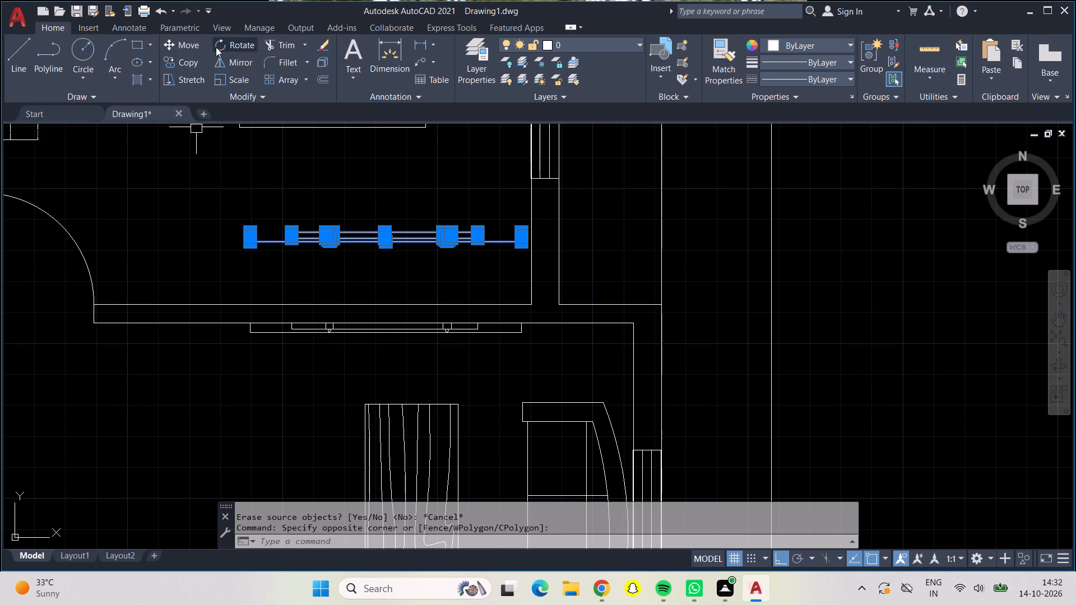
click(216, 47)
click(364, 245)
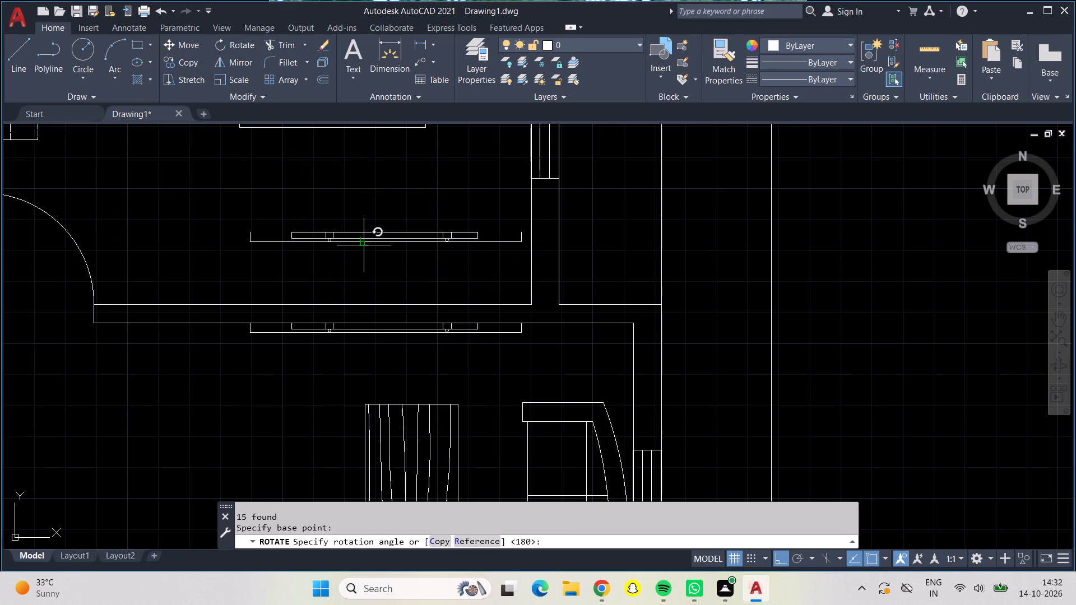
click(298, 263)
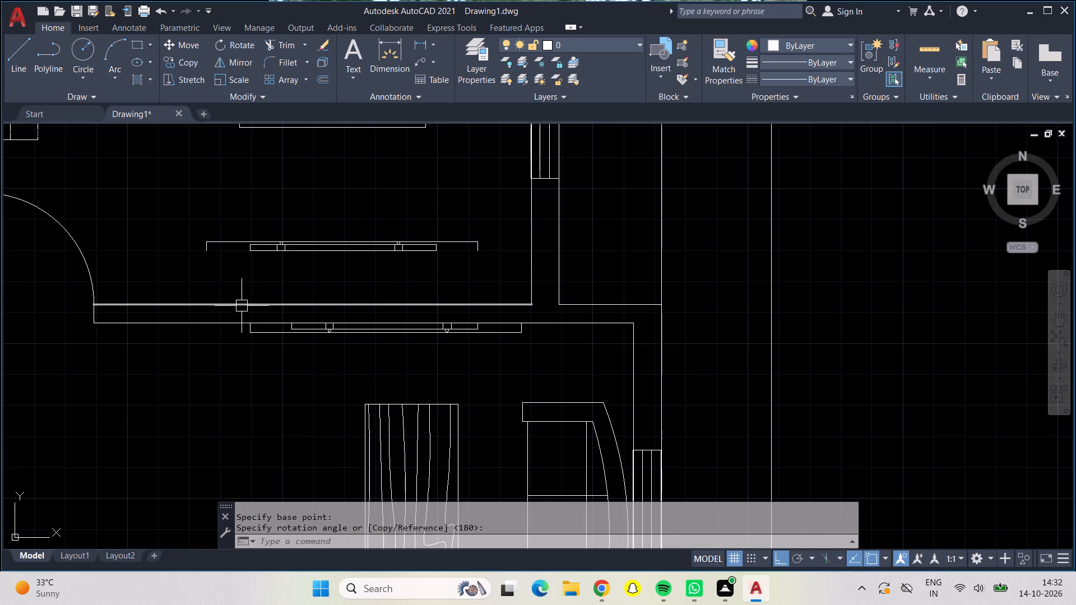
Move the original hall wall unit west along the north wall, roughly in line with the rotated bedroom copy.
scroll(268, 291, up, 2)
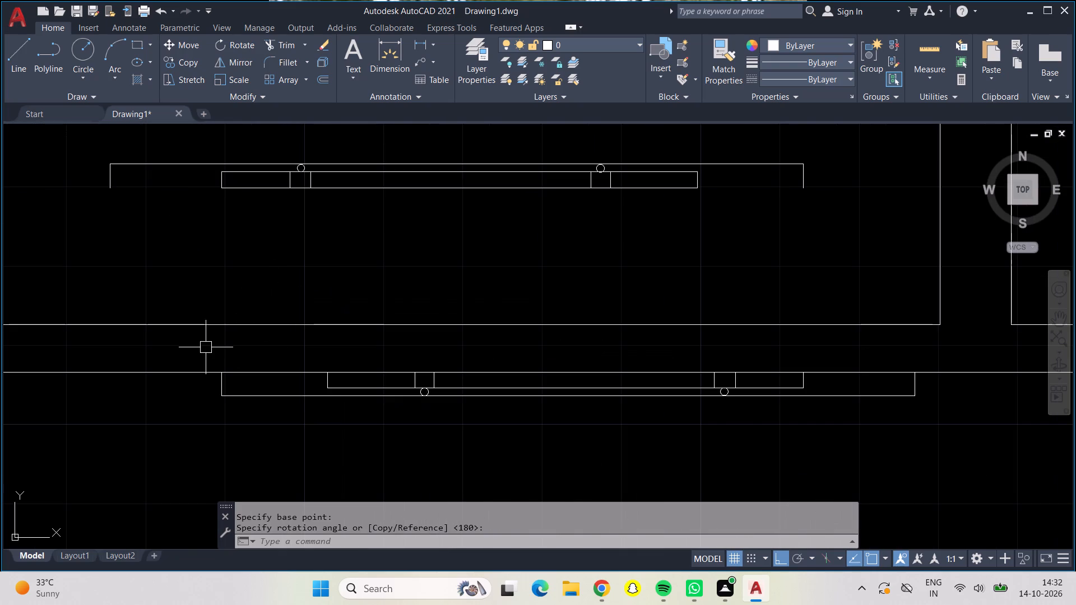
click(206, 347)
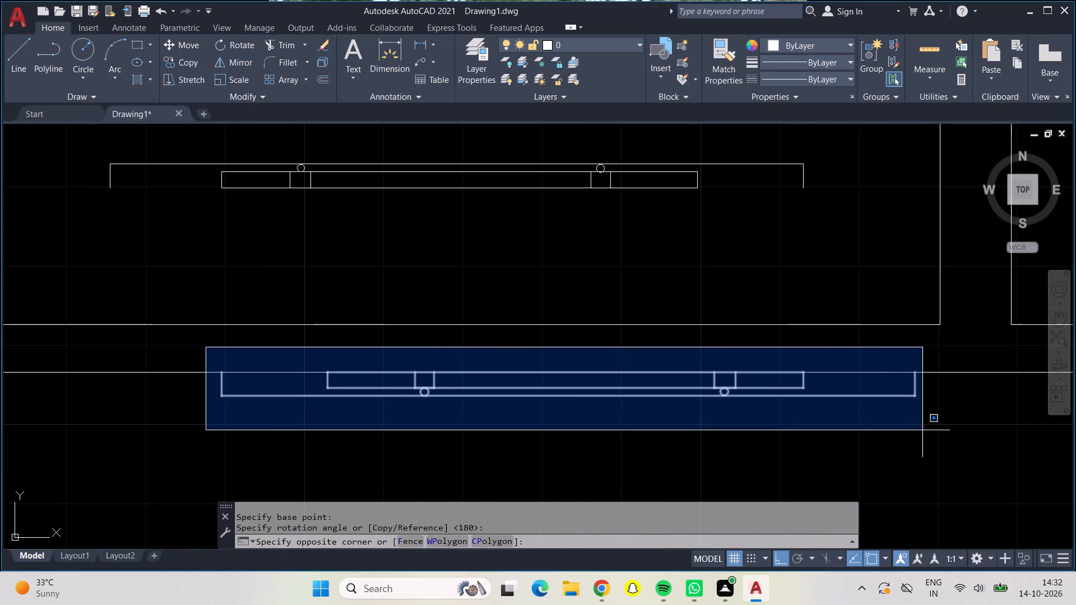
click(924, 430)
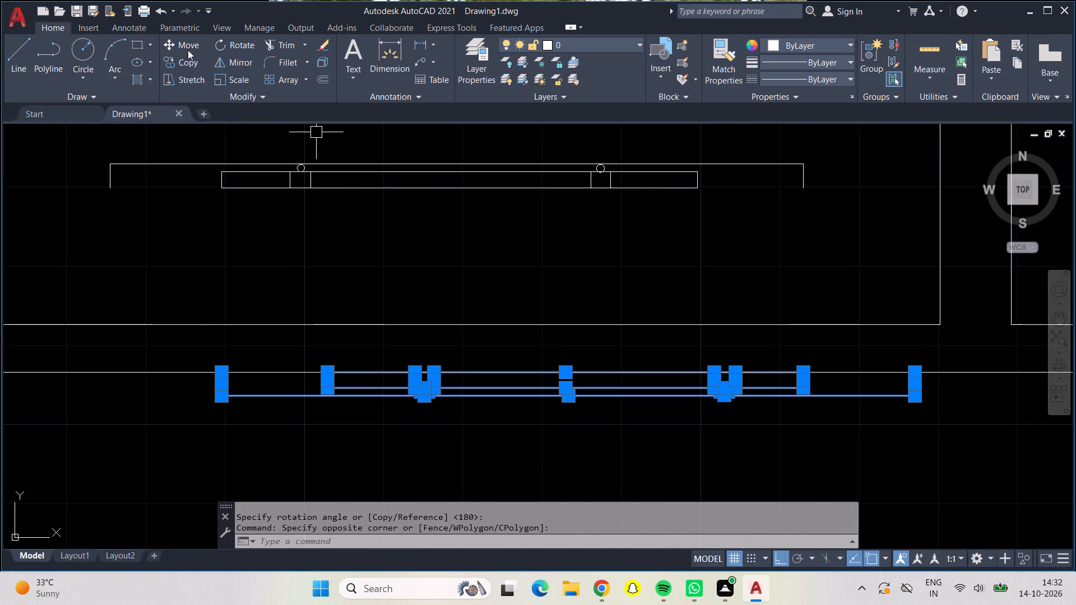
click(188, 50)
click(618, 384)
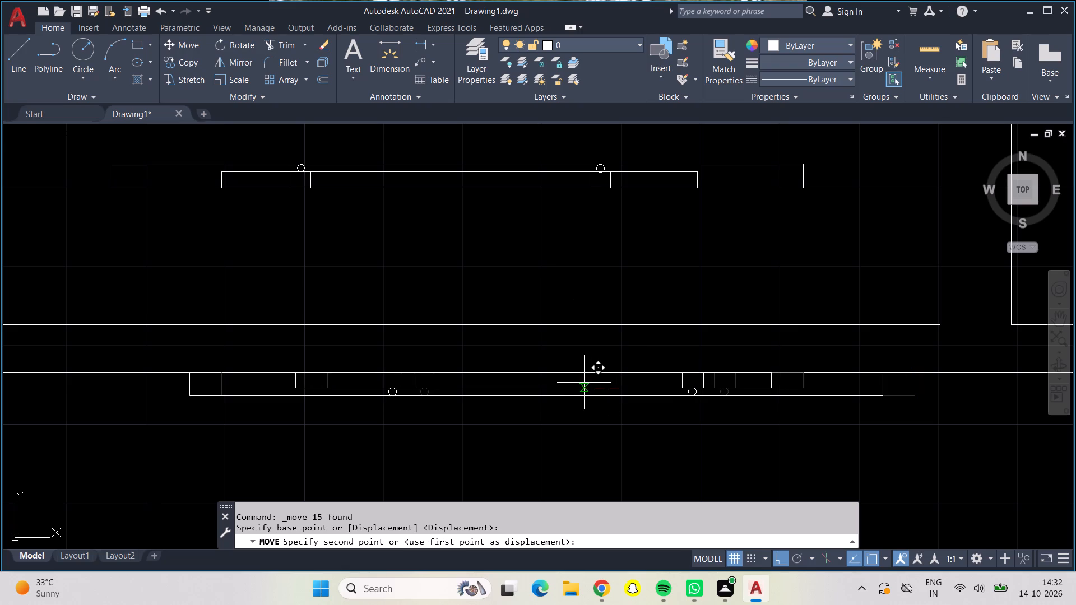
click(502, 376)
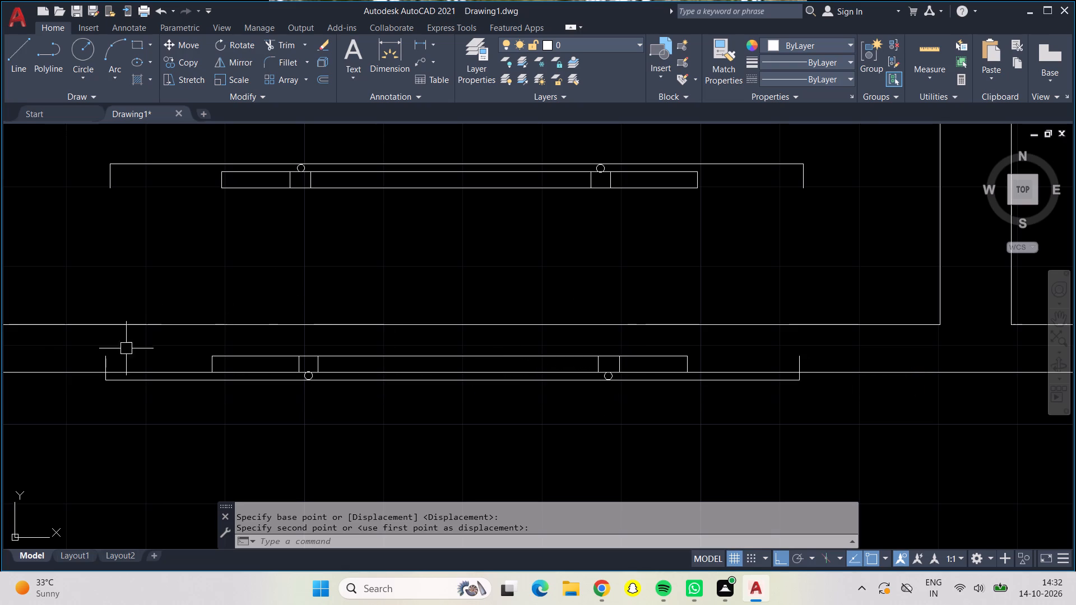
Move the hall unit straight south so its back edge sits on the hall's north wall line.
drag(81, 341, 115, 345)
click(879, 426)
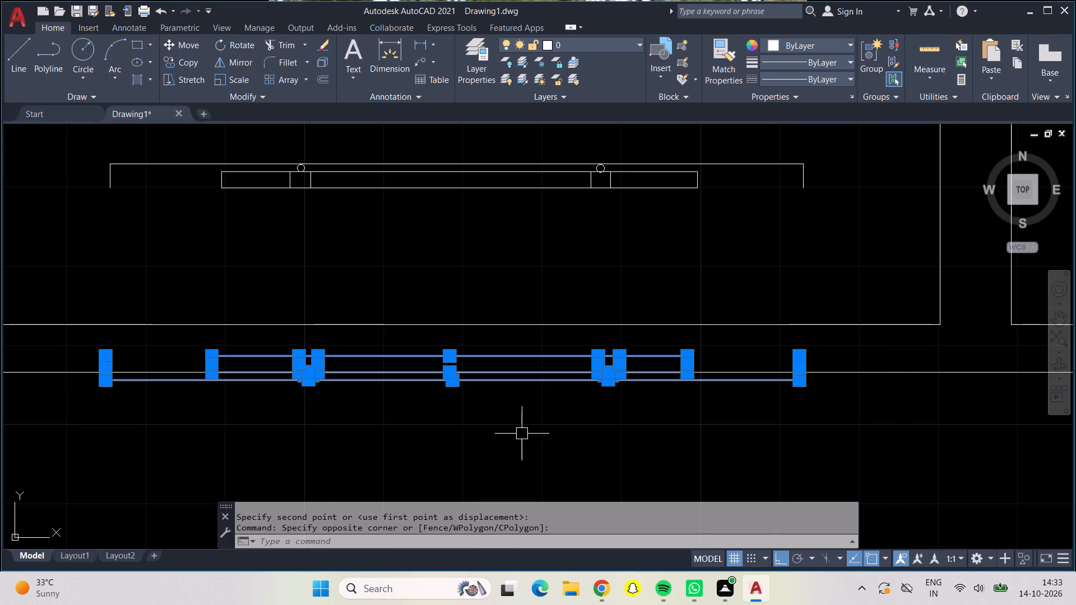
click(173, 46)
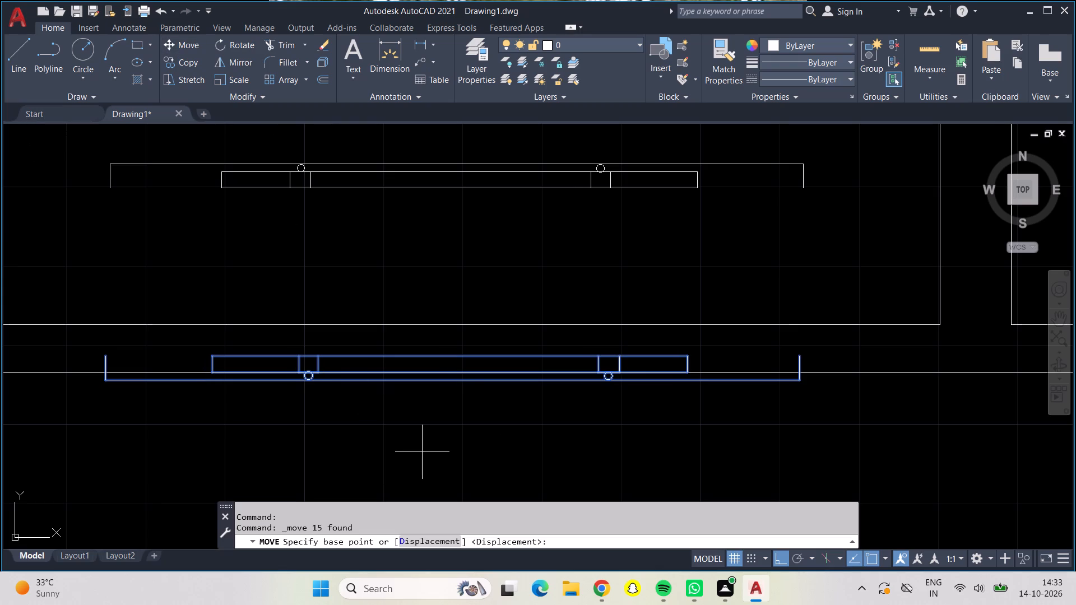
click(420, 357)
click(419, 369)
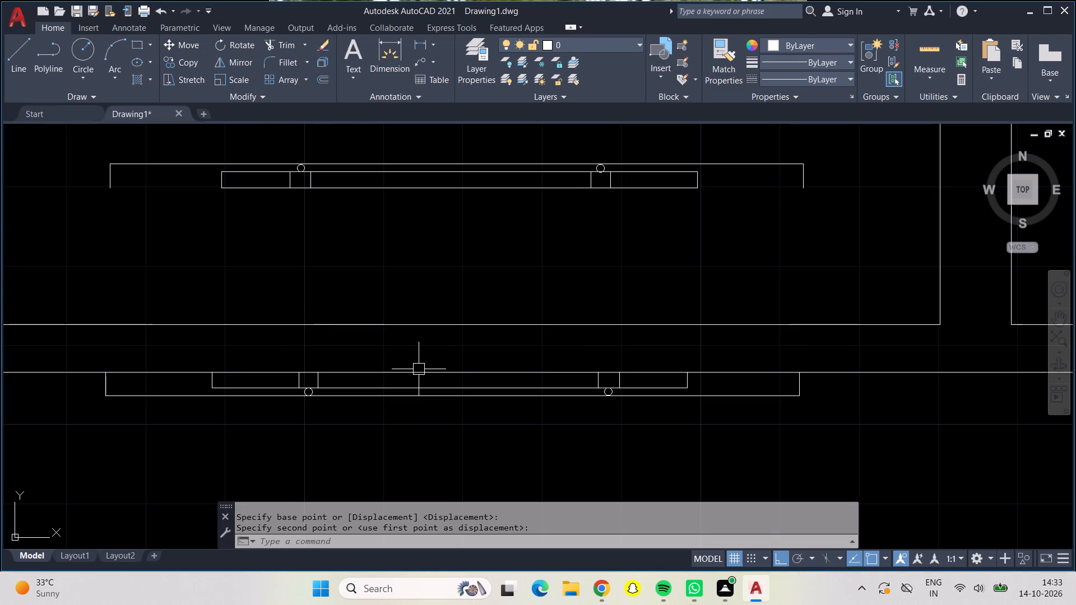
Move the rotated bedroom wall unit straight south so its back edge sits on the bedroom's south wall line.
middle_drag(296, 279, 306, 334)
drag(77, 183, 132, 187)
click(855, 290)
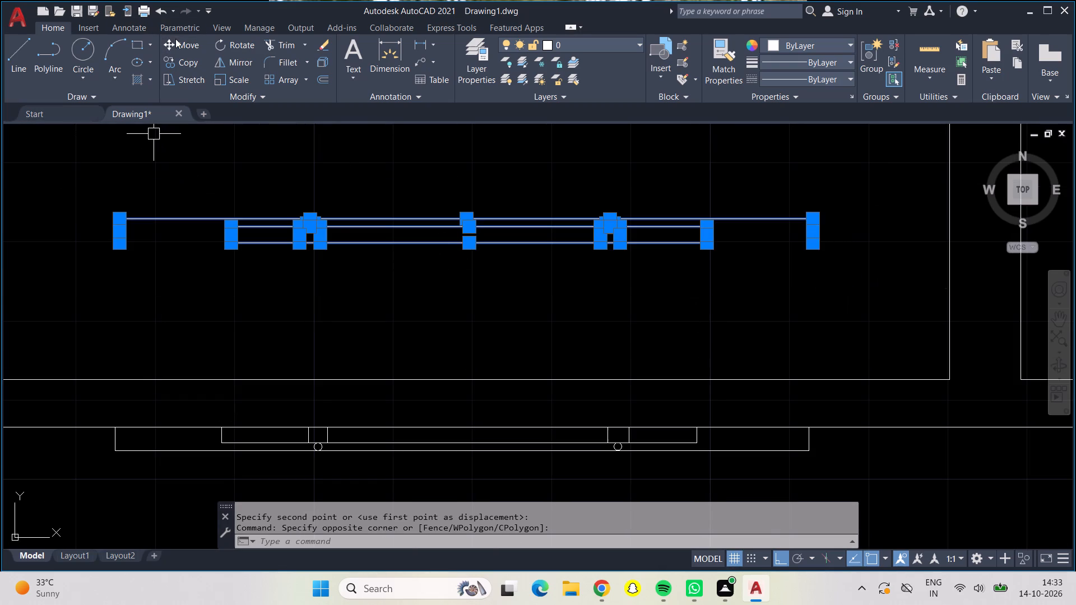
click(175, 36)
drag(203, 41, 188, 44)
click(188, 44)
click(415, 224)
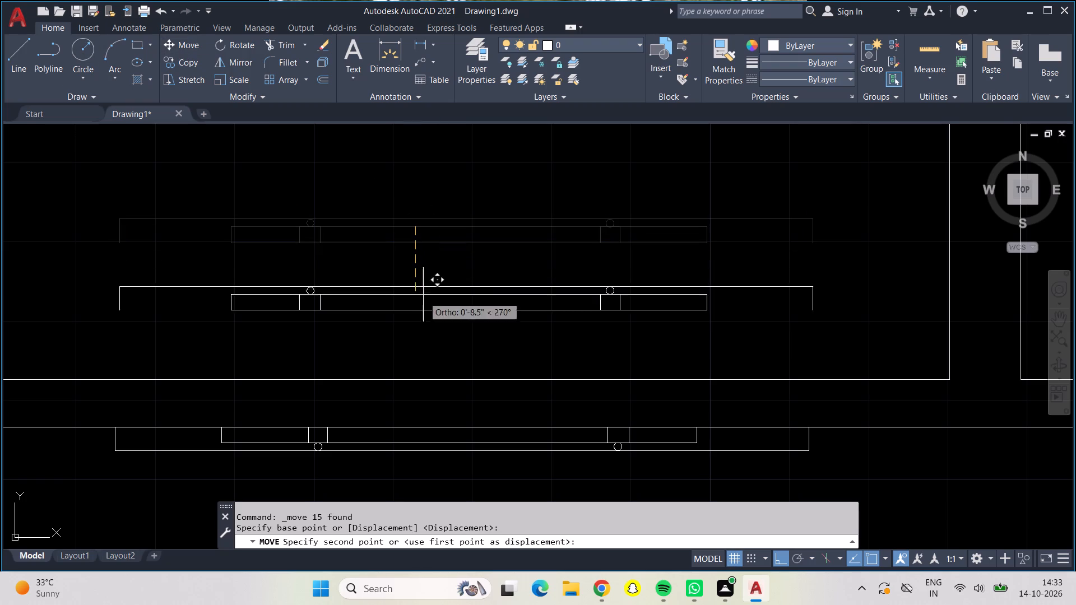
scroll(398, 352, up, 1)
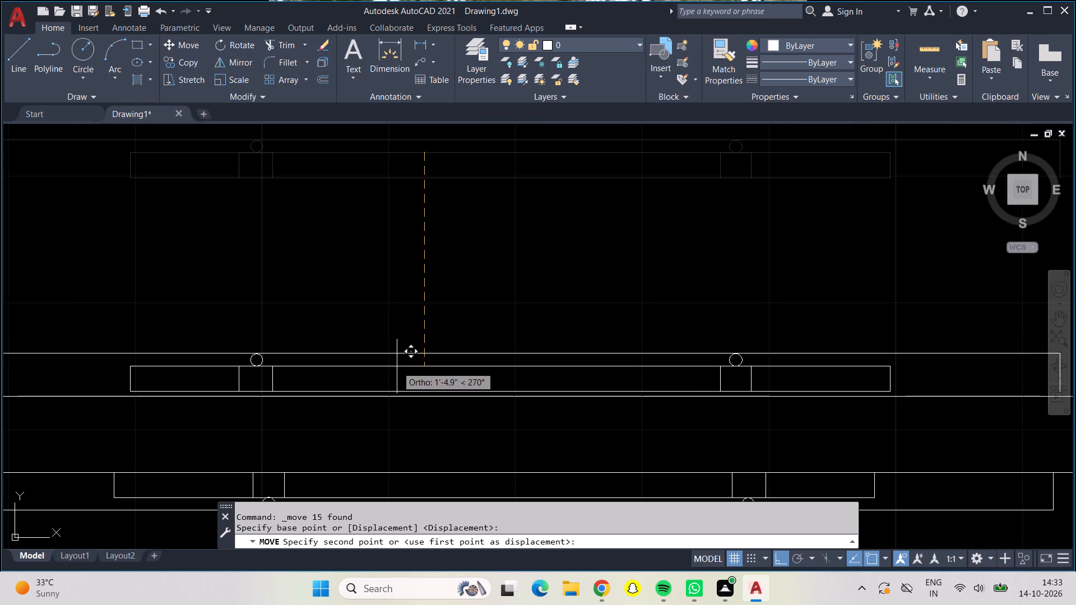
click(396, 371)
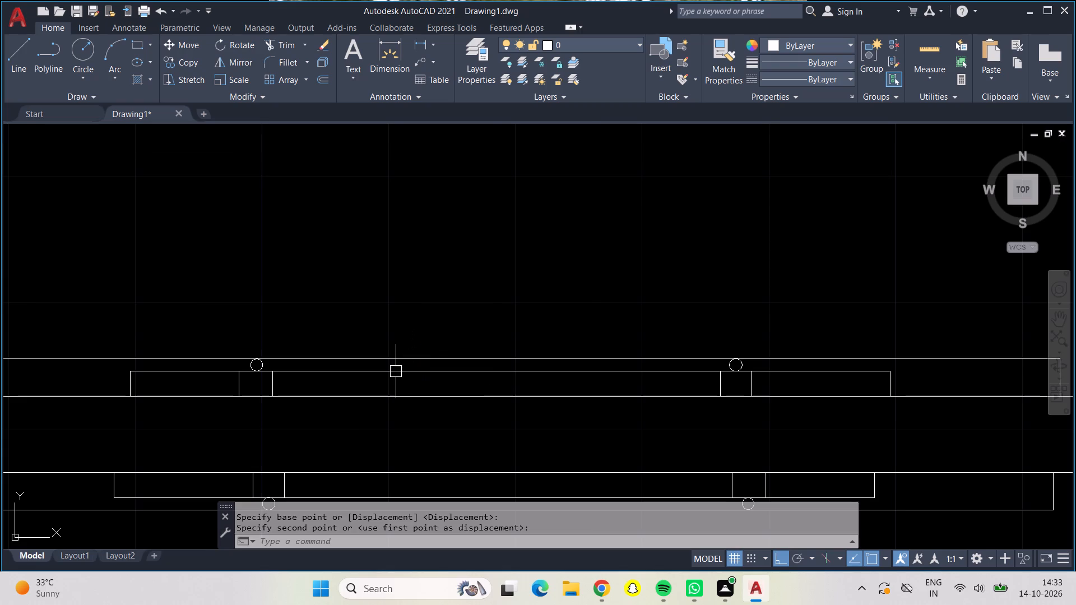
Start a stair direction line just east of the southern flight, running about 6'-2" west through its treads to the corner landing.
scroll(396, 371, down, 2)
middle_drag(381, 393, 304, 378)
middle_click(304, 378)
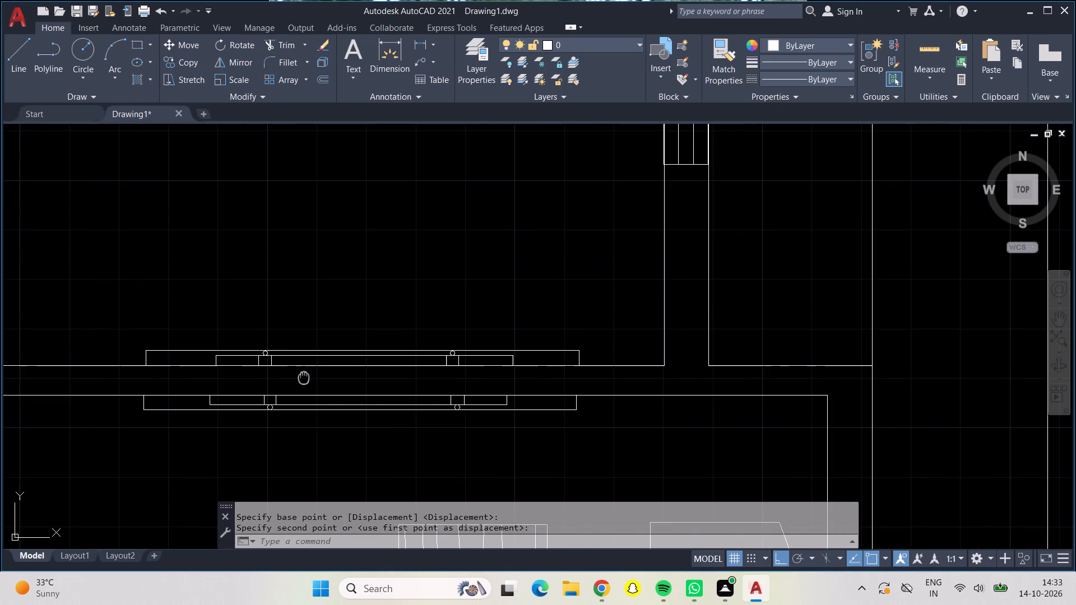
scroll(298, 376, down, 2)
middle_drag(337, 415, 332, 319)
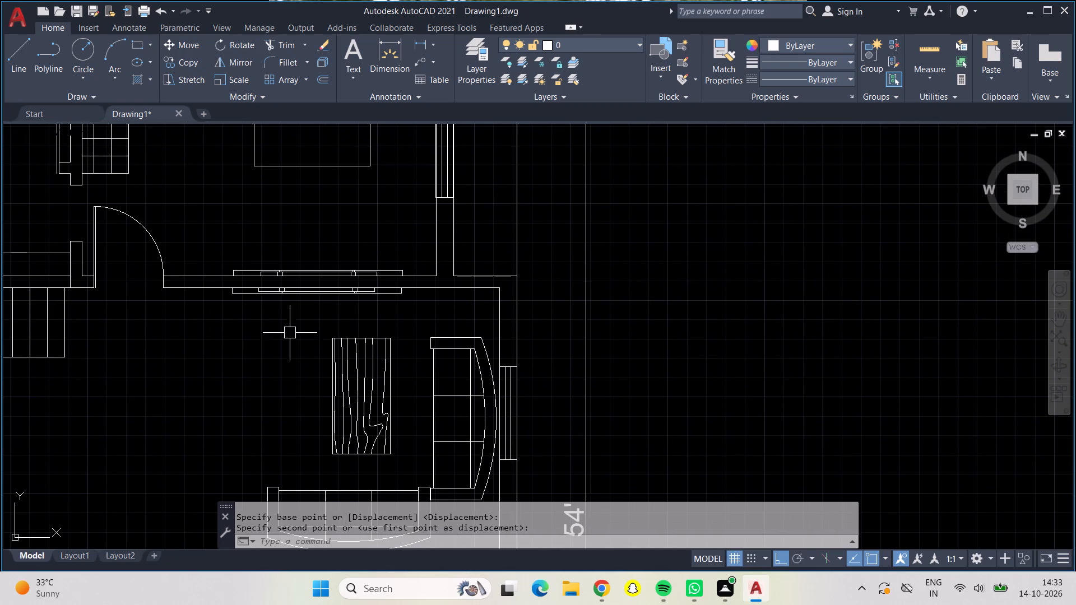
middle_drag(263, 347, 349, 290)
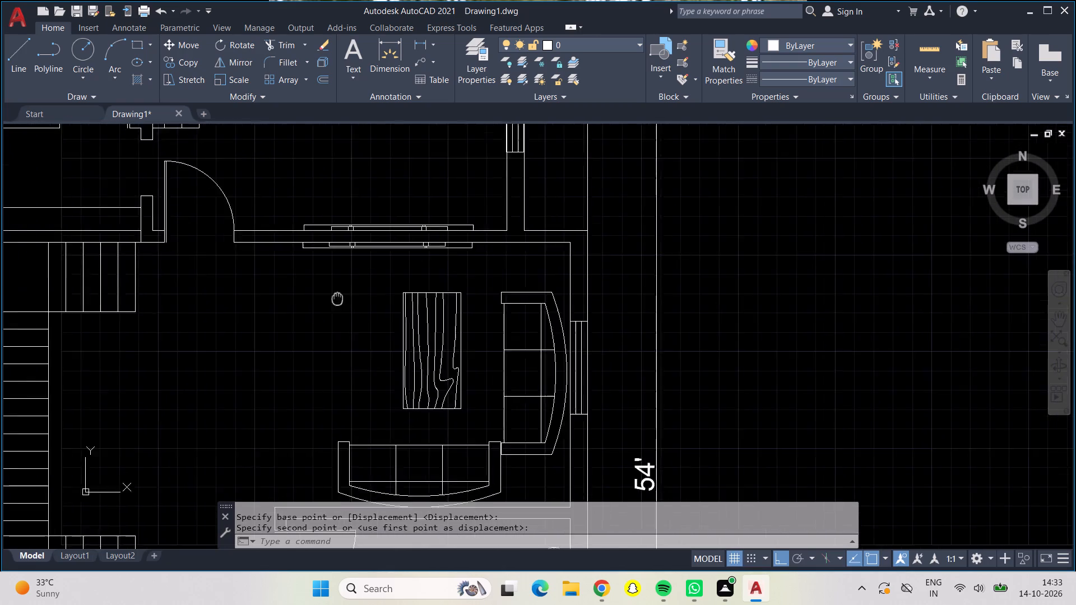
middle_drag(349, 290, 374, 268)
scroll(275, 331, down, 1)
middle_drag(275, 331, 266, 234)
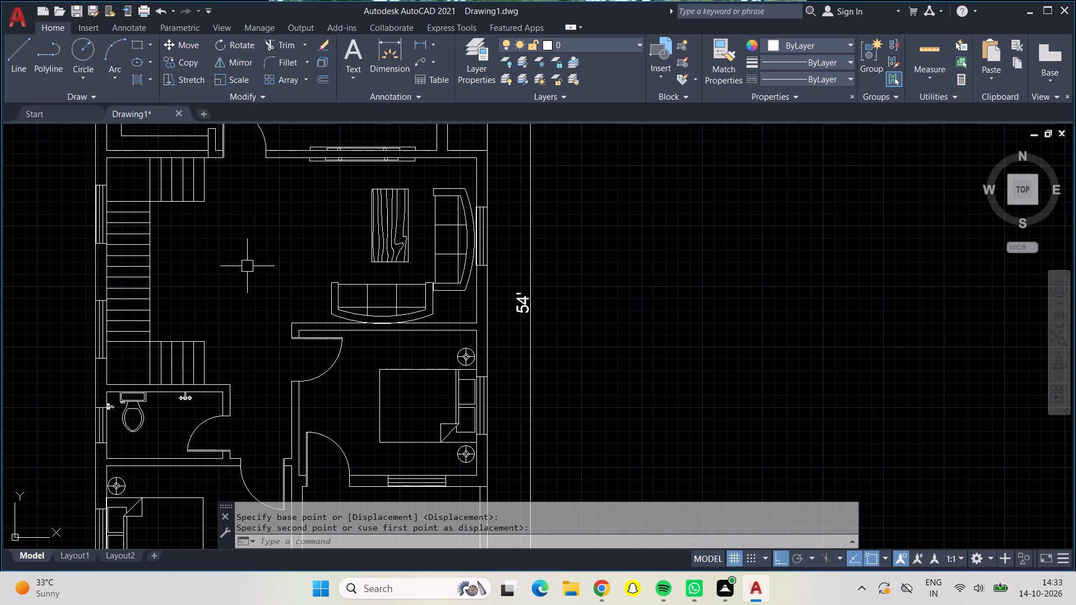
middle_drag(246, 250, 263, 274)
click(24, 64)
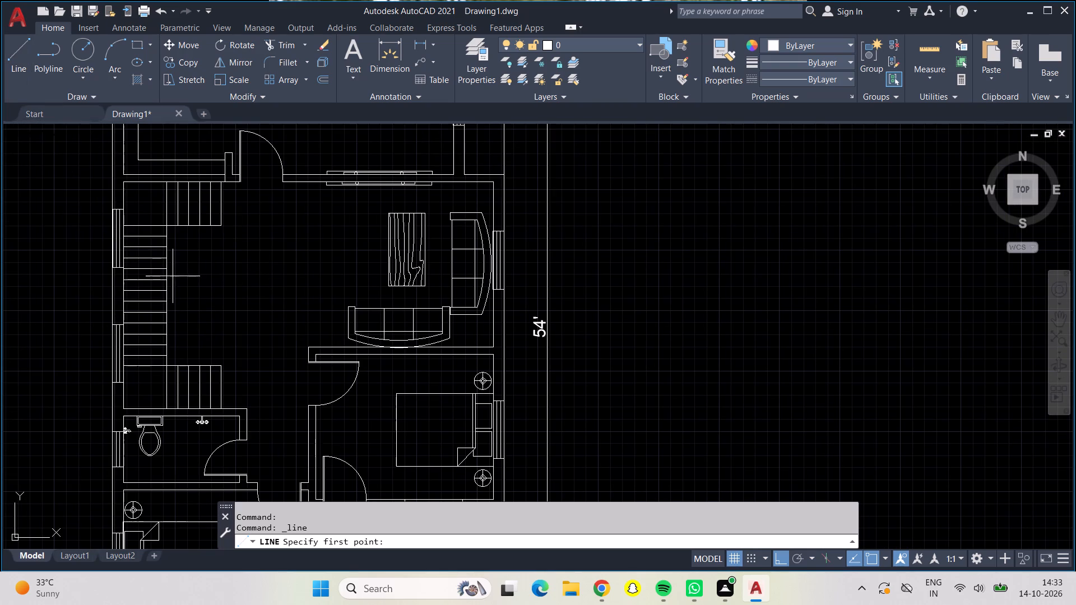
scroll(257, 401, up, 3)
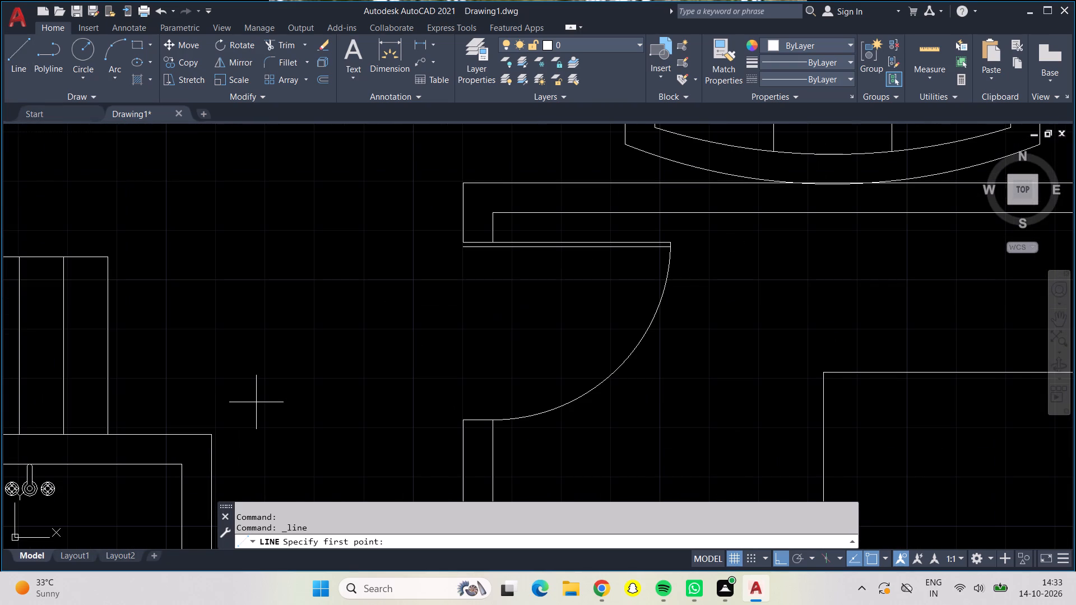
middle_drag(256, 402, 324, 371)
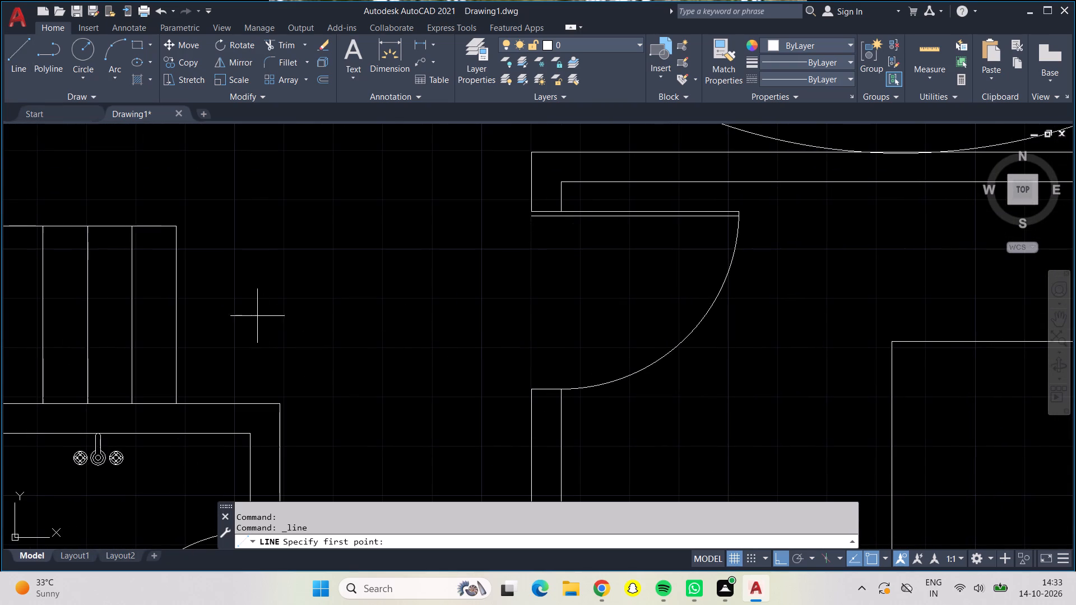
middle_drag(212, 326, 274, 326)
middle_drag(393, 315, 426, 308)
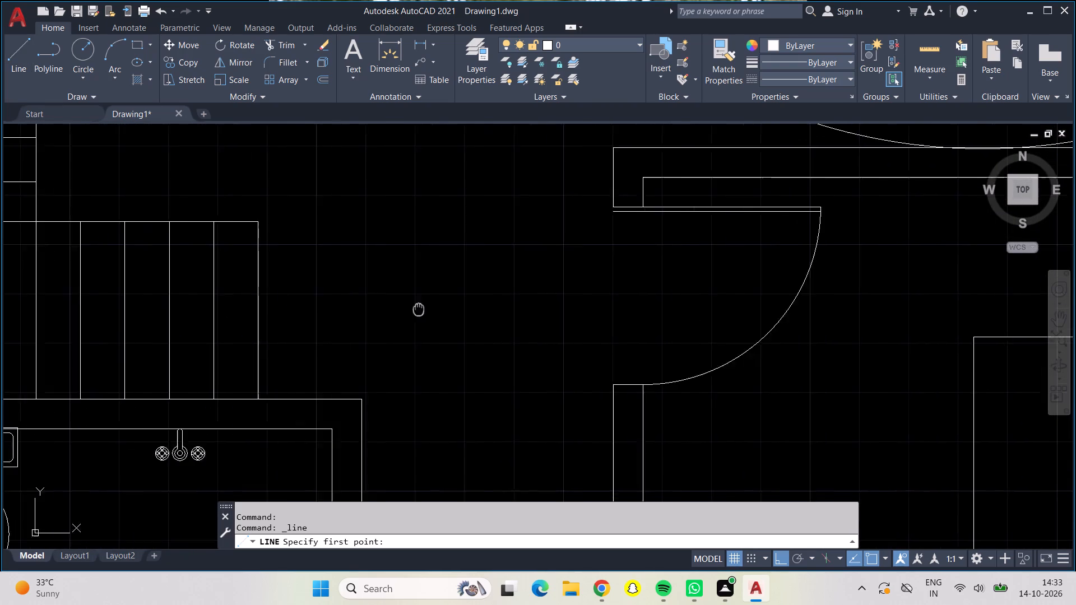
middle_drag(426, 308, 433, 306)
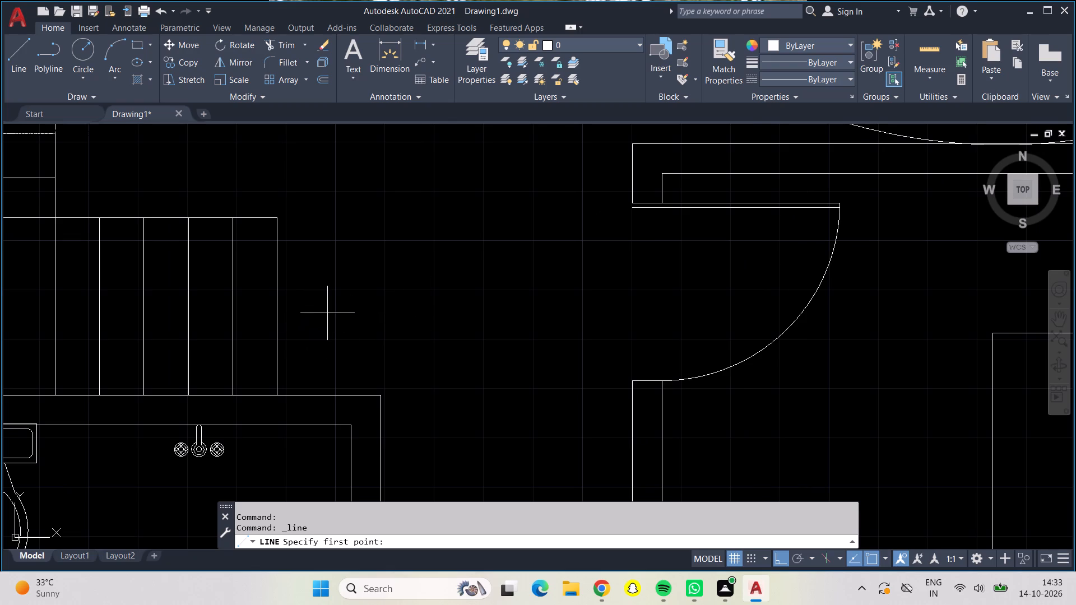
click(329, 313)
middle_drag(29, 296, 256, 313)
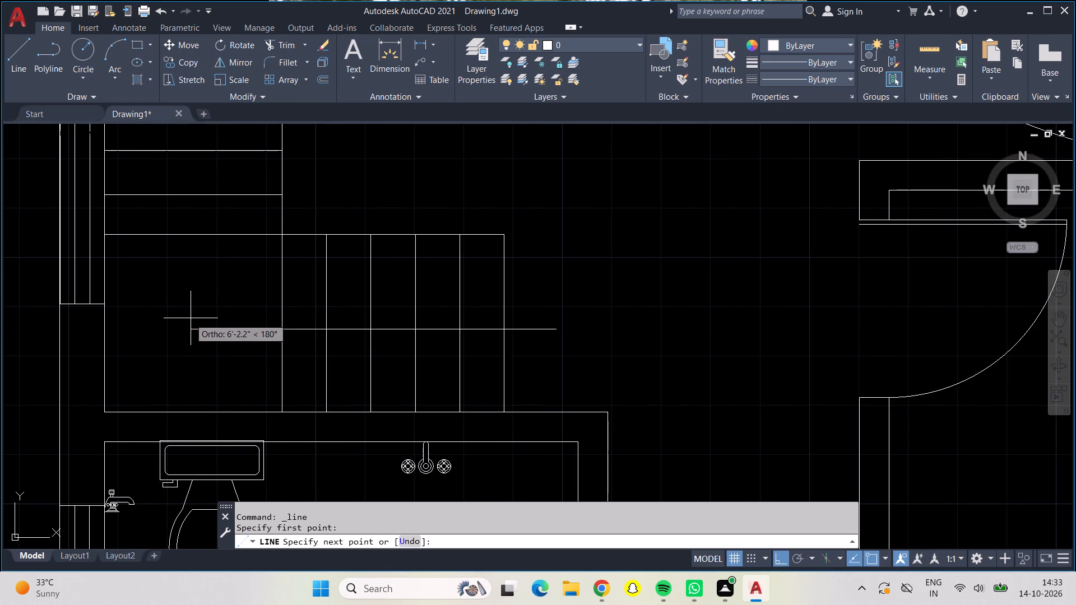
click(191, 318)
Continue the direction line north along the main flight to the upper landing and about 6' east past the northern flight.
middle_drag(186, 280, 202, 403)
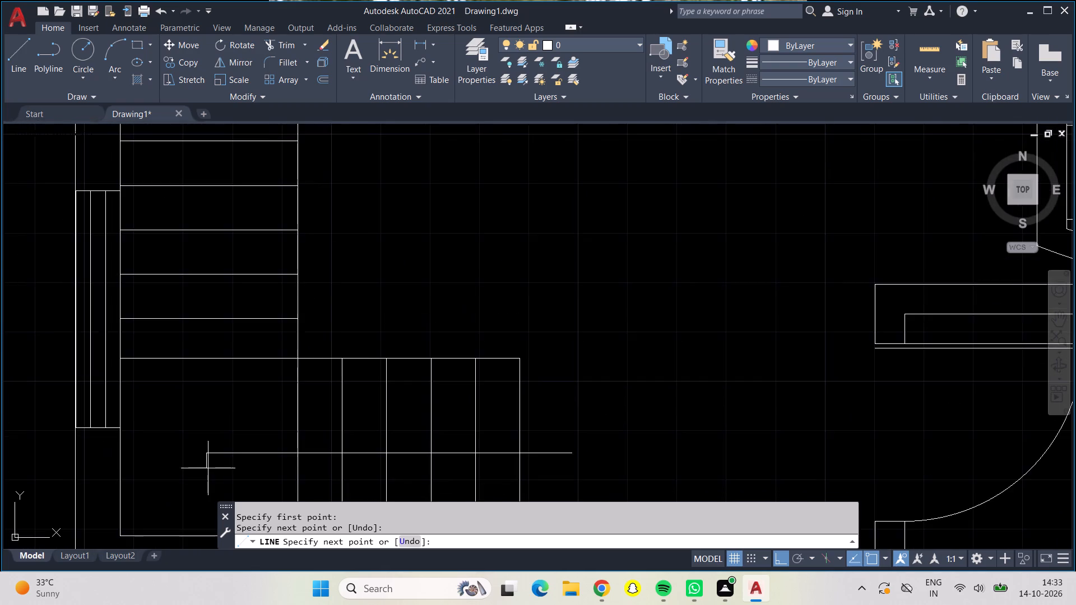
scroll(208, 459, down, 3)
scroll(201, 253, up, 2)
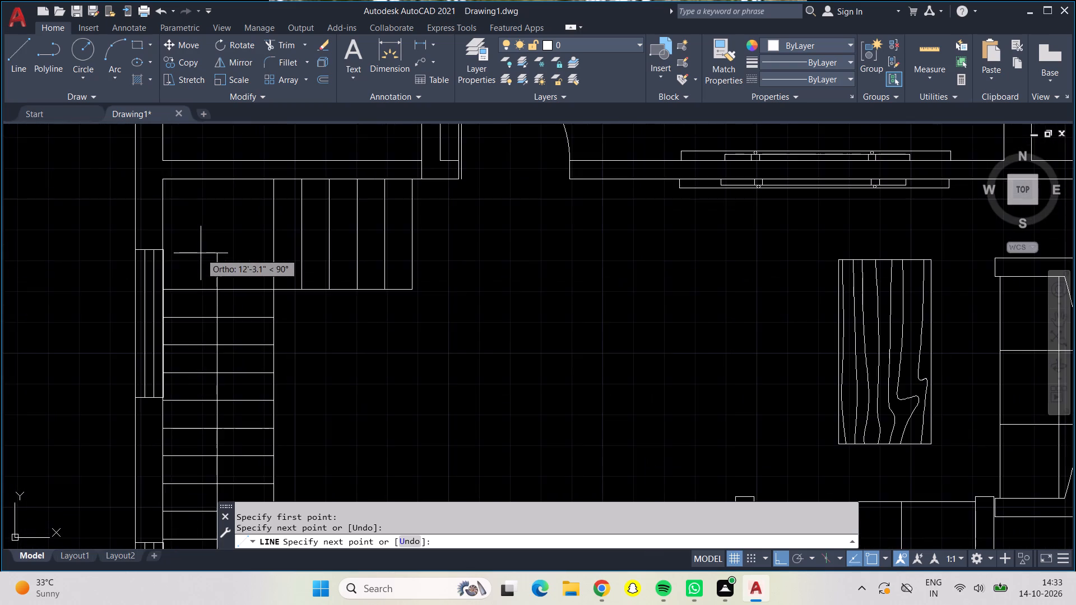
scroll(201, 253, up, 1)
click(203, 230)
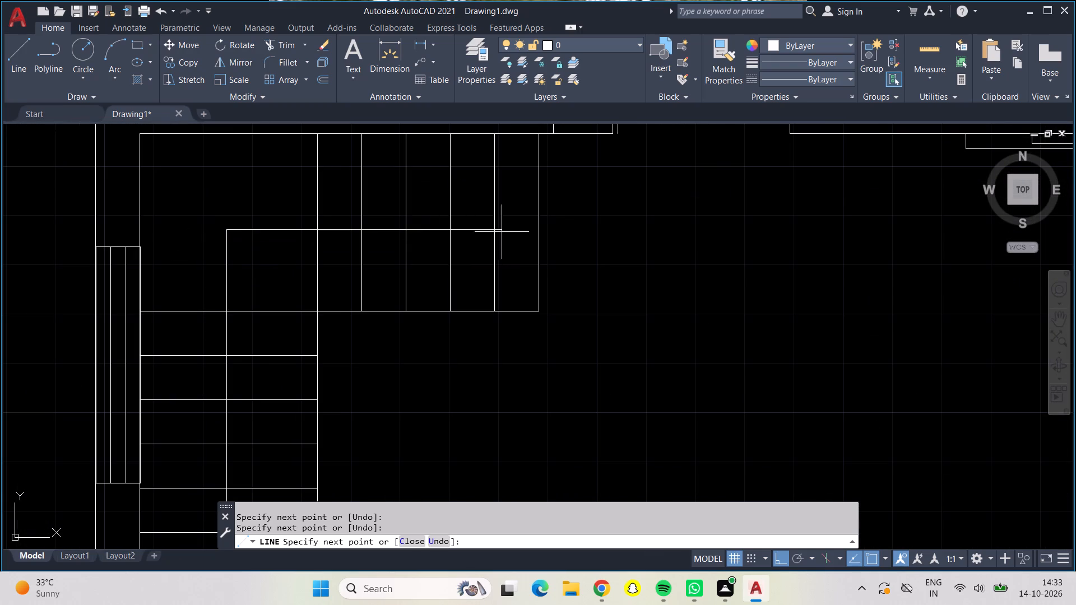
click(579, 229)
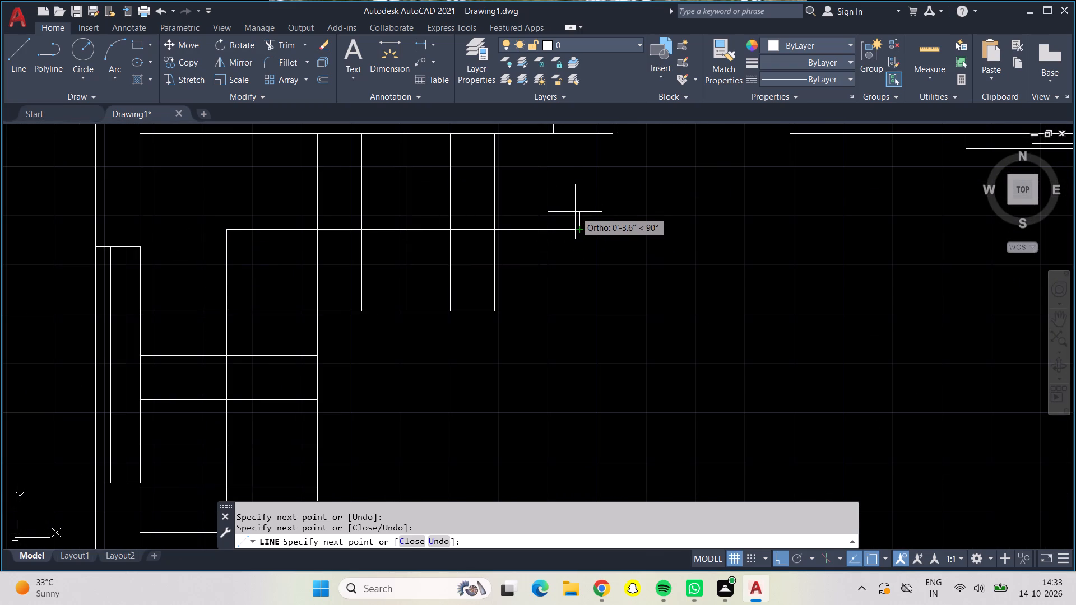
Draw a triangular arrowhead pointing east at the line's end, with a base about 7" long and slanted sides drawn with ortho off.
click(575, 212)
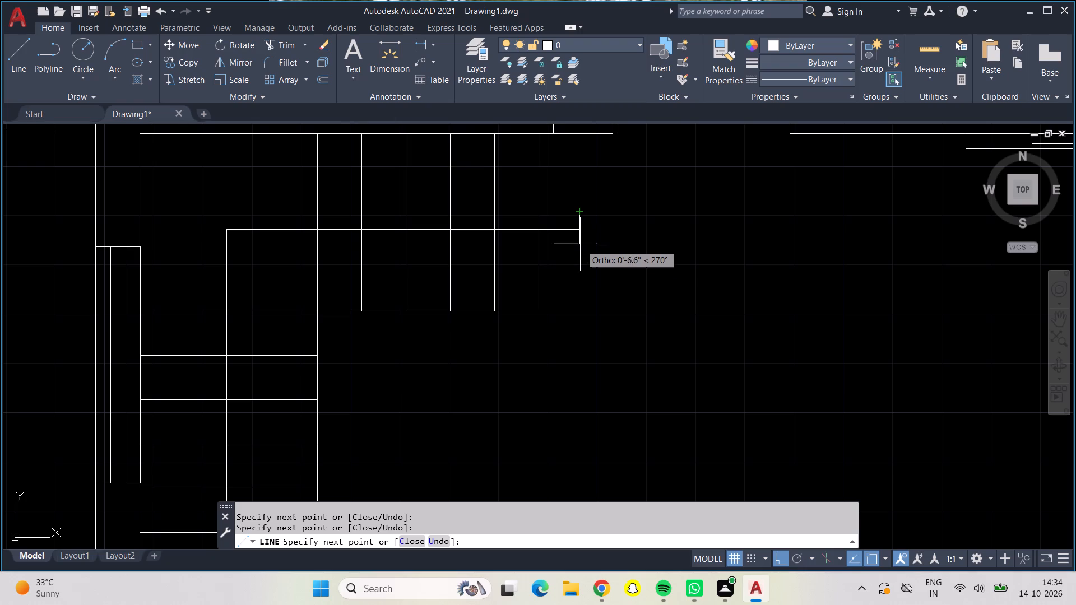
scroll(572, 238, up, 2)
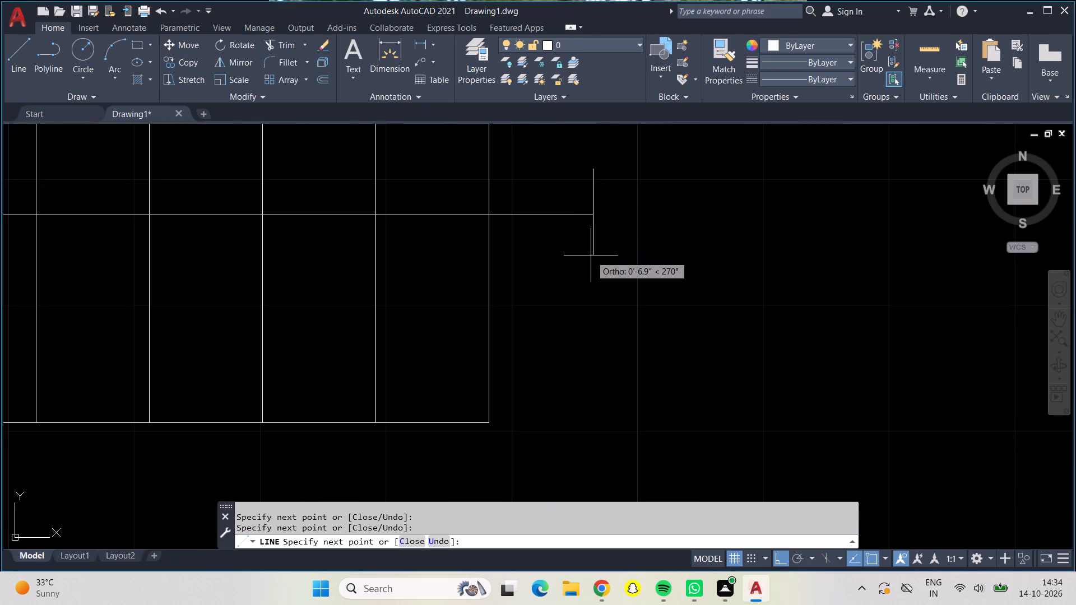
click(592, 256)
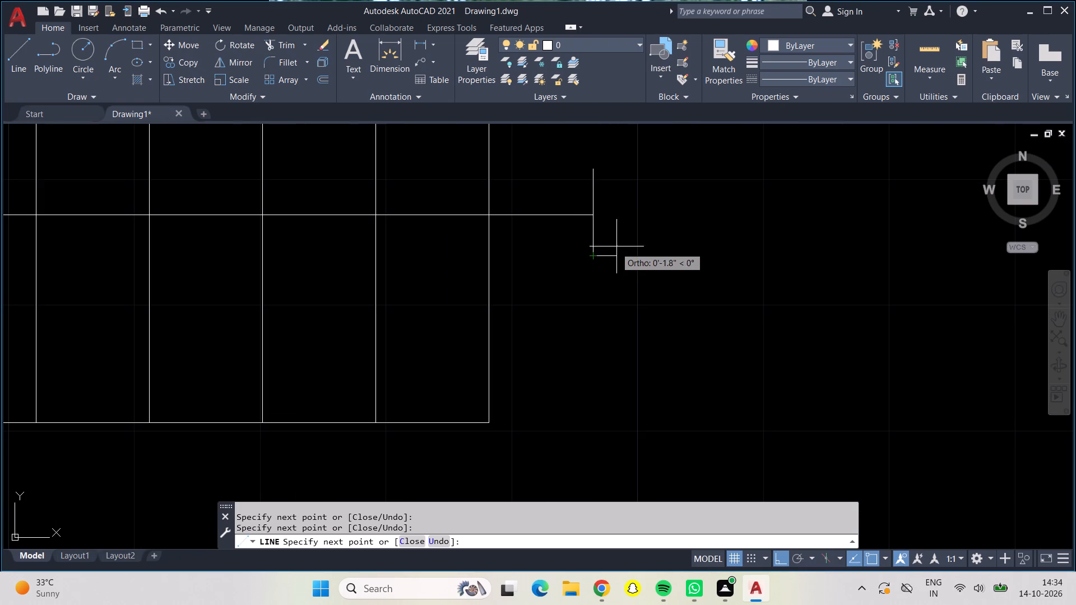
key(F8)
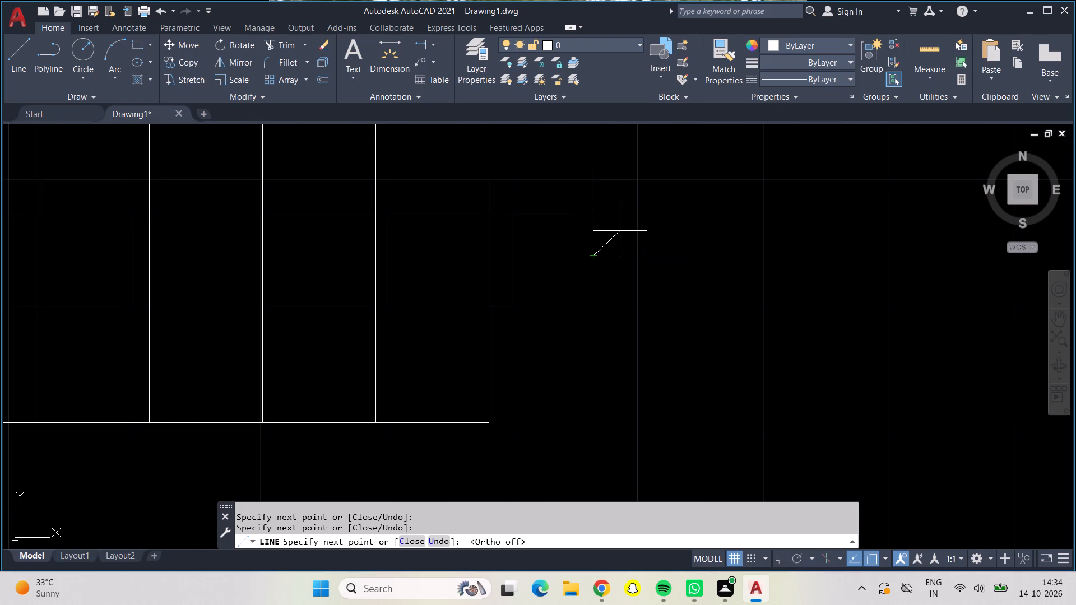
click(632, 215)
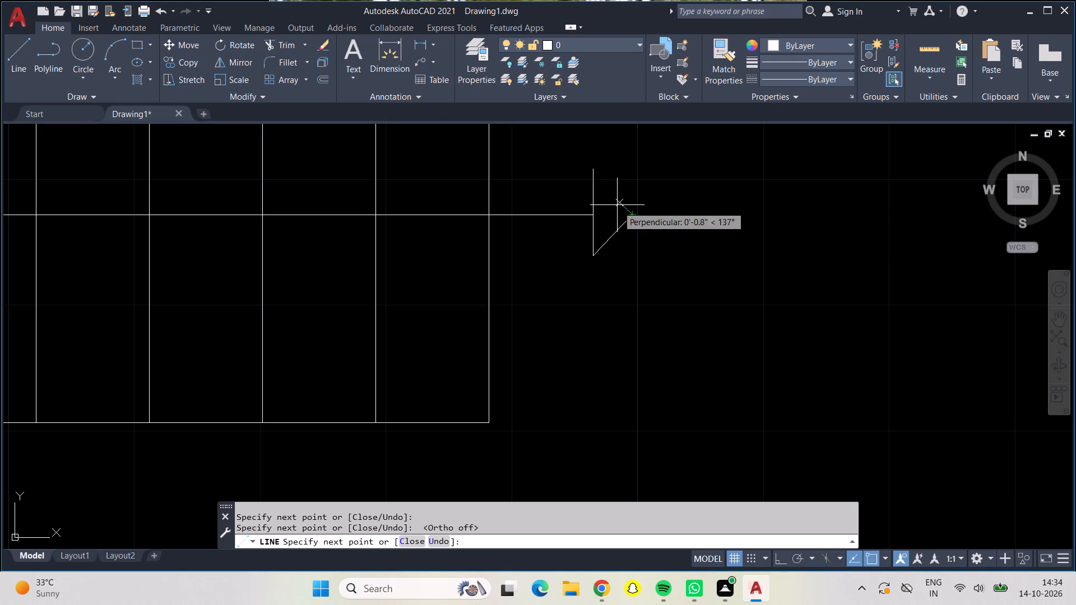
click(591, 178)
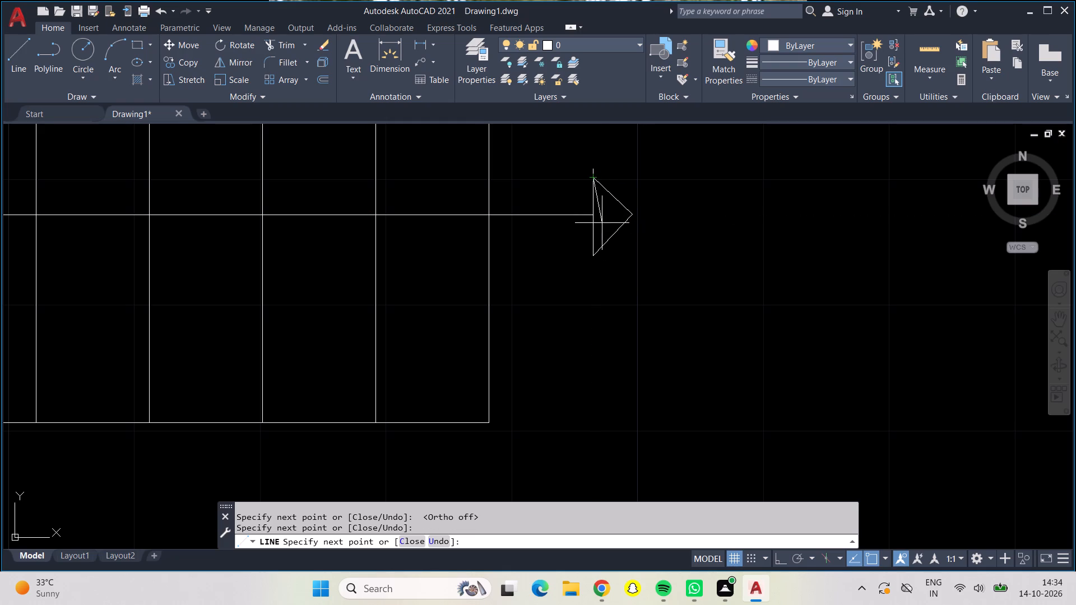
Add inner lines from the arrowhead's tip to its base at the shaft end and at points on either side of it.
click(592, 216)
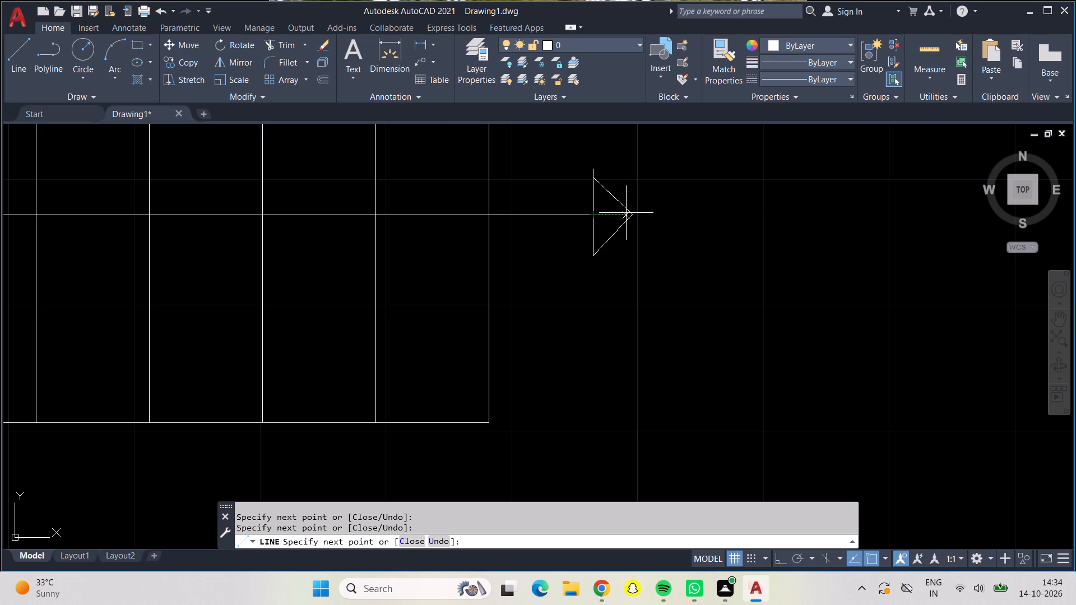
click(626, 213)
click(593, 199)
click(627, 215)
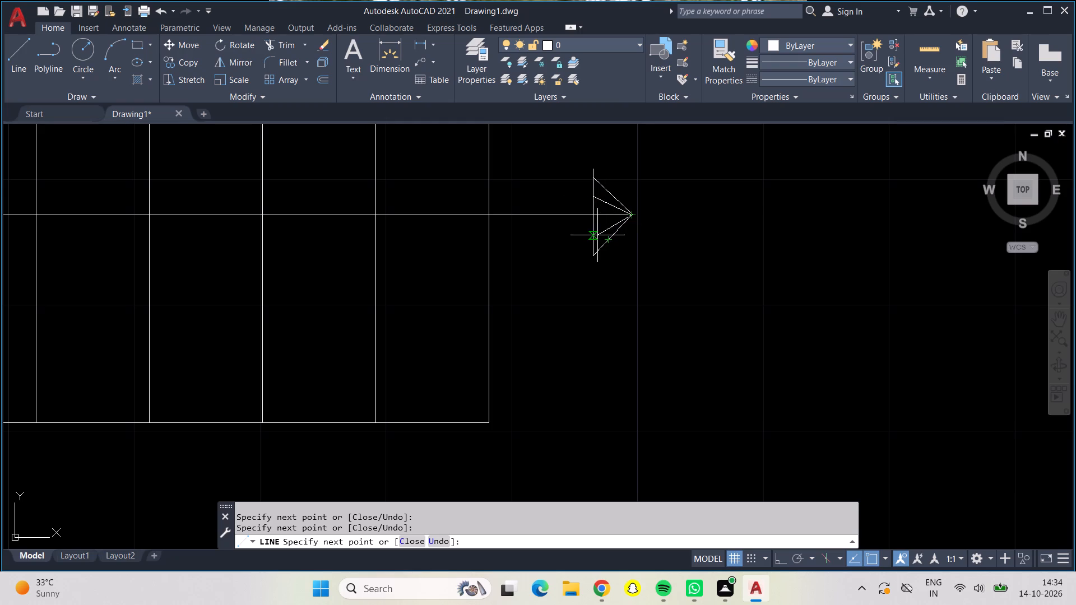
click(593, 239)
key(Escape)
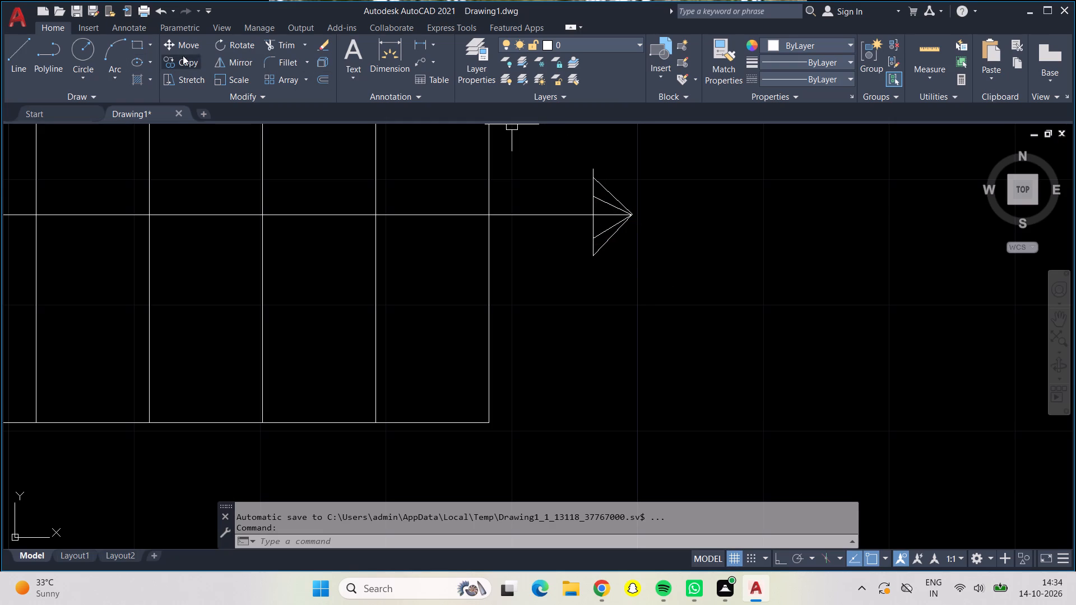
Trim the short stub of the arrowhead's base line that extends north beyond the triangle.
drag(275, 38, 284, 46)
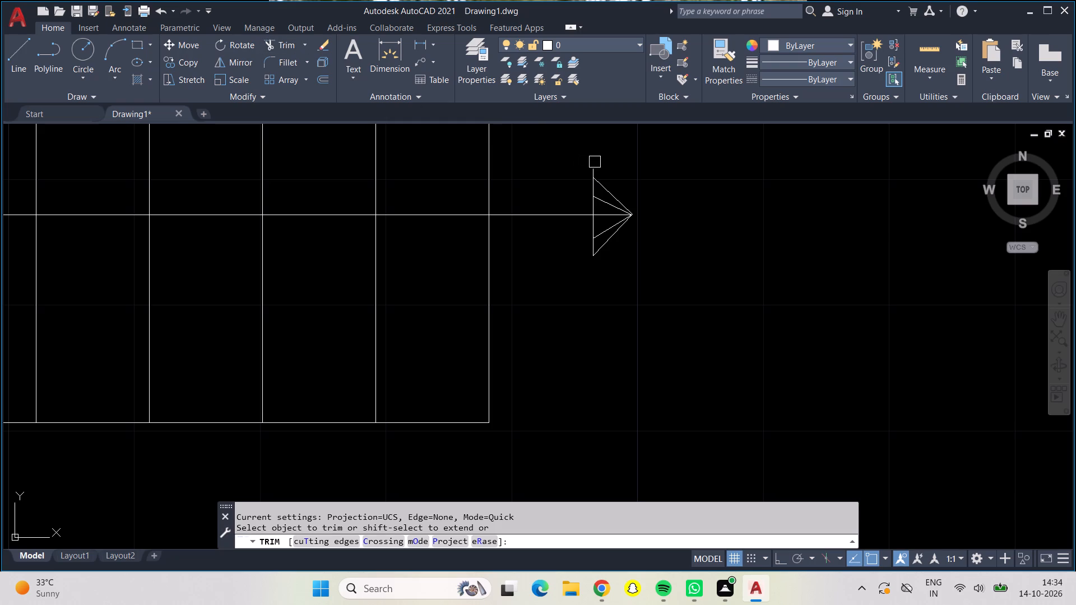
click(593, 165)
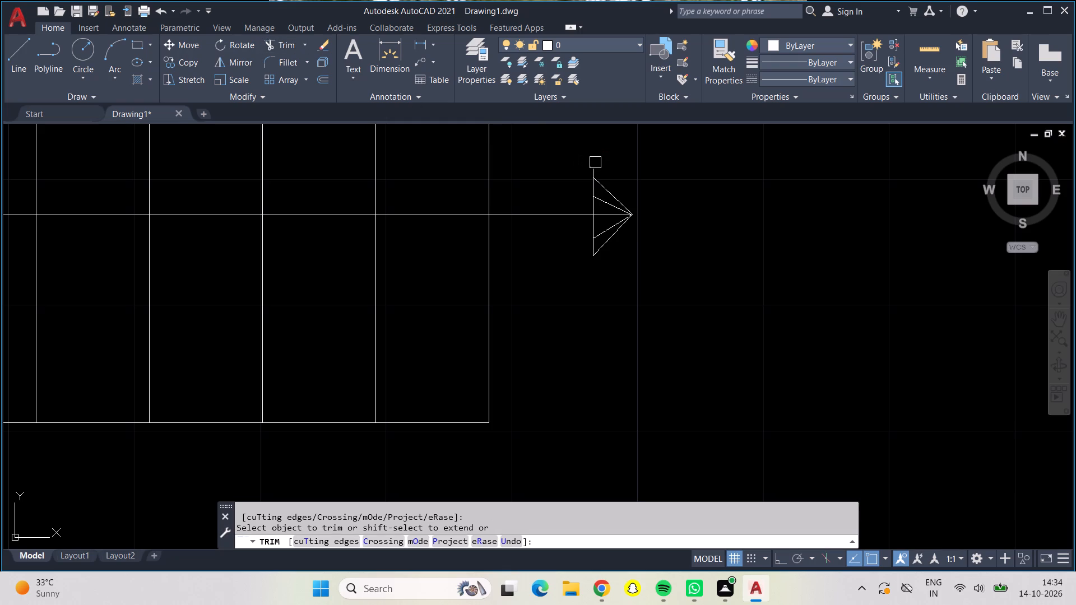
click(593, 171)
scroll(577, 260, down, 1)
key(Escape)
scroll(560, 289, down, 3)
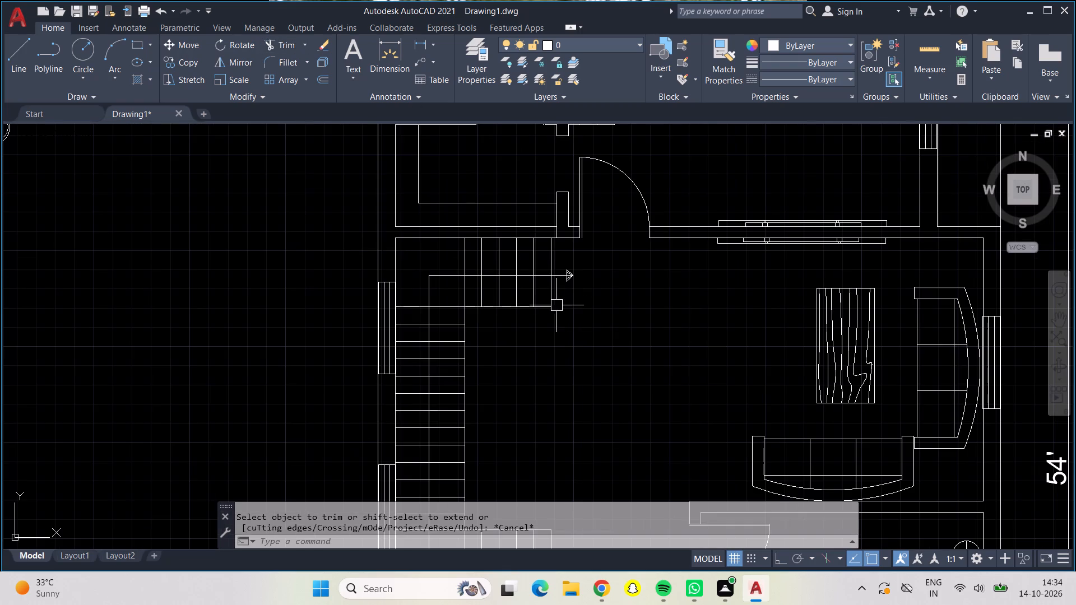
middle_drag(556, 342, 542, 342)
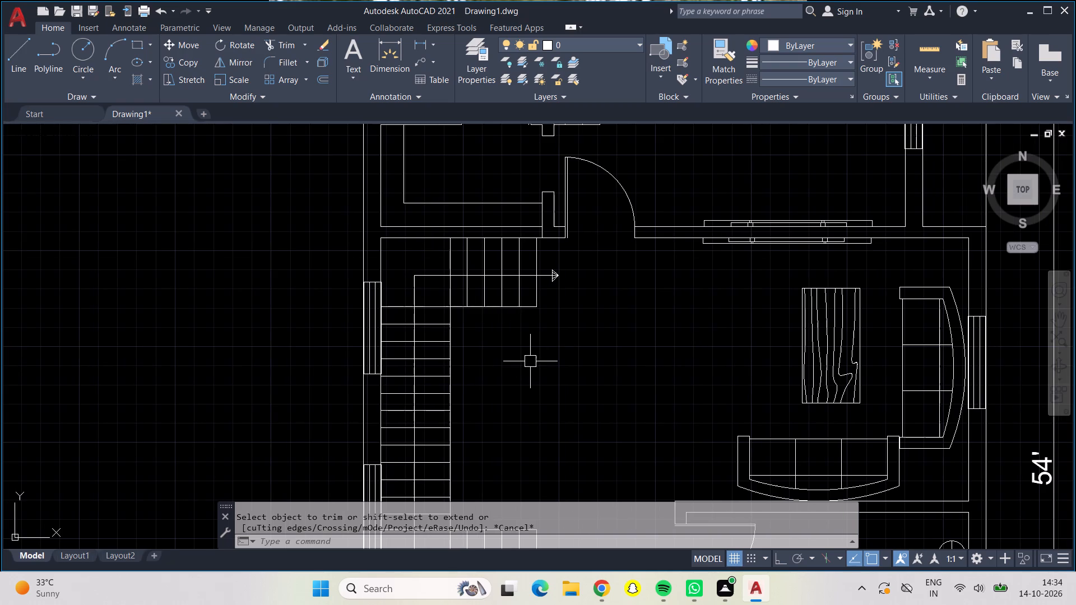
Draw a small circle centred on the starting end of the stair direction line, just east of the southern flight.
middle_drag(534, 362, 500, 348)
scroll(475, 354, down, 1)
middle_drag(481, 364, 477, 362)
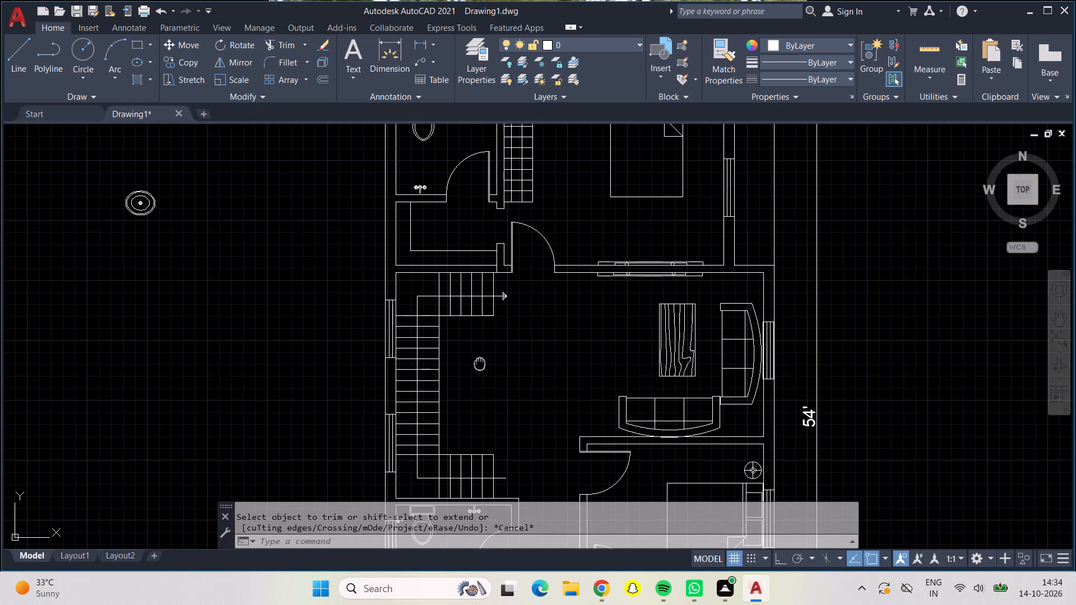
middle_drag(477, 362, 427, 271)
middle_click(508, 282)
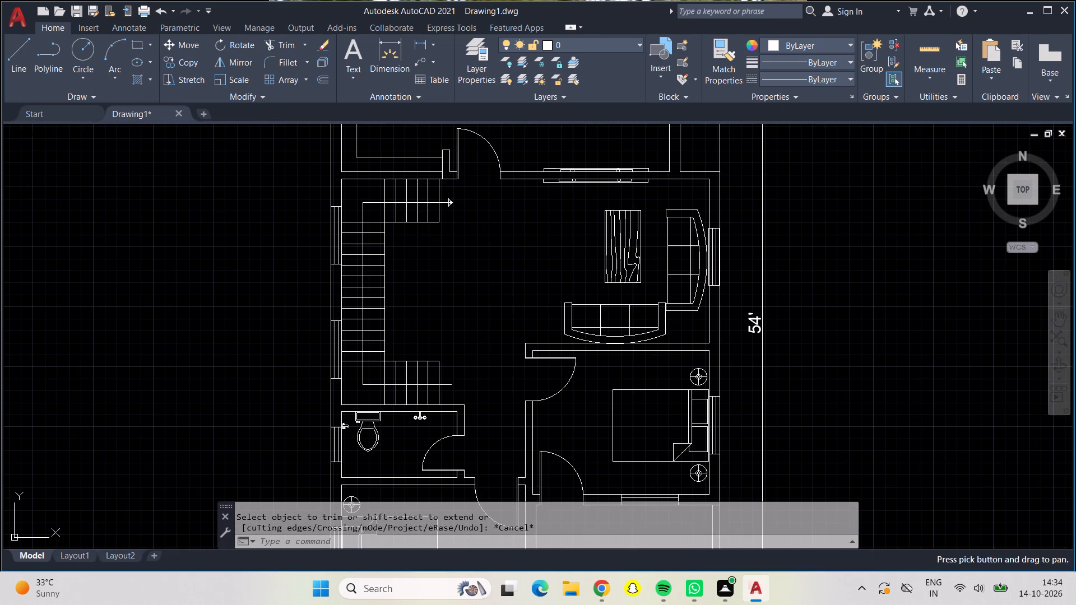
middle_drag(446, 314, 389, 257)
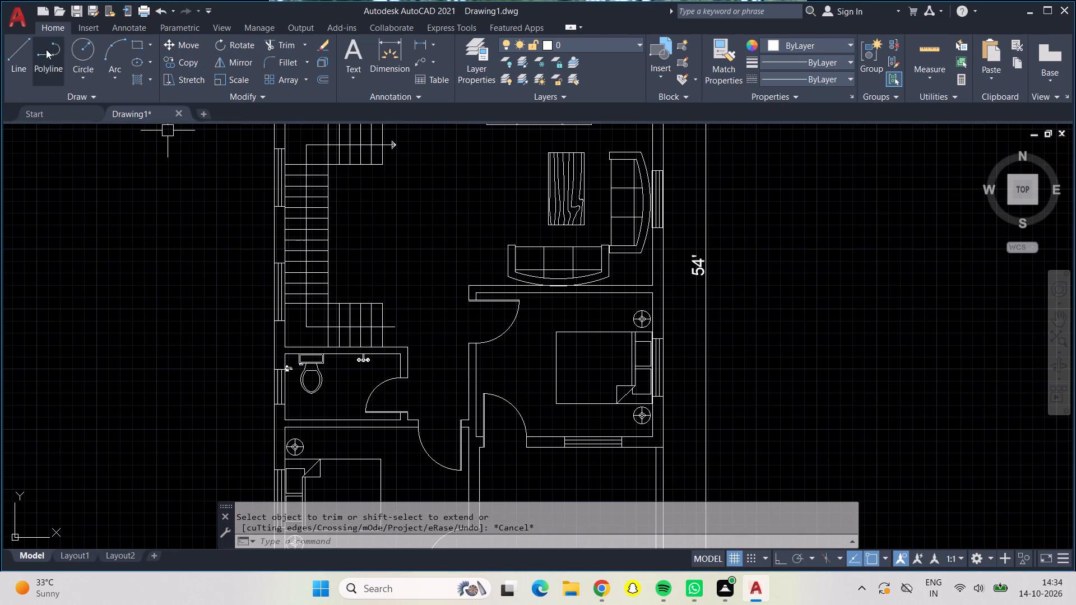
click(79, 55)
scroll(398, 317, up, 2)
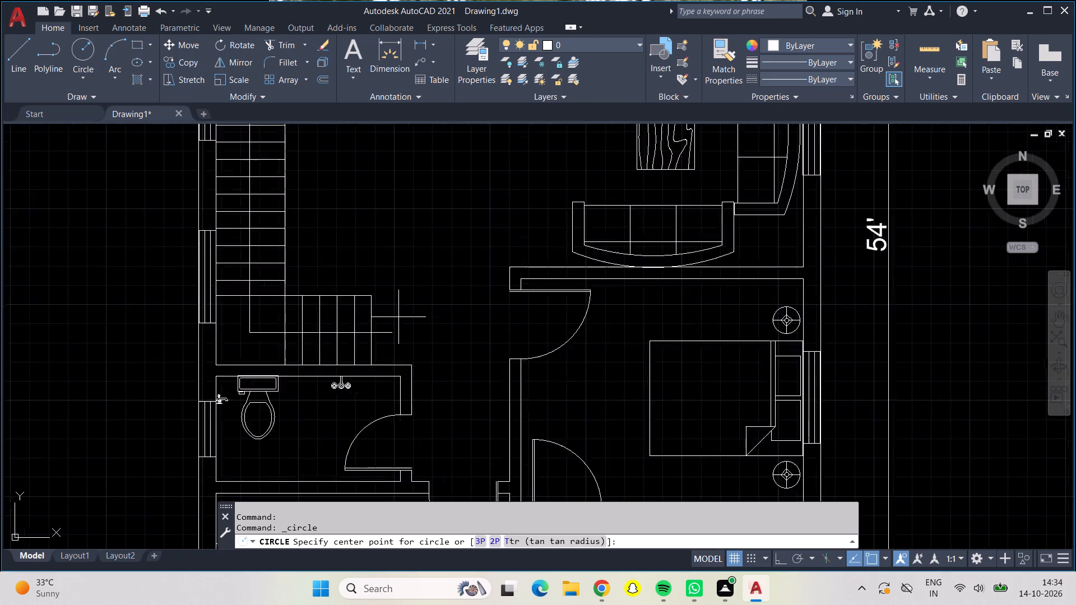
scroll(398, 317, up, 5)
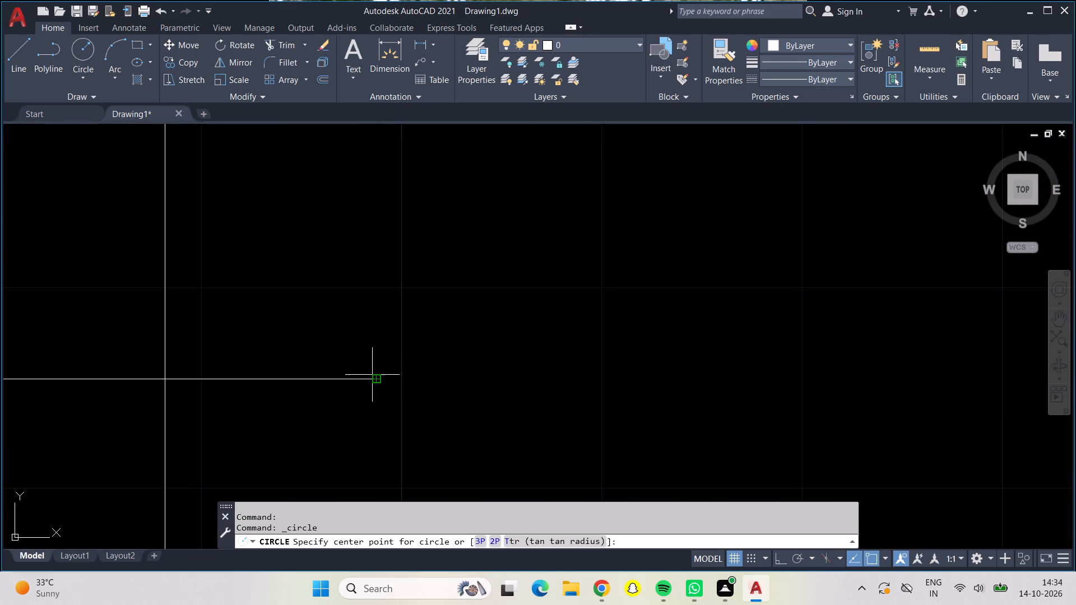
click(374, 380)
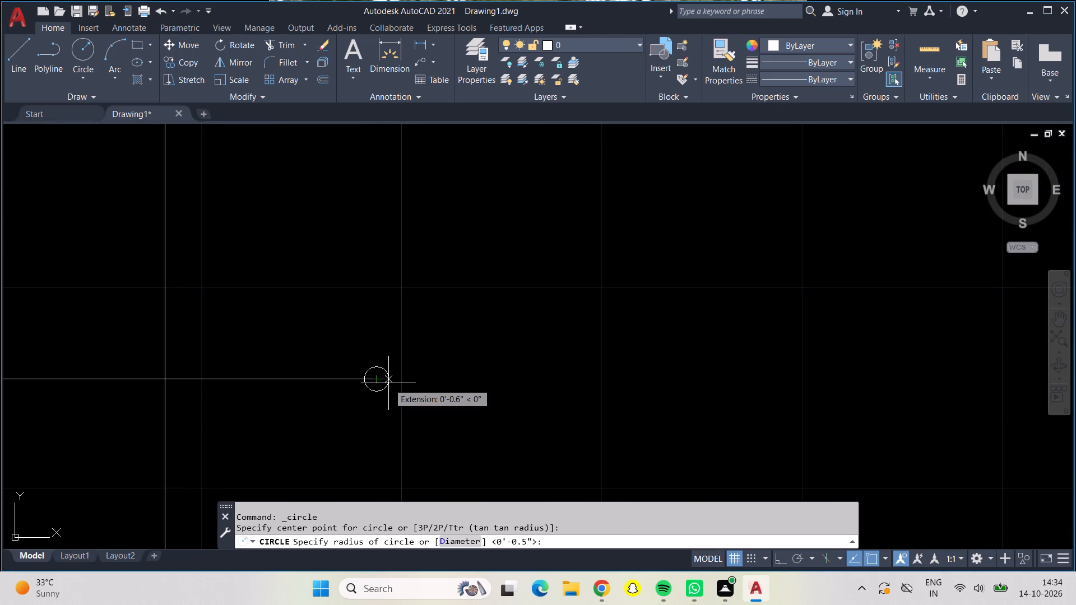
click(392, 383)
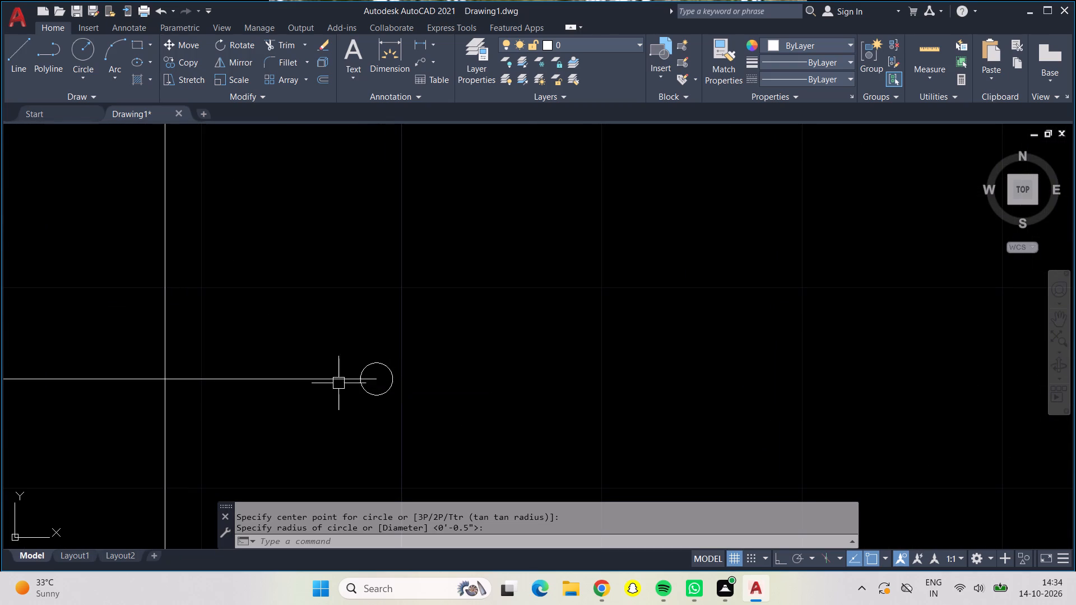
Look over the whole floor plan, from the northern rooms and staircase down to the southern bedrooms, to check what still needs detailing.
scroll(293, 349, down, 2)
scroll(356, 366, down, 3)
scroll(380, 356, up, 1)
scroll(380, 357, down, 3)
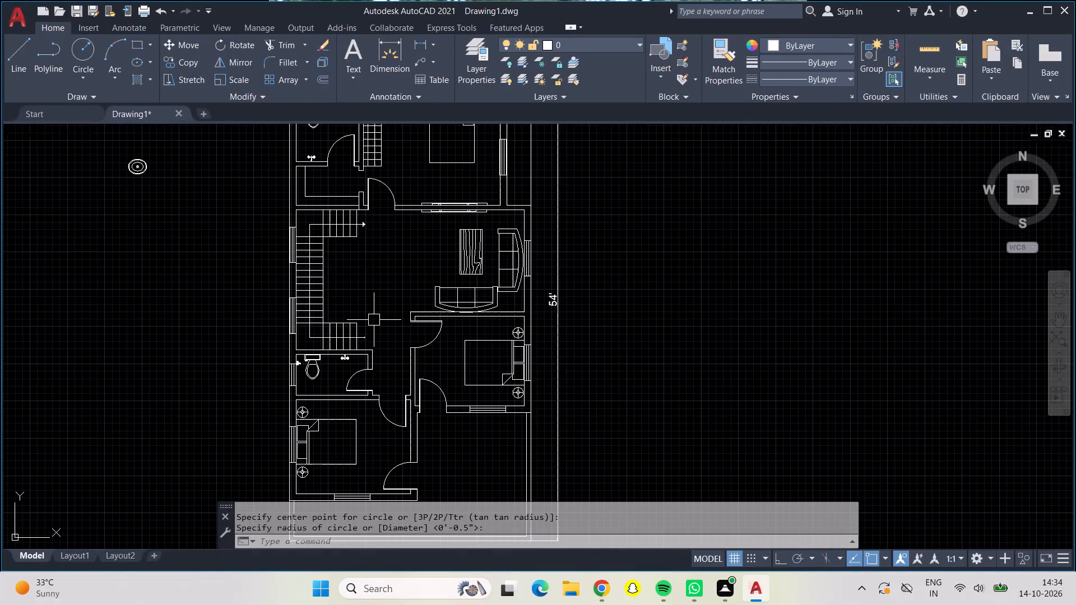
middle_drag(395, 299, 392, 405)
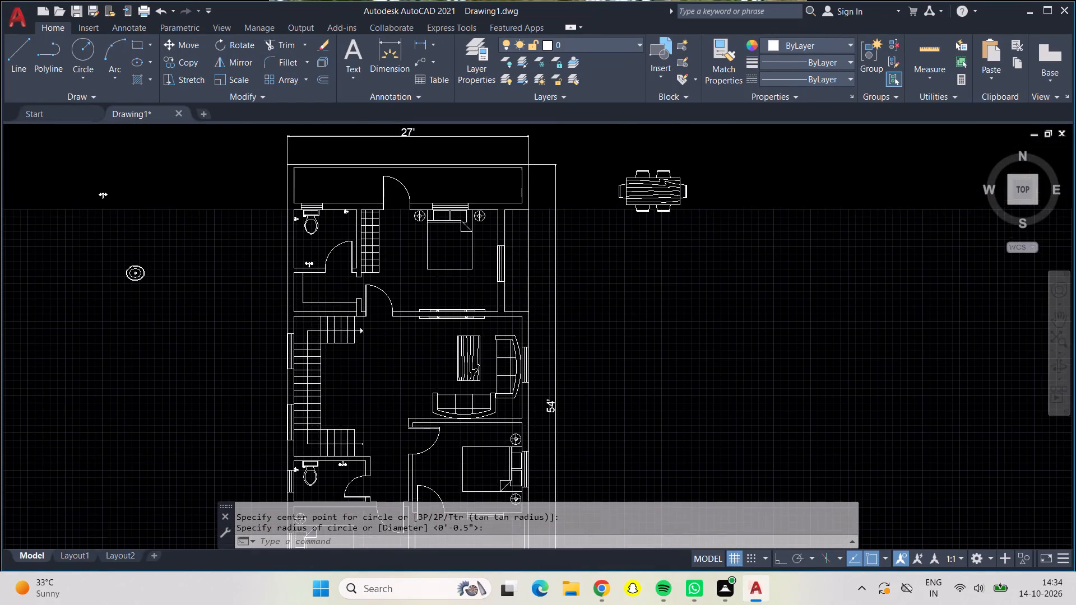
middle_drag(392, 405, 392, 412)
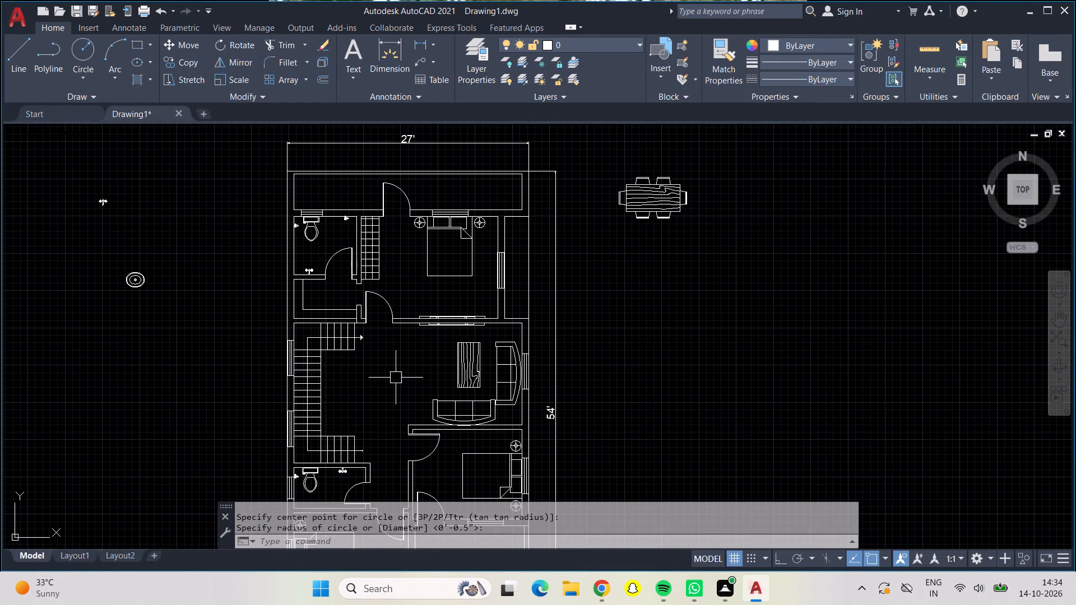
middle_drag(396, 378, 382, 281)
middle_drag(376, 317, 374, 369)
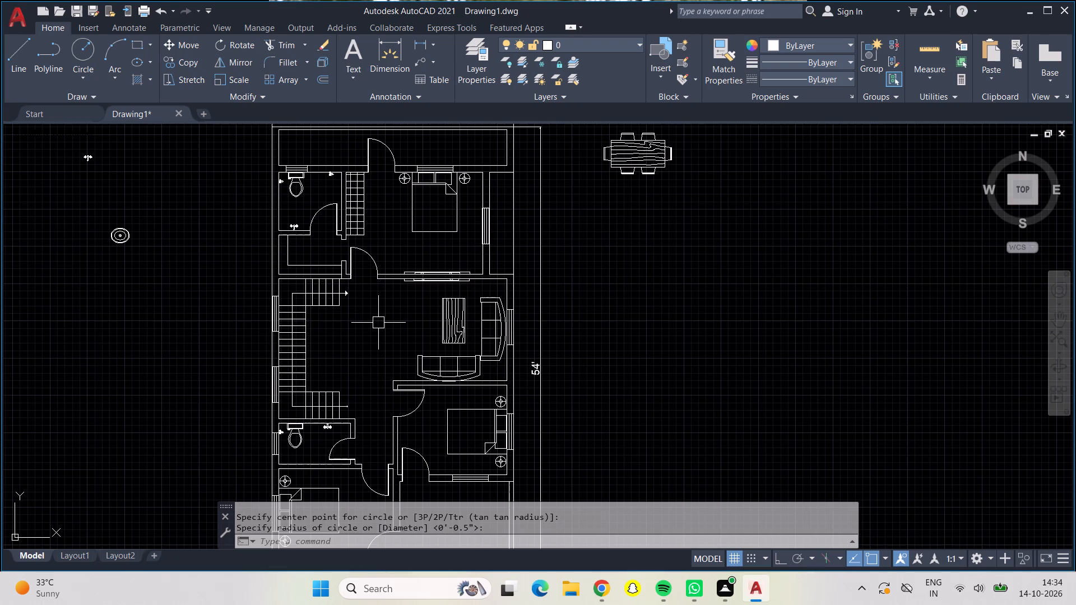
middle_drag(378, 317, 375, 369)
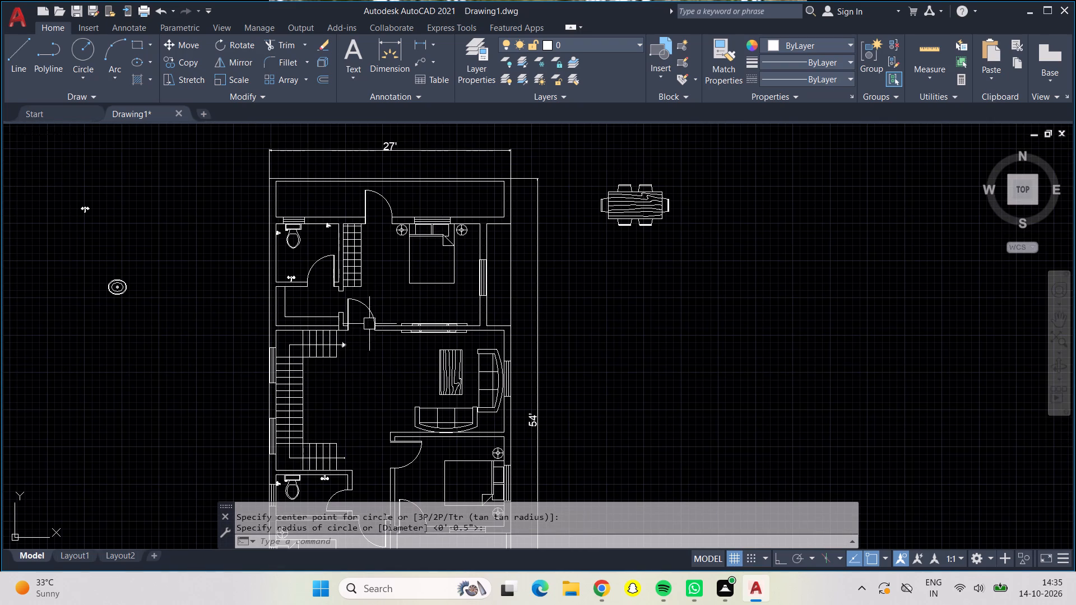
middle_drag(377, 291, 377, 224)
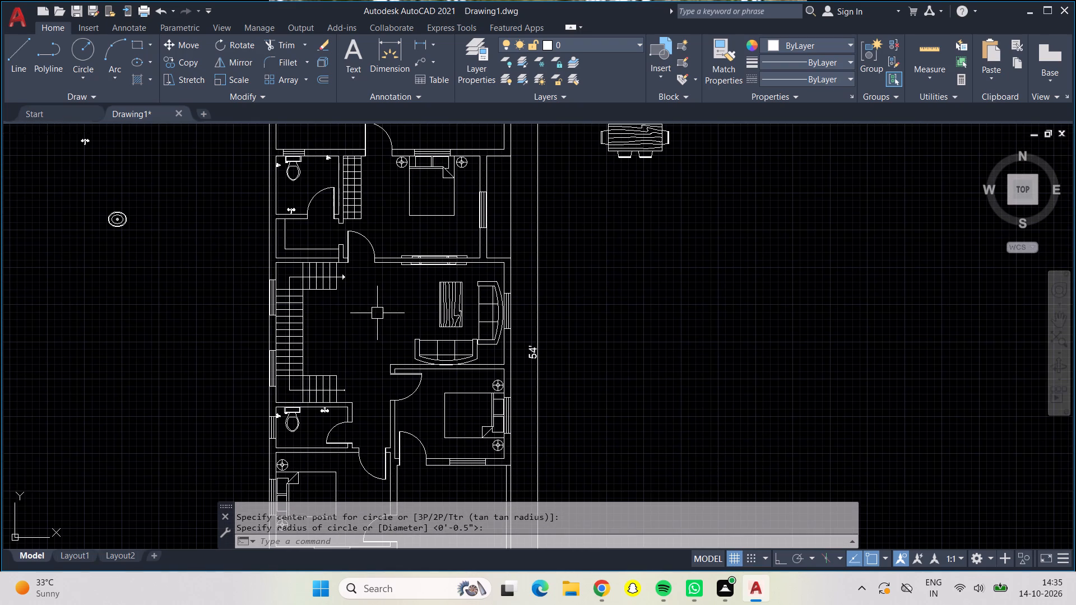
middle_drag(377, 313, 435, 176)
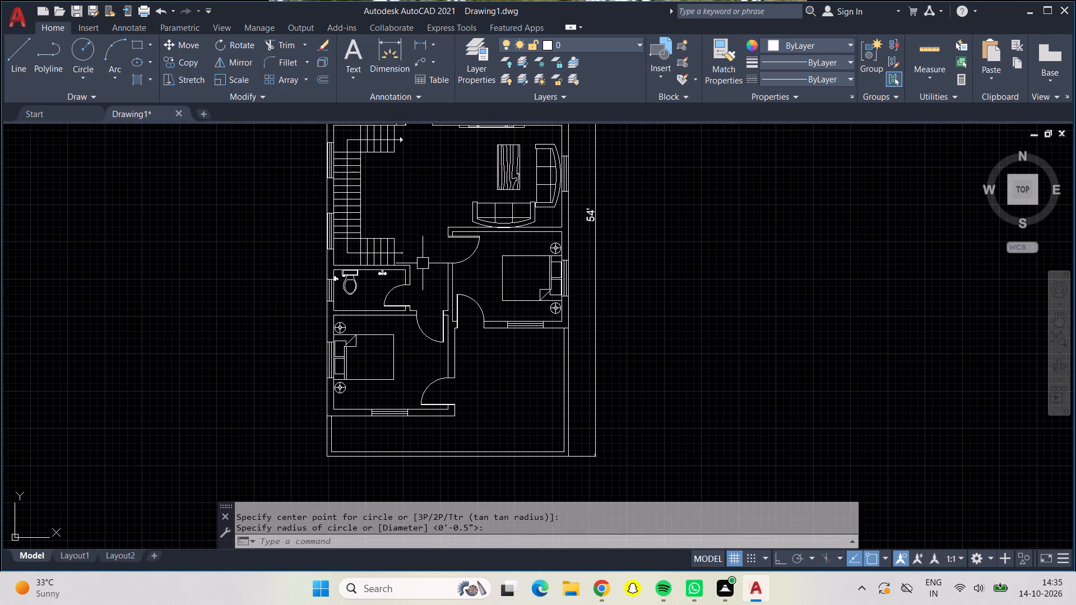
middle_drag(424, 292, 459, 366)
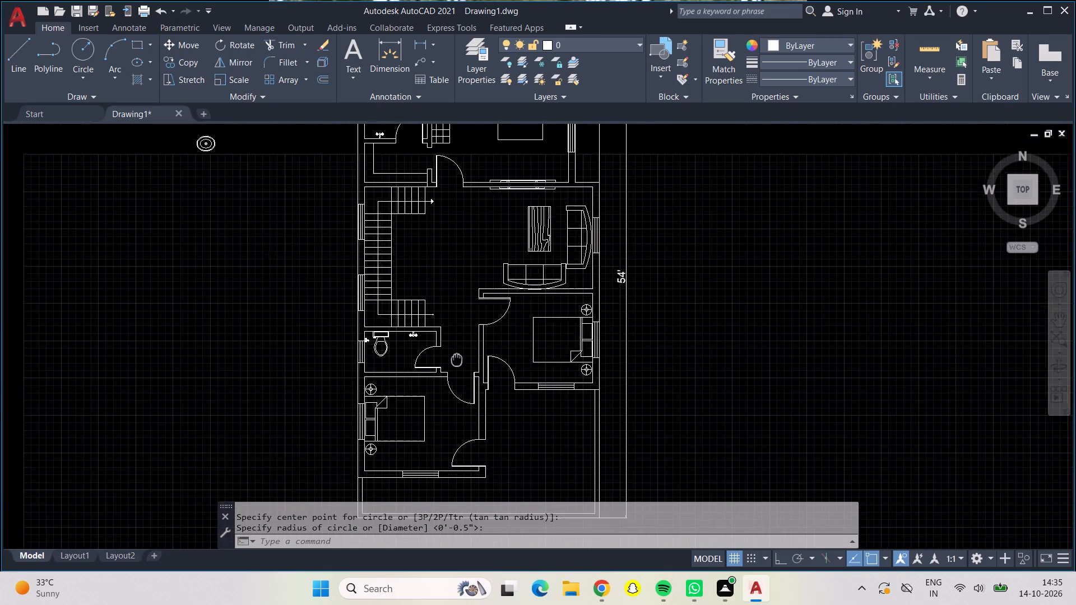
middle_drag(459, 366, 482, 425)
middle_drag(477, 317, 505, 411)
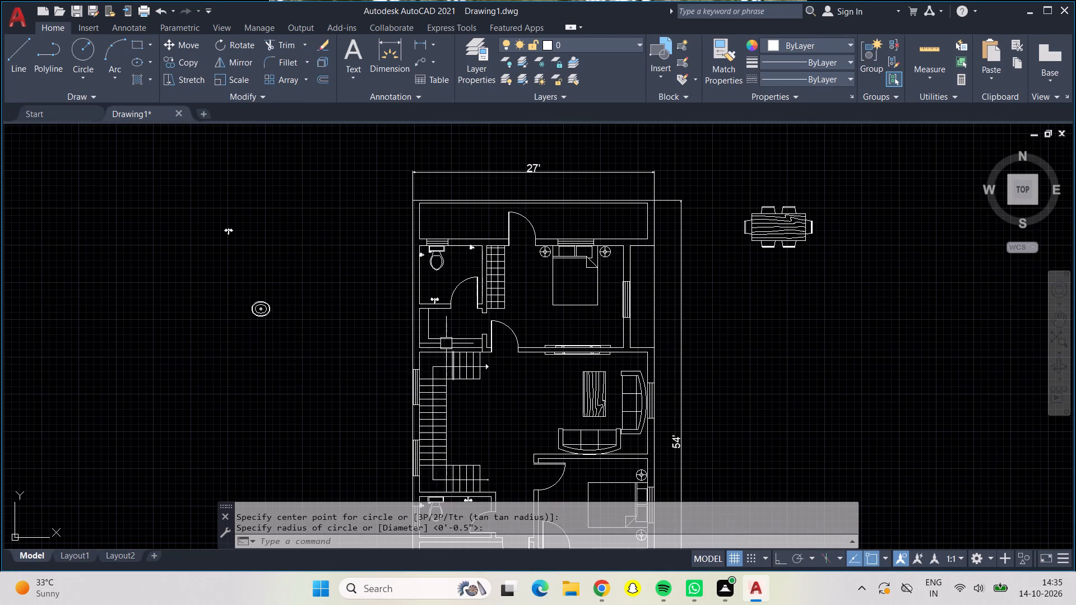
Add the multiline text label "V" with a 10" height just north of the ventilator opening behind the northern bathroom's toilet.
scroll(437, 234, up, 4)
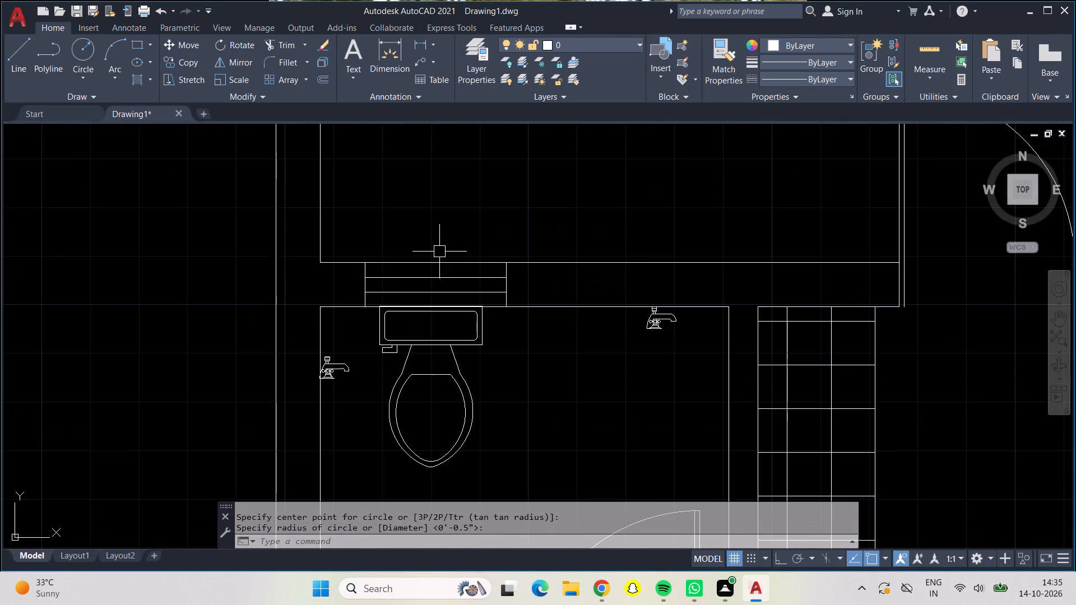
scroll(439, 252, up, 1)
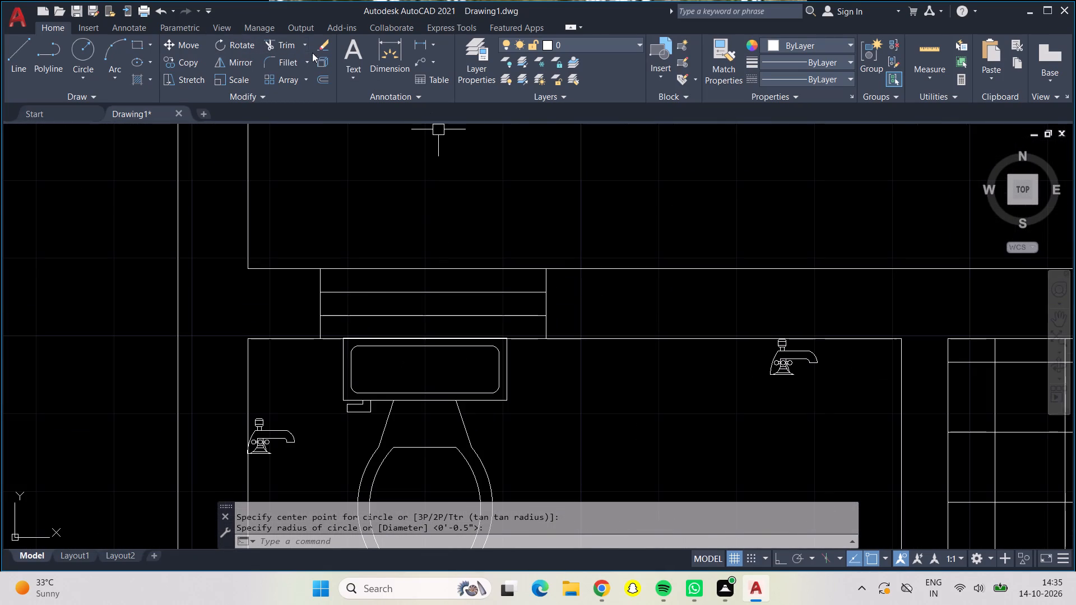
drag(348, 58, 354, 76)
click(347, 49)
click(346, 62)
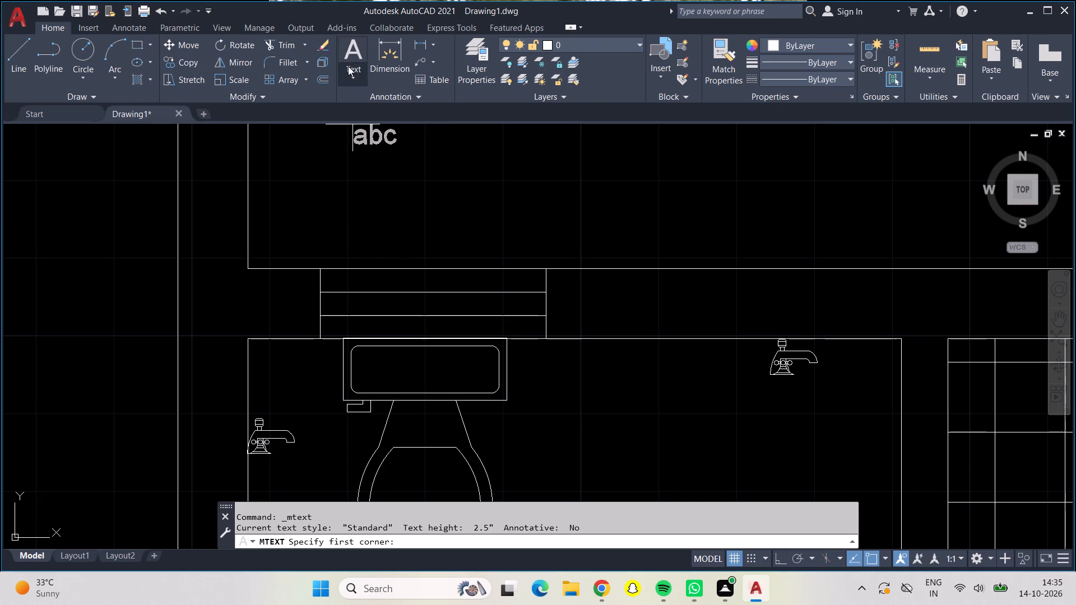
click(381, 191)
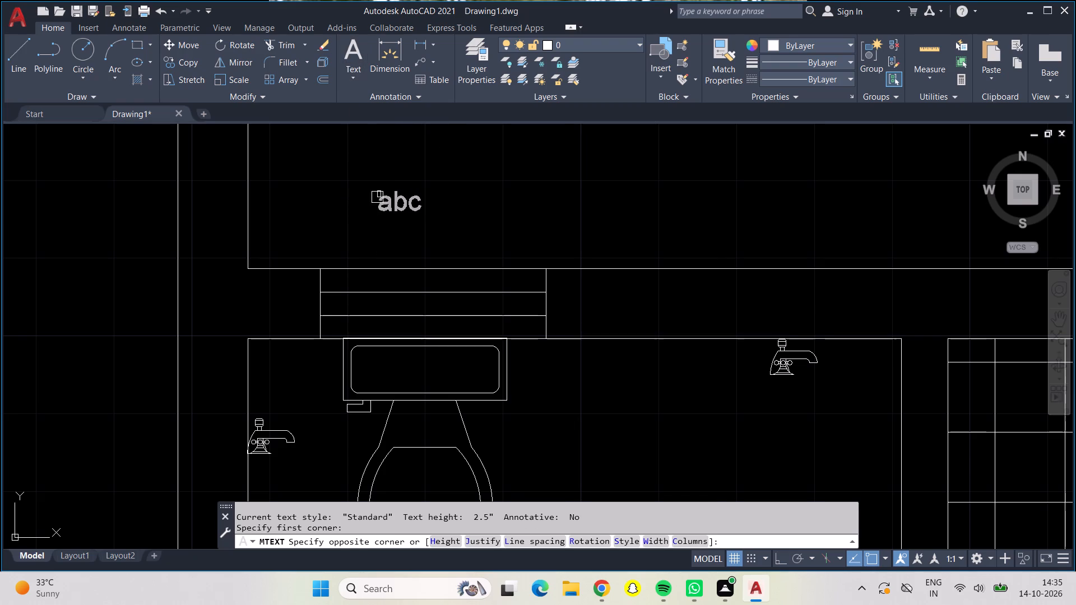
click(452, 257)
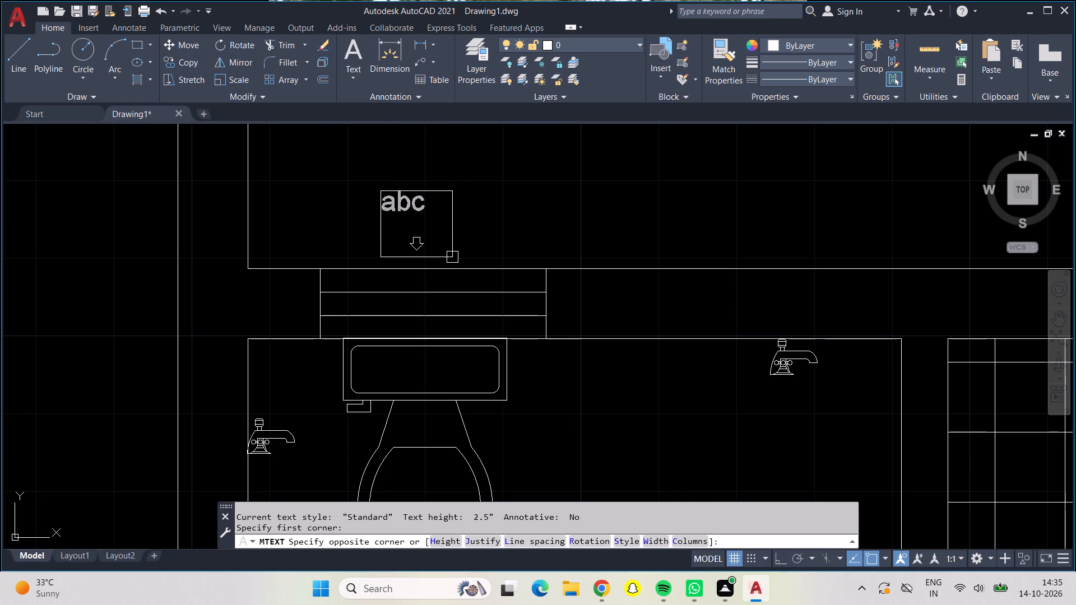
click(200, 66)
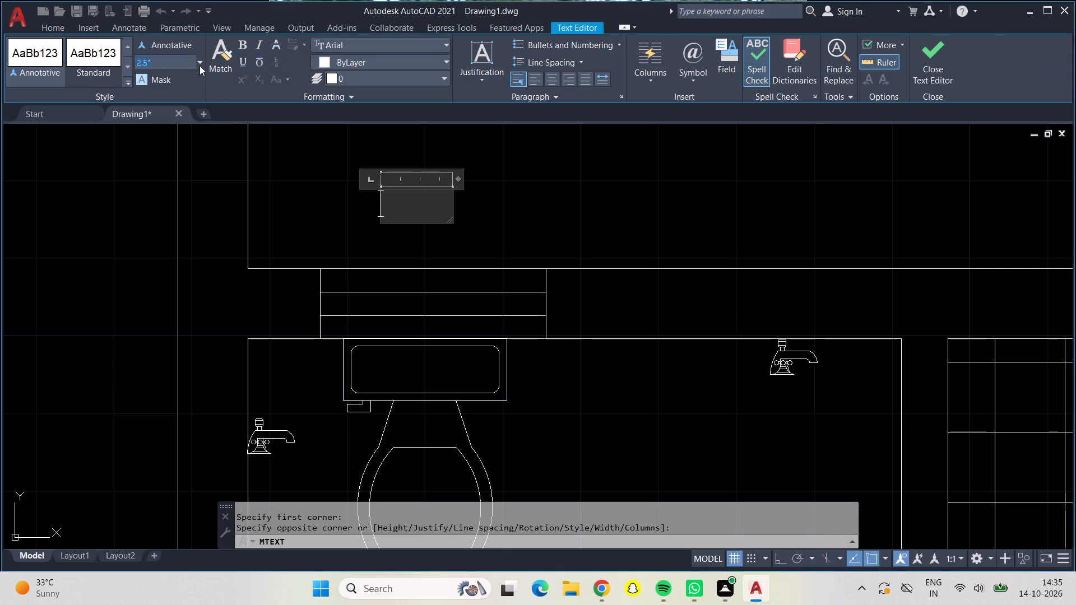
click(189, 80)
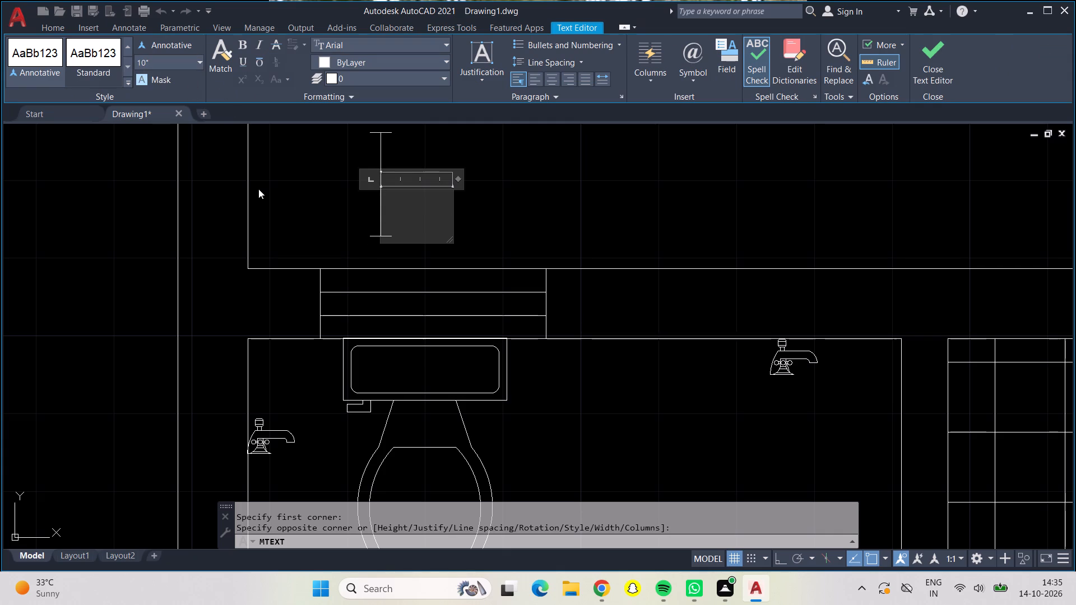
key(v)
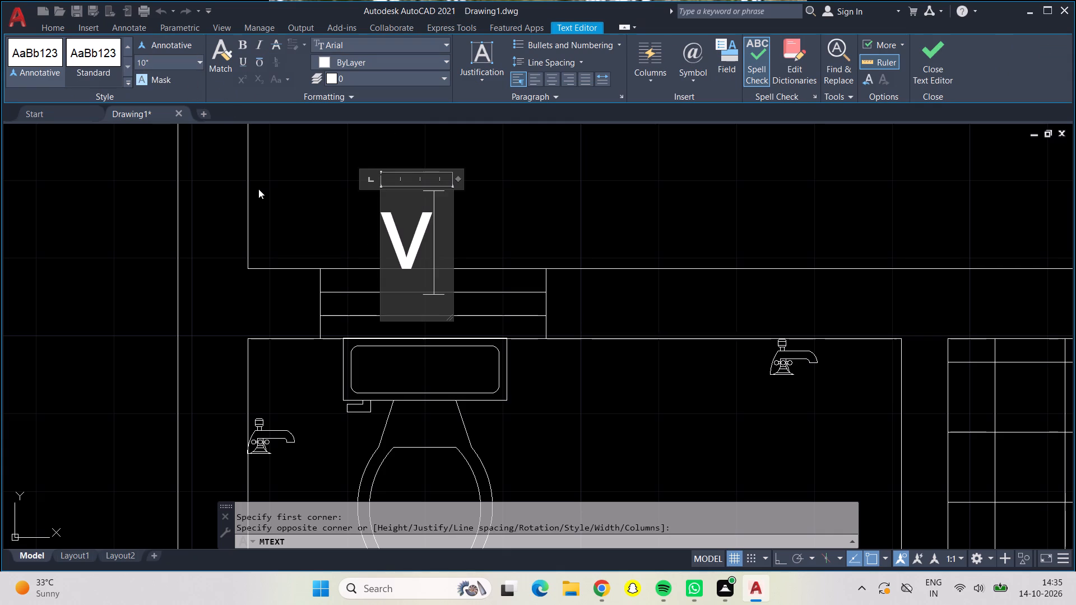
click(281, 204)
Move the V label slightly north so it sits clear of the wall line above the ventilator.
click(412, 243)
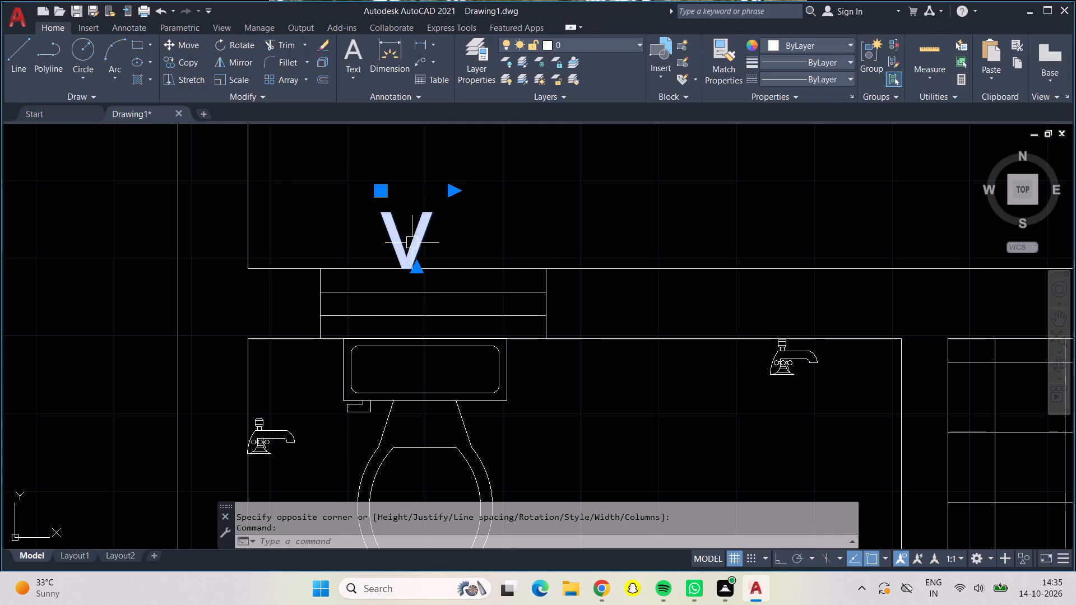
click(193, 48)
click(401, 223)
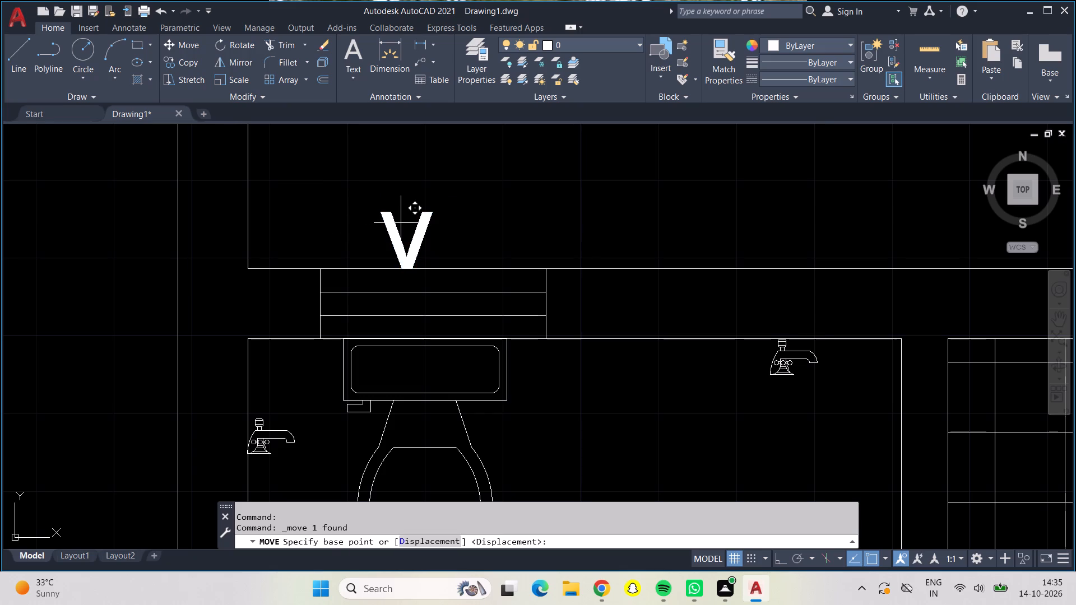
click(401, 201)
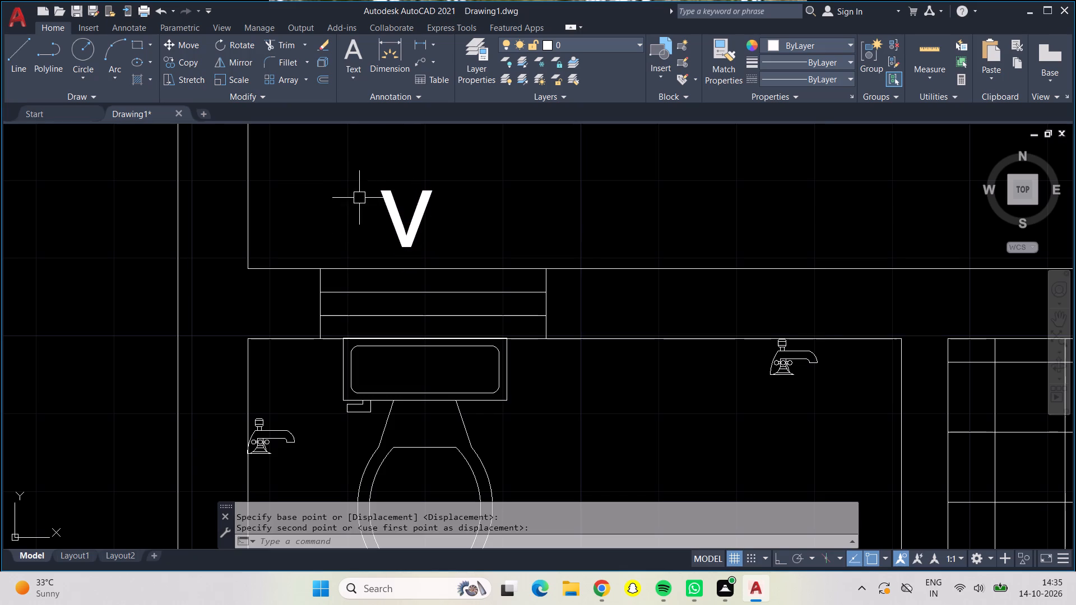
Copy the V label to just outside the ventilator in the southern bathroom's west wall.
drag(351, 173, 369, 171)
drag(480, 243, 483, 254)
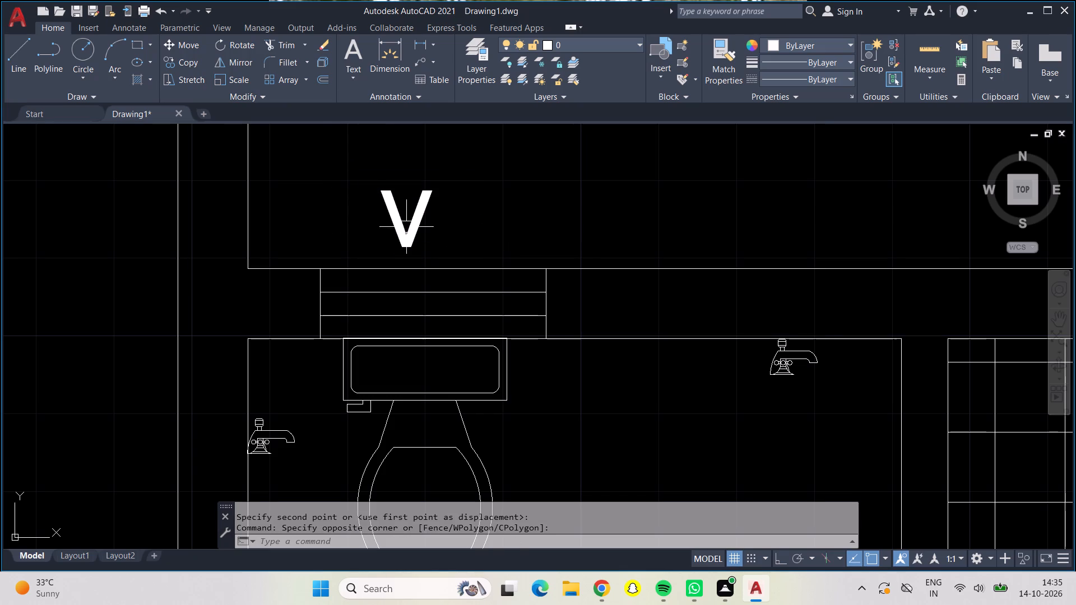
click(405, 226)
click(187, 68)
drag(410, 231, 404, 238)
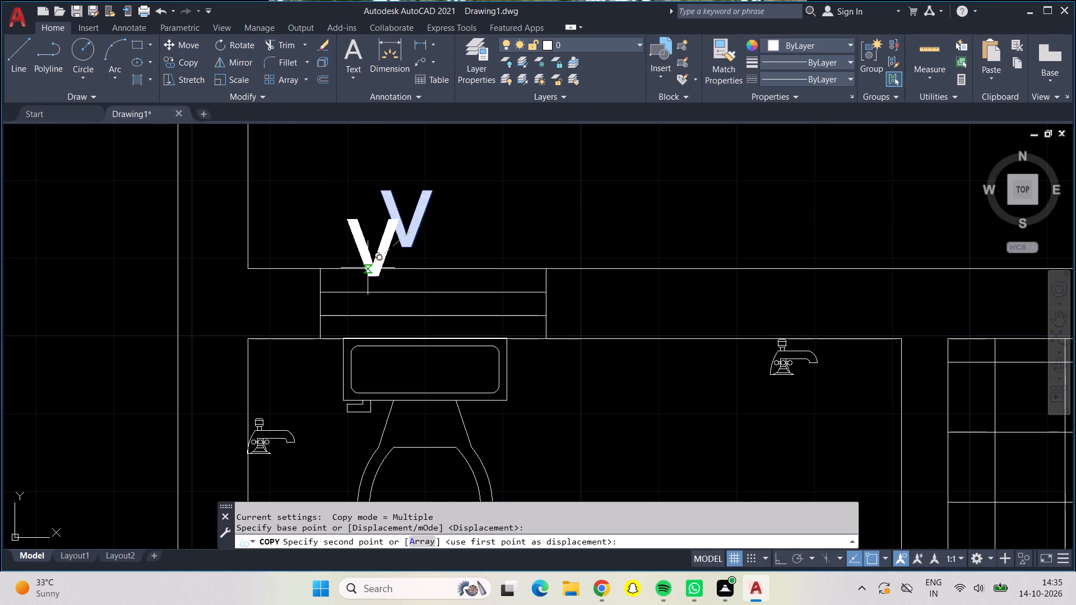
scroll(348, 281, down, 4)
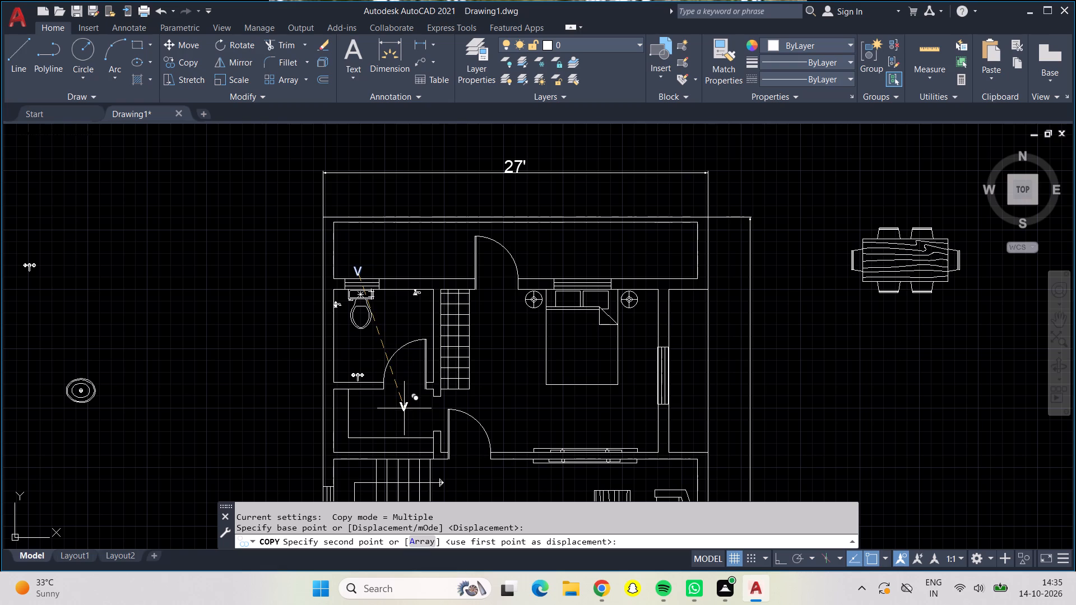
middle_drag(403, 409, 389, 207)
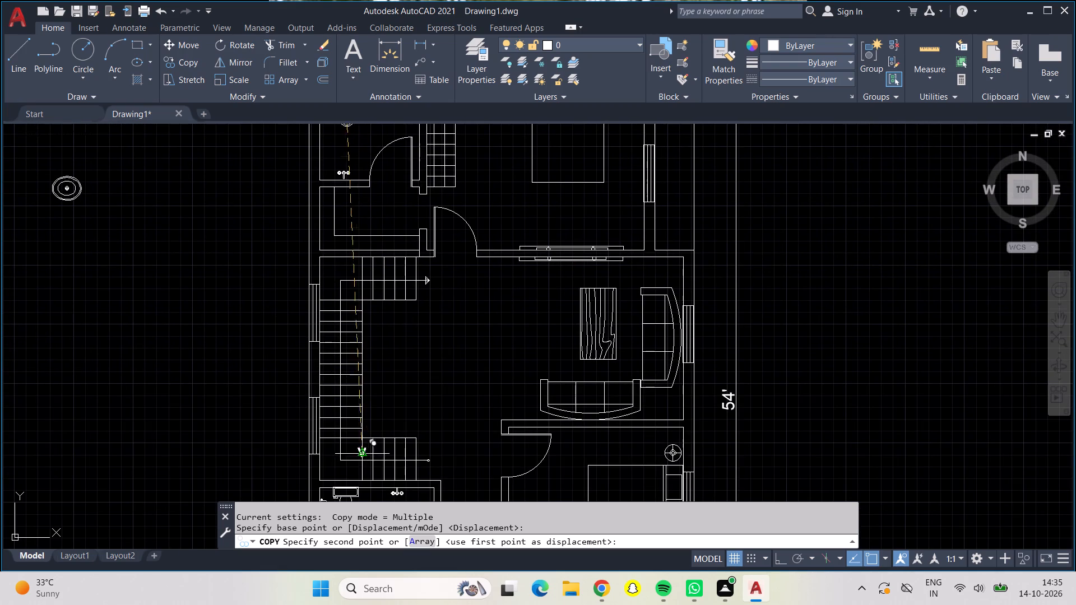
middle_drag(276, 454, 282, 231)
scroll(290, 309, up, 2)
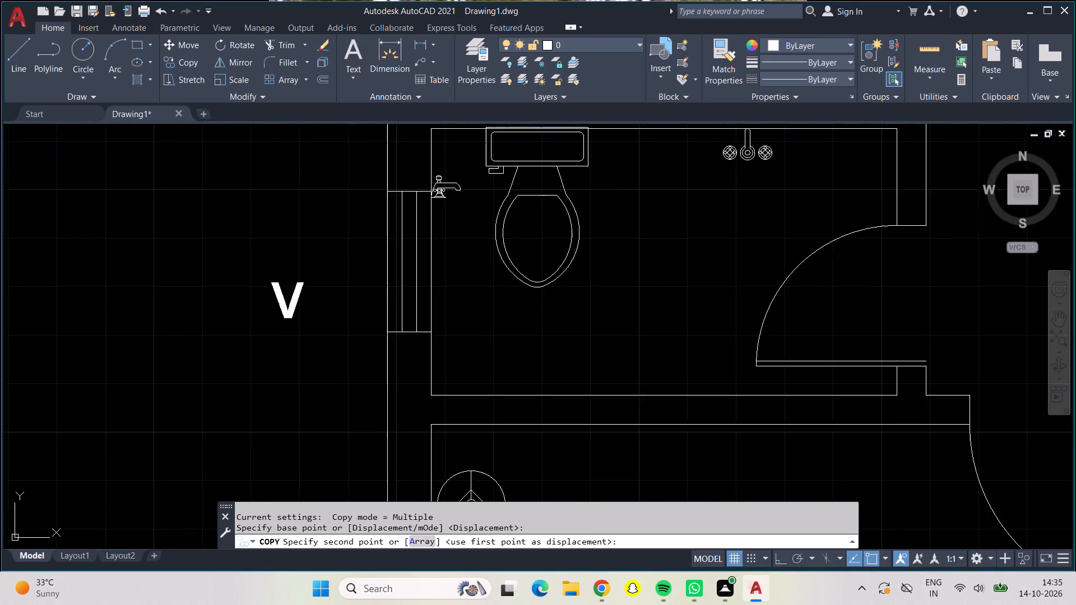
scroll(290, 309, up, 2)
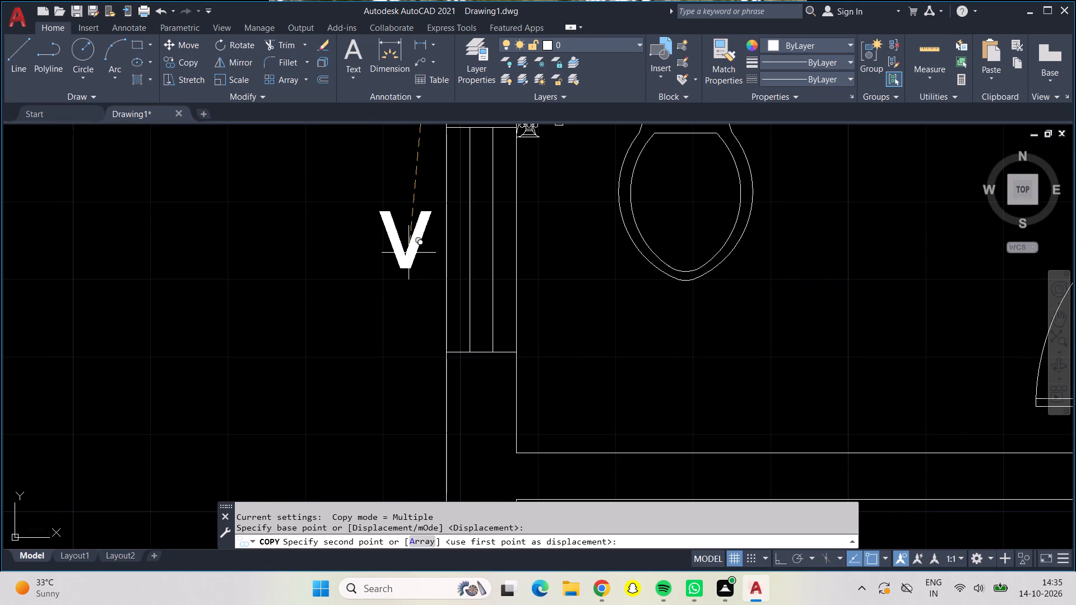
click(409, 254)
scroll(412, 263, down, 1)
scroll(414, 266, up, 1)
scroll(415, 268, down, 2)
scroll(467, 333, down, 2)
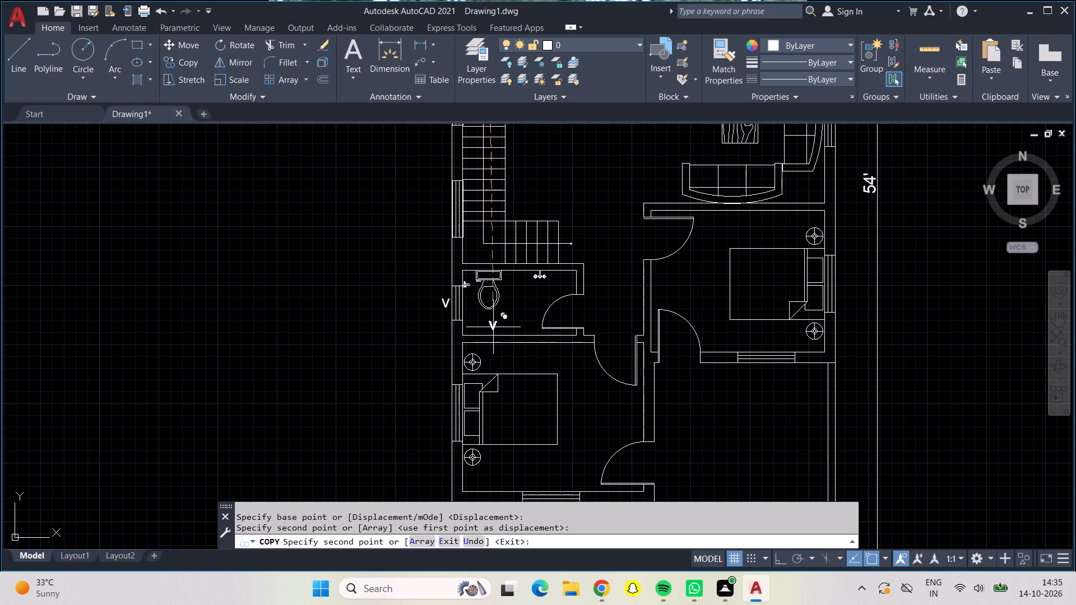
Add the multiline text label "W" with a 10" height just north of the window behind the northern bedroom's bed.
scroll(536, 309, down, 1)
key(Escape)
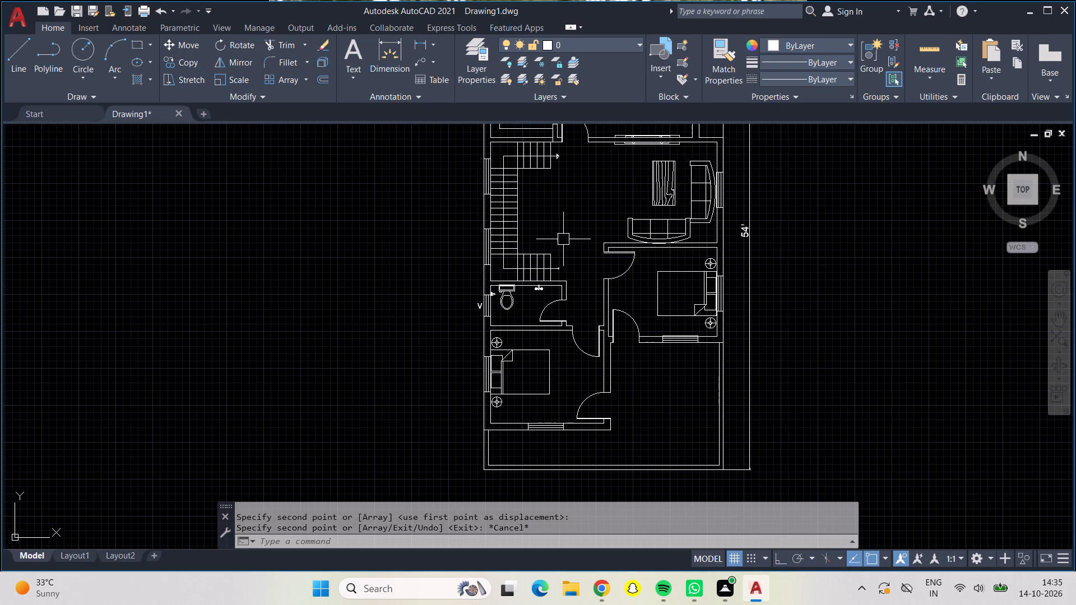
middle_drag(560, 231, 423, 411)
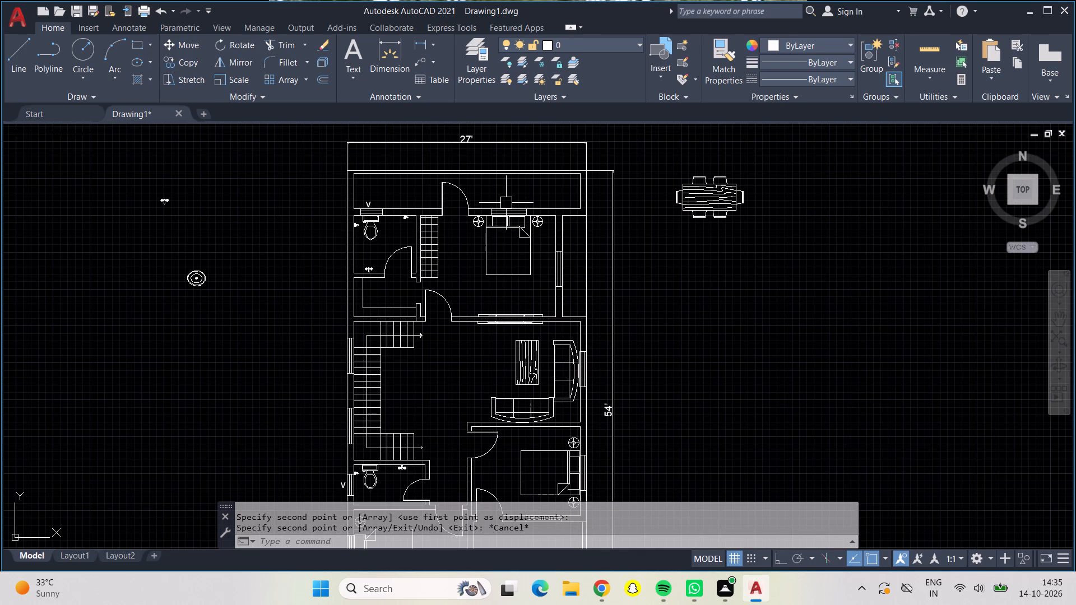
scroll(507, 201, up, 4)
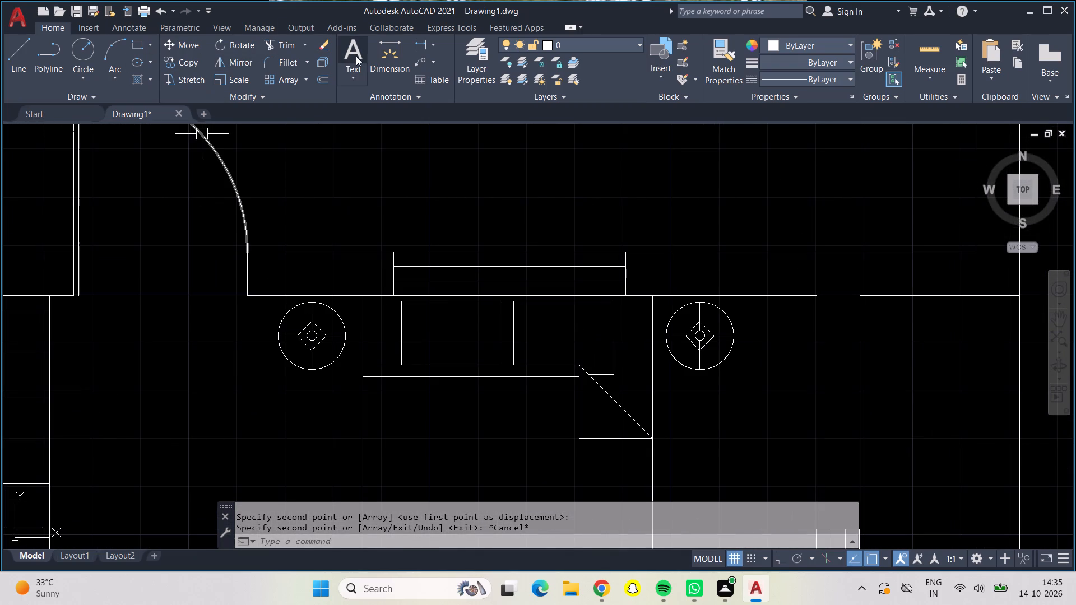
click(356, 56)
drag(484, 189, 483, 203)
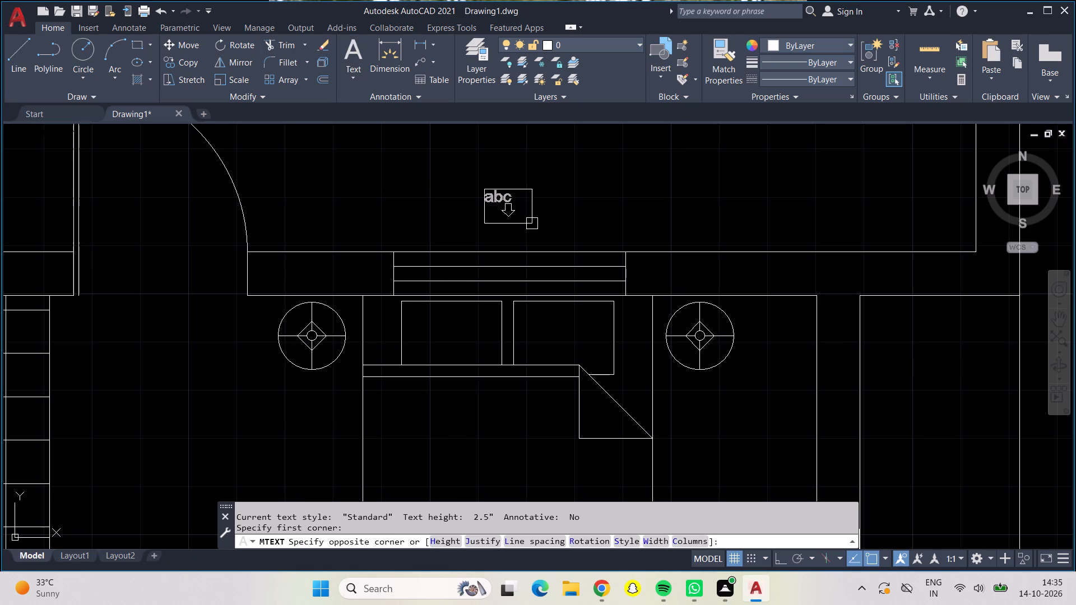
click(538, 224)
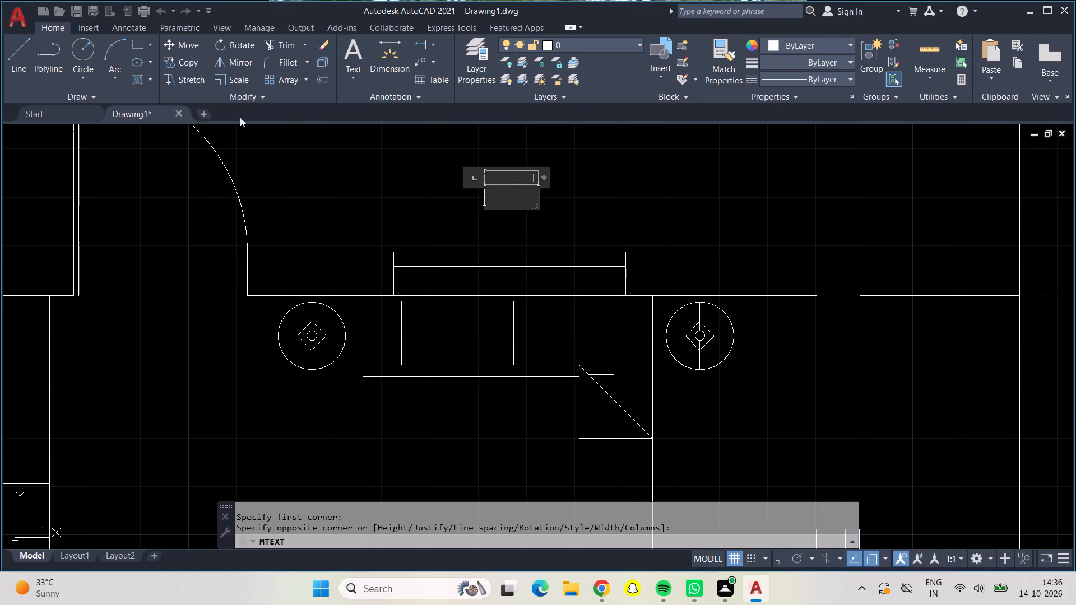
click(166, 62)
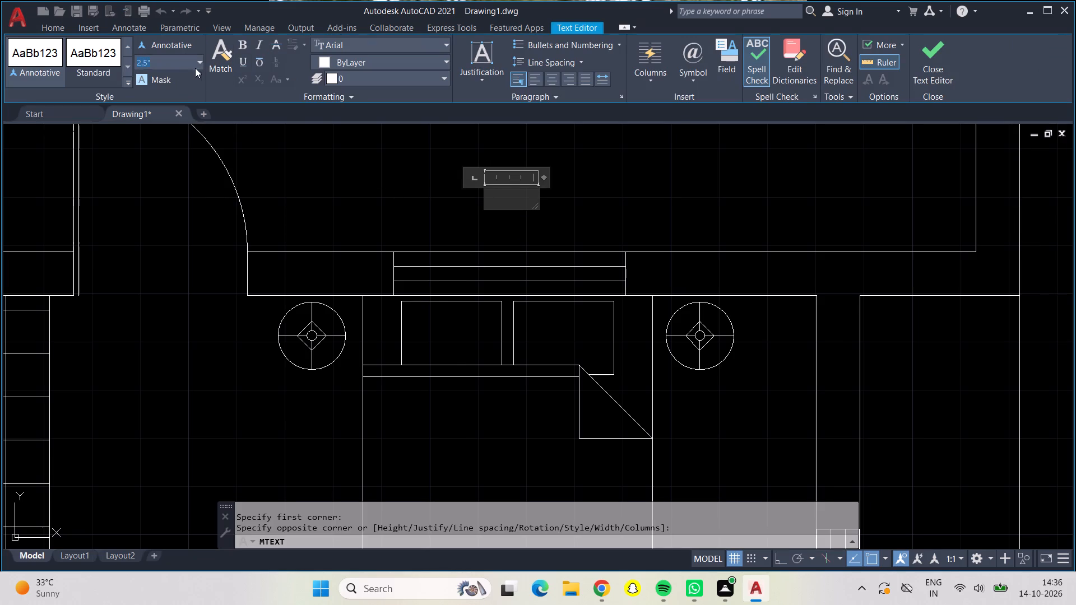
click(200, 69)
click(183, 77)
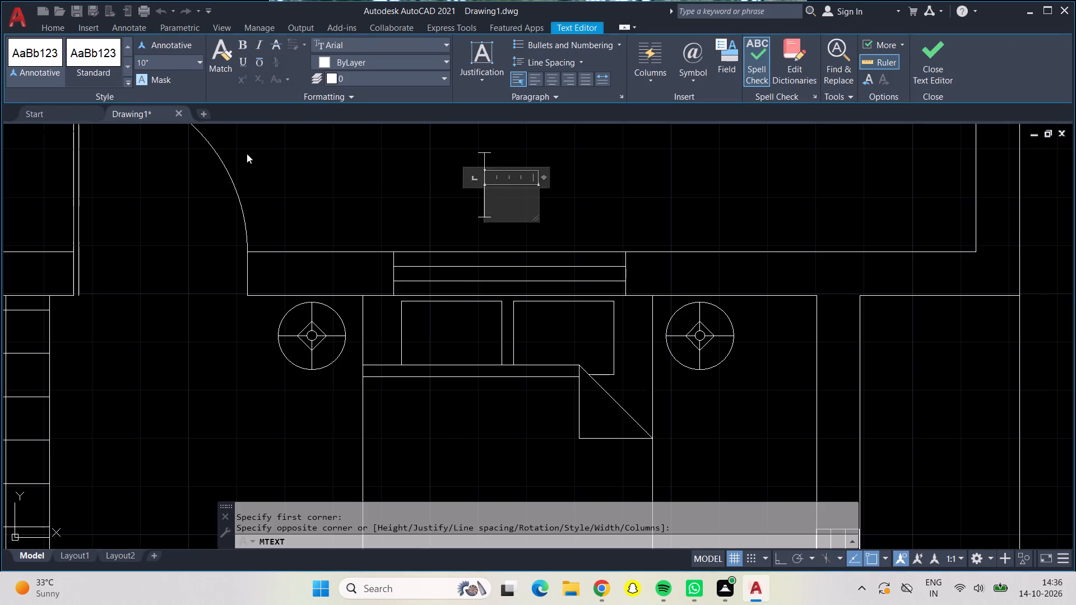
key(w)
click(379, 206)
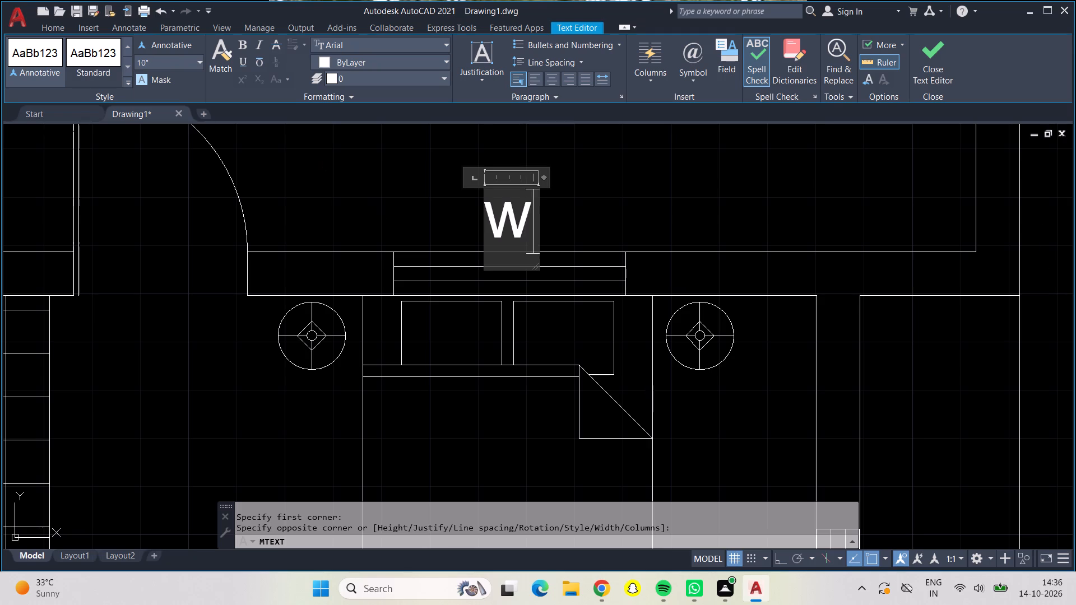
Copy the W label to just outside the window in the northern bedroom's east wall.
click(498, 217)
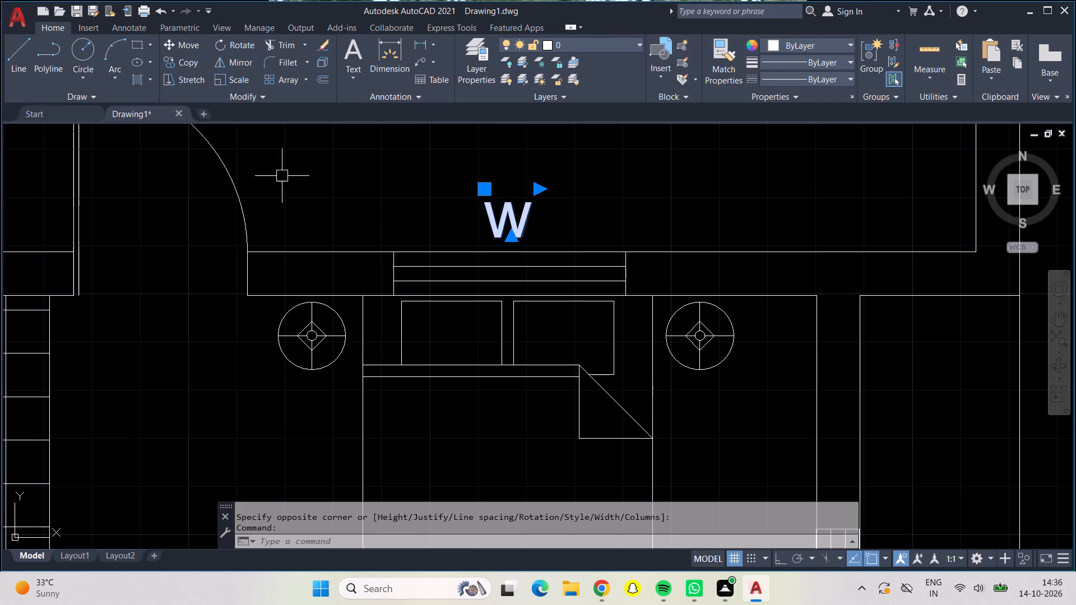
click(177, 69)
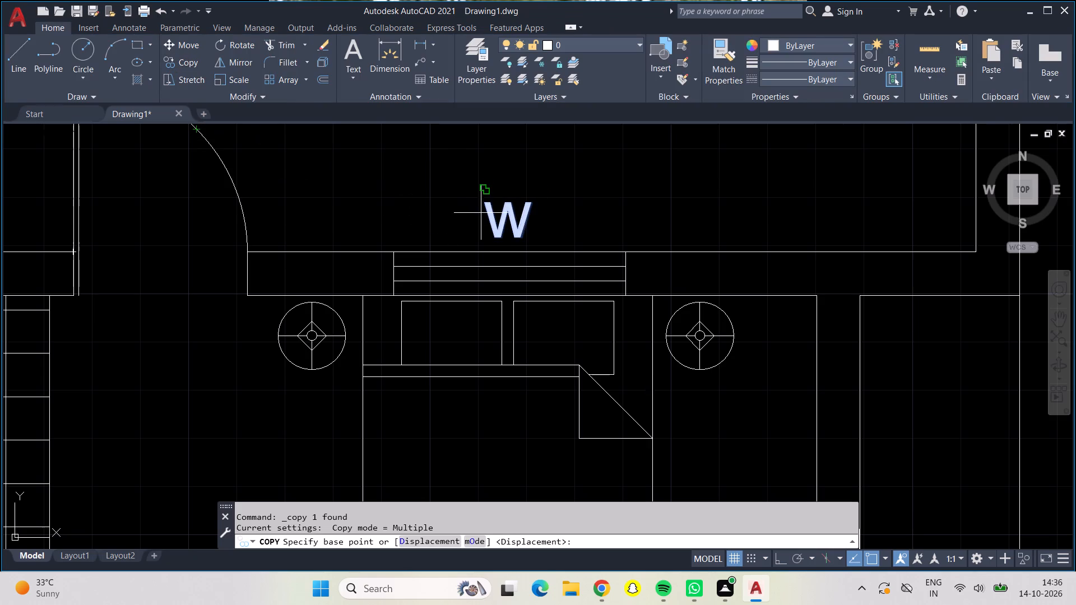
click(483, 213)
scroll(380, 276, down, 3)
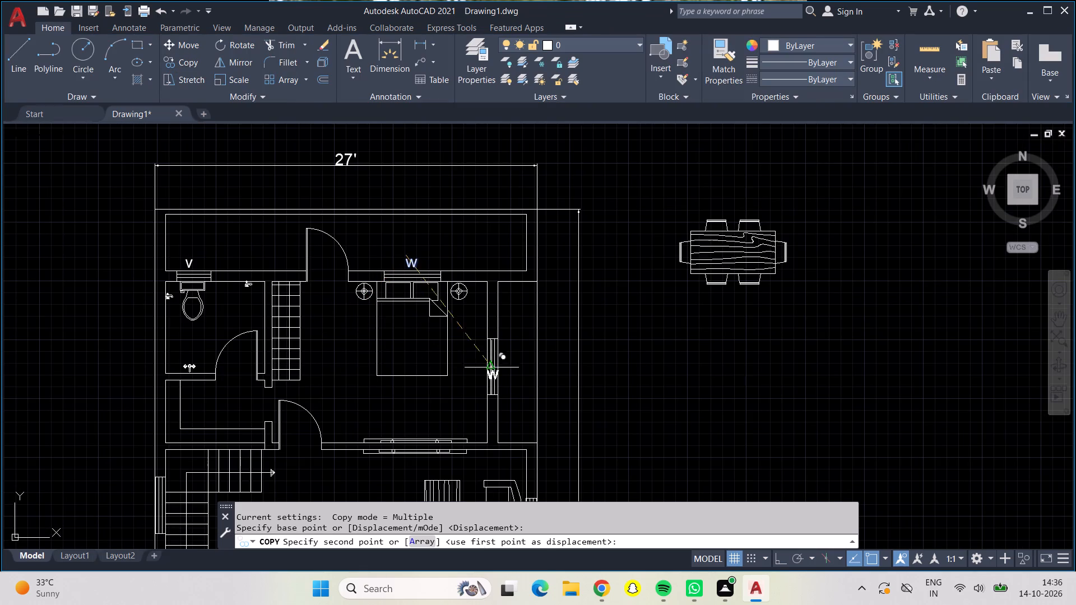
scroll(505, 373, up, 3)
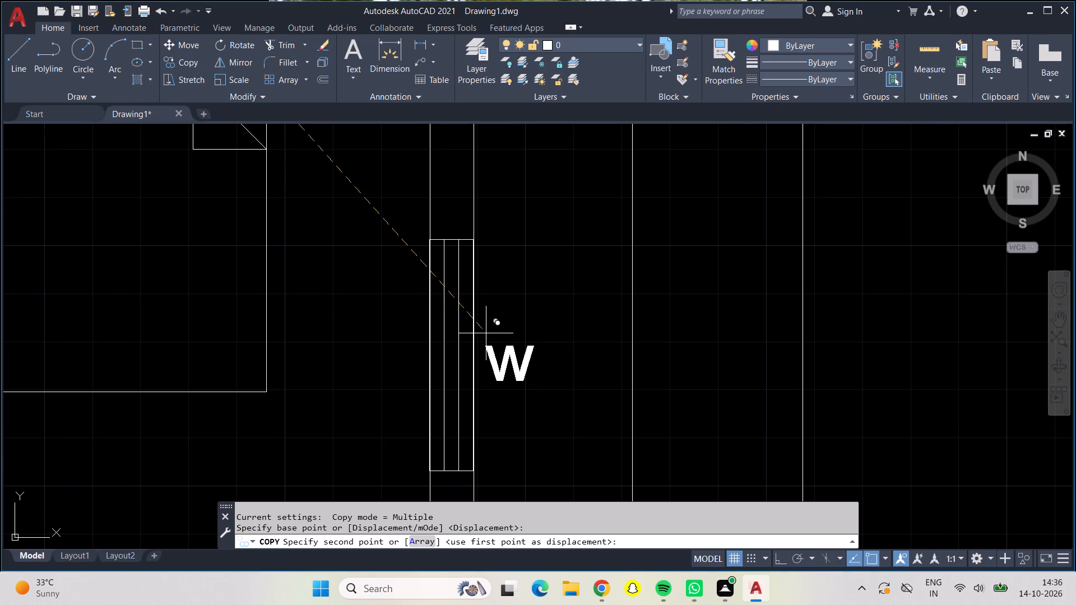
click(484, 329)
Place further copies of the W label just outside the east-wall windows of the living room and the southeastern bedroom.
scroll(482, 334, down, 2)
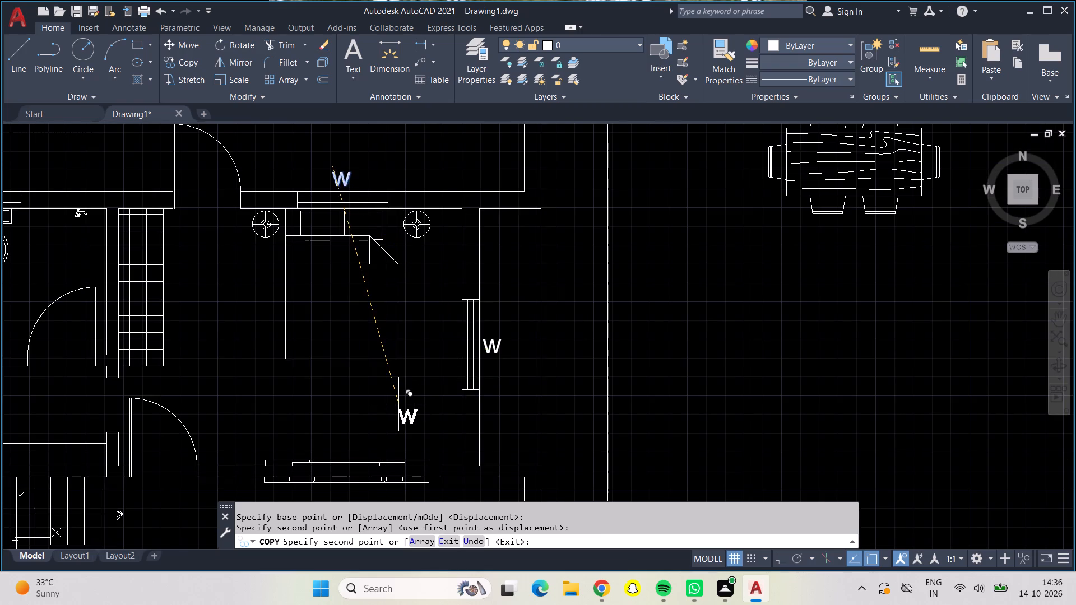
scroll(398, 404, down, 1)
middle_drag(398, 404, 279, 169)
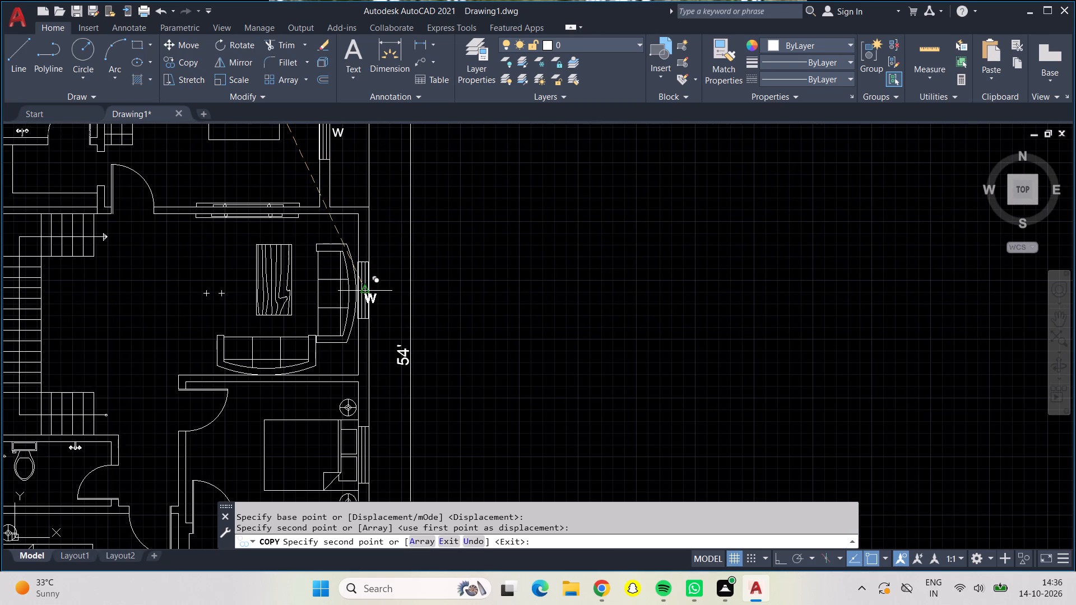
scroll(376, 283, up, 4)
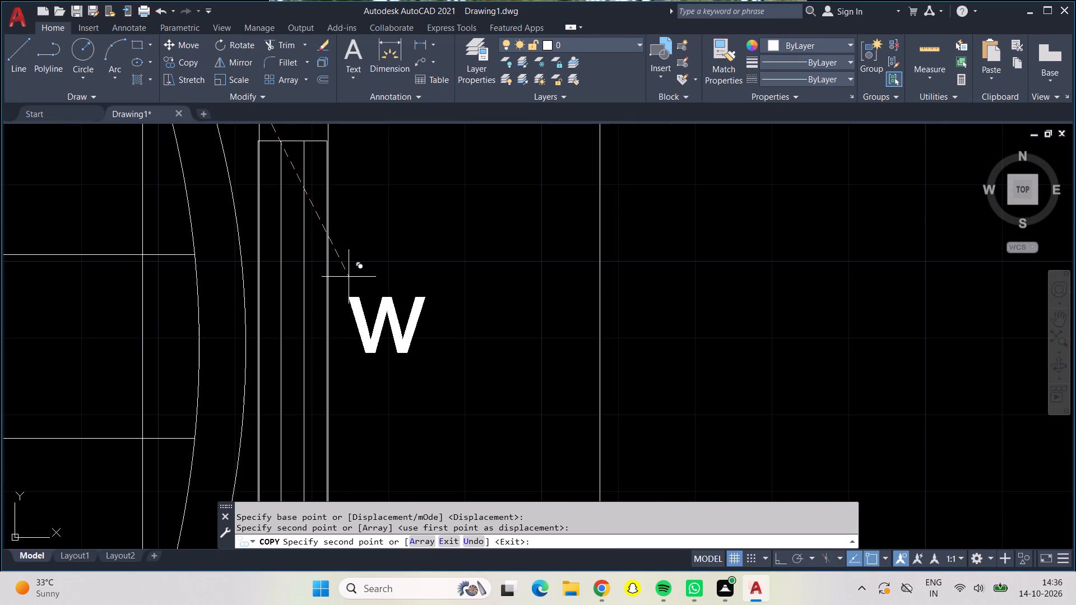
click(349, 277)
scroll(347, 281, up, 1)
scroll(346, 283, down, 6)
middle_drag(363, 352, 333, 198)
scroll(326, 323, down, 1)
scroll(326, 323, up, 1)
scroll(326, 323, down, 1)
scroll(326, 323, up, 5)
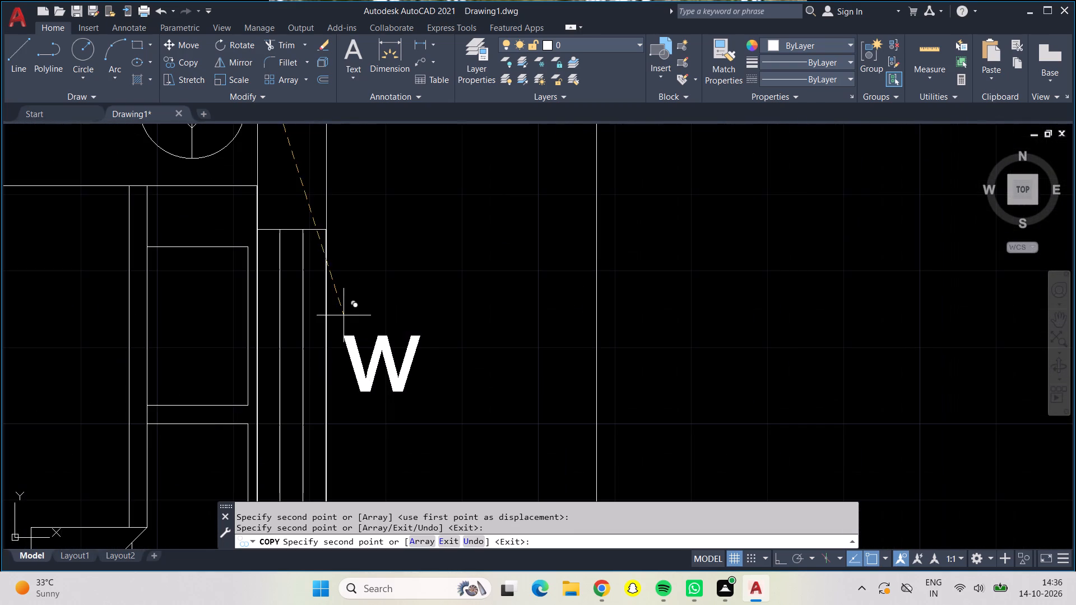
click(343, 351)
Place copies of the W label just south of the south-wall windows of the southeastern and southwestern bedrooms.
scroll(350, 345, down, 3)
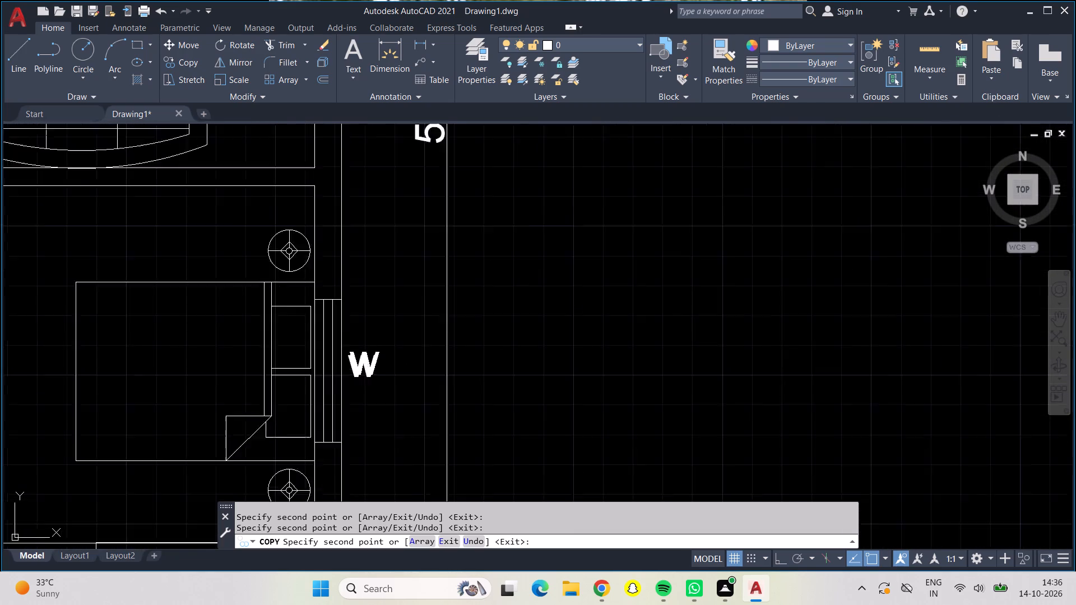
scroll(379, 350, down, 1)
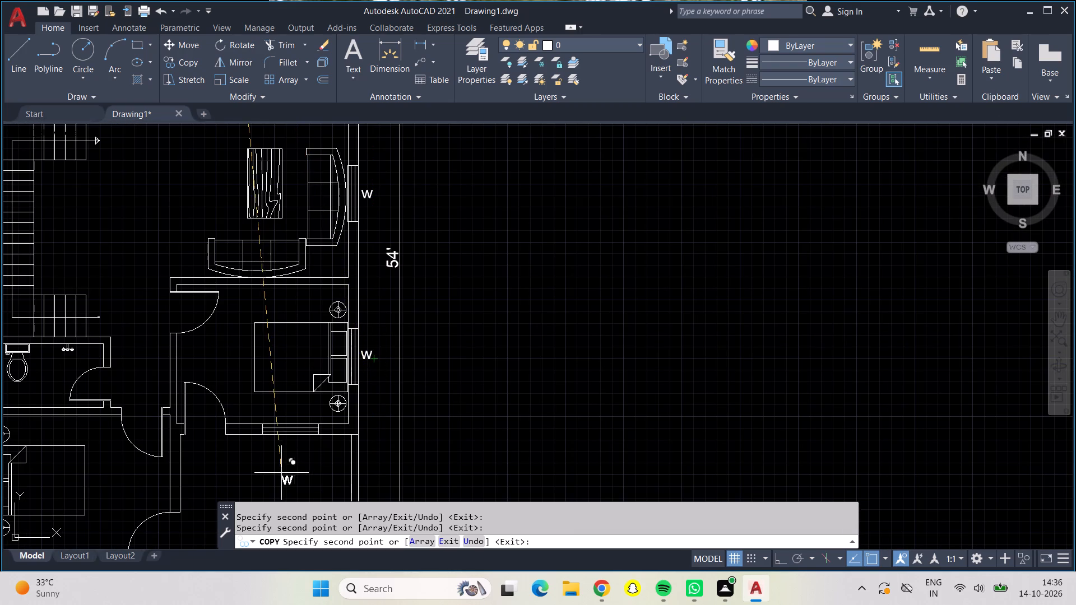
scroll(281, 458, up, 4)
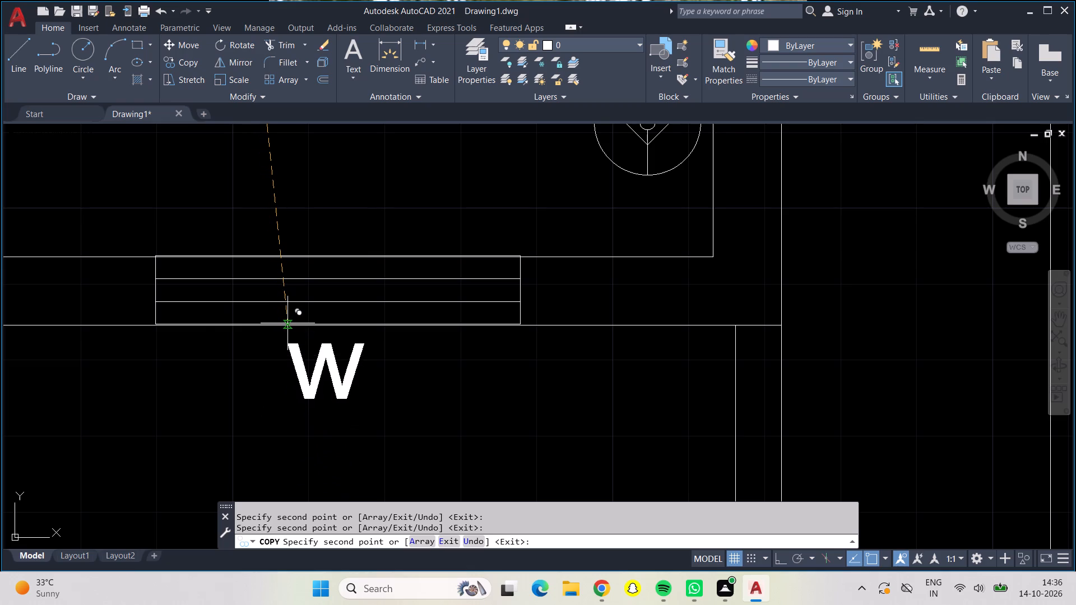
click(287, 323)
scroll(289, 321, down, 1)
scroll(289, 322, up, 1)
scroll(290, 331, down, 5)
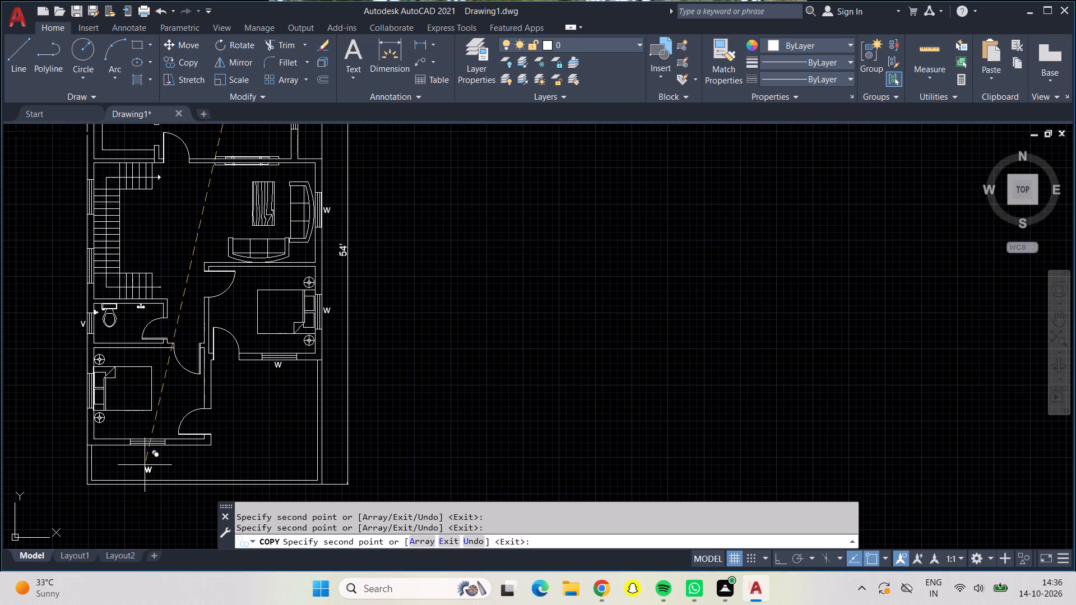
scroll(145, 466, up, 5)
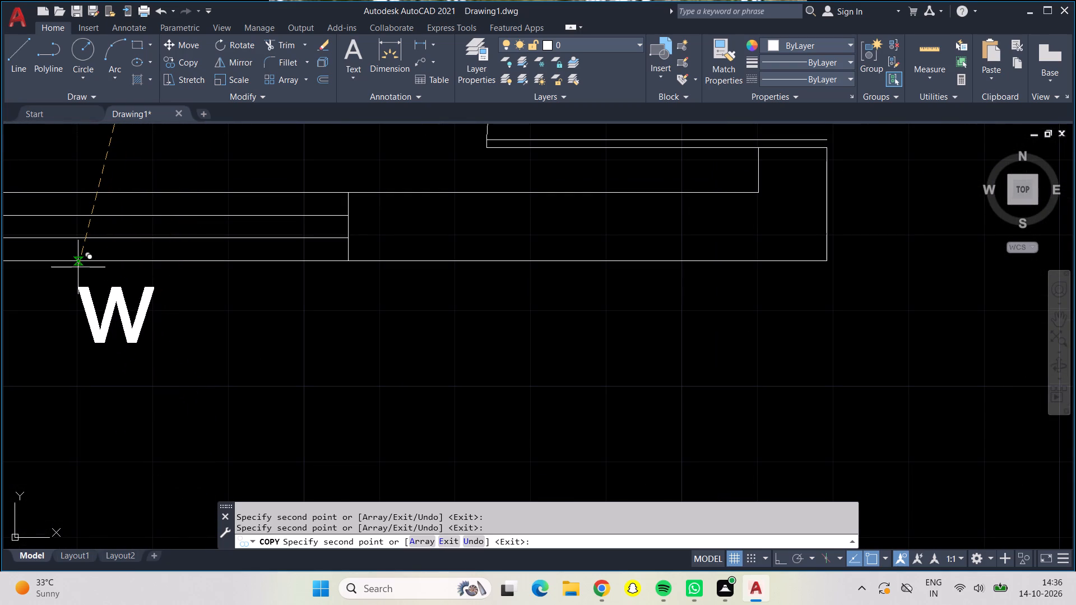
click(78, 267)
Place copies of the W label just outside the west-wall windows of the southwestern bedroom and both staircase windows.
scroll(78, 266, down, 5)
scroll(8, 203, up, 2)
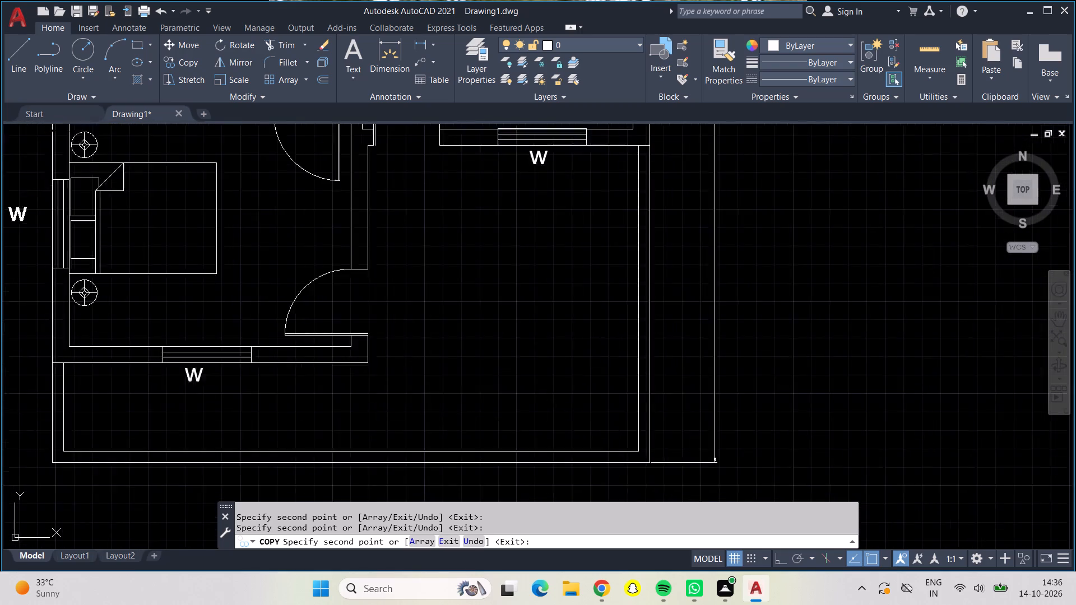
scroll(8, 201, up, 3)
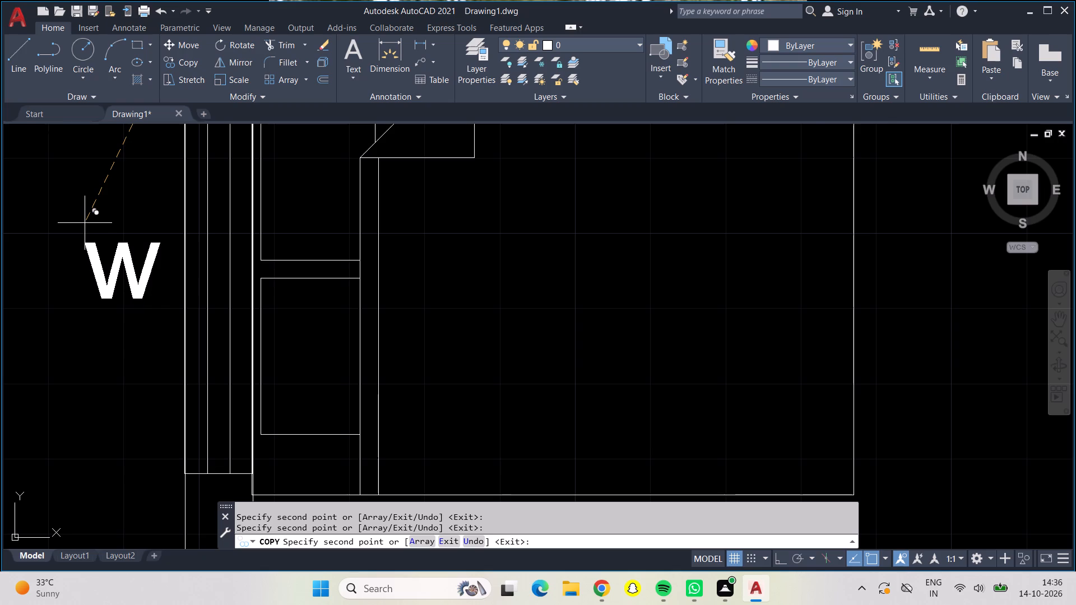
click(85, 223)
scroll(85, 224, down, 4)
middle_drag(66, 201, 95, 300)
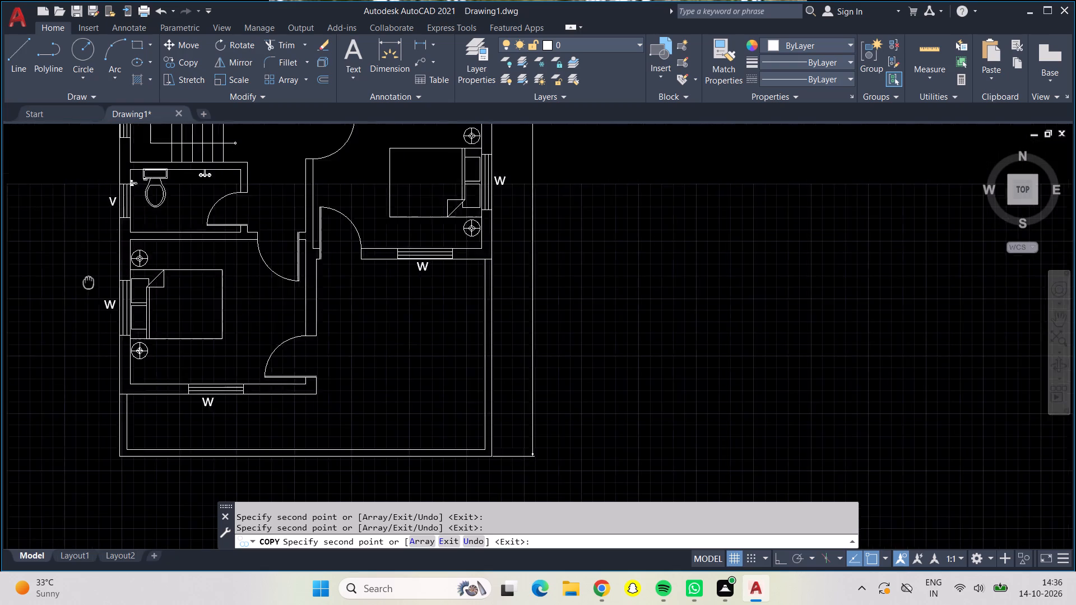
middle_drag(95, 300, 147, 452)
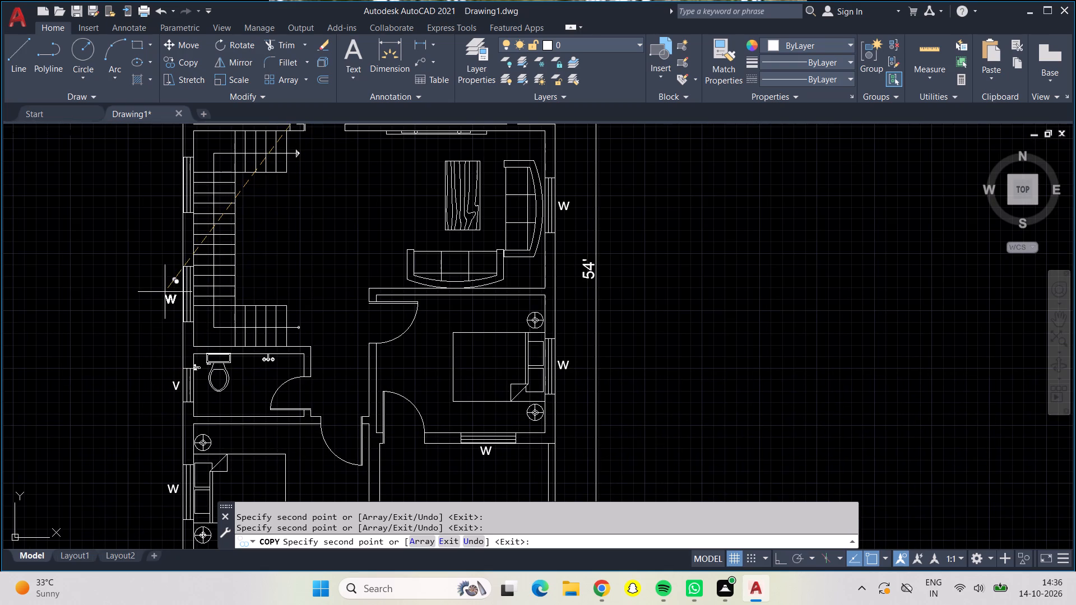
click(167, 292)
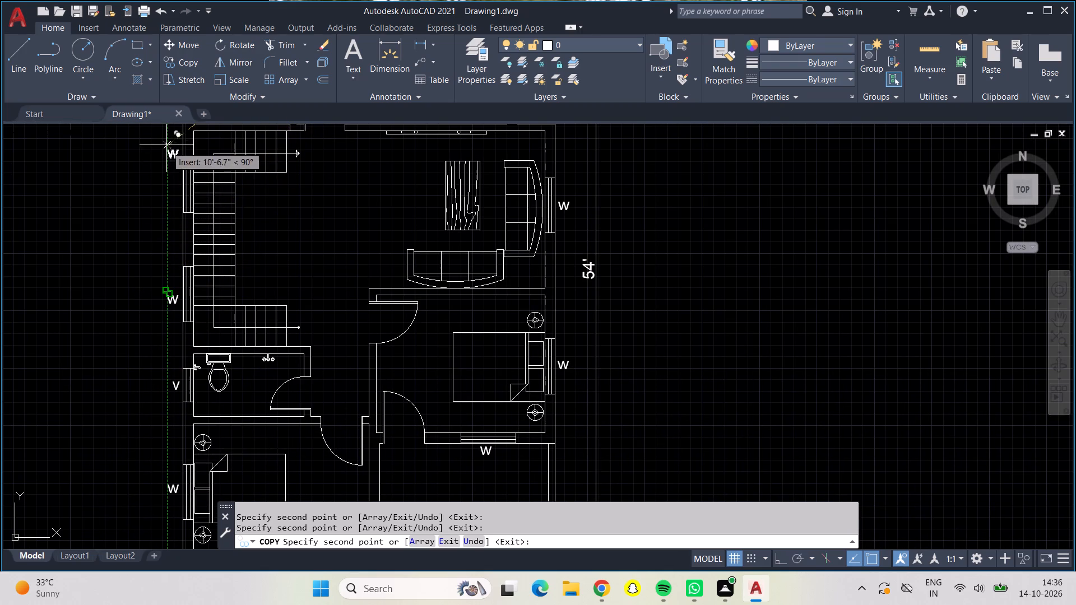
click(168, 181)
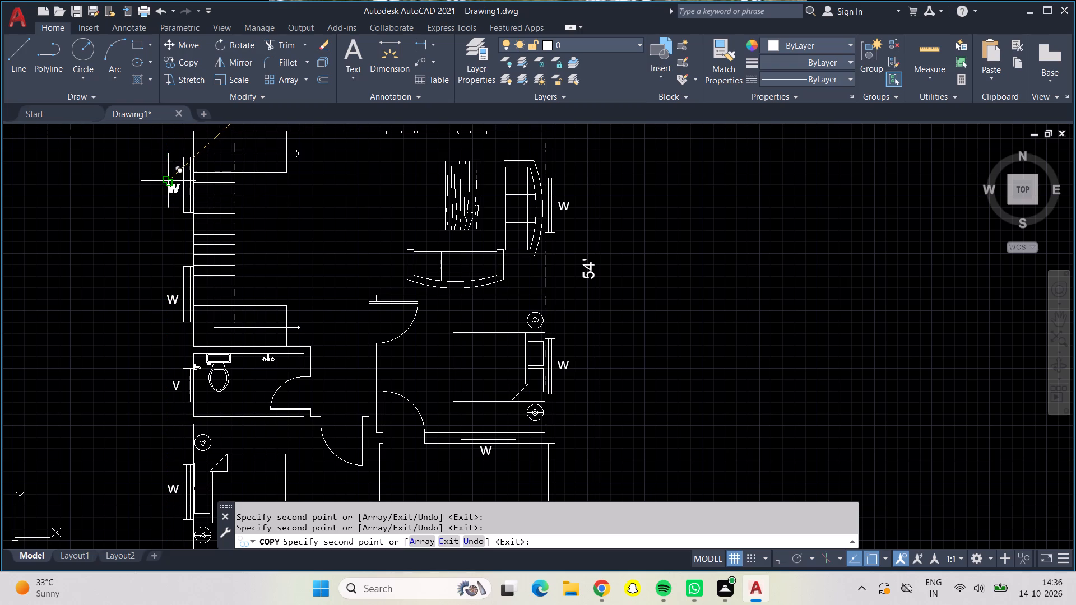
Look over the whole floor plan, from the northern bedroom to the southern rooms, to check which openings still need labels.
scroll(122, 220, down, 1)
scroll(122, 220, up, 1)
middle_drag(122, 220, 122, 222)
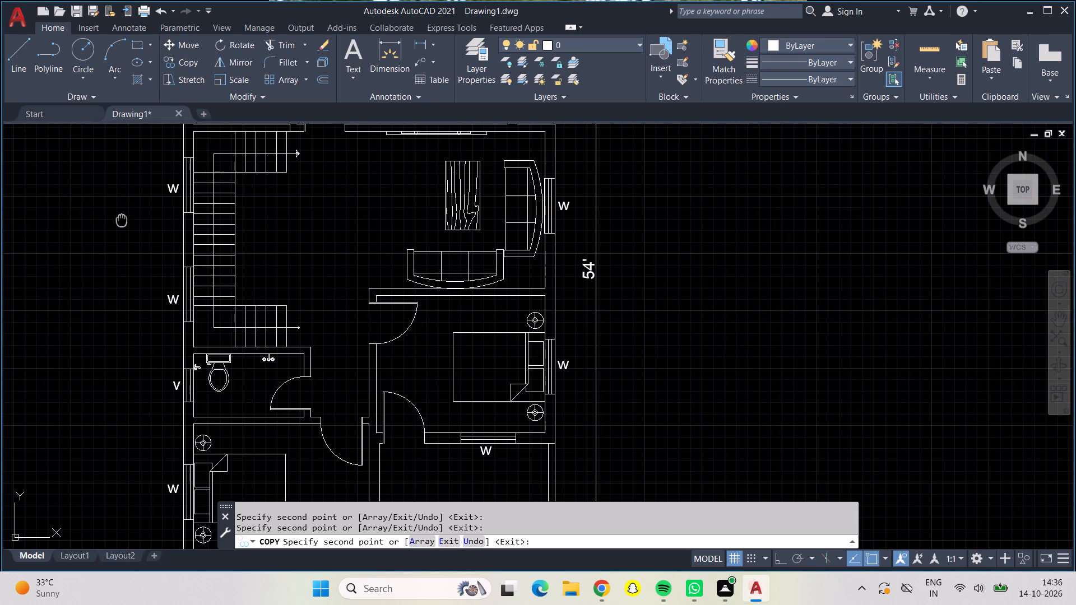
middle_drag(122, 222, 126, 354)
scroll(126, 354, down, 1)
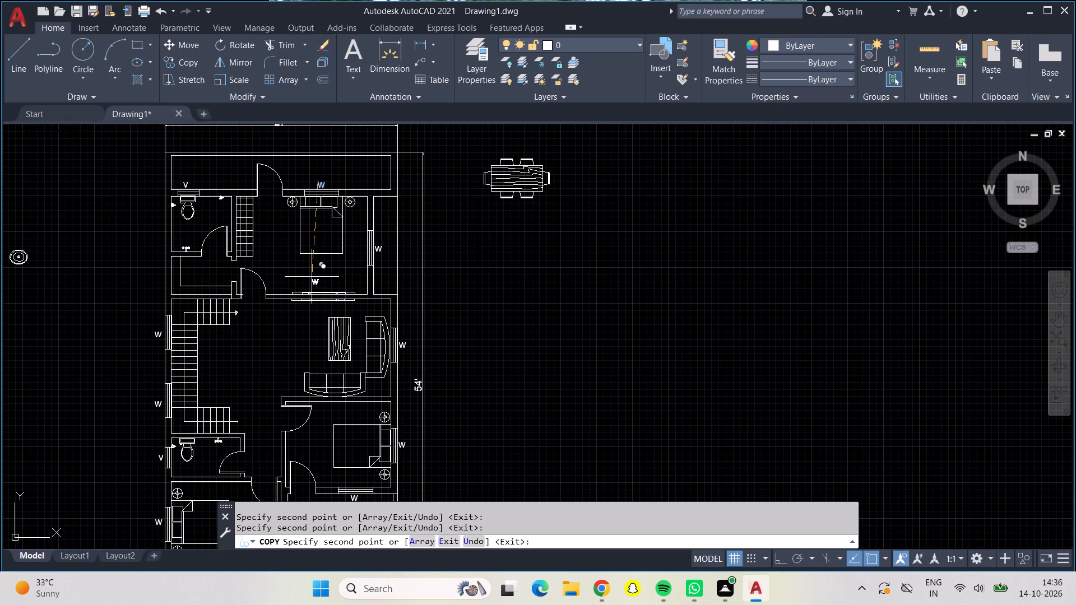
scroll(312, 277, down, 1)
middle_drag(312, 277, 303, 248)
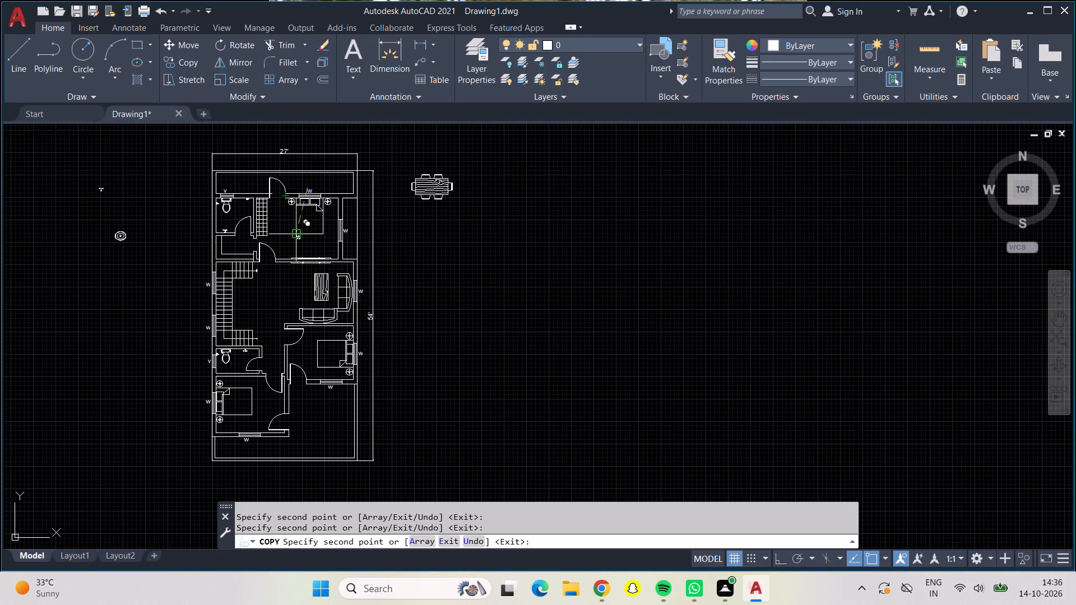
middle_drag(275, 297, 254, 203)
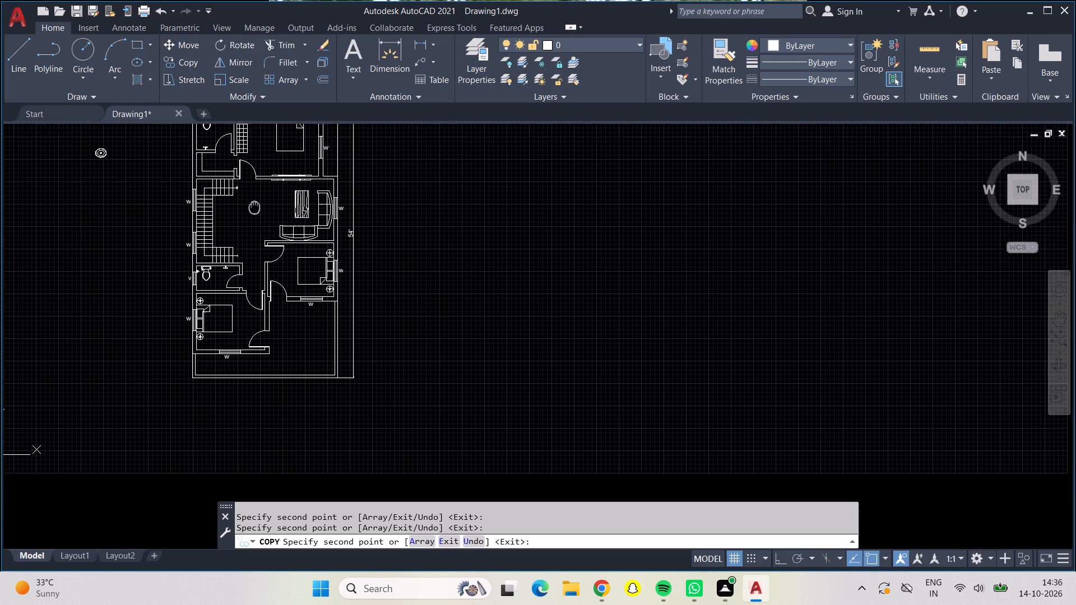
middle_drag(254, 203, 254, 199)
key(Escape)
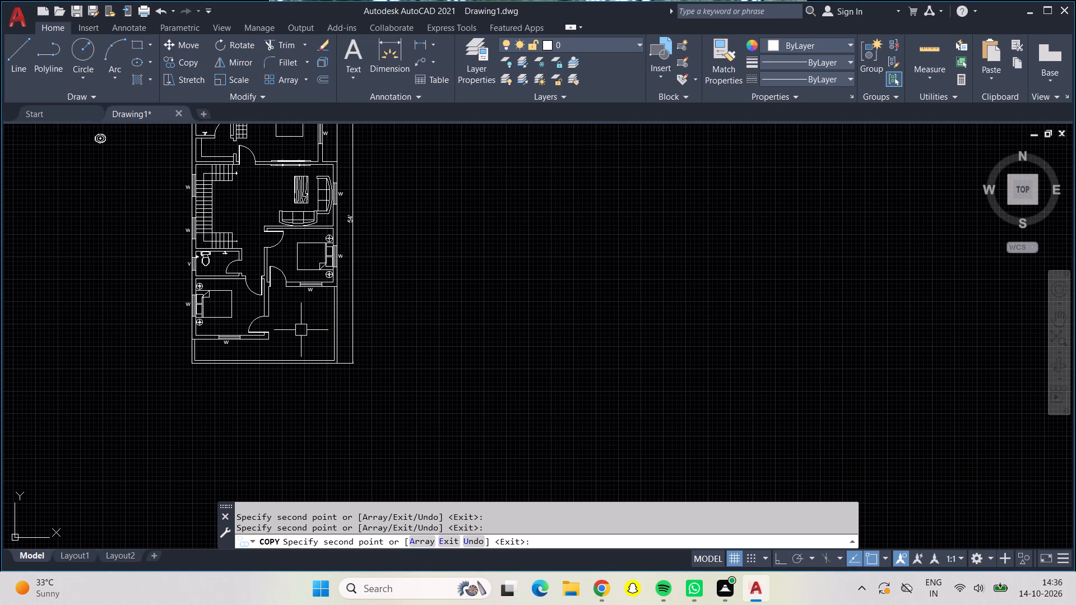
middle_drag(301, 329, 313, 387)
scroll(312, 375, up, 2)
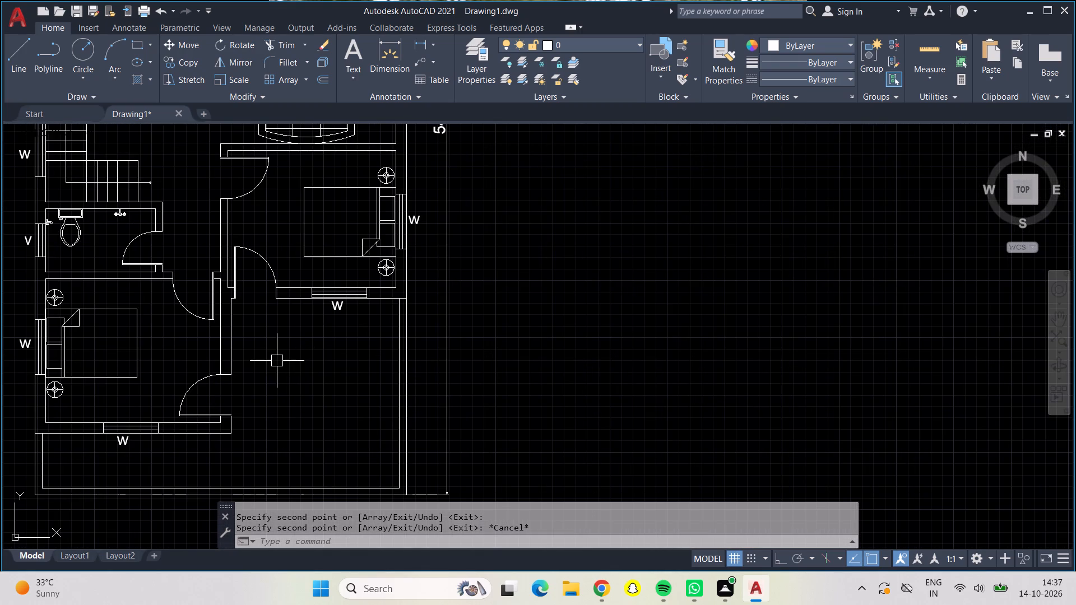
middle_drag(277, 361, 327, 429)
middle_drag(327, 388, 329, 441)
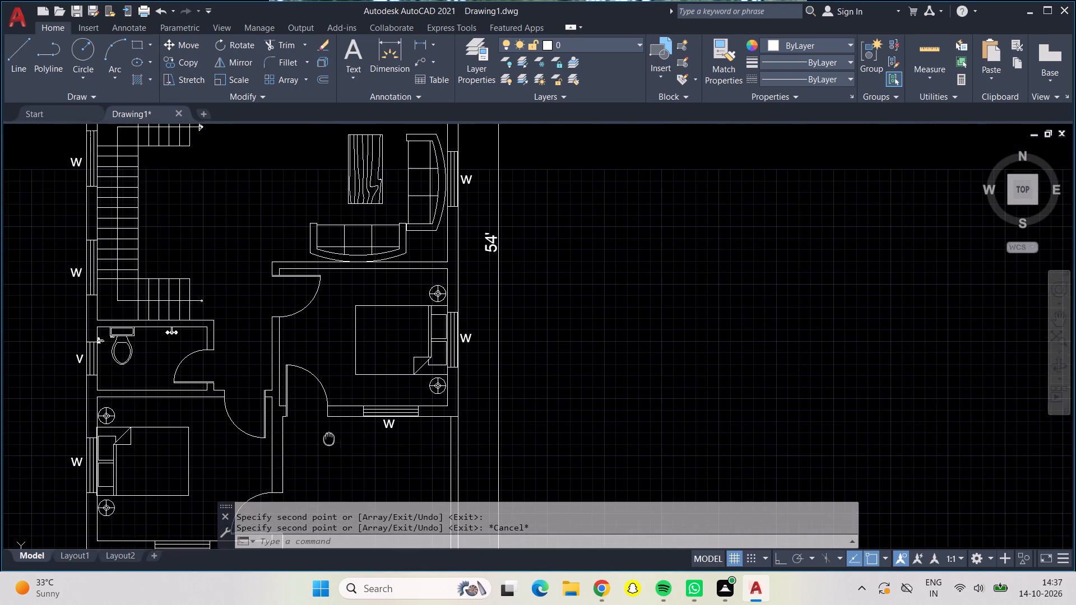
middle_drag(329, 441, 330, 444)
middle_drag(227, 373, 279, 486)
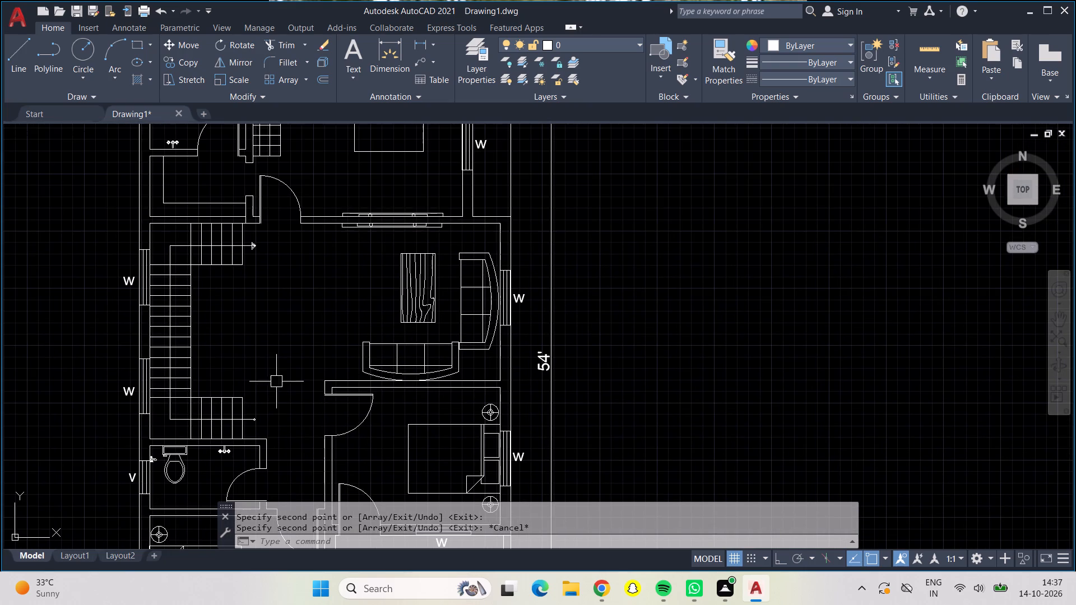
Look over the plan from the staircase and living room up to the northern bedroom and the open strip along the north wall.
middle_drag(264, 355, 281, 435)
scroll(281, 435, up, 1)
scroll(289, 396, down, 1)
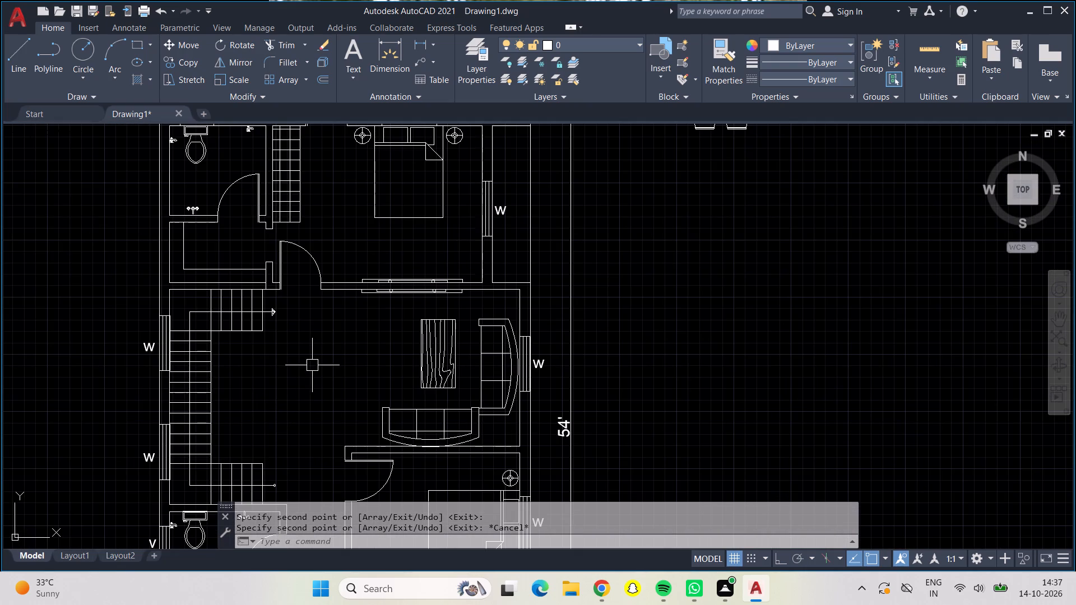
middle_drag(312, 363, 319, 446)
middle_drag(328, 304, 328, 304)
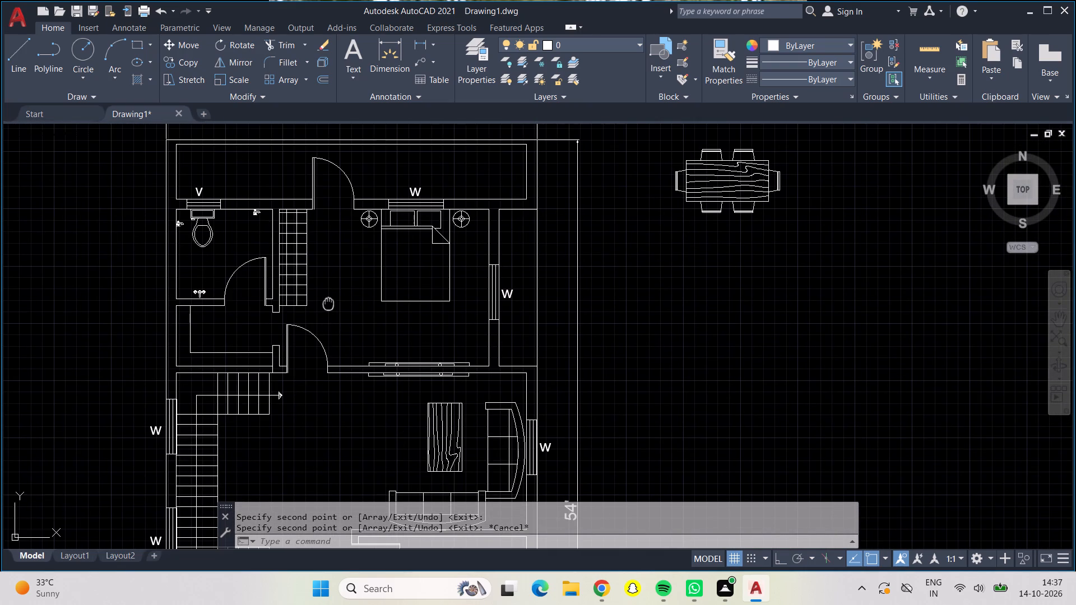
middle_drag(328, 304, 328, 378)
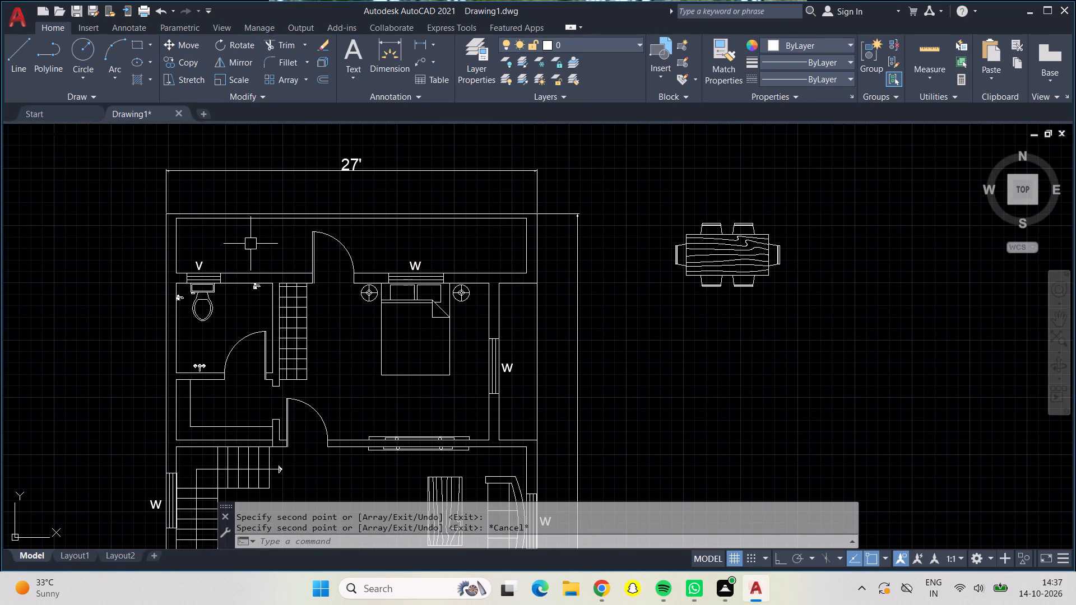
scroll(253, 242, down, 1)
scroll(253, 242, up, 2)
scroll(253, 242, down, 1)
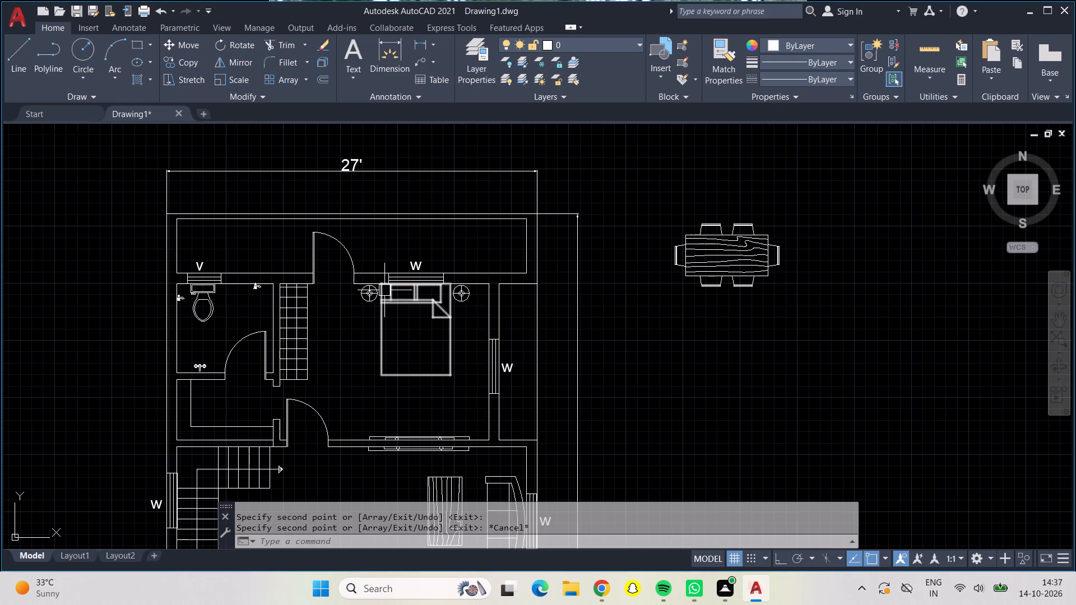
Insert the Trees - Metric block from the architectural tool palette into the empty space just southeast of the dining table.
key(ctrl+3)
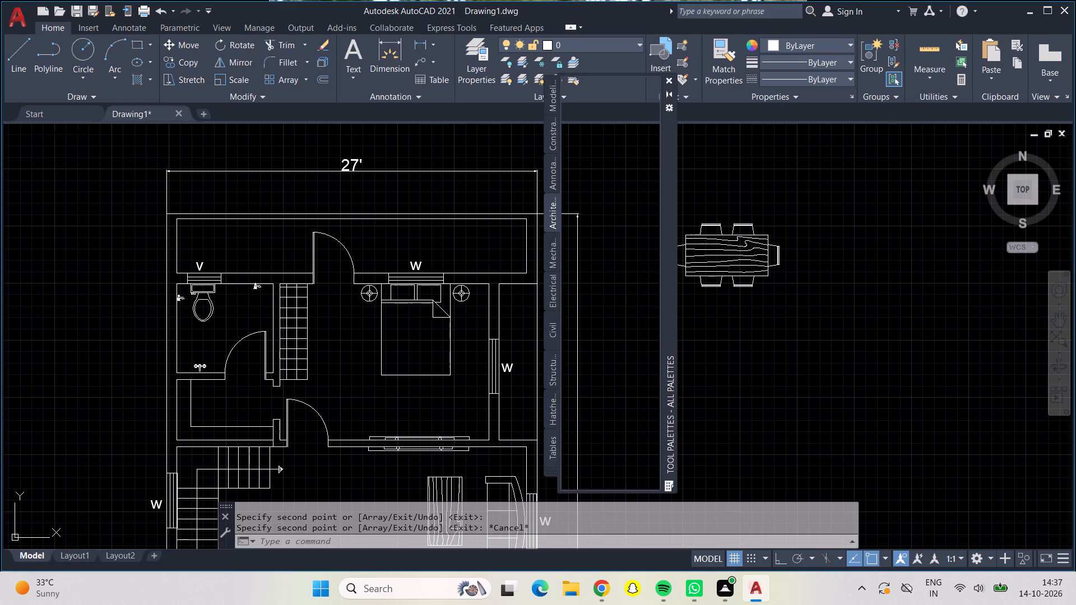
scroll(607, 452, down, 3)
scroll(613, 457, up, 1)
scroll(614, 459, down, 1)
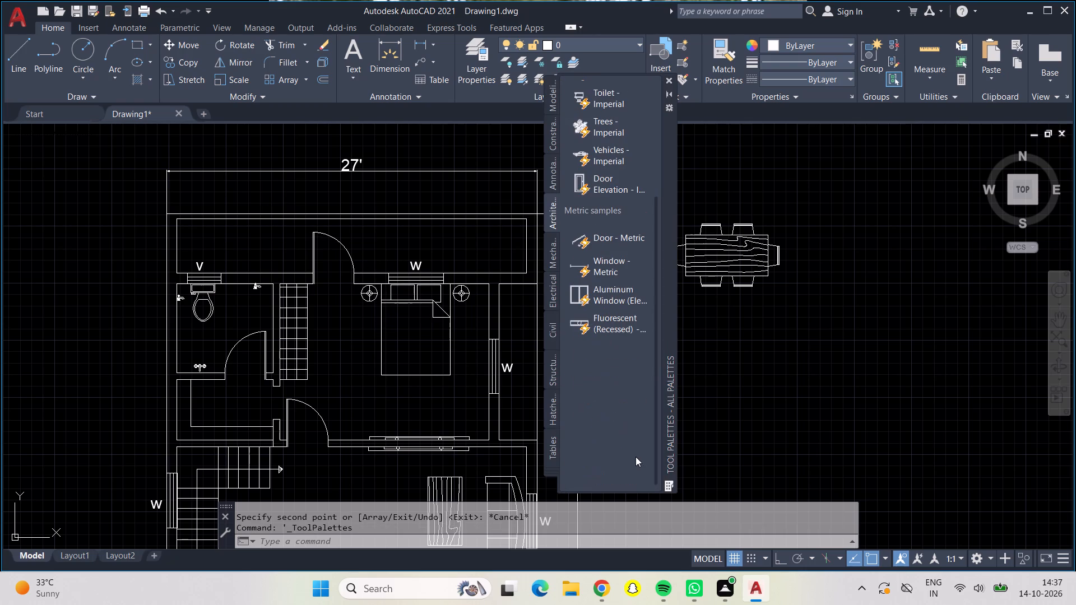
drag(602, 408, 813, 395)
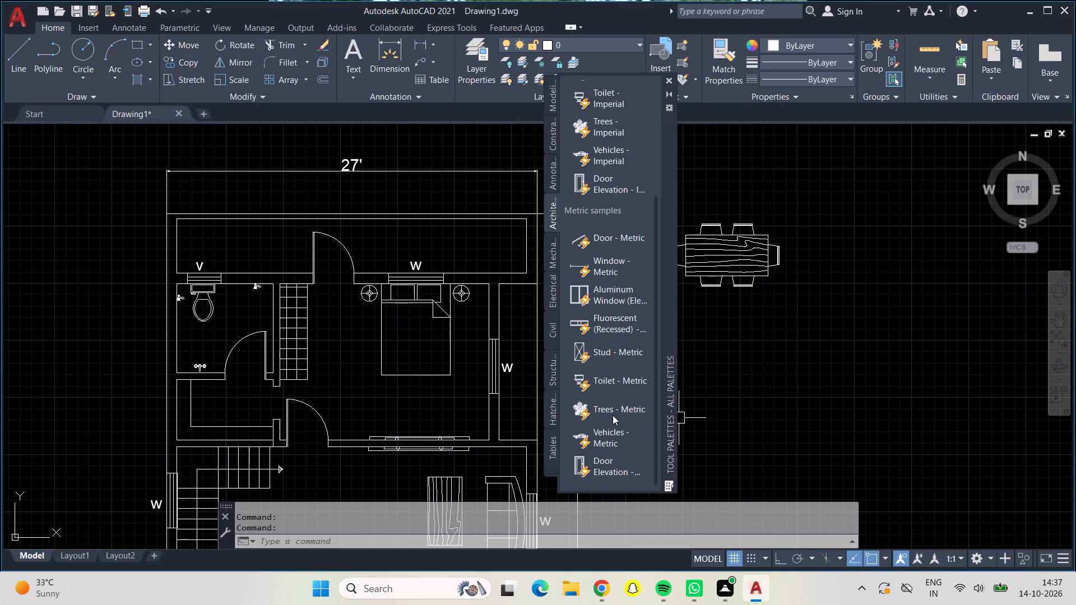
drag(611, 415, 778, 390)
click(582, 407)
drag(579, 407, 825, 365)
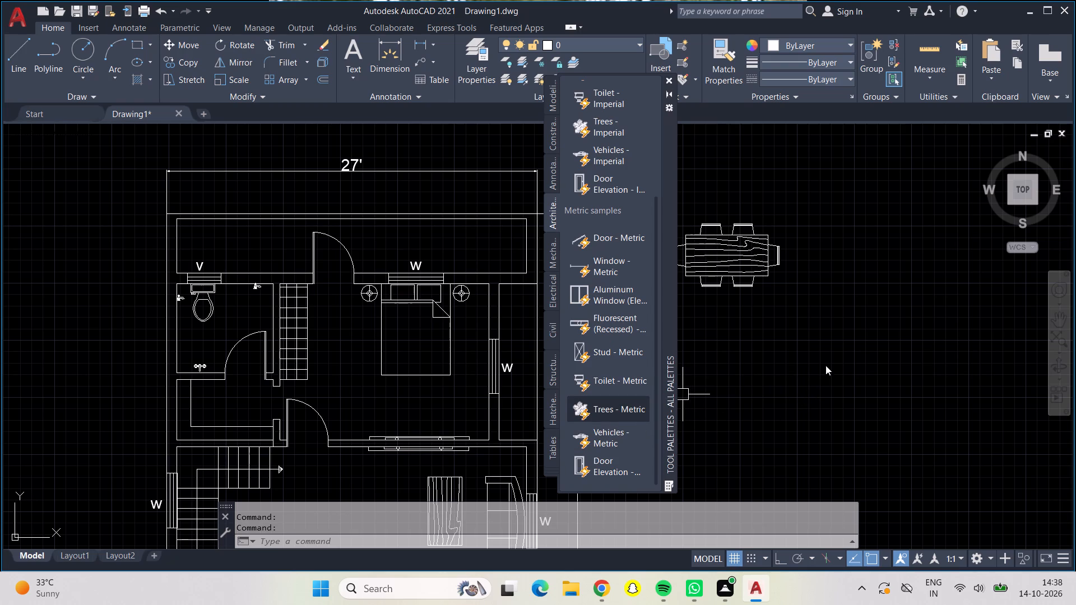
drag(825, 365, 829, 346)
scroll(801, 343, down, 5)
scroll(786, 340, up, 2)
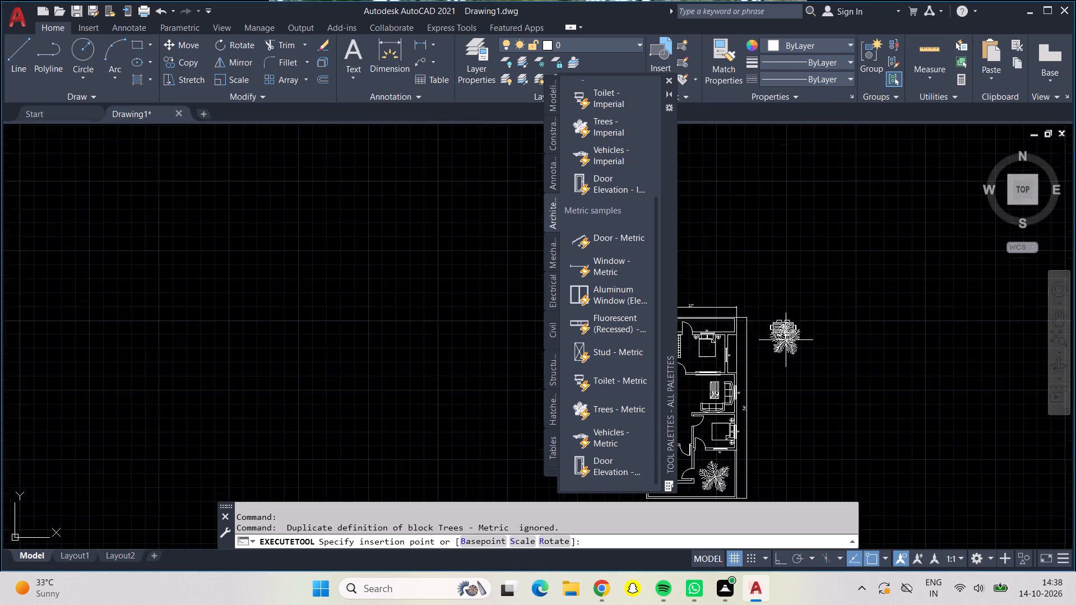
scroll(785, 340, up, 2)
scroll(814, 387, down, 1)
scroll(810, 392, up, 1)
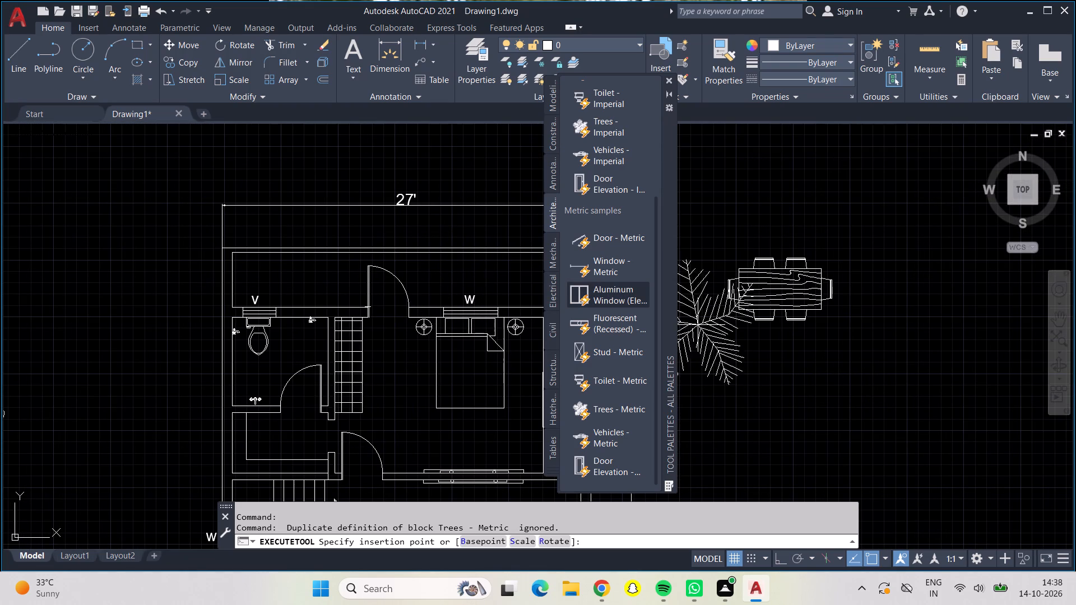
click(842, 378)
Switch the inserted tree block to Palm (Elevation) and shift it slightly east, clear of the dining table.
click(870, 377)
click(866, 373)
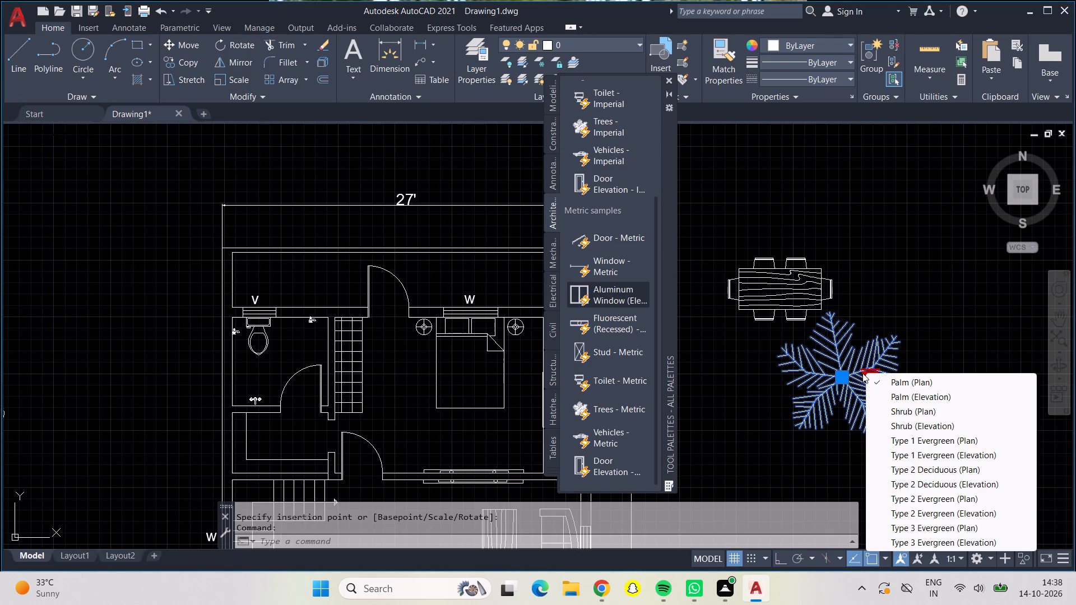
click(888, 394)
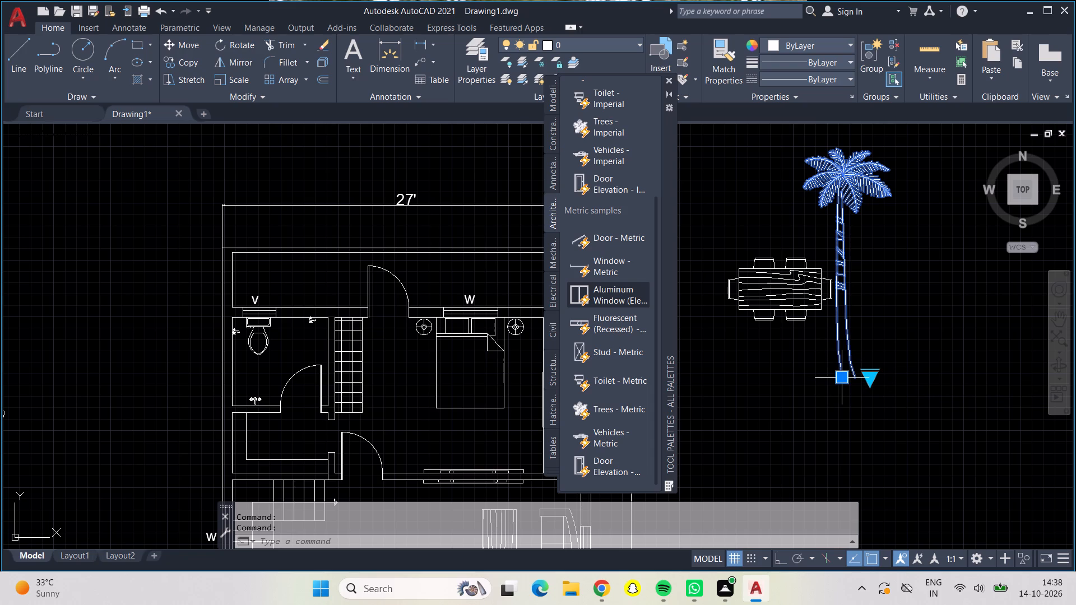
click(841, 376)
click(879, 376)
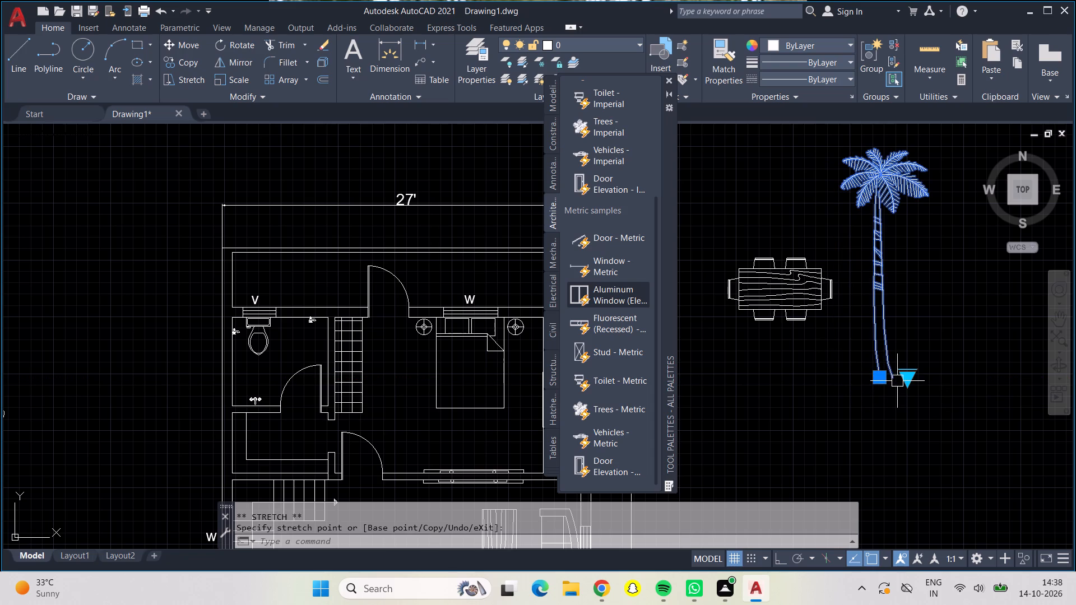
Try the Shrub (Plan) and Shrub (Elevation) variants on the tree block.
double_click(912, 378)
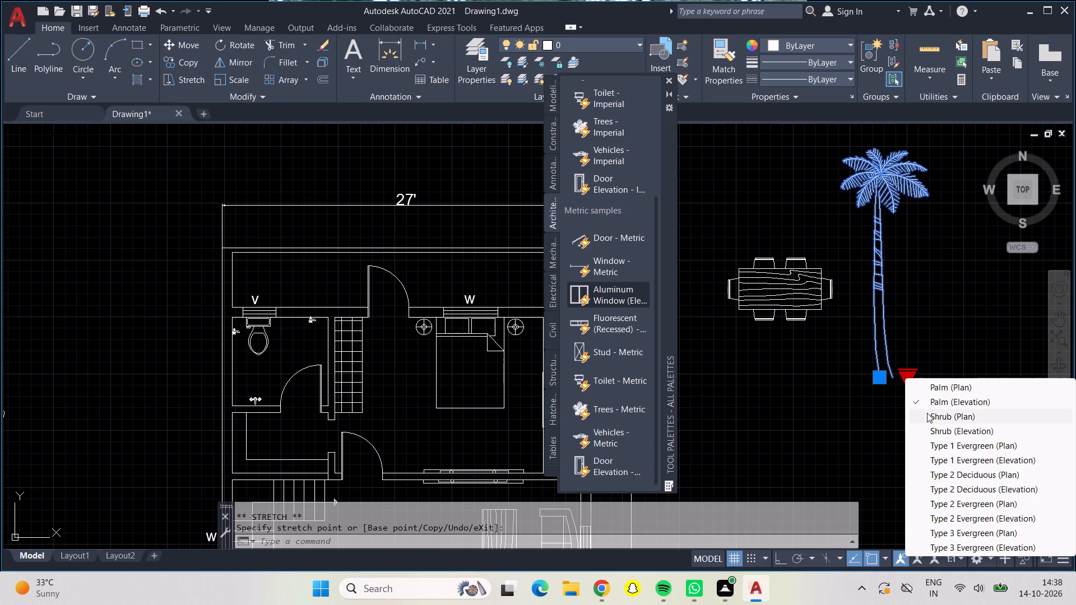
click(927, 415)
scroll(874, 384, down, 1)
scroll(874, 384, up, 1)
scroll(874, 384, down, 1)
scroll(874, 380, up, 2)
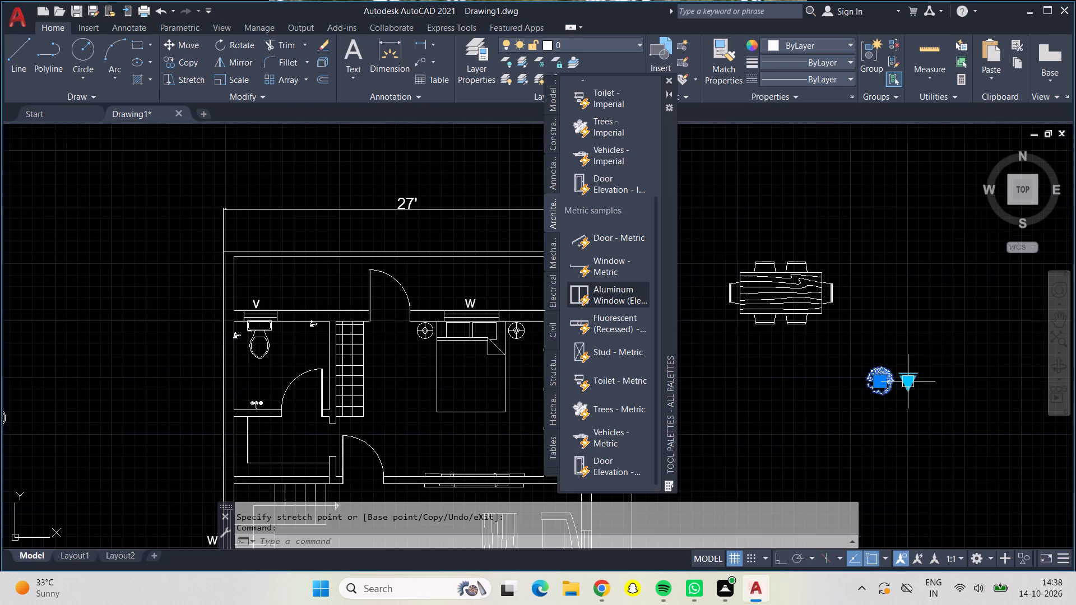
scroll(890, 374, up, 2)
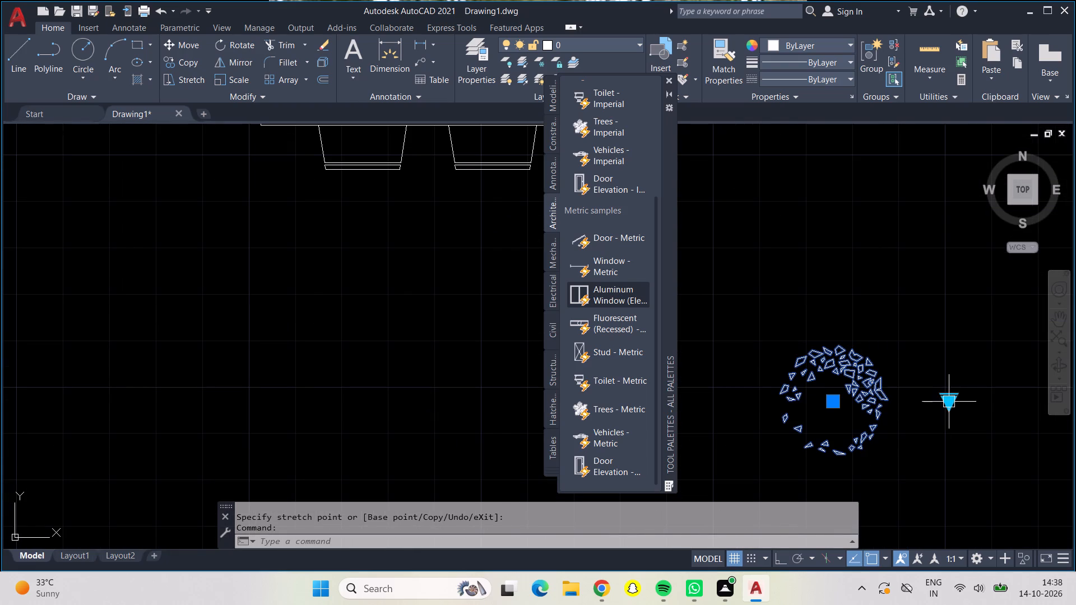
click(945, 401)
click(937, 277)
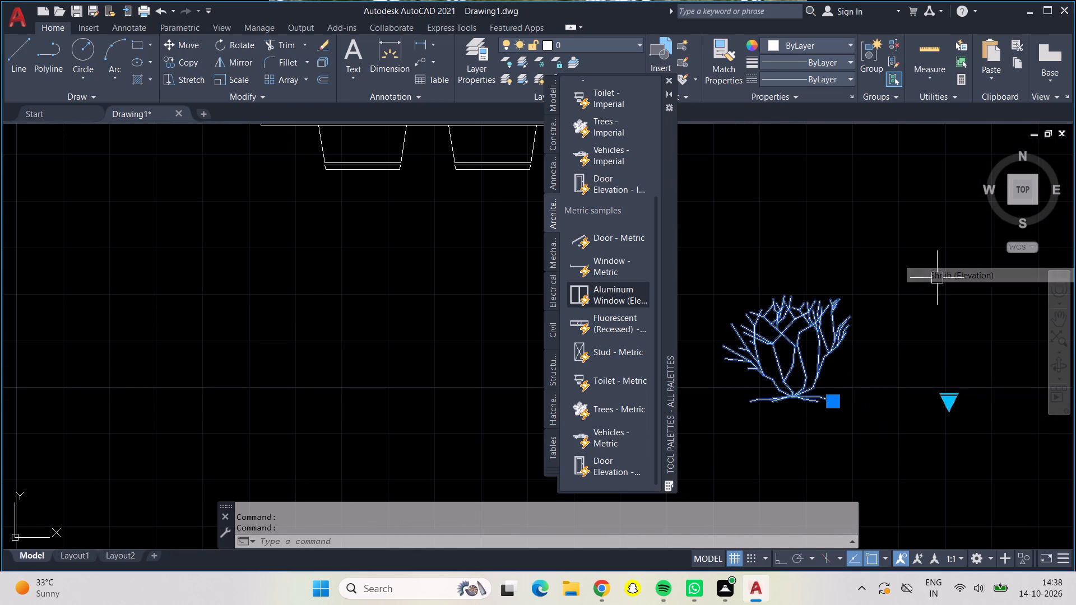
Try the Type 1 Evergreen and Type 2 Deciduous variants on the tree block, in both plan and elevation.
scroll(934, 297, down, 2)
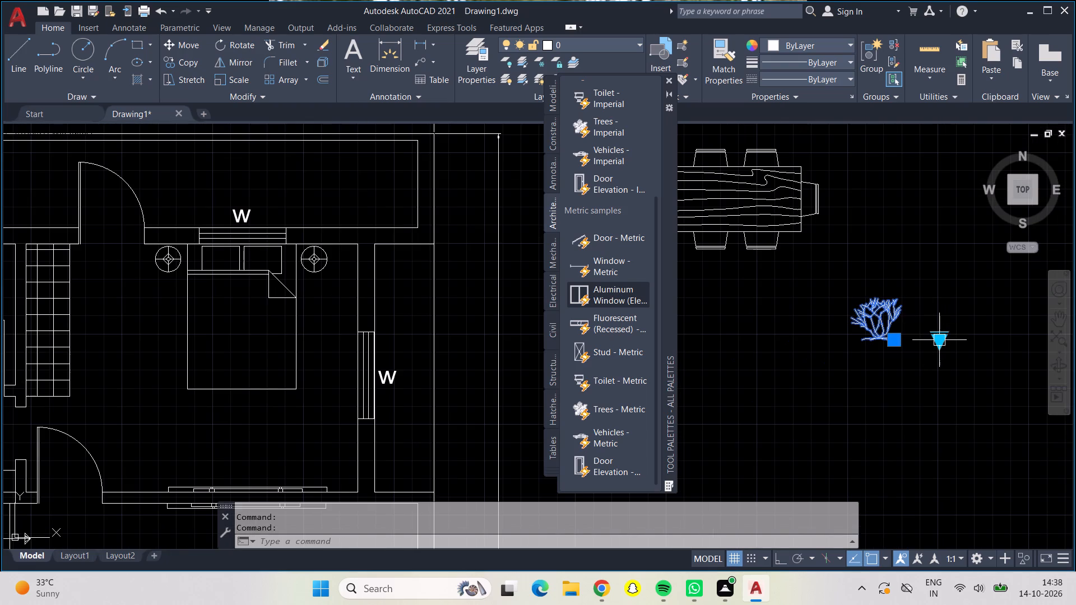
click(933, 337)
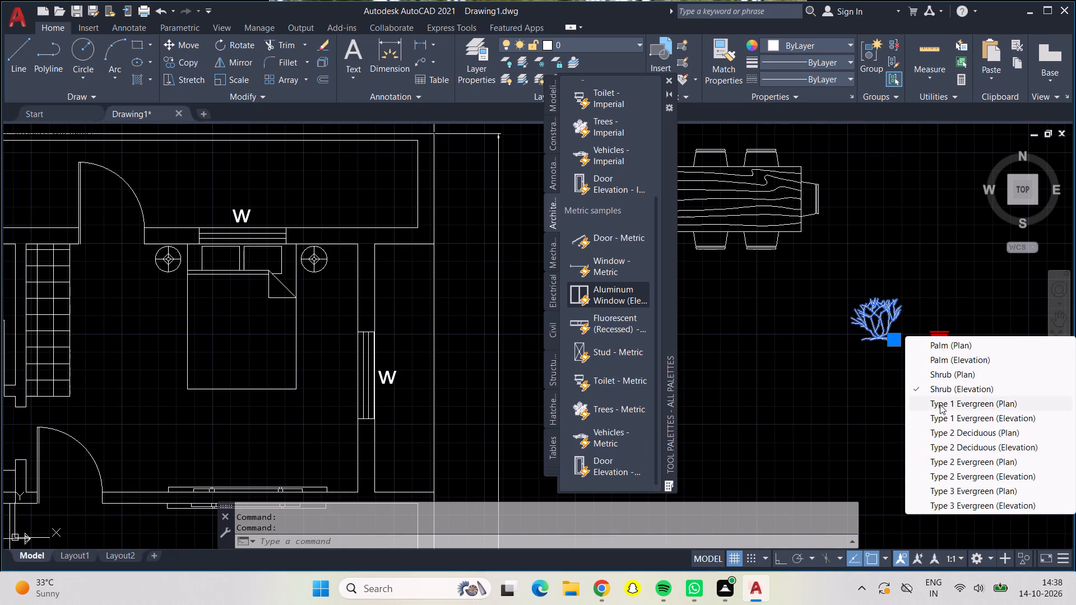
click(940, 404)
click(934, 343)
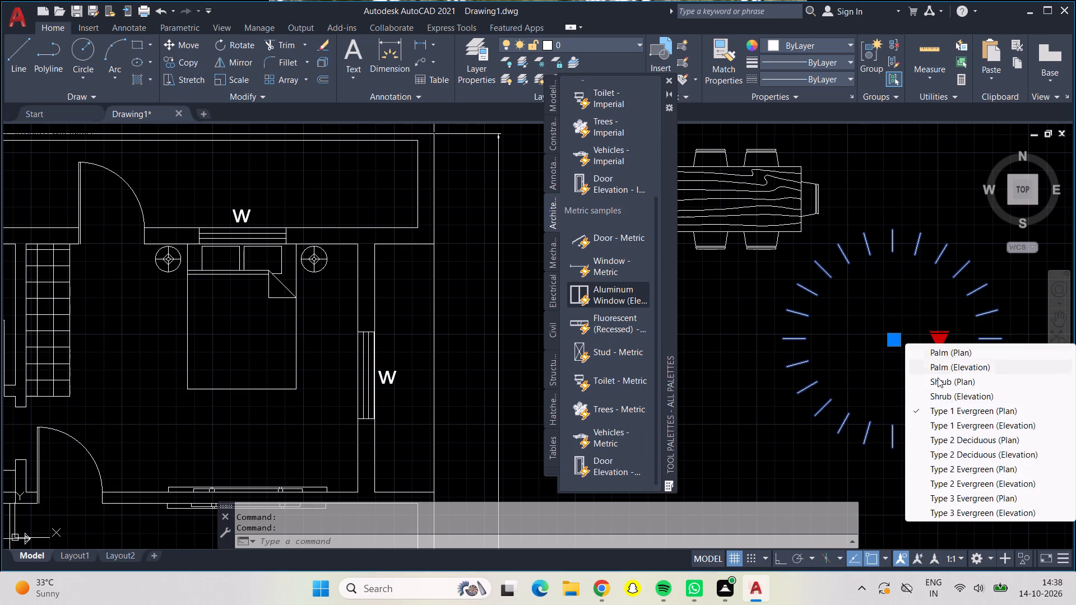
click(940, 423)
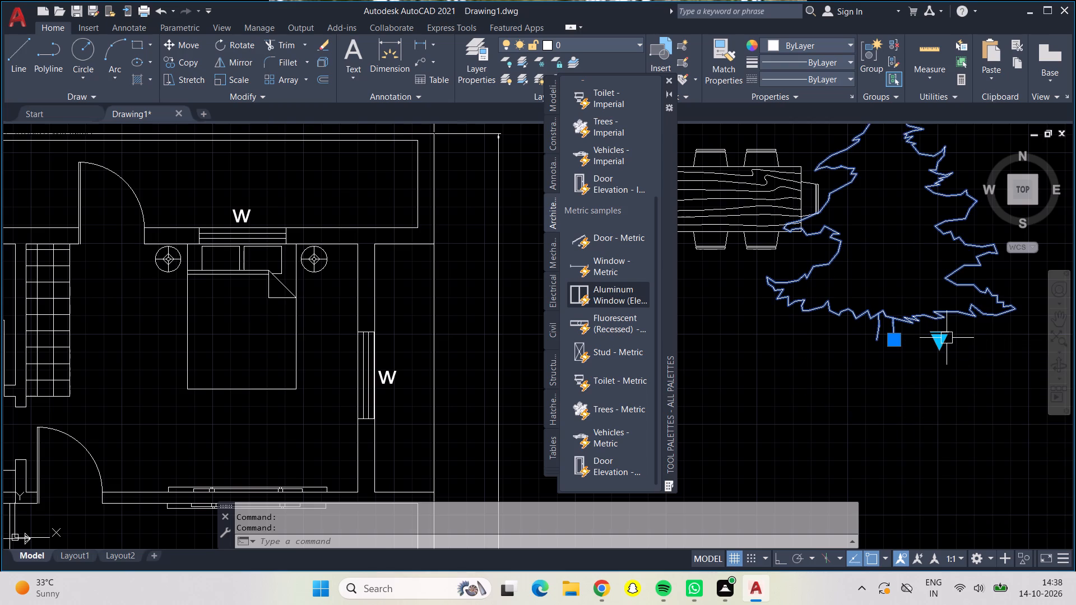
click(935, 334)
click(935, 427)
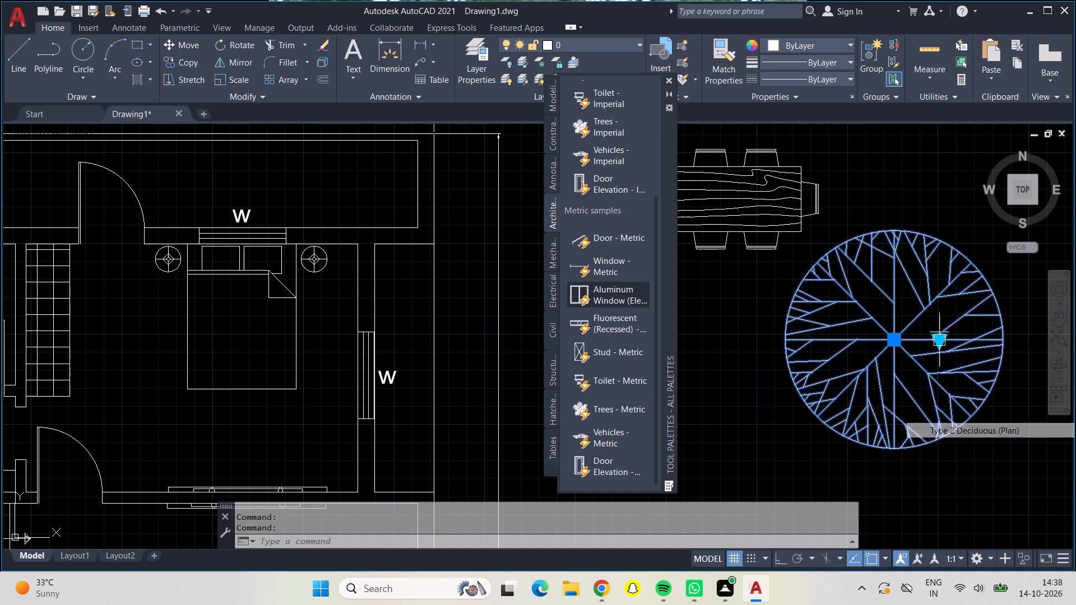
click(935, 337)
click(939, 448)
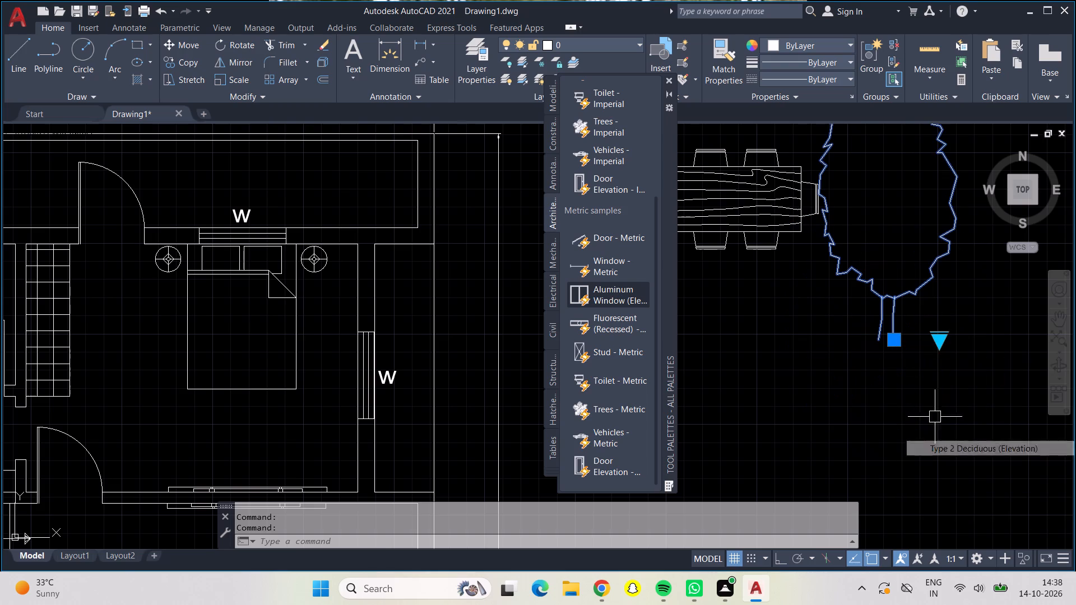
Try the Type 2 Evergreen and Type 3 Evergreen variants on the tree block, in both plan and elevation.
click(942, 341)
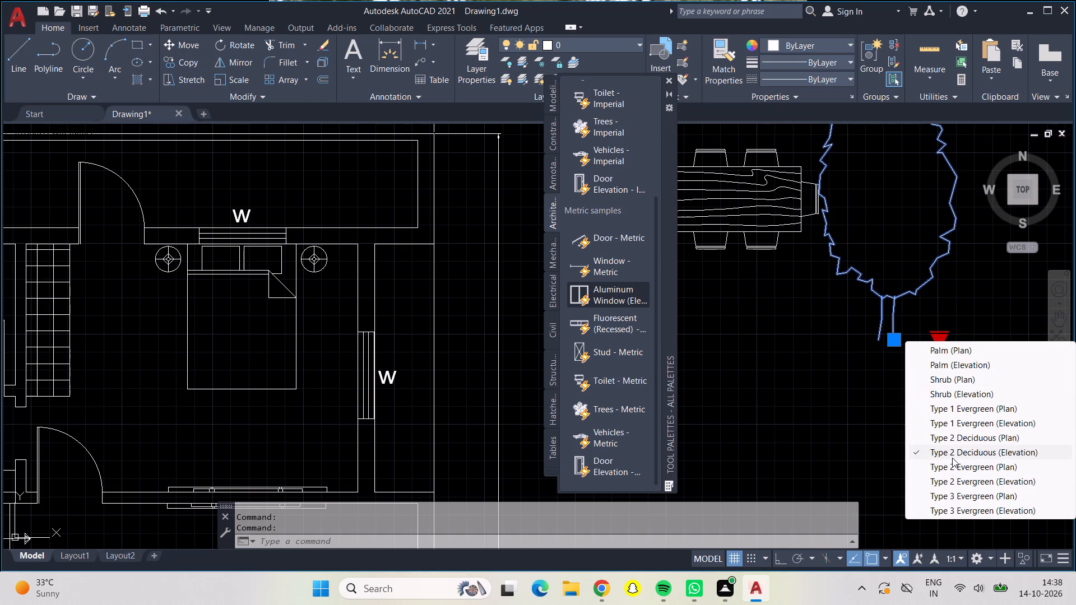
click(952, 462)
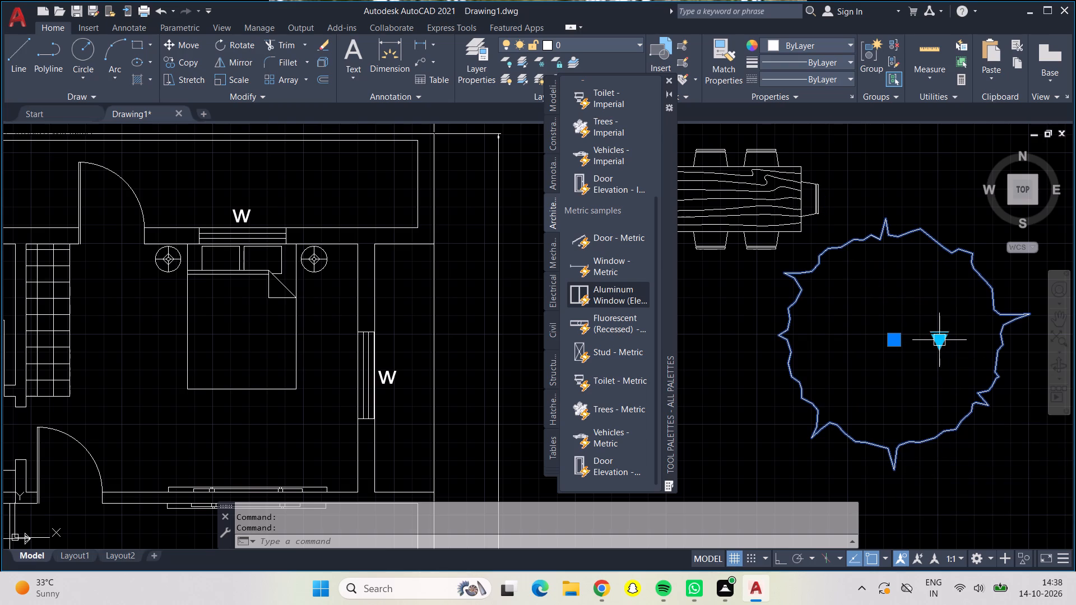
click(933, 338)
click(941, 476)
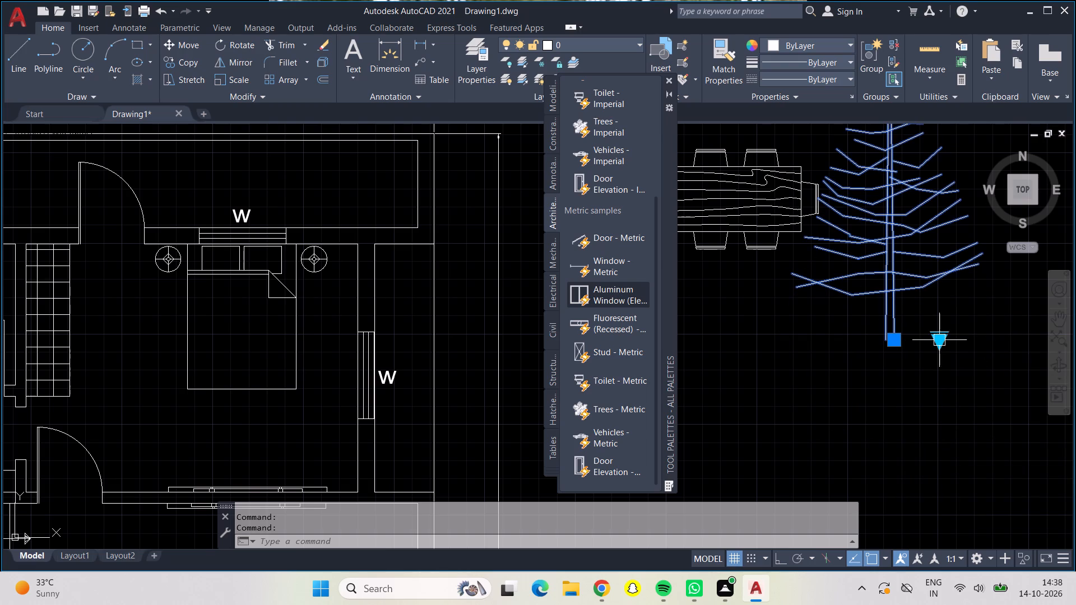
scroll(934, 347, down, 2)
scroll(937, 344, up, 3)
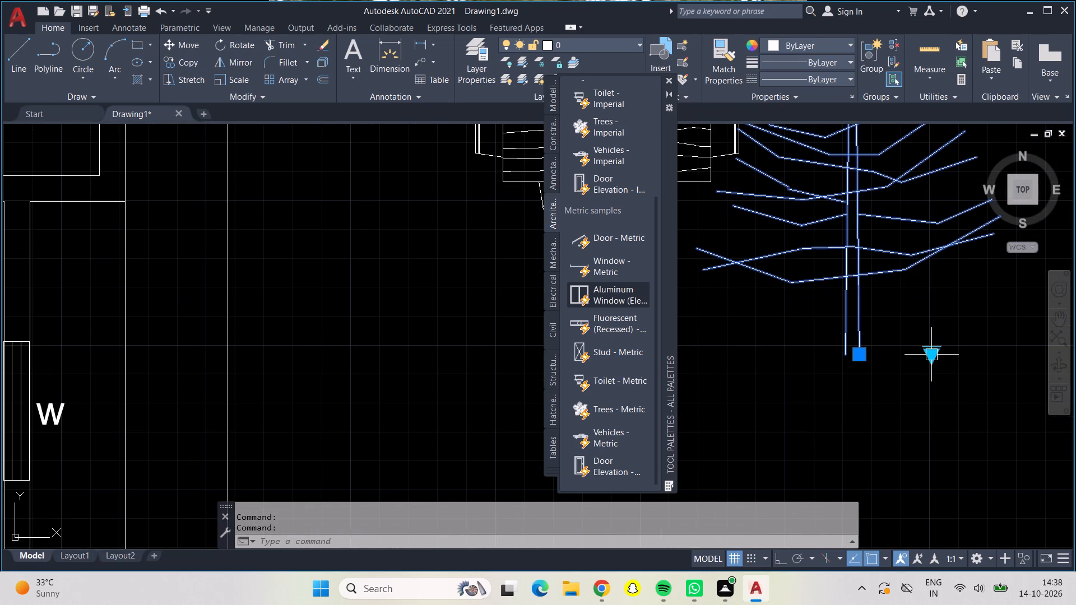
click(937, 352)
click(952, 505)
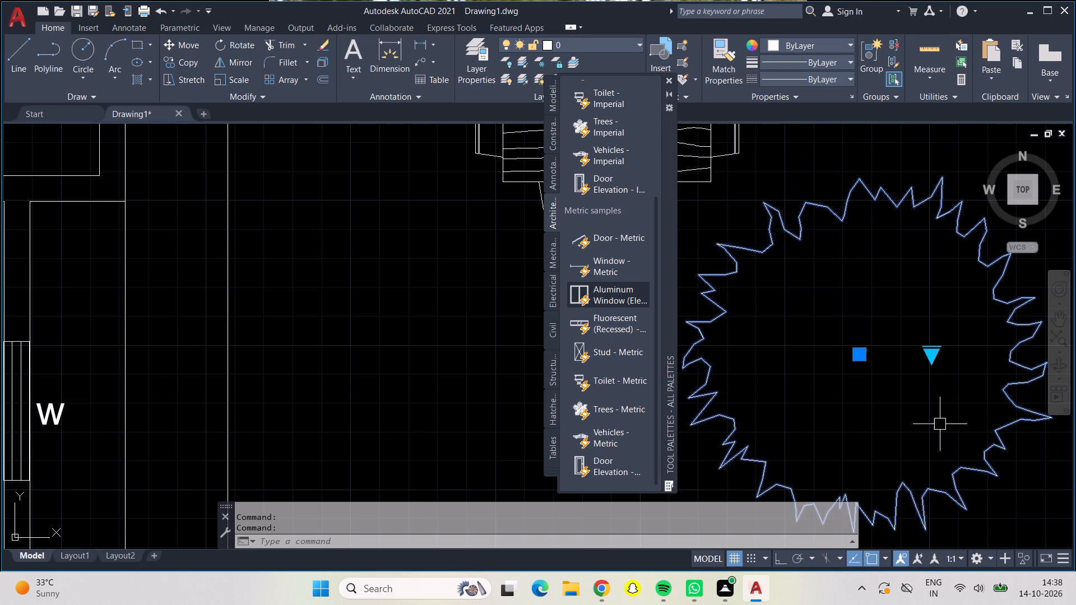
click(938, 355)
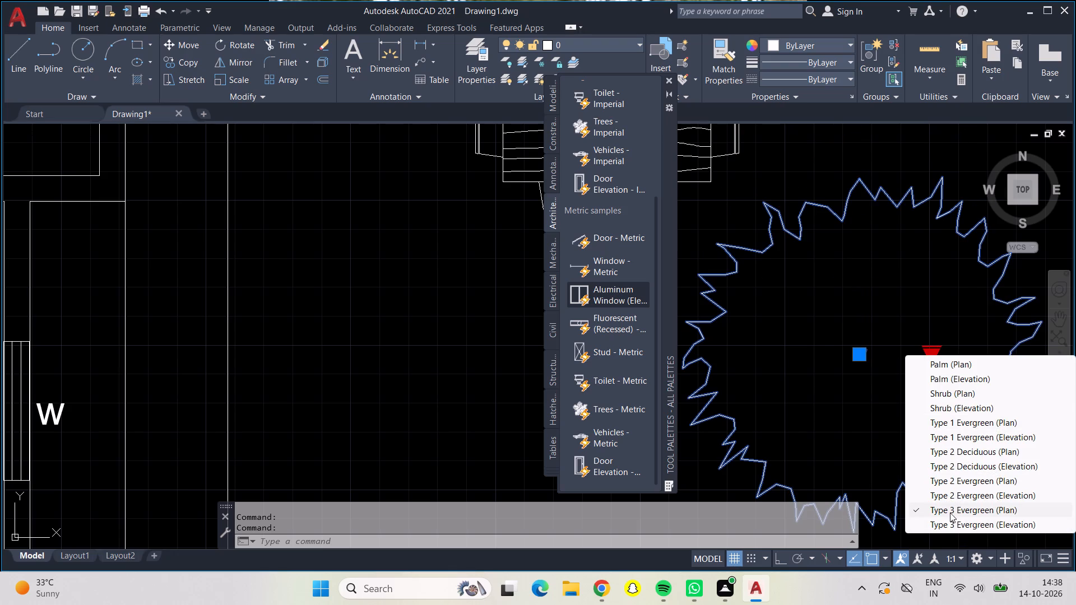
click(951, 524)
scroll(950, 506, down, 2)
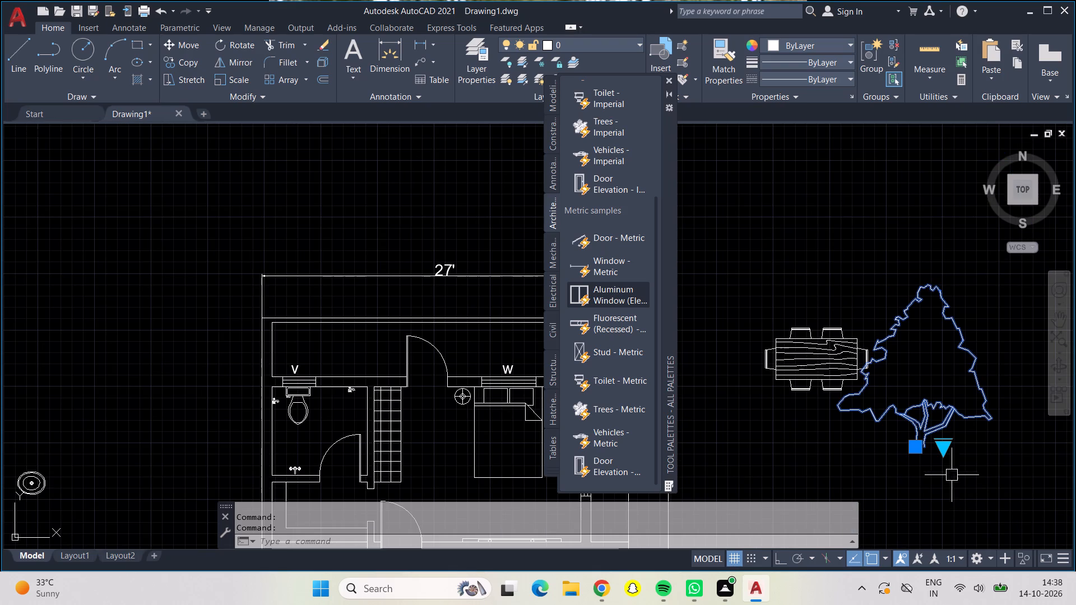
Set the tree block to the Shrub (Elevation) variant and deselect it.
click(947, 447)
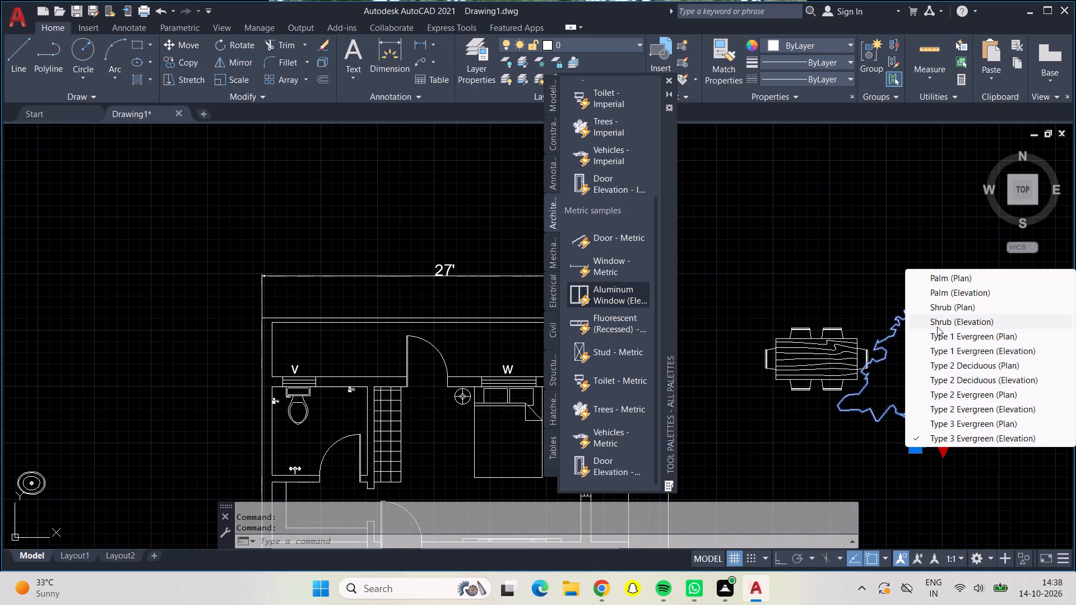
click(937, 327)
scroll(921, 426, up, 2)
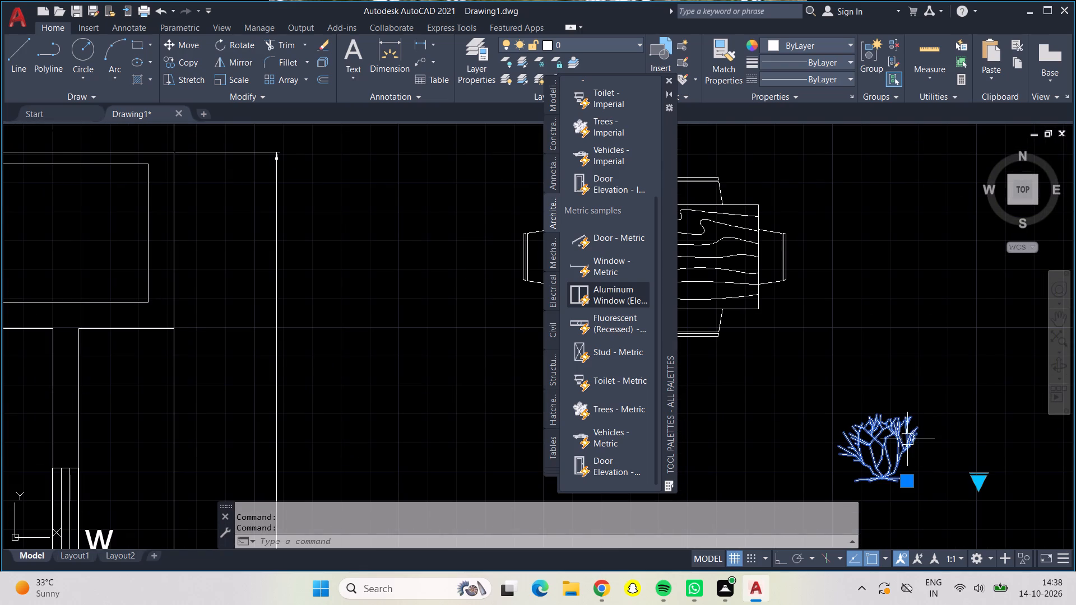
key(Escape)
Insert the Toilet - Metric block into the empty area beside the shrub elevation.
click(834, 412)
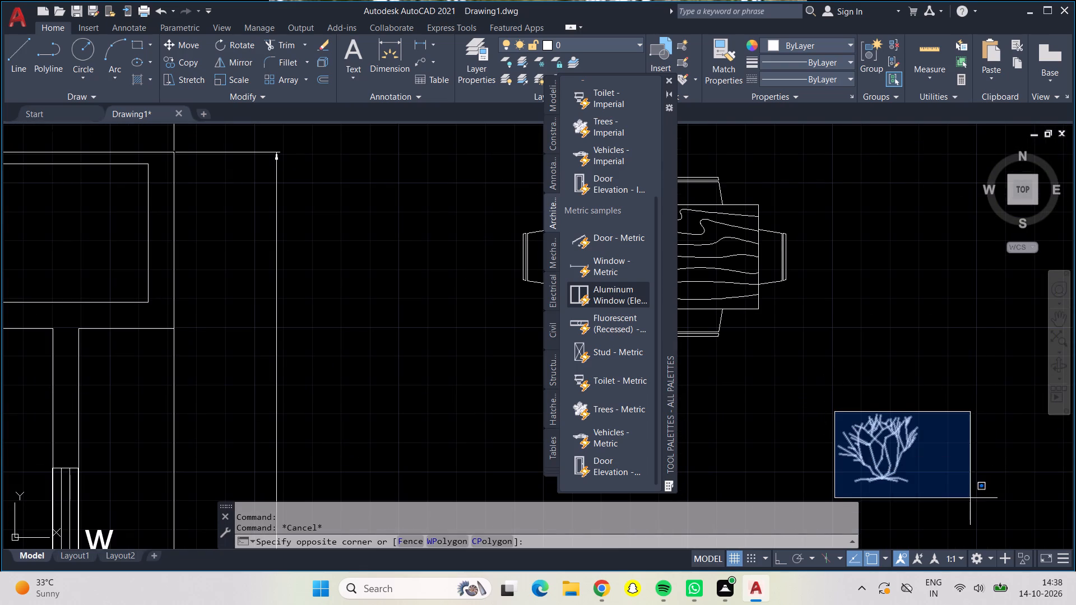
click(970, 498)
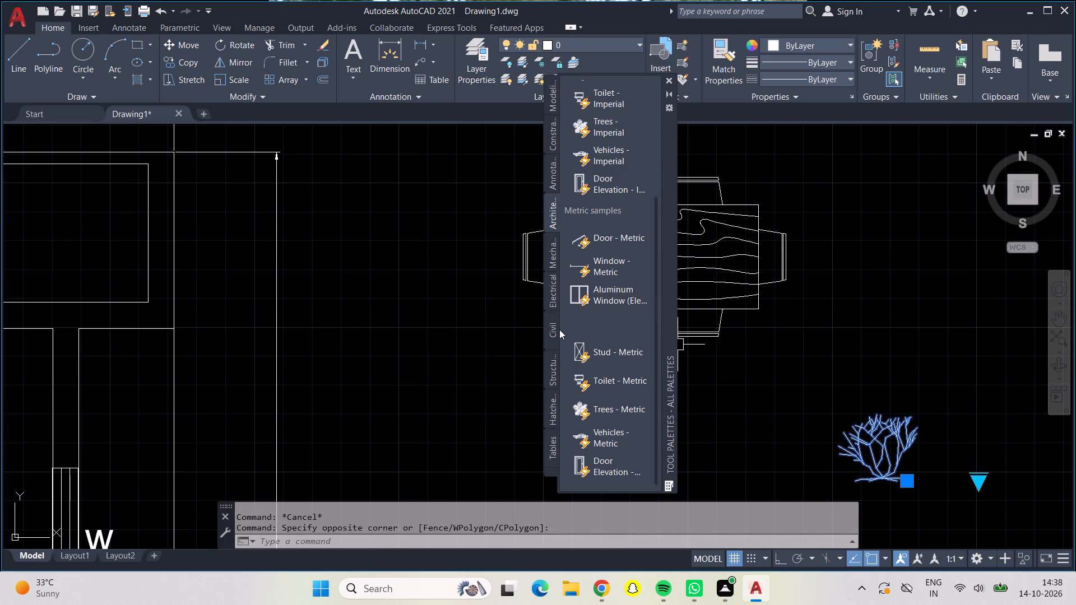
drag(586, 379, 713, 379)
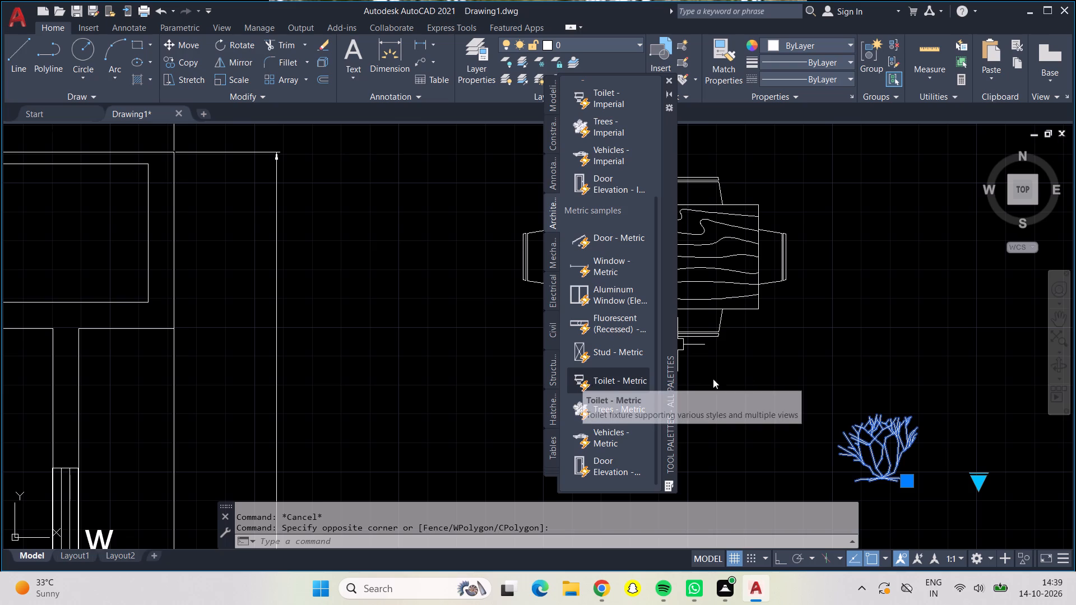
drag(713, 379, 885, 356)
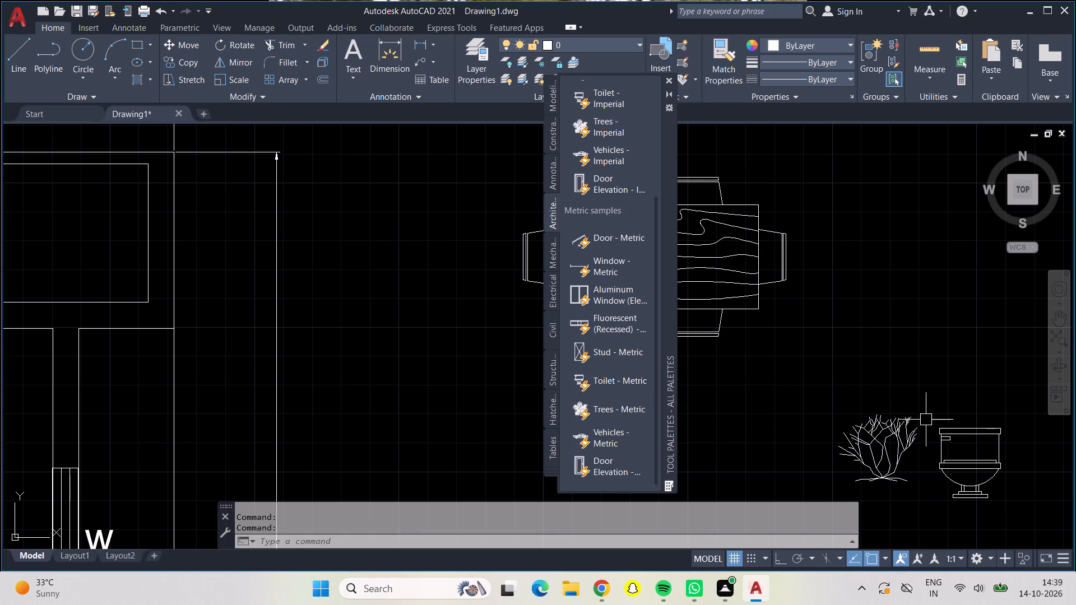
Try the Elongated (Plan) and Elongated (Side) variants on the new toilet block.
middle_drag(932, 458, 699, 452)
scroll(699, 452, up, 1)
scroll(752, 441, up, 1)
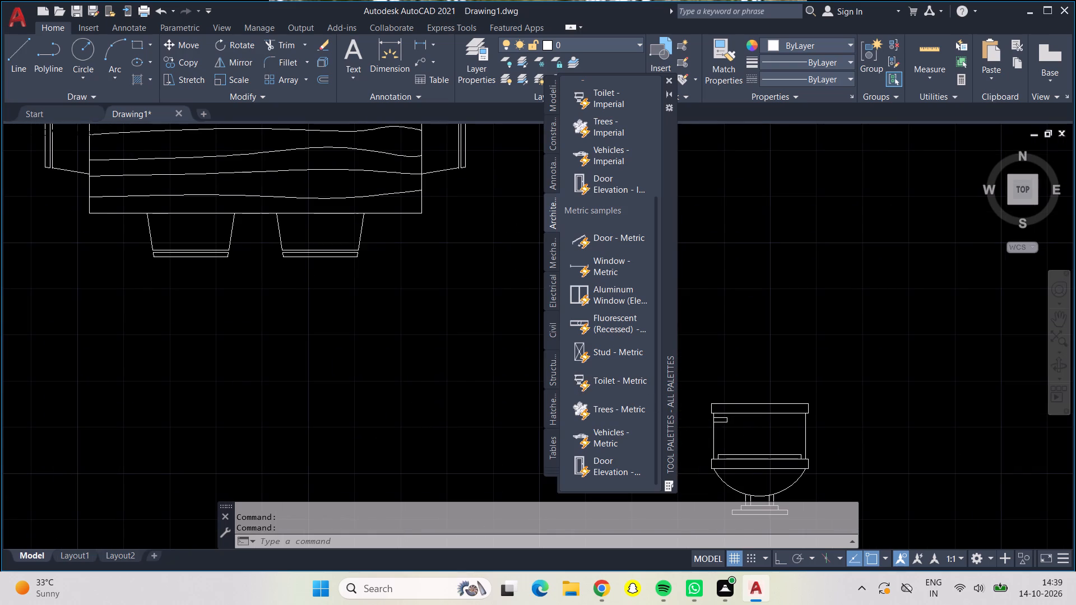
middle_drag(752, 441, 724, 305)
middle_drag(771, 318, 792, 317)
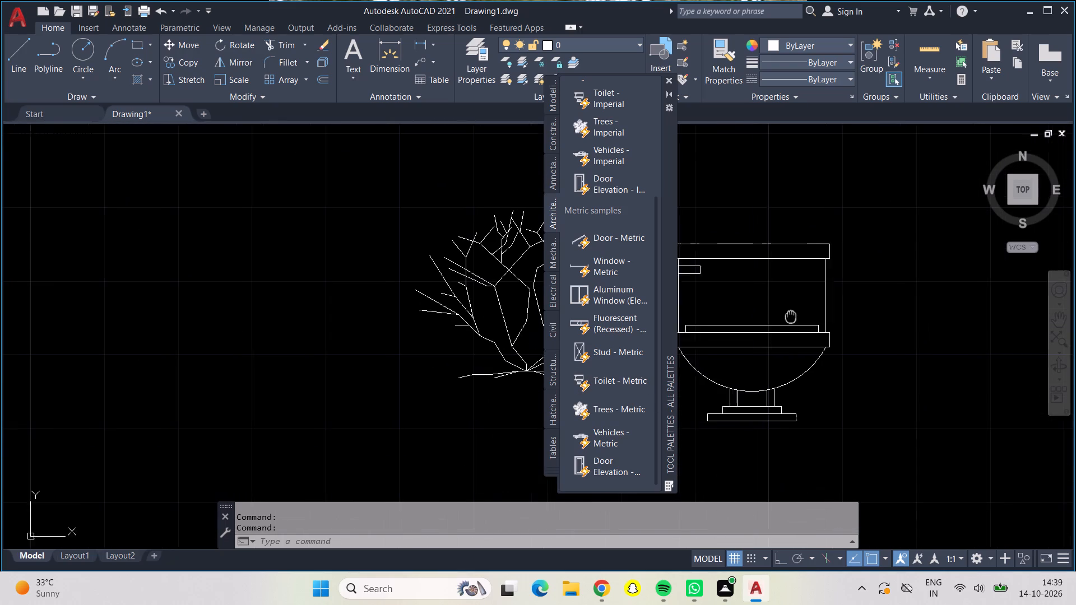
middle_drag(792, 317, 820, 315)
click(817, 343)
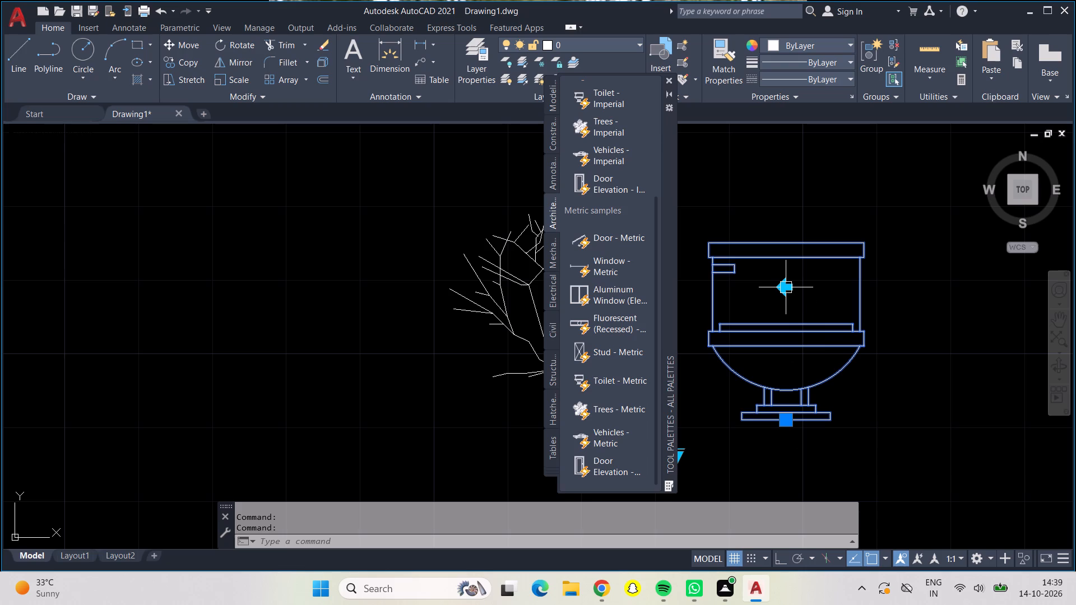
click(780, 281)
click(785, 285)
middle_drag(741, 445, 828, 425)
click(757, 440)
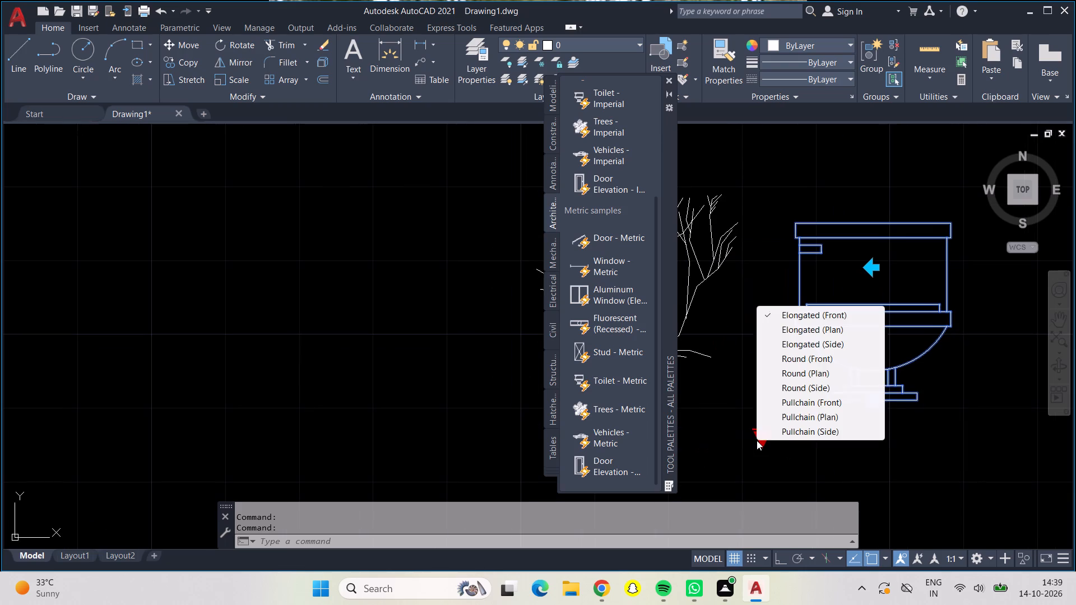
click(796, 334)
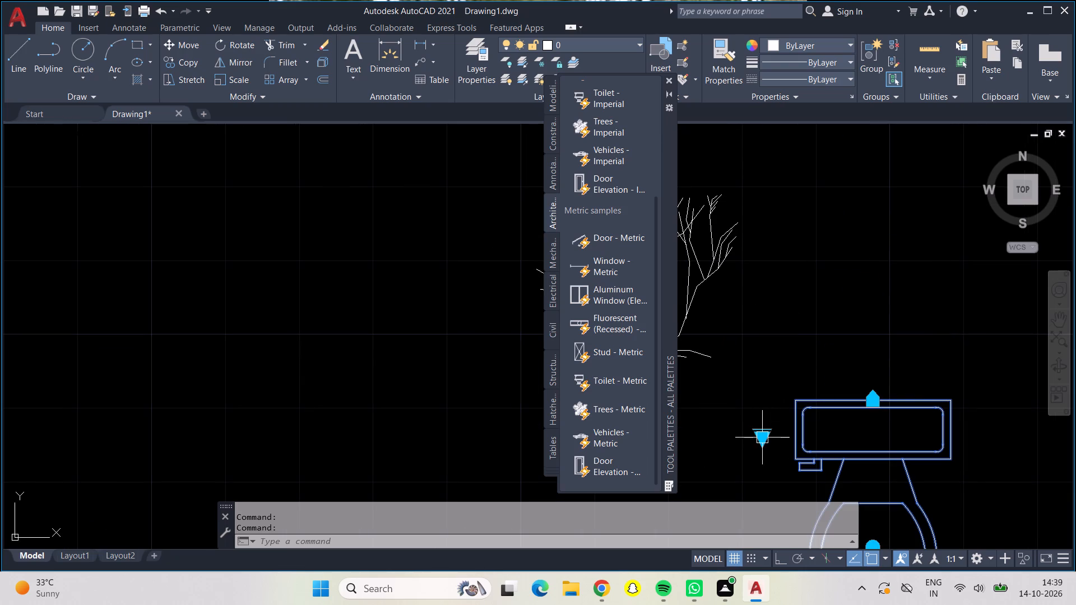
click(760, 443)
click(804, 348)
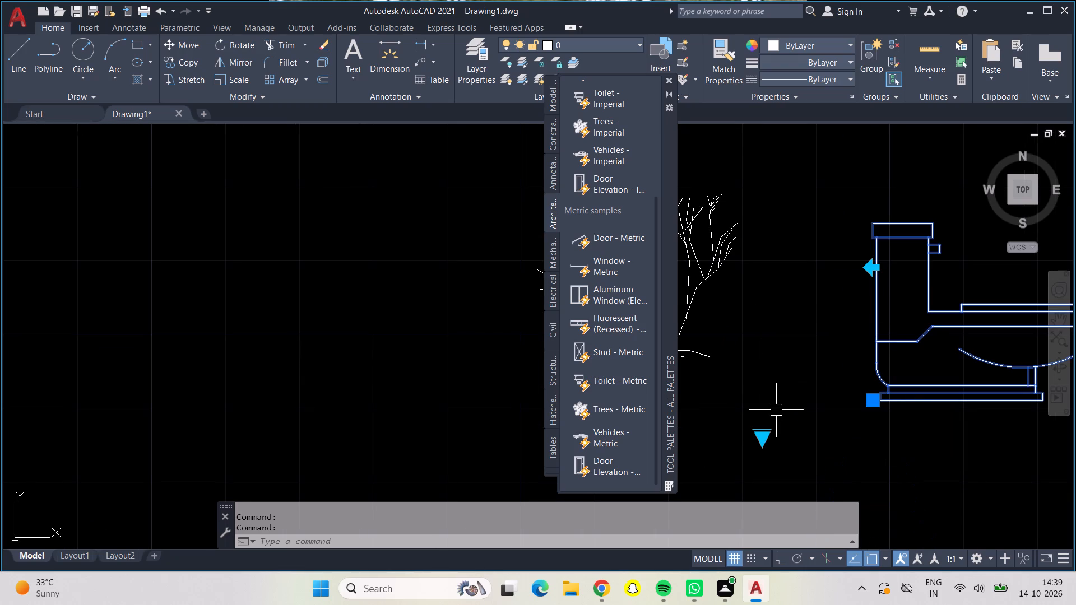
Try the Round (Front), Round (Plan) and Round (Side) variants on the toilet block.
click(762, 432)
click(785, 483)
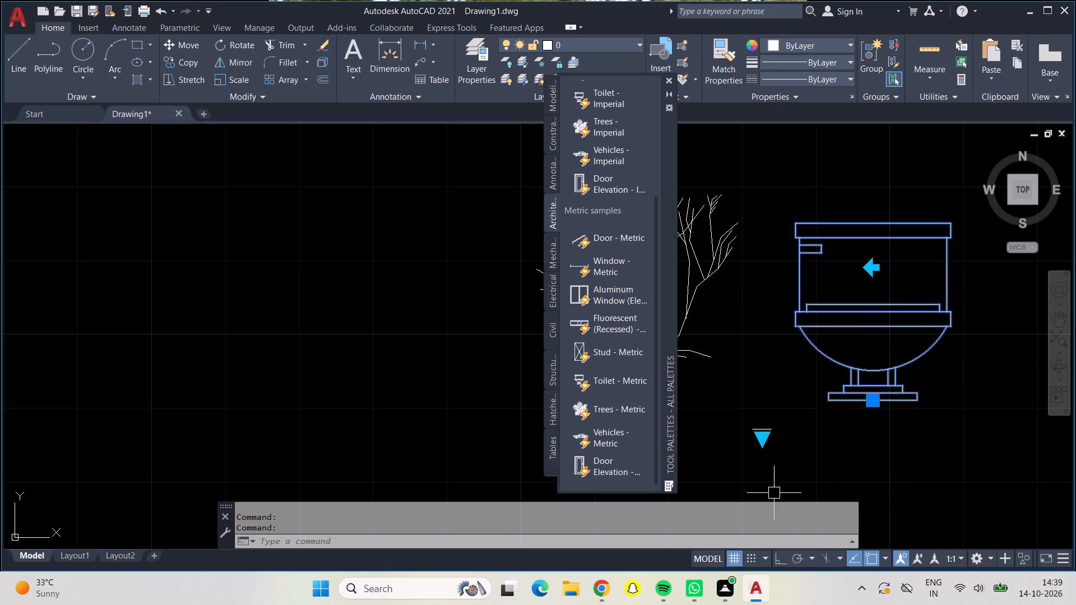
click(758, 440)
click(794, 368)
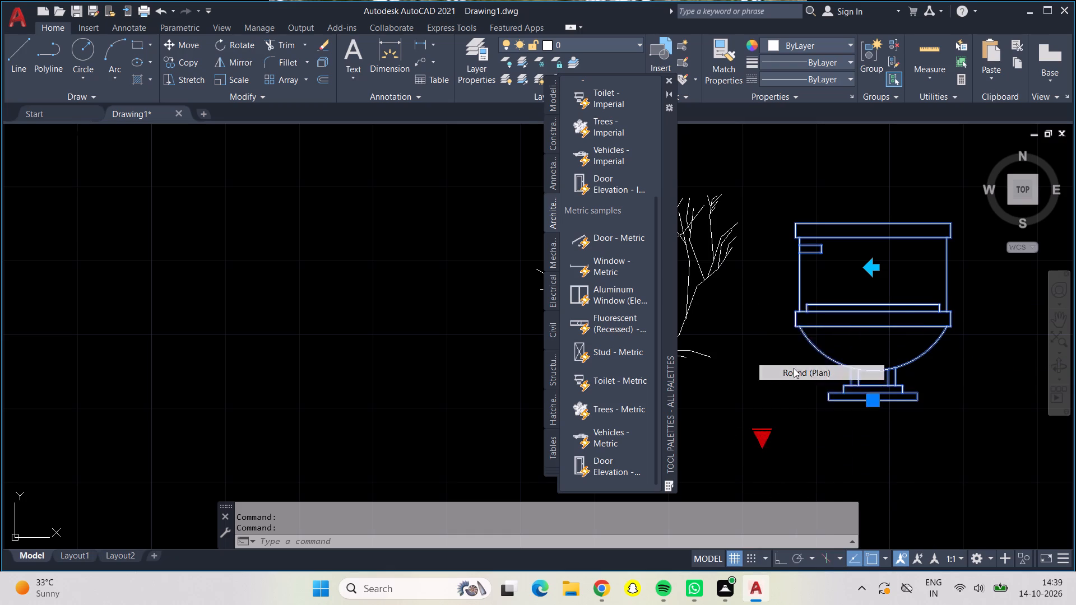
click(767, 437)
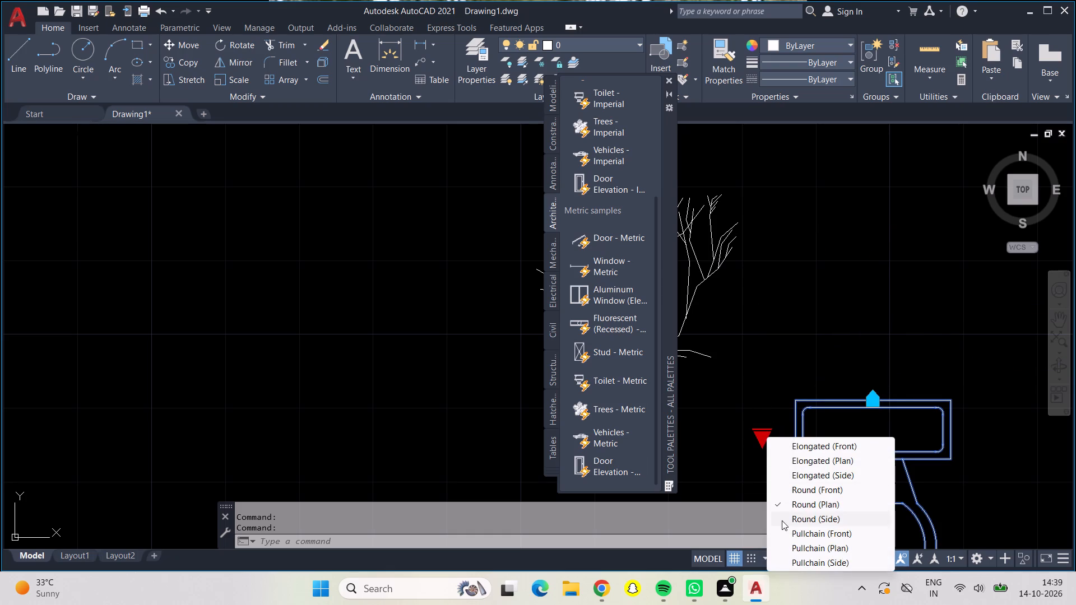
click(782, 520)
Try the Pullchain (Front) and Pullchain (Plan) variants on the toilet block and settle on Pullchain (Side).
click(765, 442)
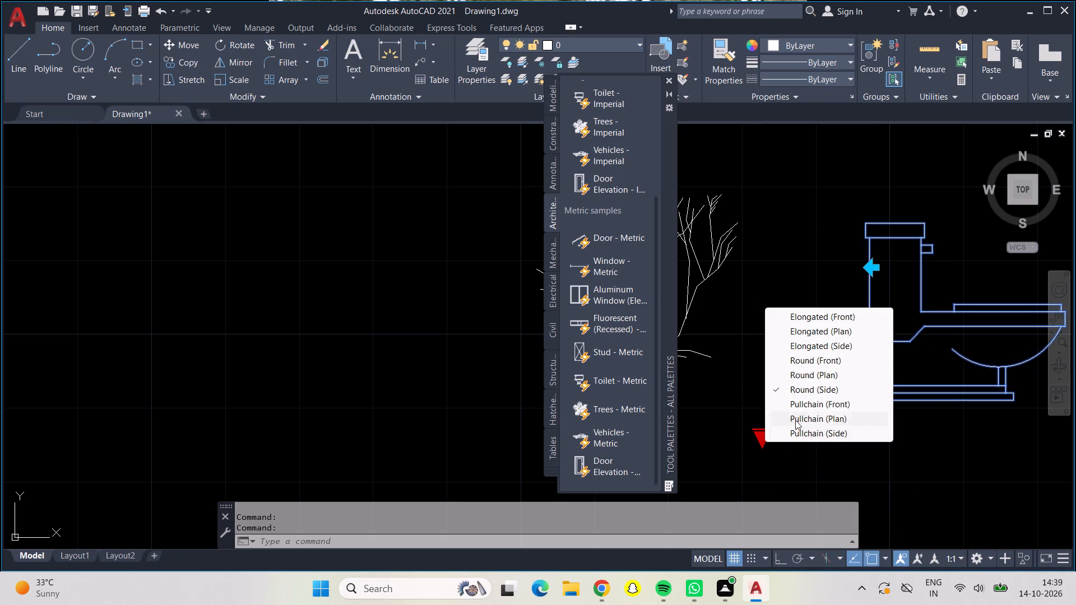
click(804, 407)
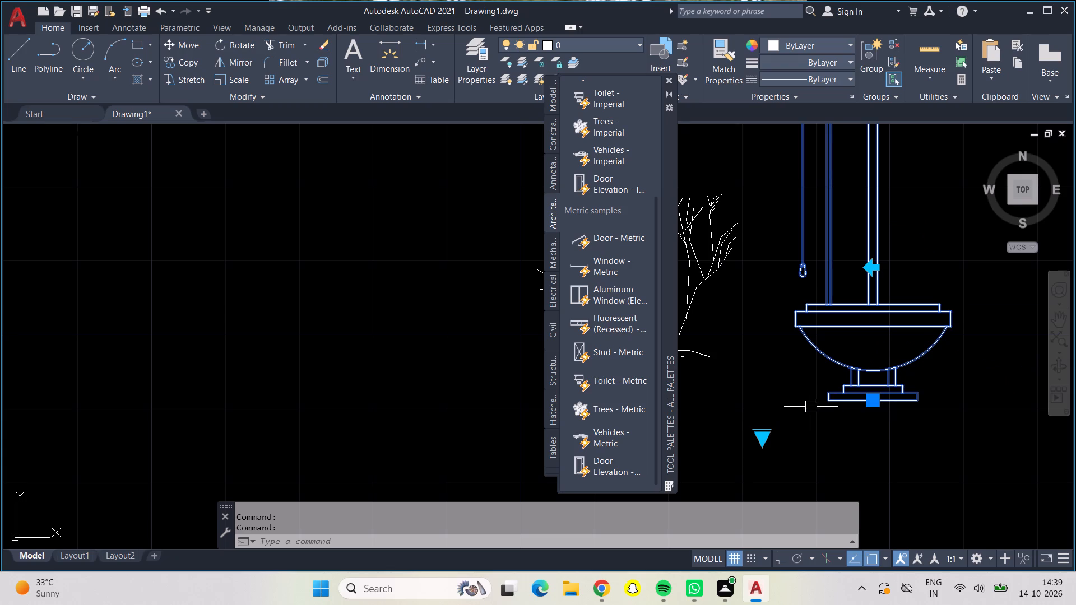
scroll(811, 407, down, 1)
click(774, 430)
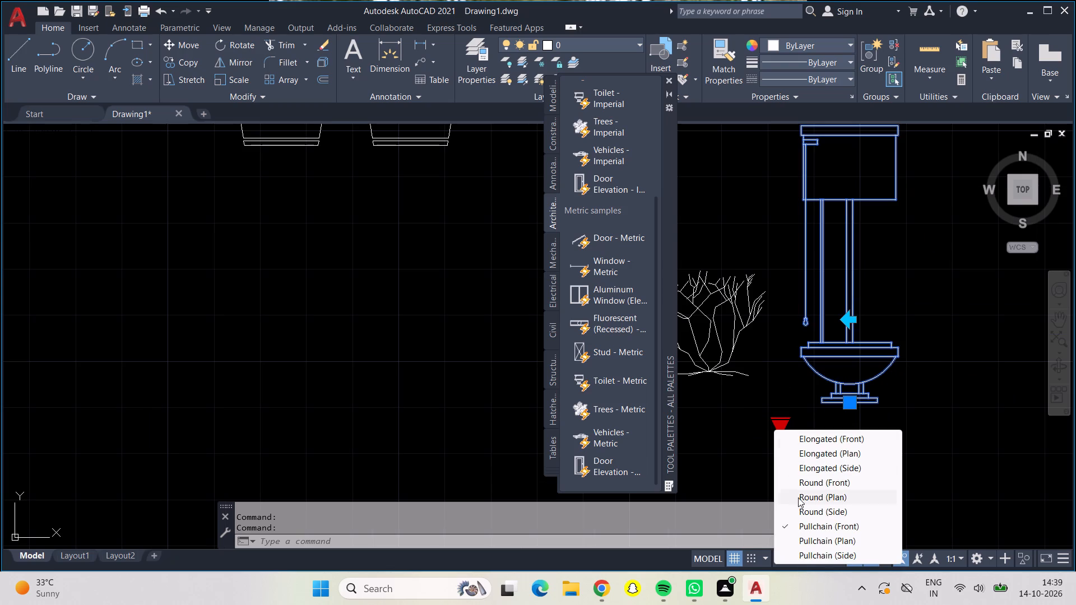
click(803, 536)
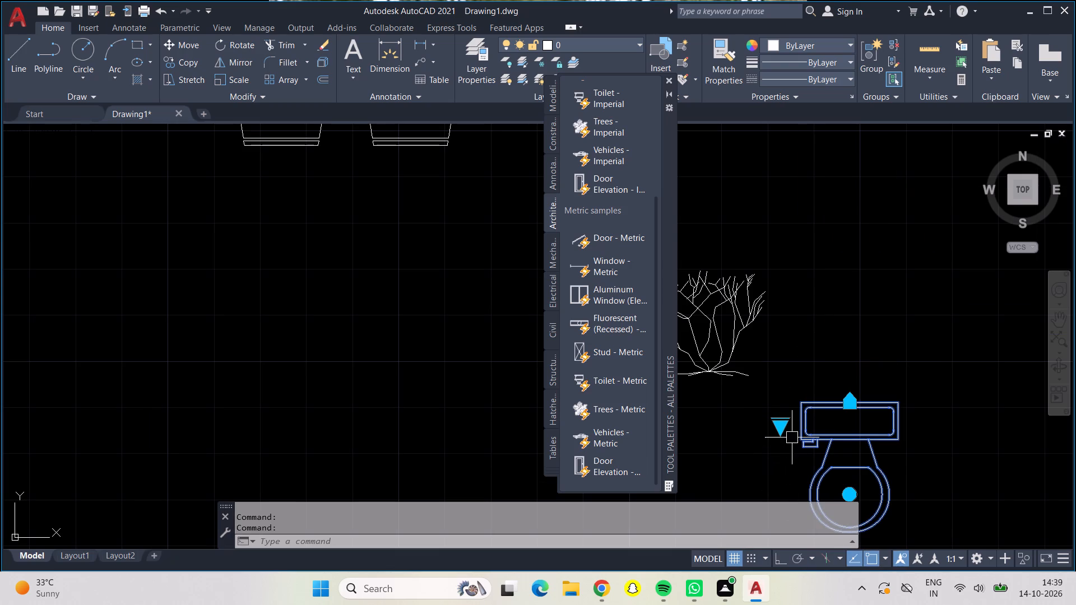
click(785, 431)
click(821, 557)
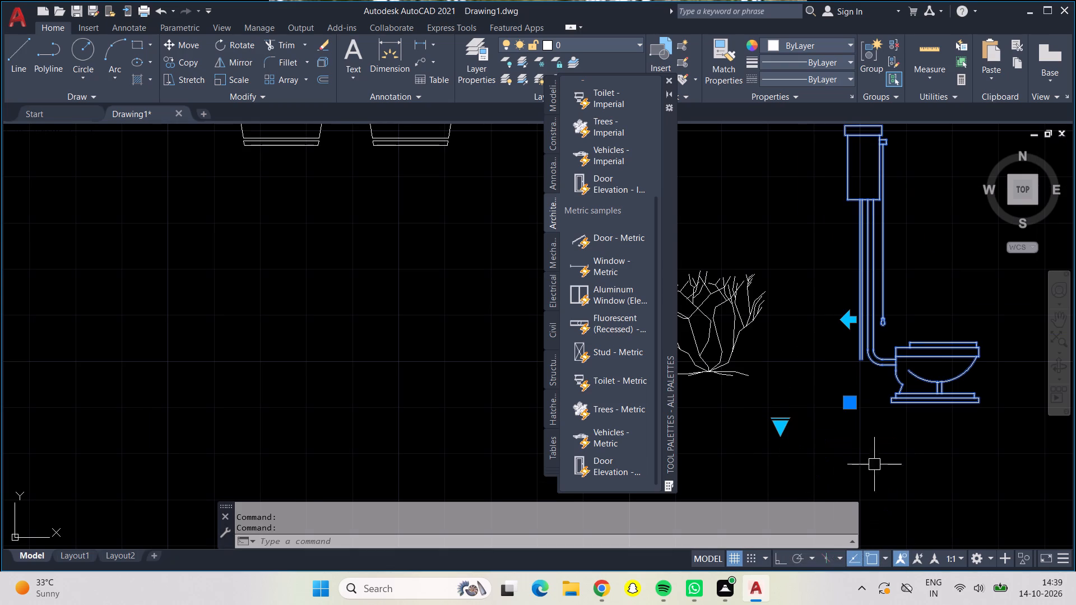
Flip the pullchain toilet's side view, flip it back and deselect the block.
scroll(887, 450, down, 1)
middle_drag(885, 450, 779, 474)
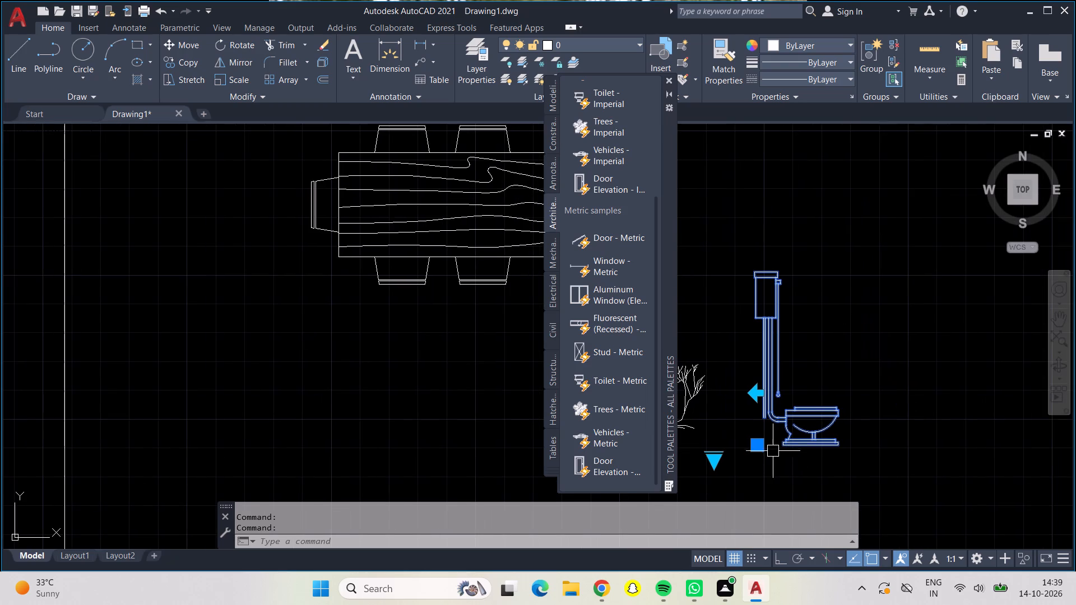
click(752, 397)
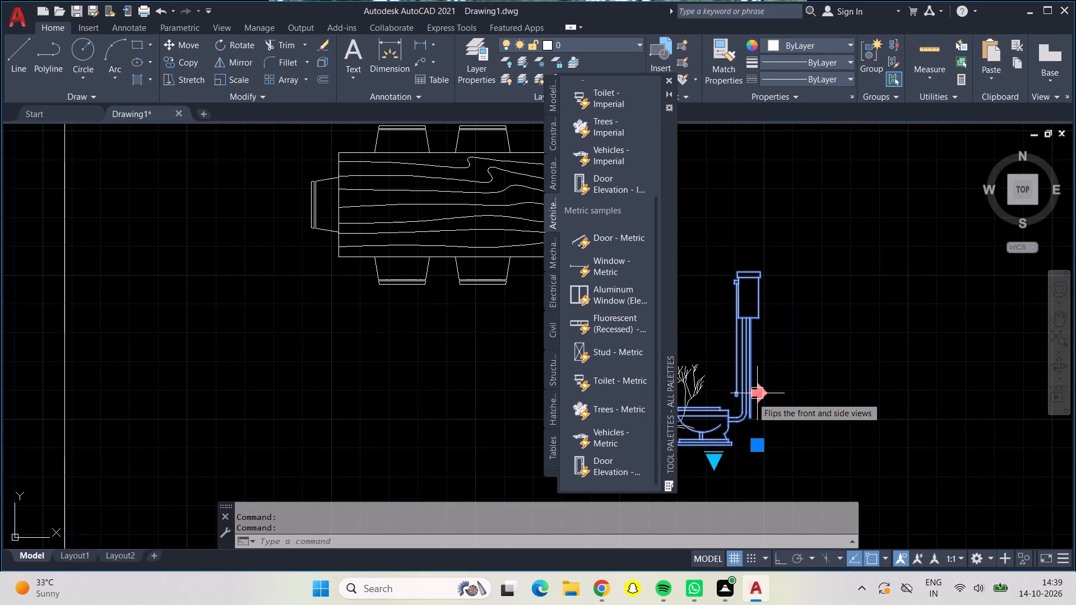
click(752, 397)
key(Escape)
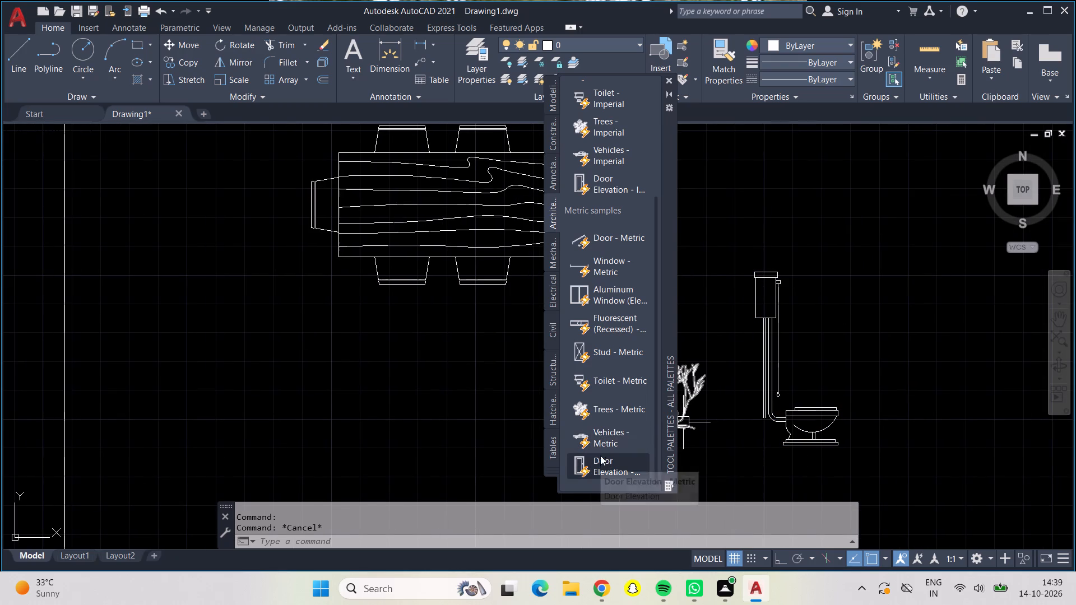
Insert the Door Elevation - Metric block near the toilet and move it clear into the empty space beside it.
drag(595, 456, 875, 356)
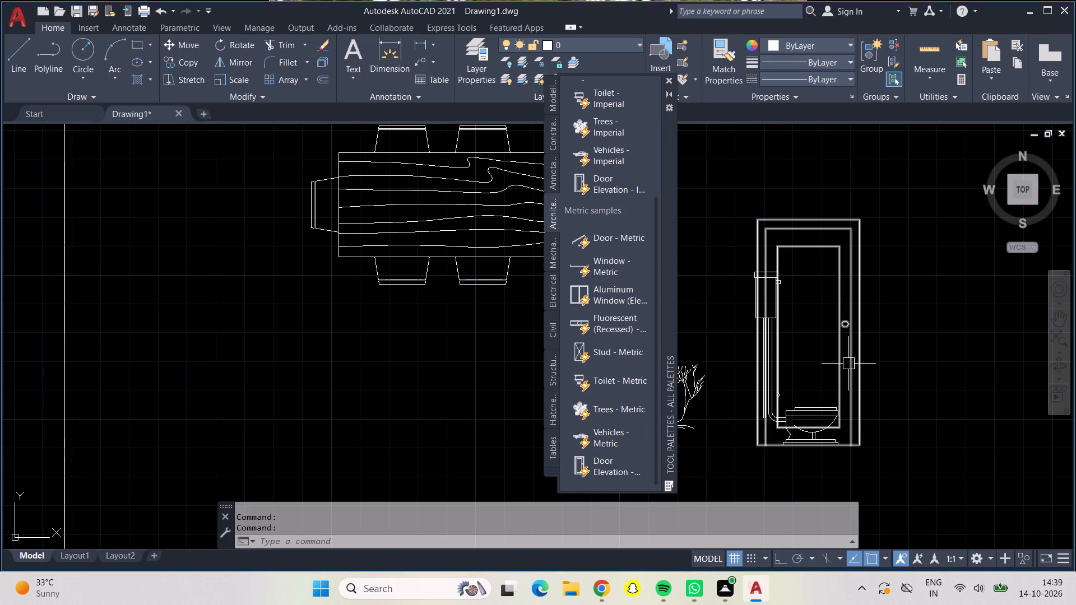
click(848, 363)
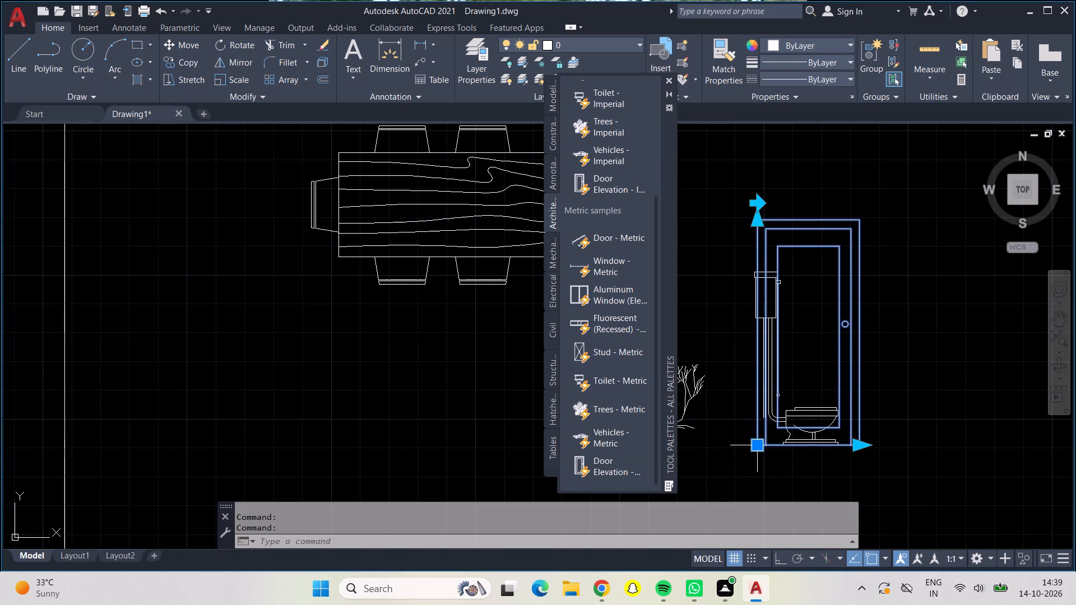
drag(750, 446, 779, 439)
click(991, 434)
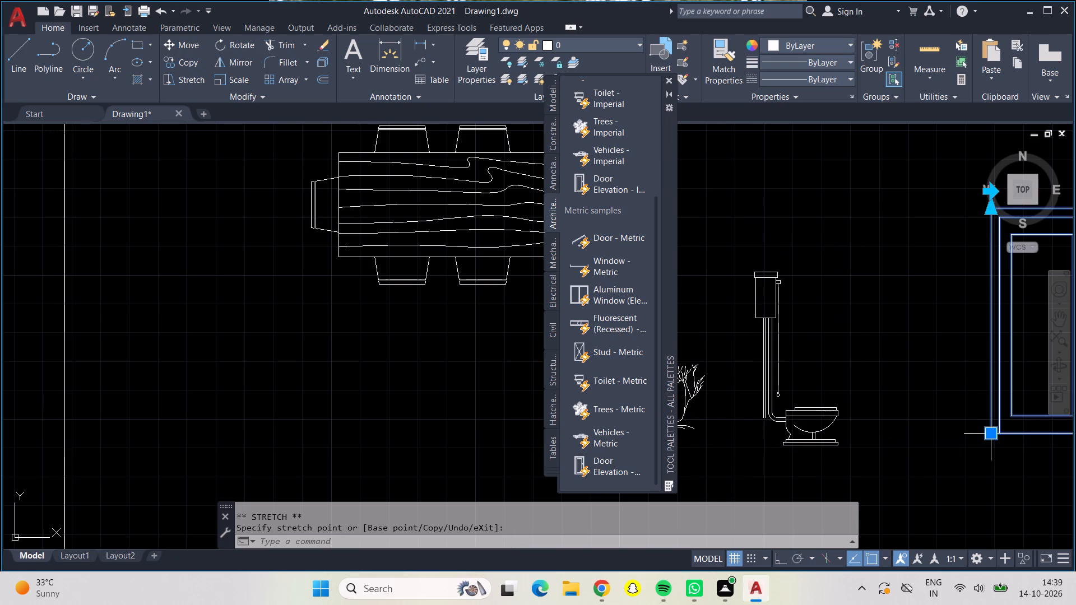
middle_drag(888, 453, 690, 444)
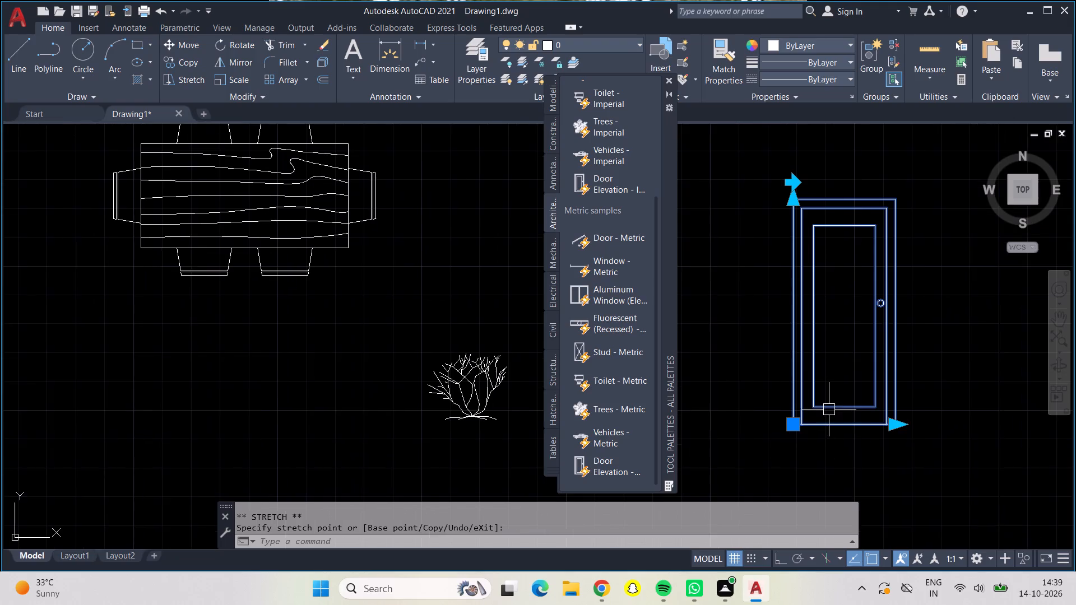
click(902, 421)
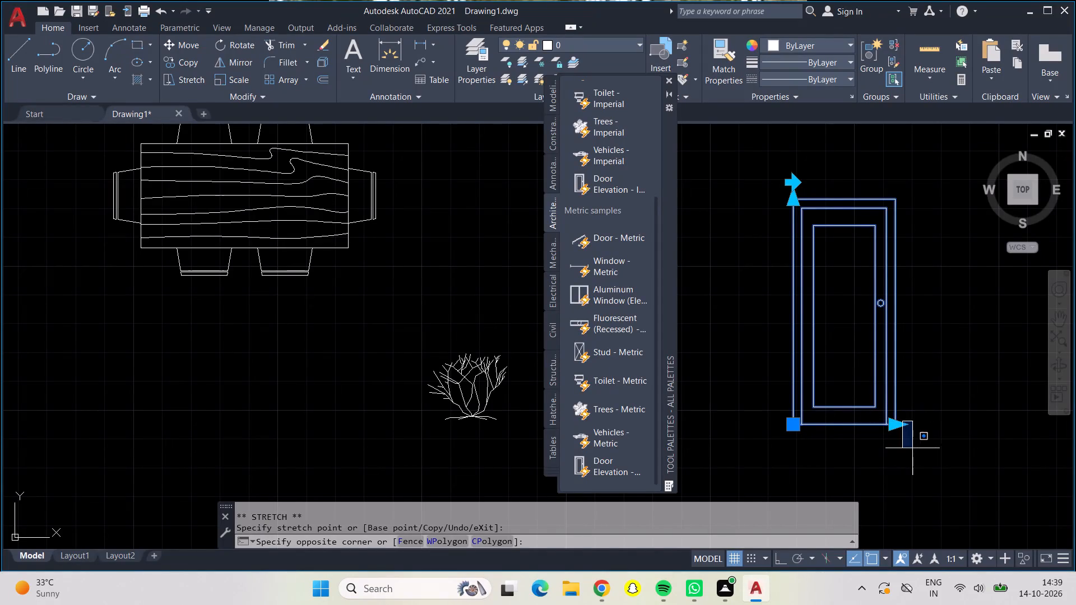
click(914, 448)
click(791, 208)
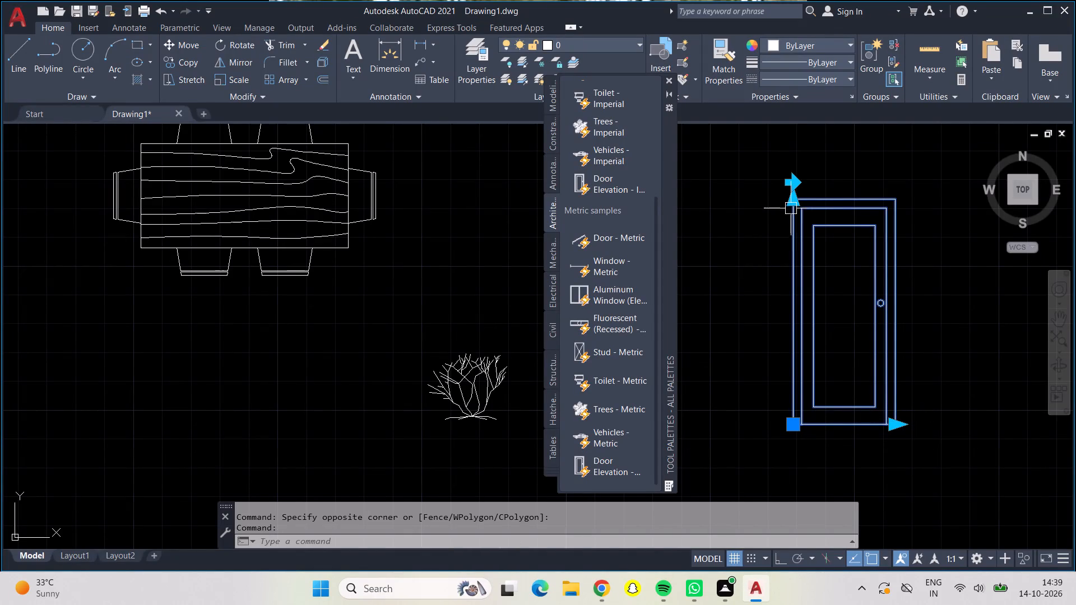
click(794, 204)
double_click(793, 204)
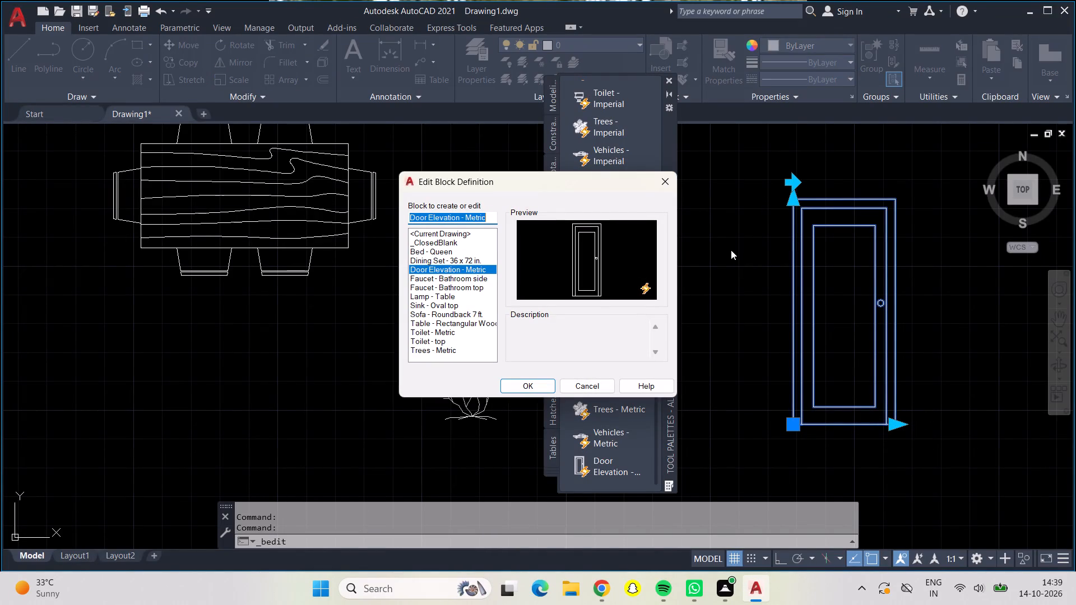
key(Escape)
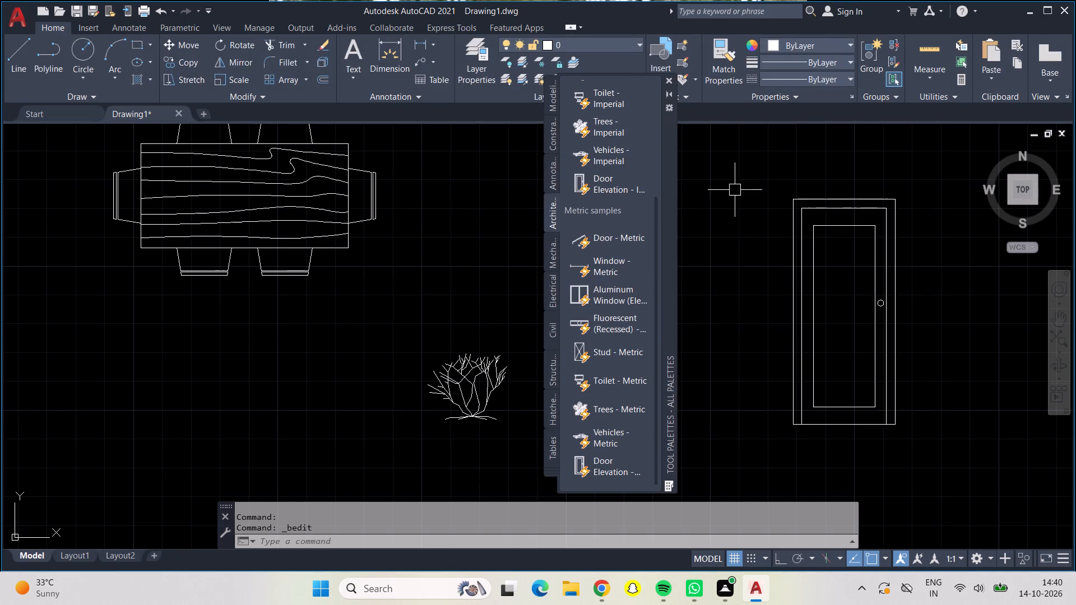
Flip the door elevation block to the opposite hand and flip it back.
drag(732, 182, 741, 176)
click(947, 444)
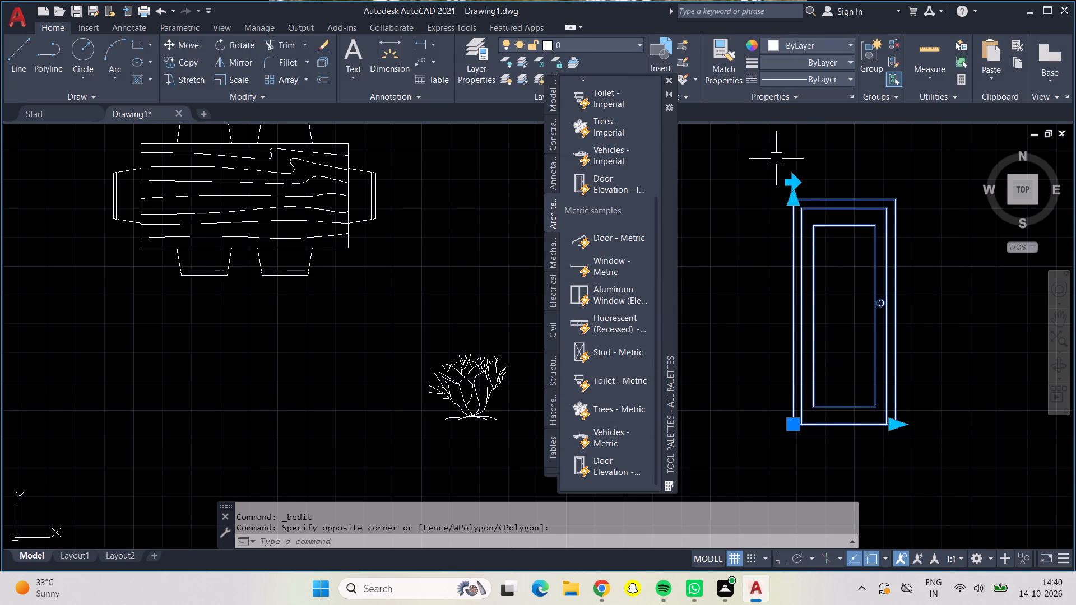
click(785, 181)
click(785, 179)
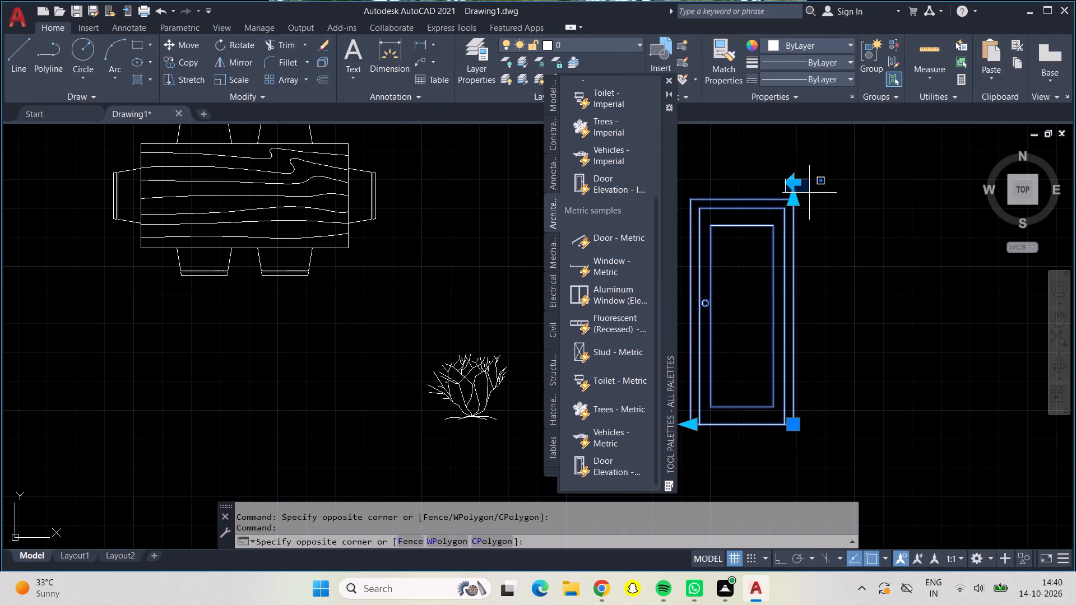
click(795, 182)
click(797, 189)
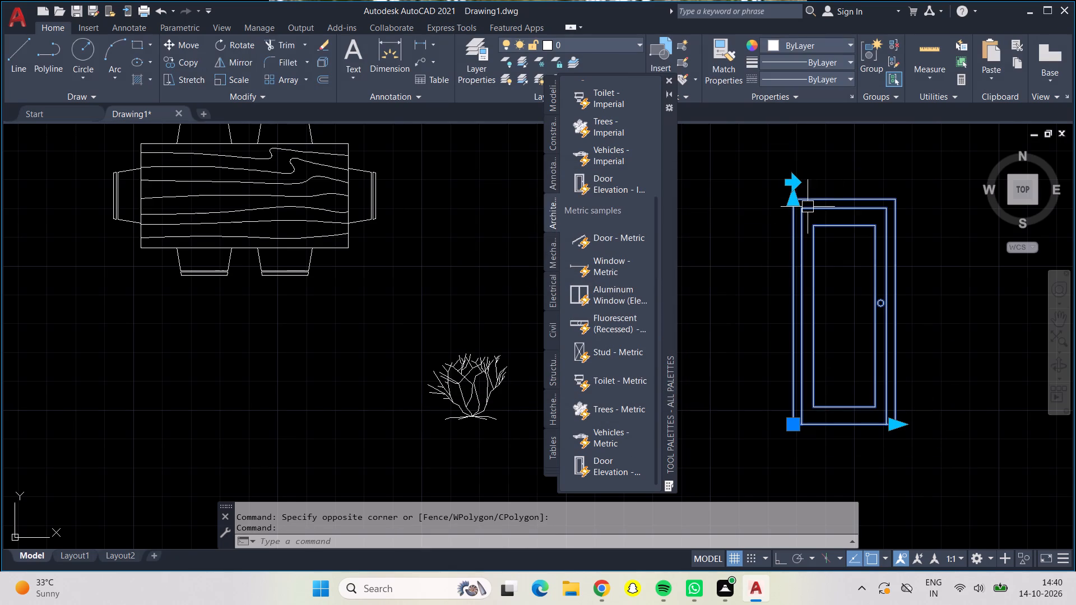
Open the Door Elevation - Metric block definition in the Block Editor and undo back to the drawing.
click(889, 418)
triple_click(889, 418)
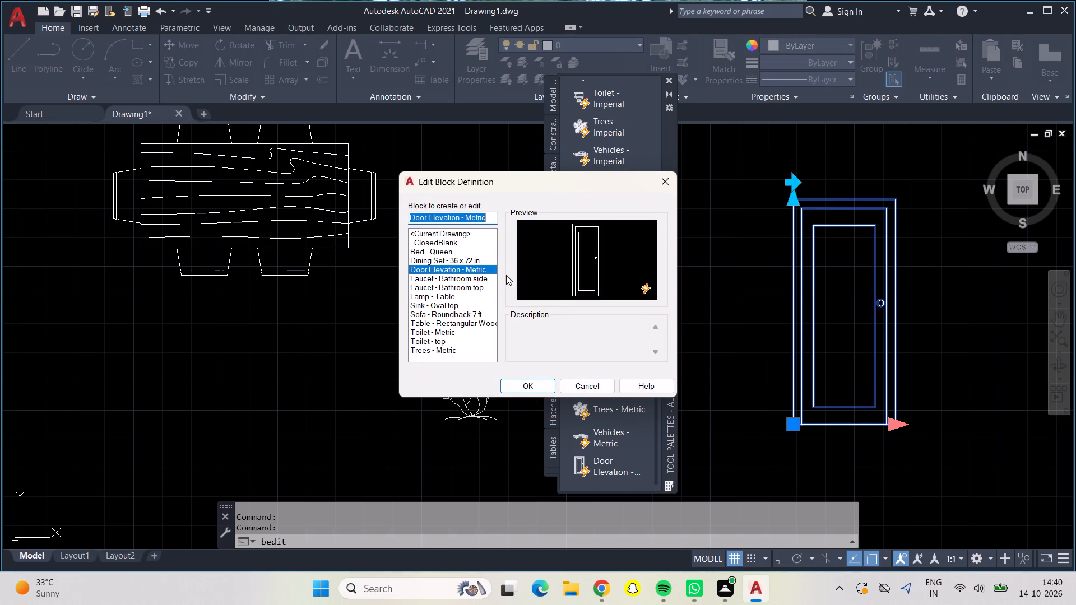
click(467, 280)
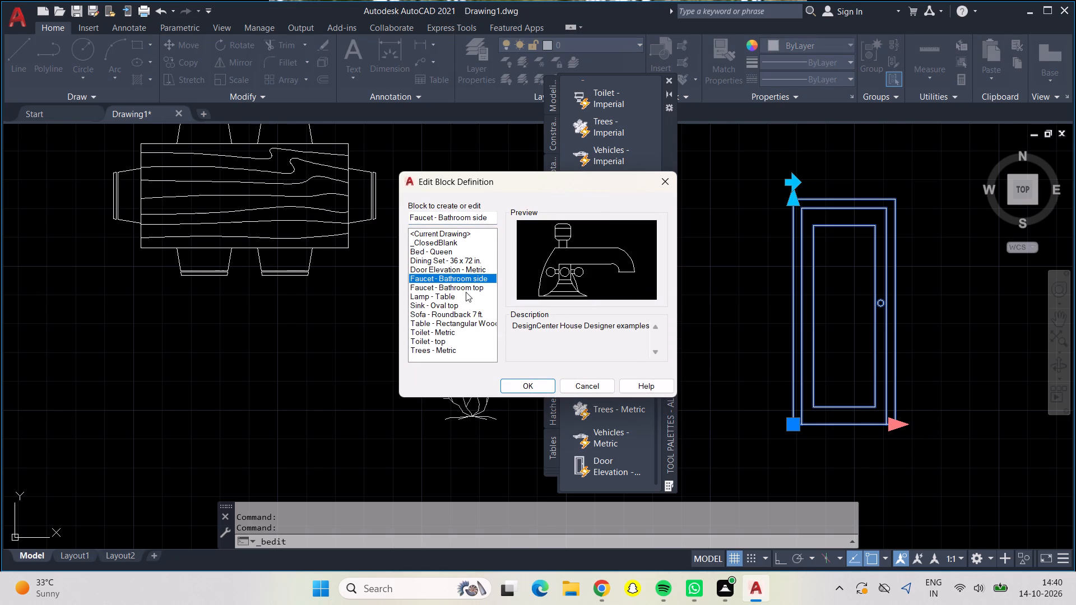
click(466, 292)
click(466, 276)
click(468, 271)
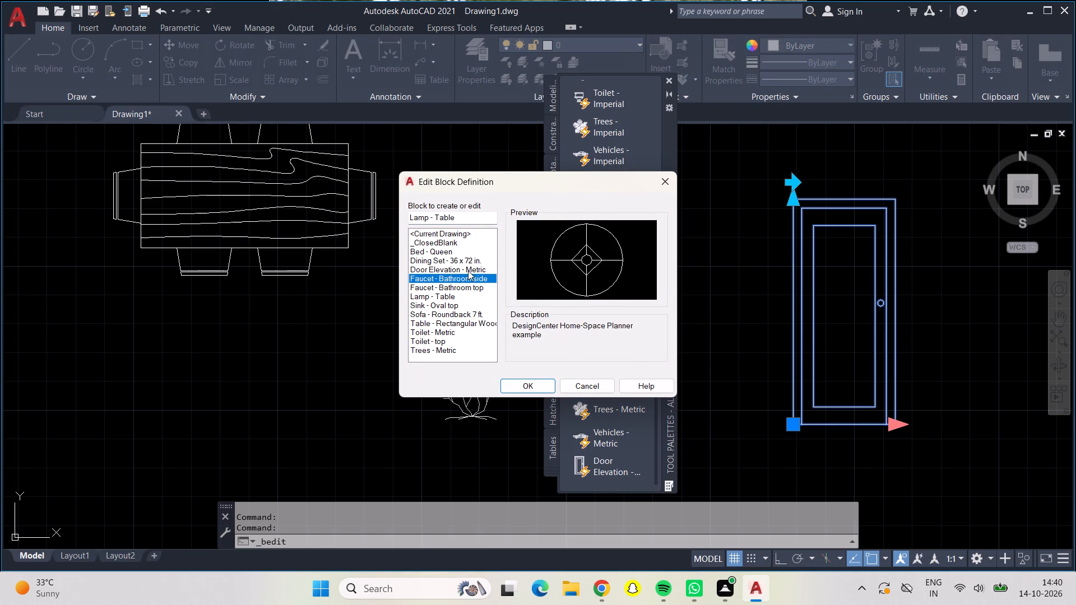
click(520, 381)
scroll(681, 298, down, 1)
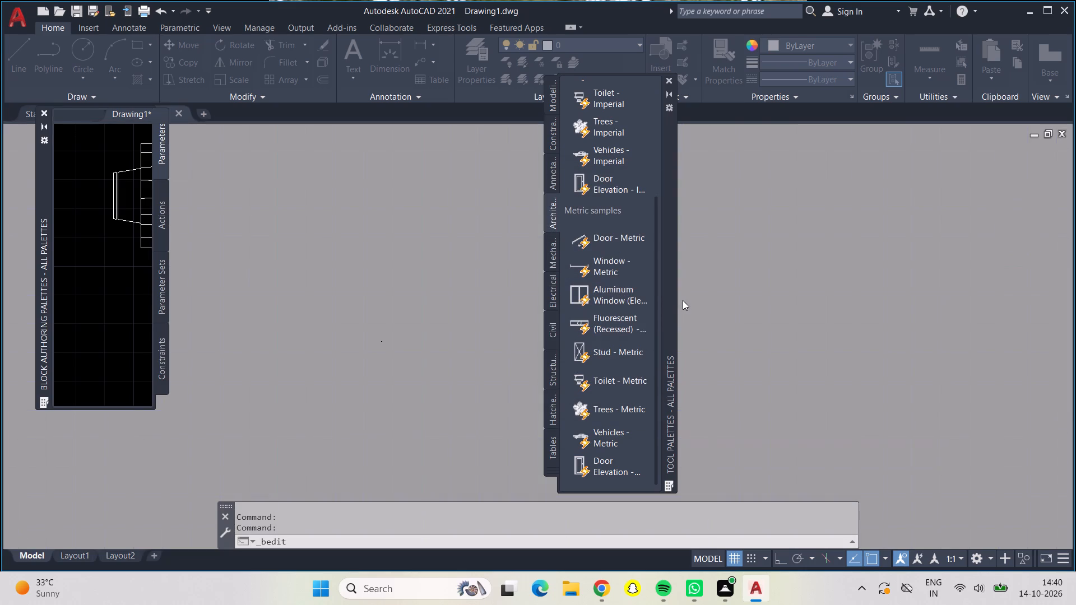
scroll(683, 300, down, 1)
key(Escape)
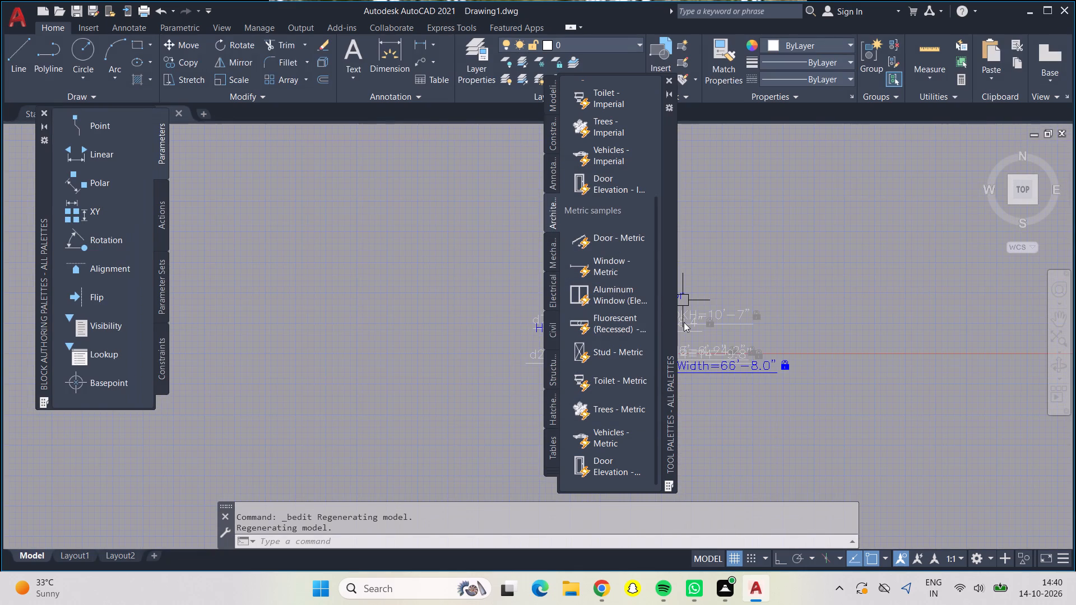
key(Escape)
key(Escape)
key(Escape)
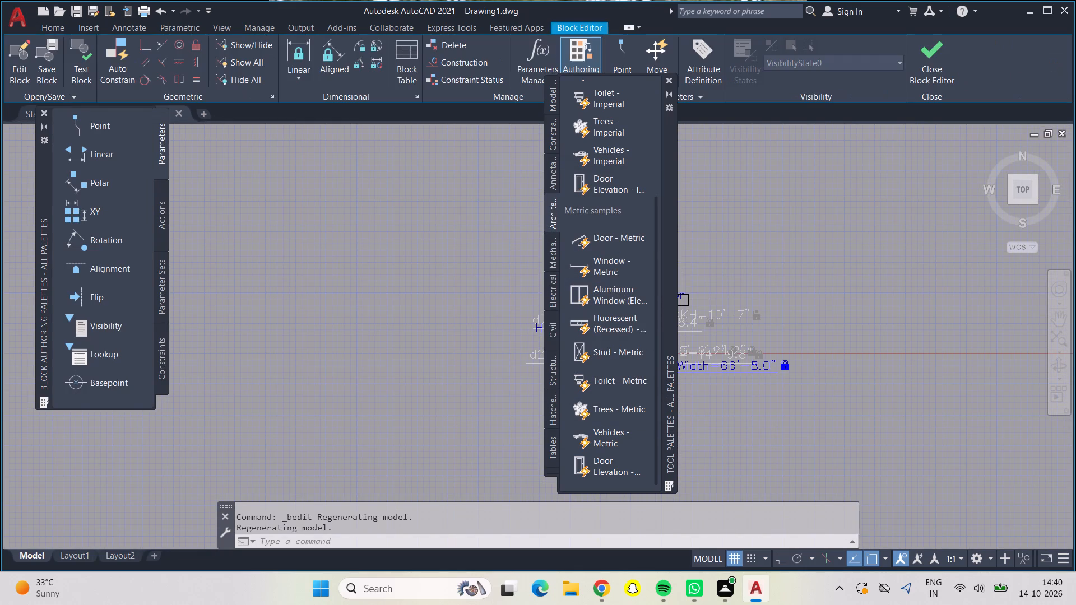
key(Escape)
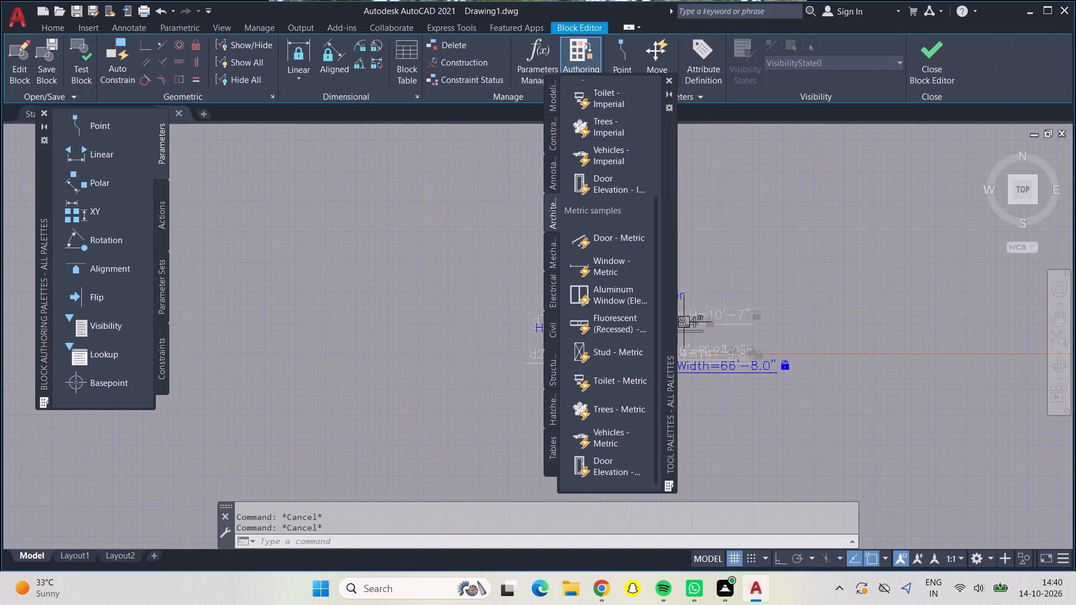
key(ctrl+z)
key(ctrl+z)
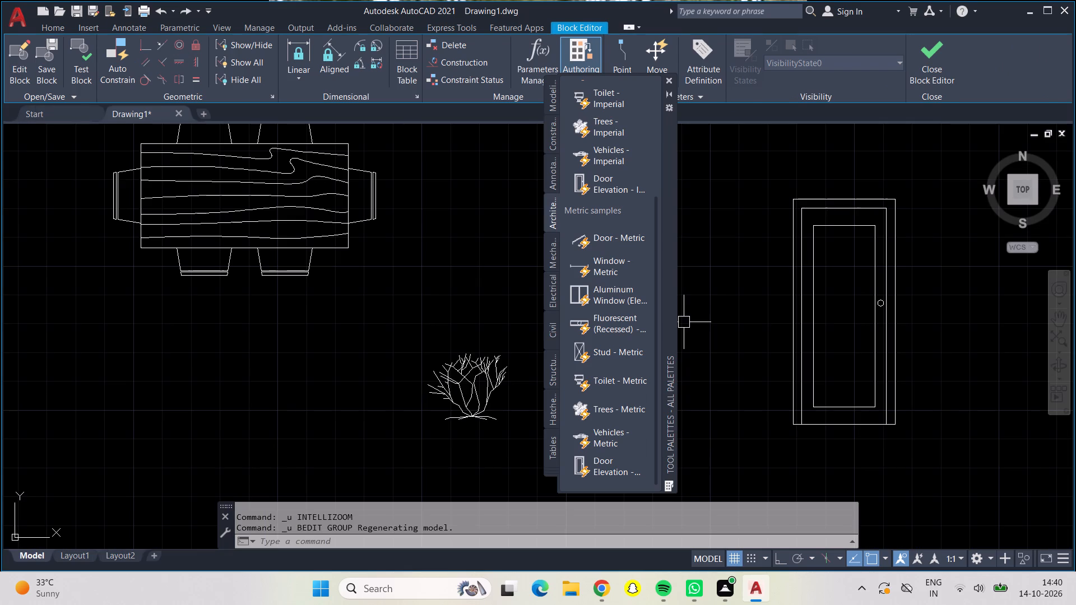
Close the tool palettes.
scroll(730, 300, down, 1)
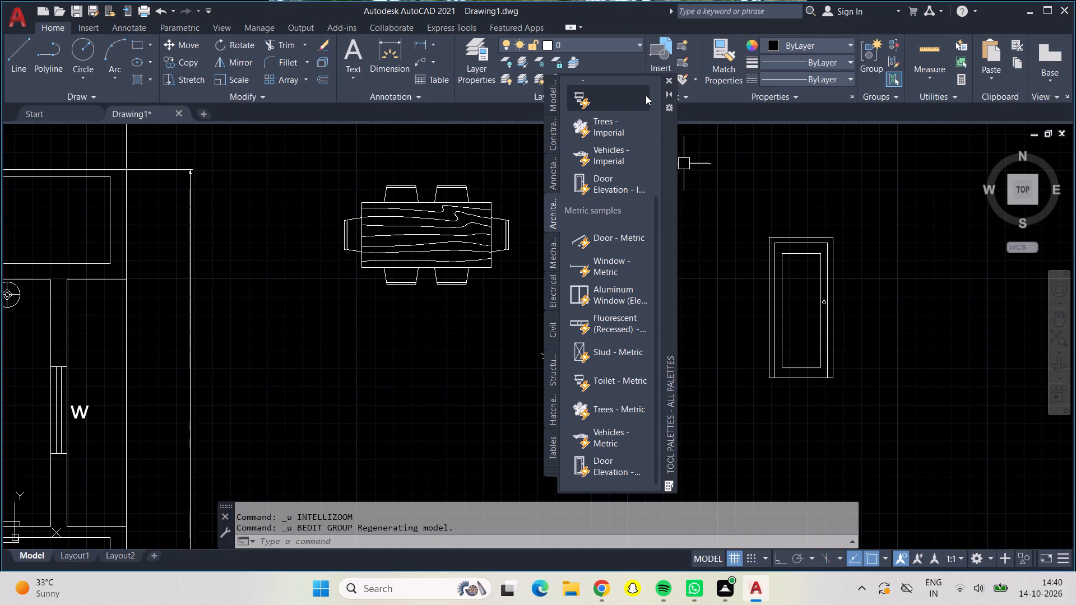
click(666, 80)
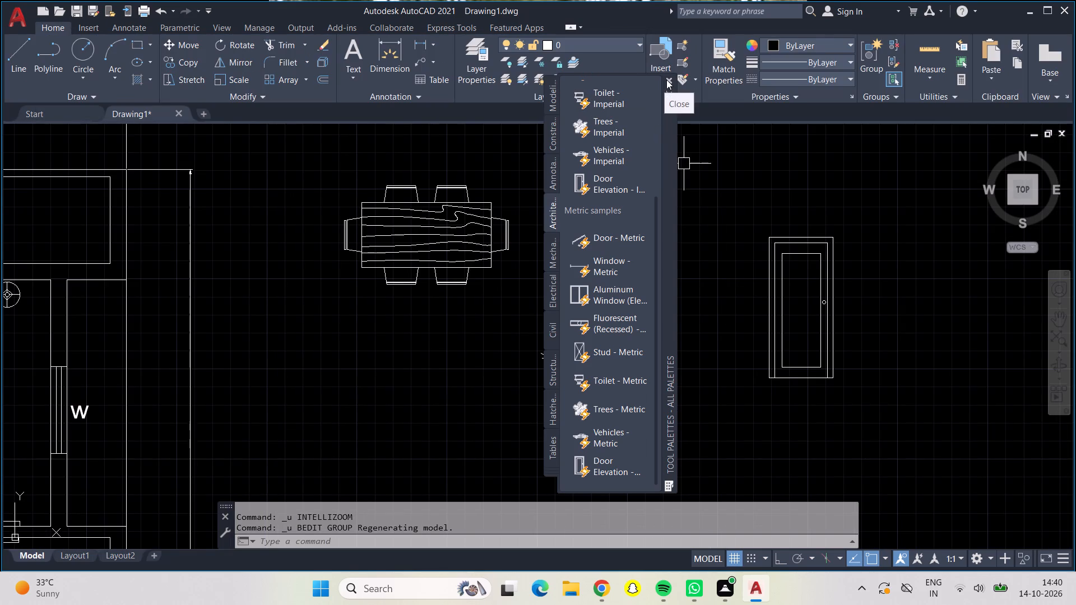
Copy the shrub block three times in a row into the upper-right corner of the strip along the plan's 27' side.
middle_drag(534, 323, 596, 281)
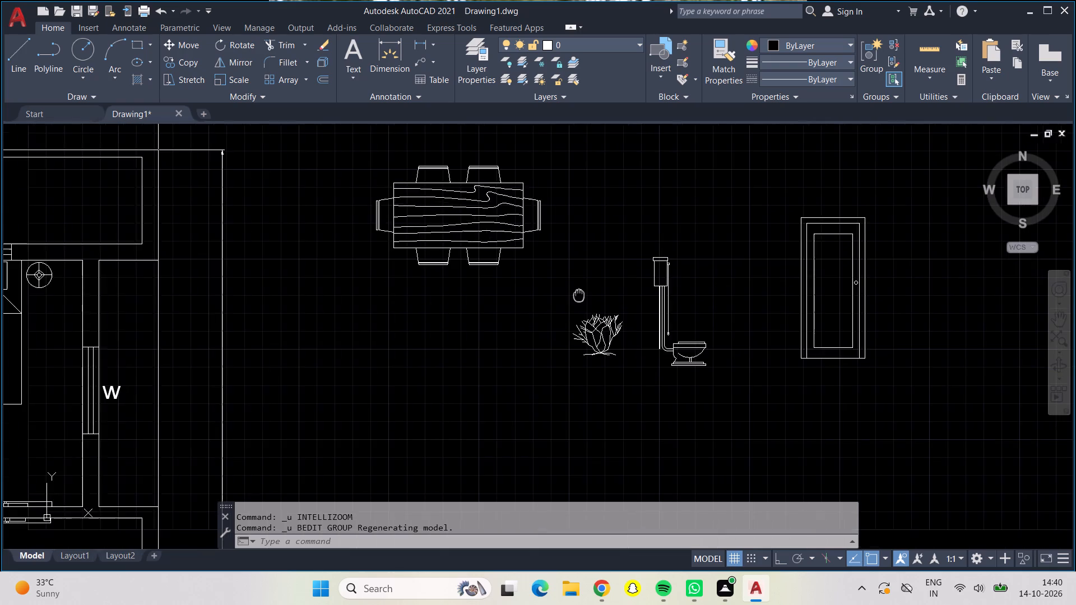
middle_drag(596, 281, 659, 285)
click(684, 311)
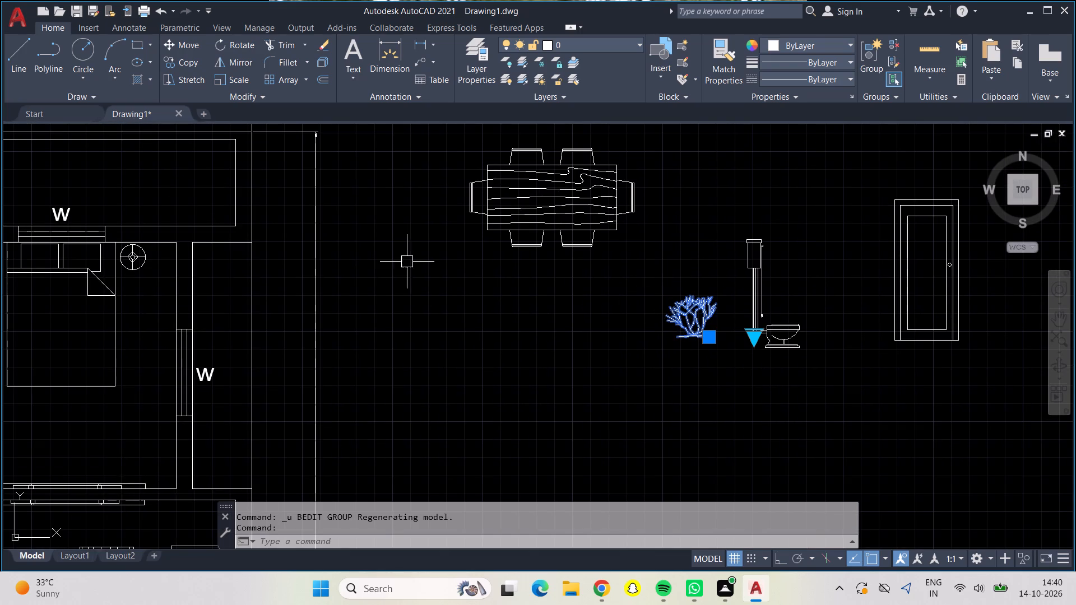
click(197, 59)
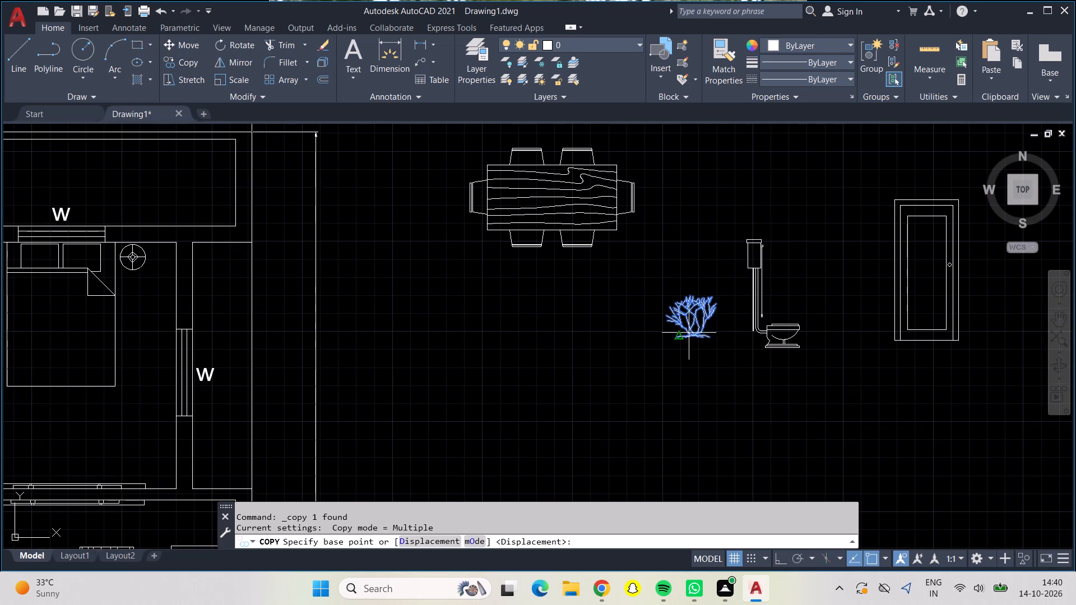
drag(687, 316, 665, 315)
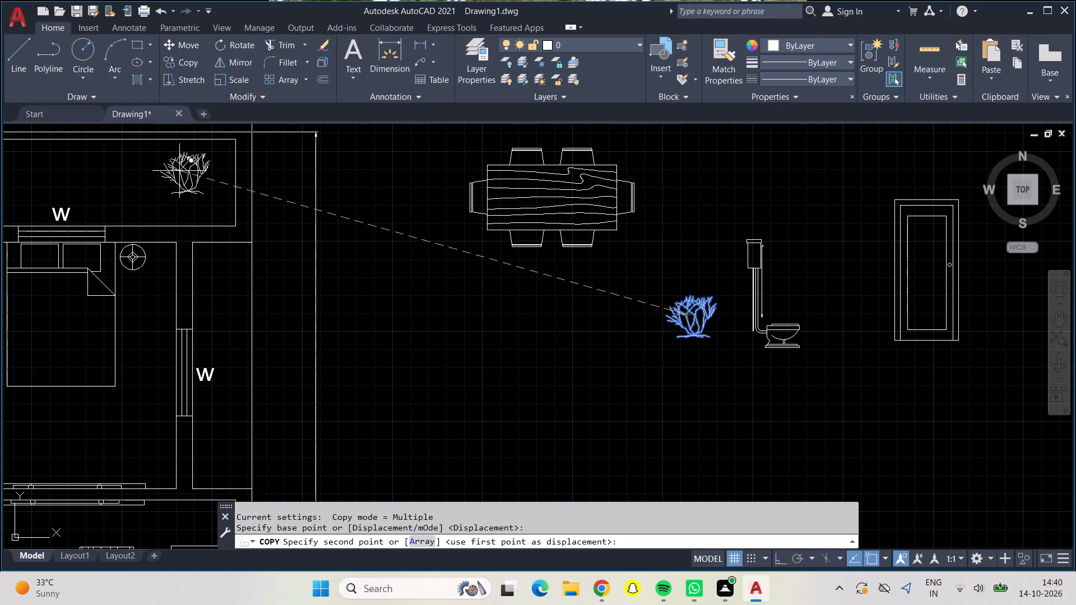
middle_drag(179, 171, 360, 312)
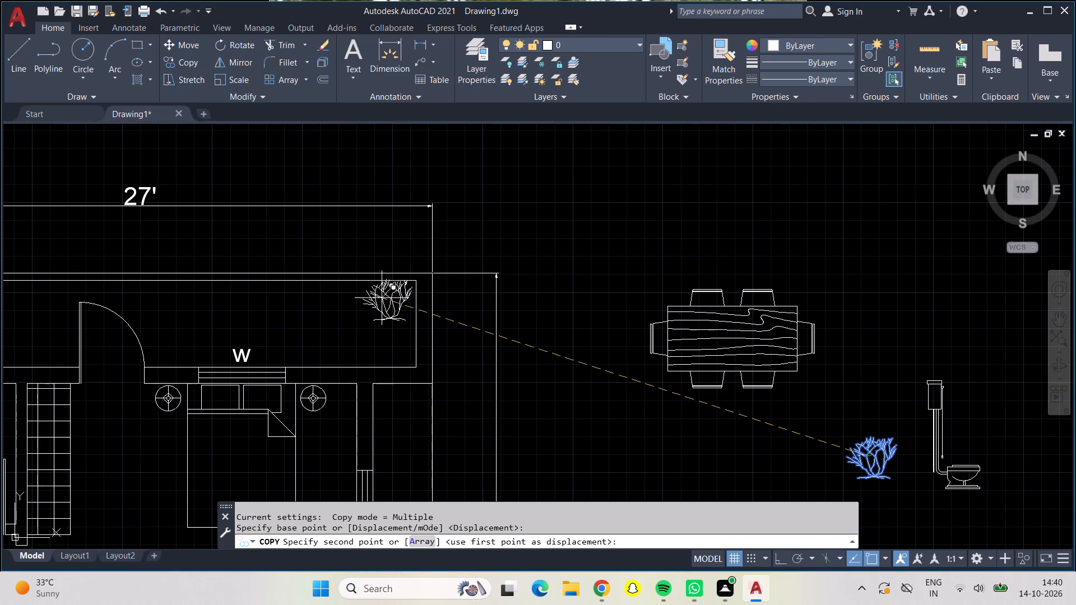
click(382, 300)
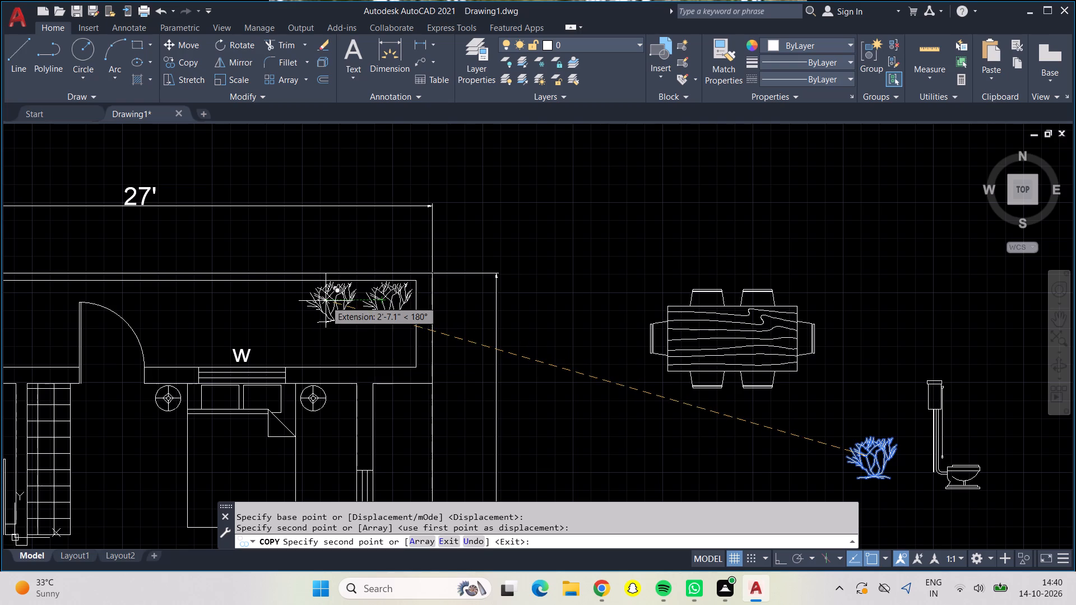
click(330, 304)
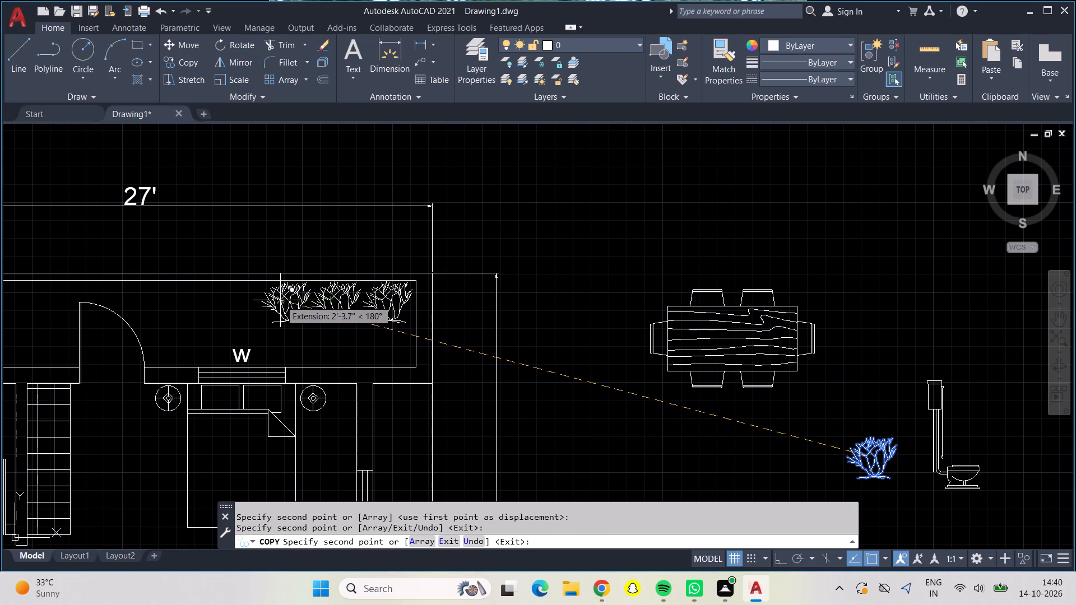
click(280, 300)
Add three more shrub copies in a row at the same strip's upper-left corner, above the V opening.
middle_drag(310, 344, 717, 366)
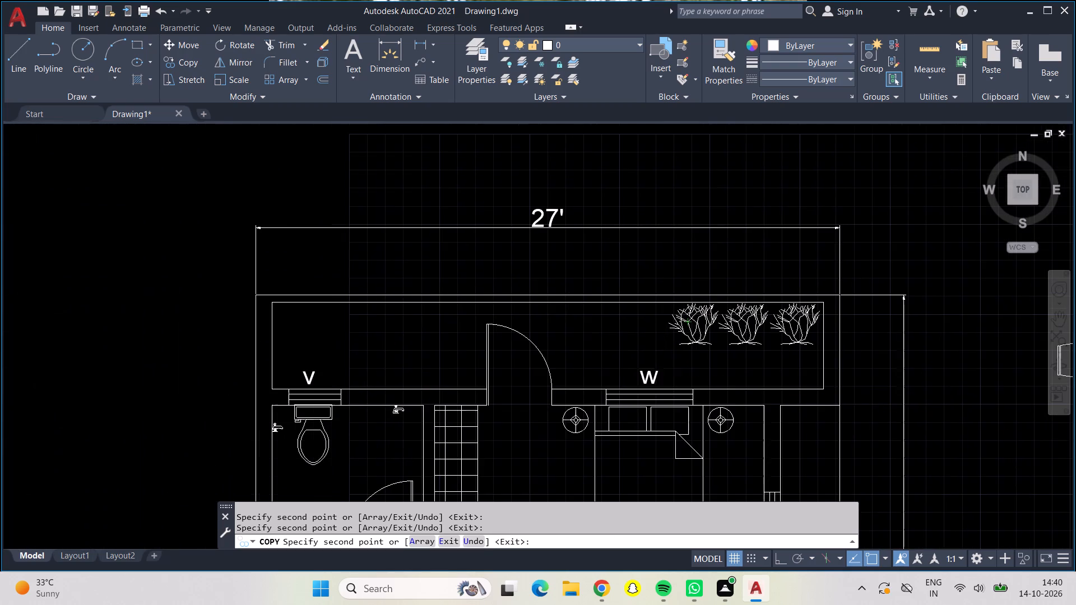
scroll(294, 325, up, 2)
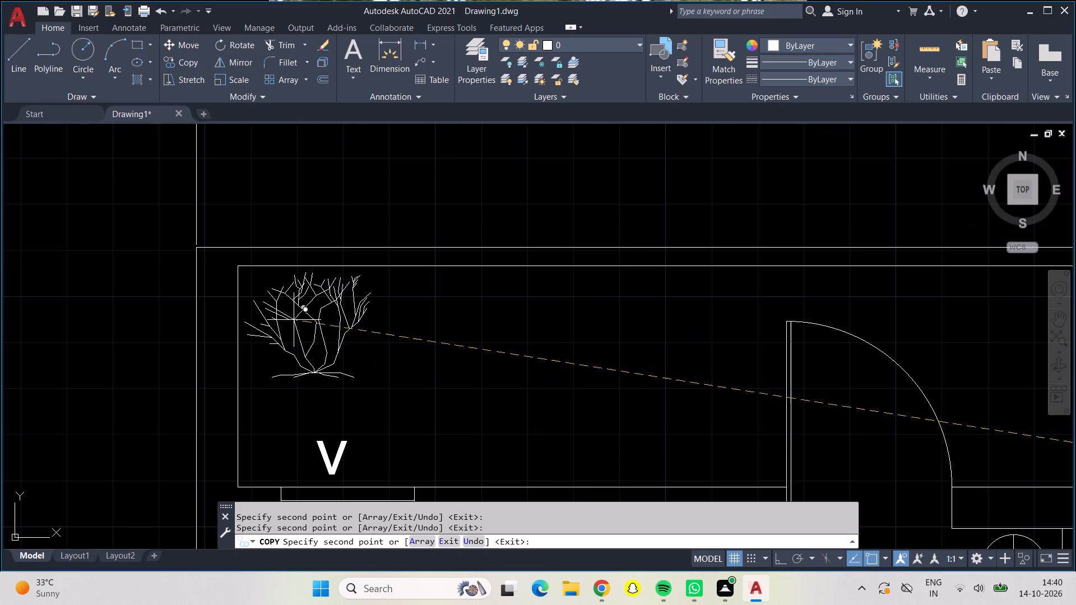
click(294, 320)
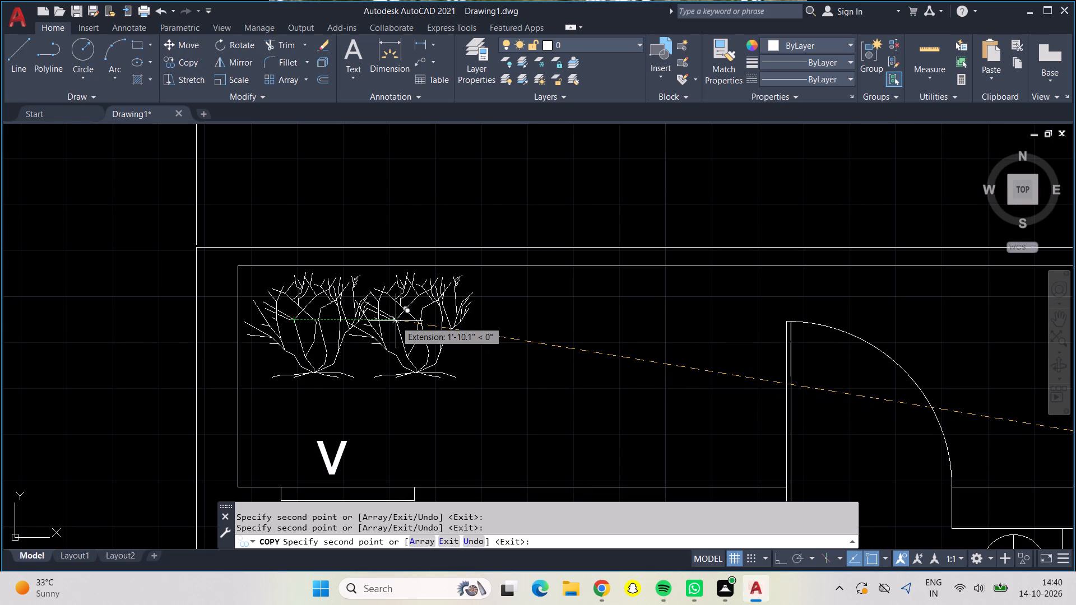
click(396, 321)
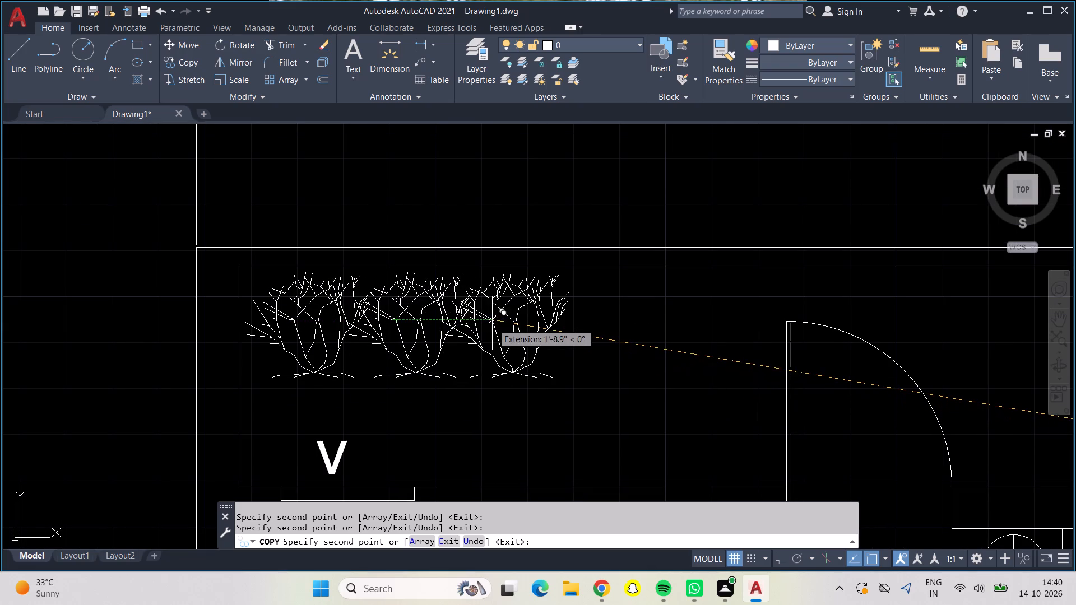
click(495, 324)
Place three shrub copies in a row in the plan's bottom-left corner, along the outer wall below the bedroom window.
scroll(495, 323, down, 2)
scroll(540, 366, down, 1)
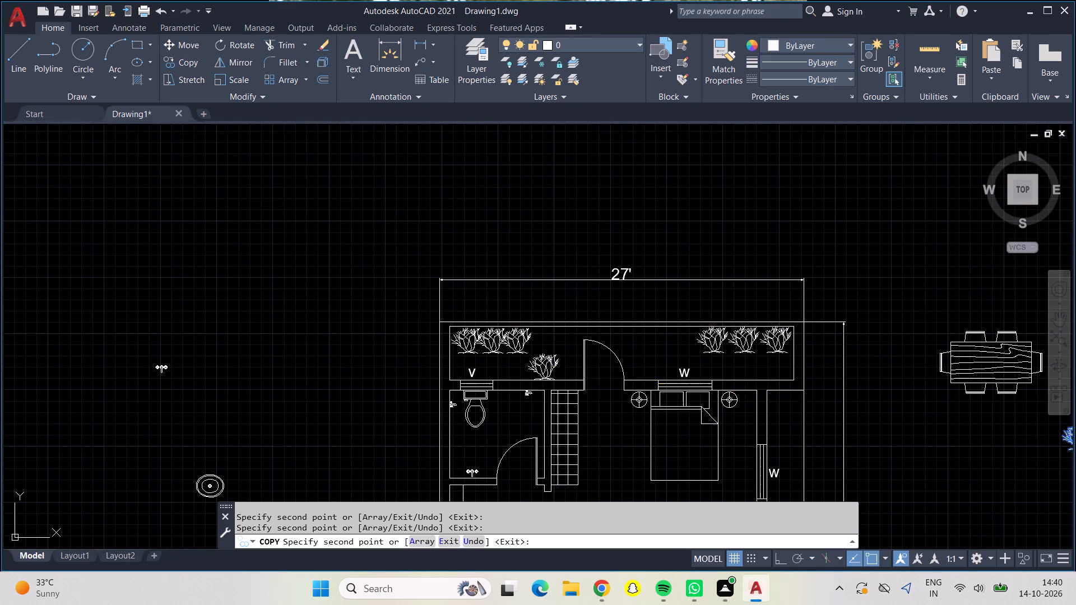
middle_drag(540, 366, 495, 266)
scroll(533, 308, up, 1)
scroll(533, 316, down, 1)
middle_drag(562, 375, 552, 357)
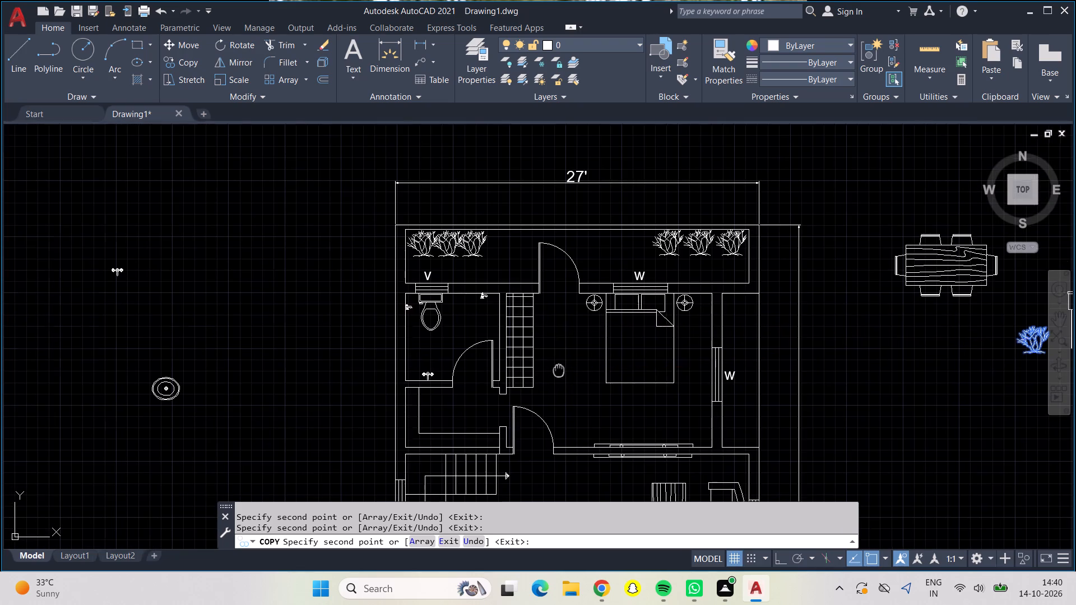
middle_drag(552, 357, 499, 171)
middle_drag(479, 342, 513, 201)
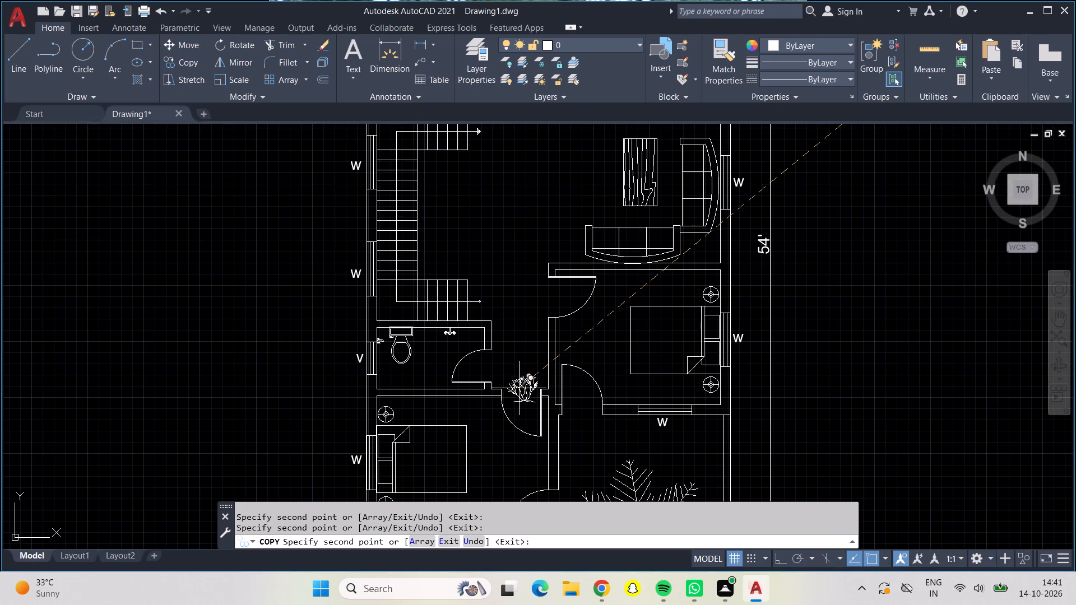
middle_drag(500, 371, 543, 214)
scroll(433, 429, up, 1)
scroll(433, 429, down, 1)
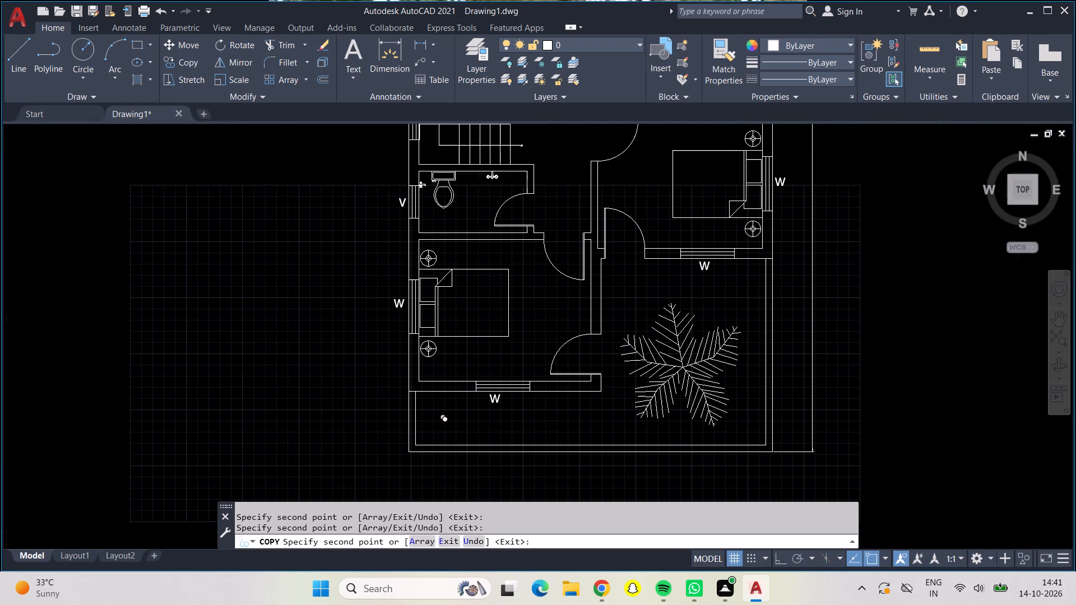
scroll(428, 431, up, 1)
scroll(428, 430, down, 1)
scroll(428, 430, up, 1)
scroll(426, 422, down, 1)
scroll(425, 421, up, 3)
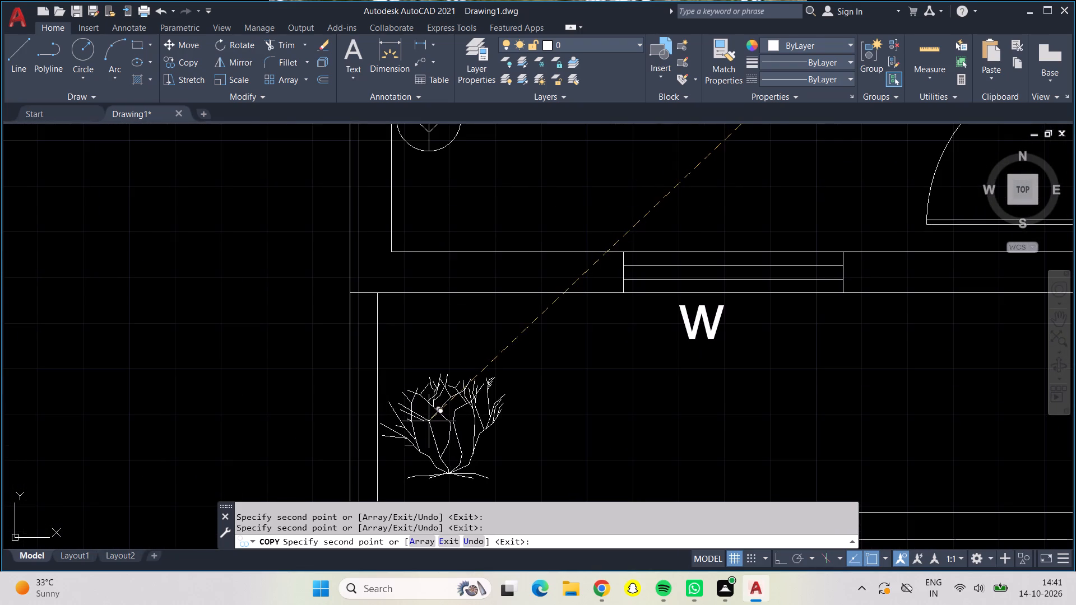
middle_drag(429, 421, 414, 311)
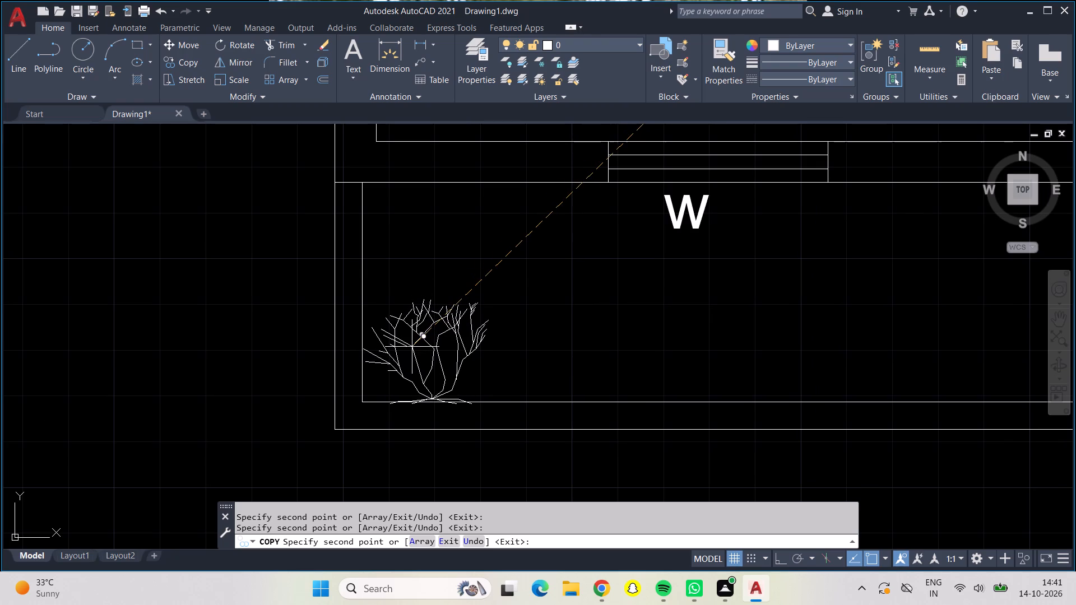
click(412, 347)
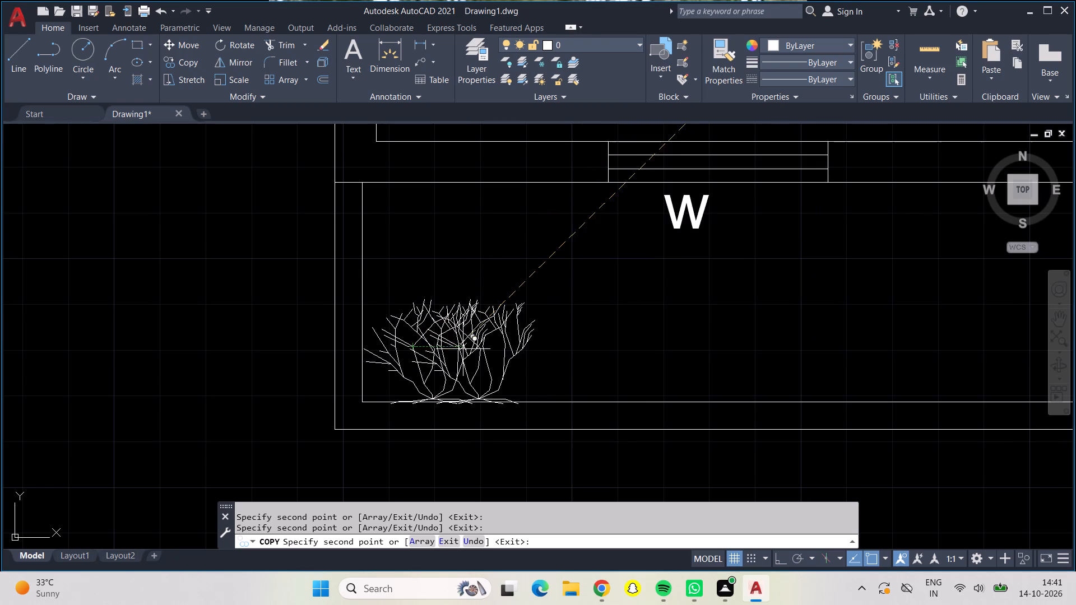
click(496, 348)
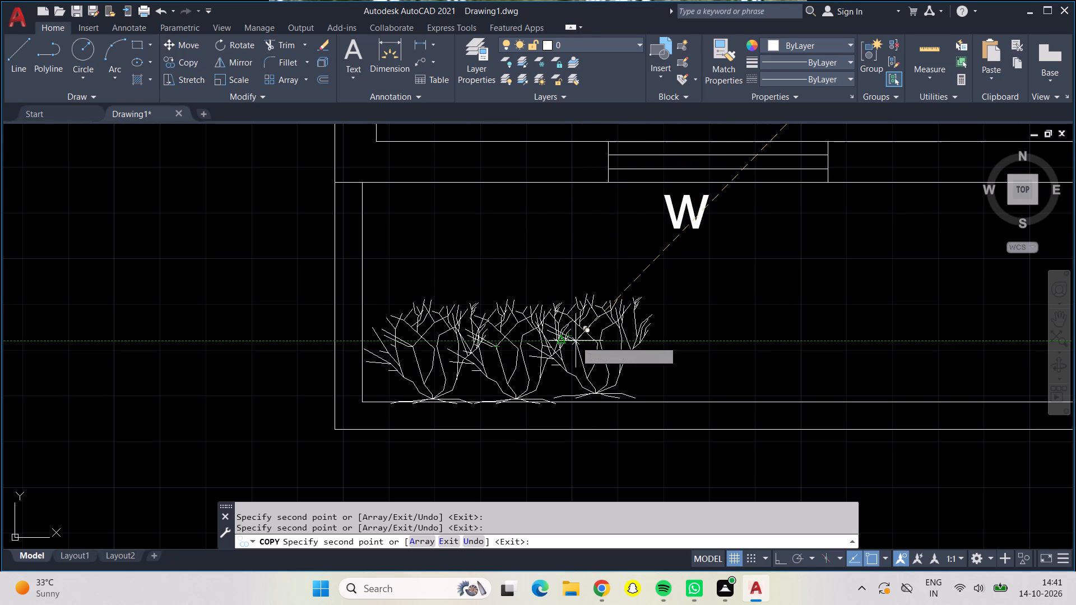
click(569, 350)
Place two shrub copies side by side in the palm garden's upper-right corner, beside the W window label, and end the copying.
scroll(640, 350, down, 2)
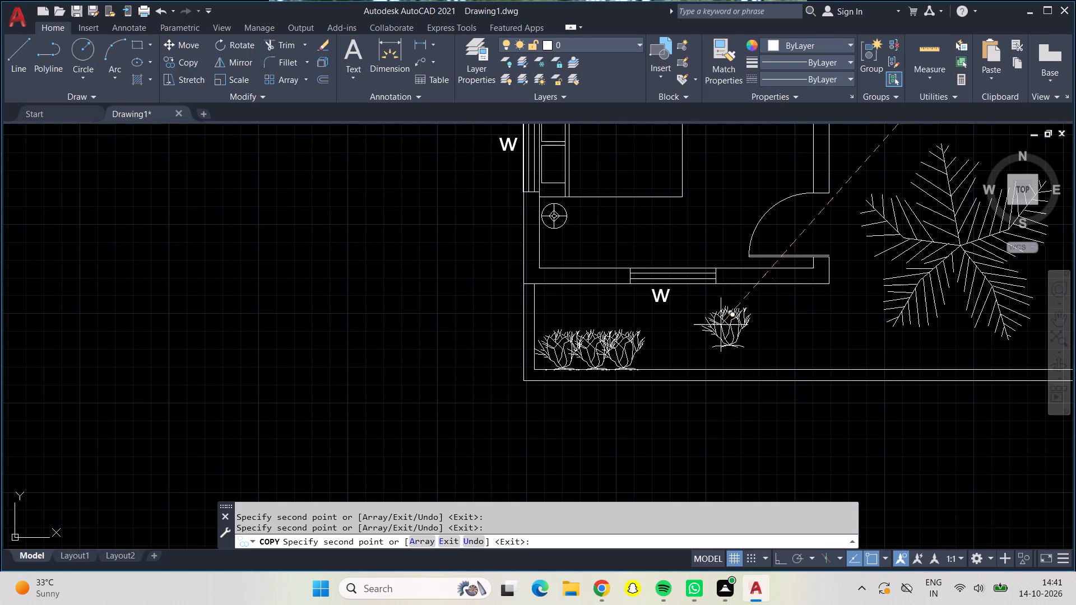
middle_drag(841, 345, 366, 497)
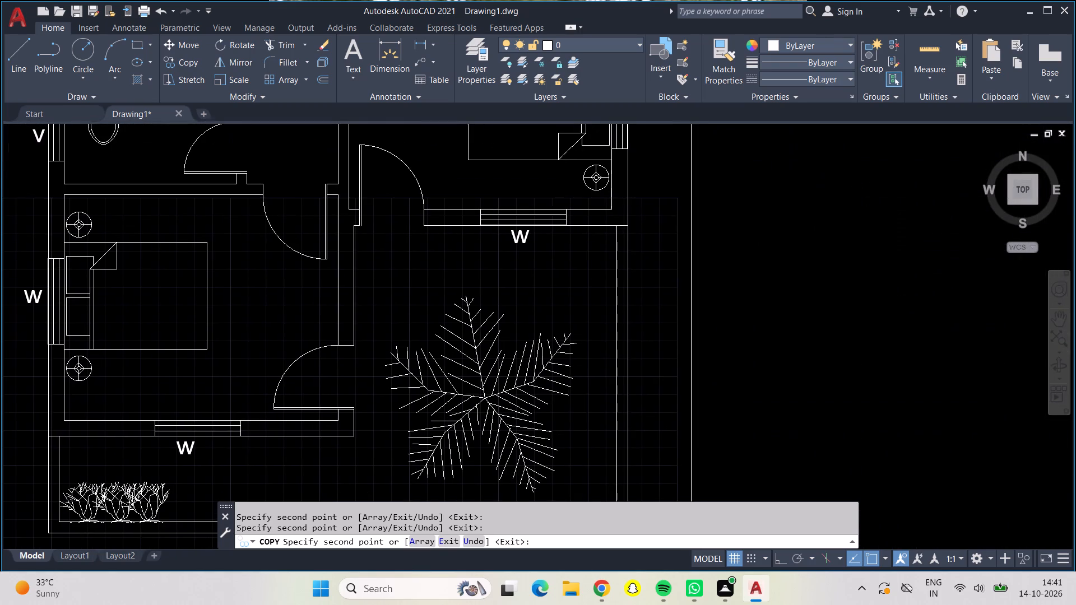
scroll(571, 243, down, 1)
scroll(571, 243, up, 5)
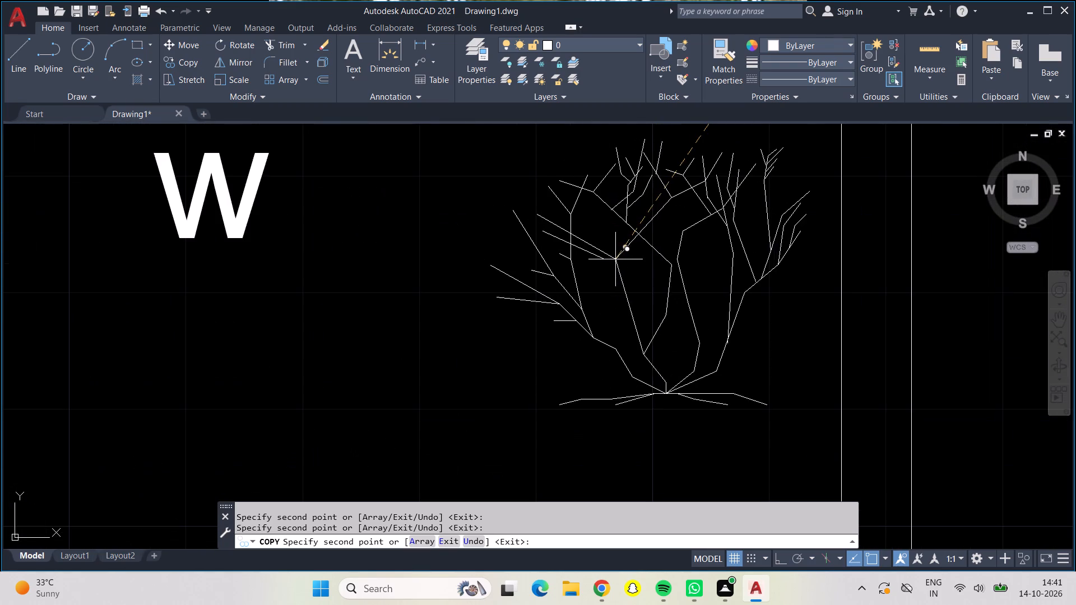
scroll(606, 267, down, 1)
middle_drag(606, 267, 555, 302)
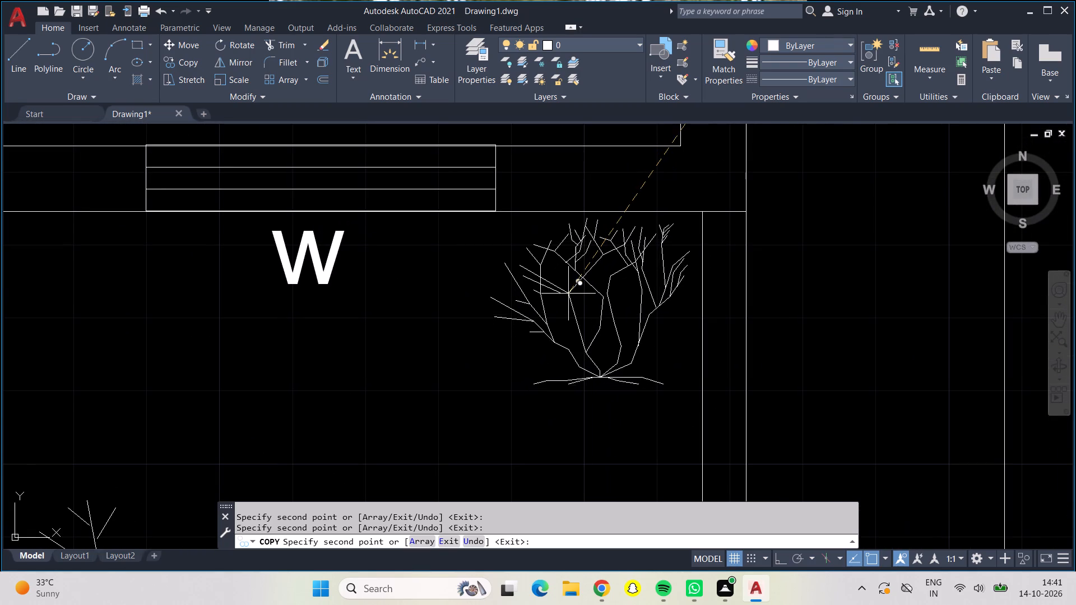
click(579, 290)
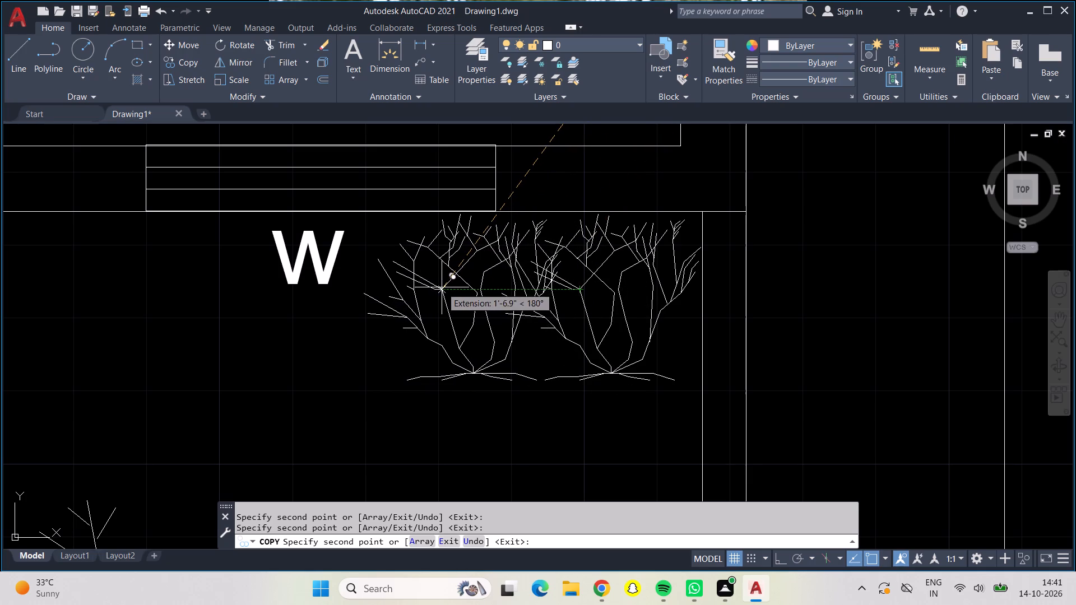
click(442, 287)
scroll(559, 441, down, 1)
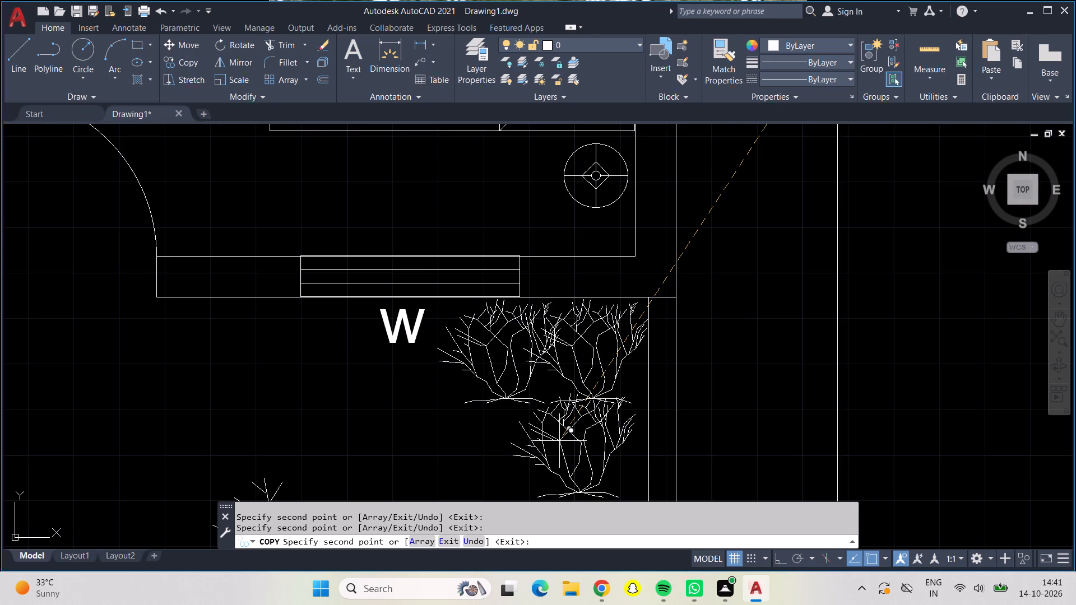
middle_drag(559, 441, 528, 339)
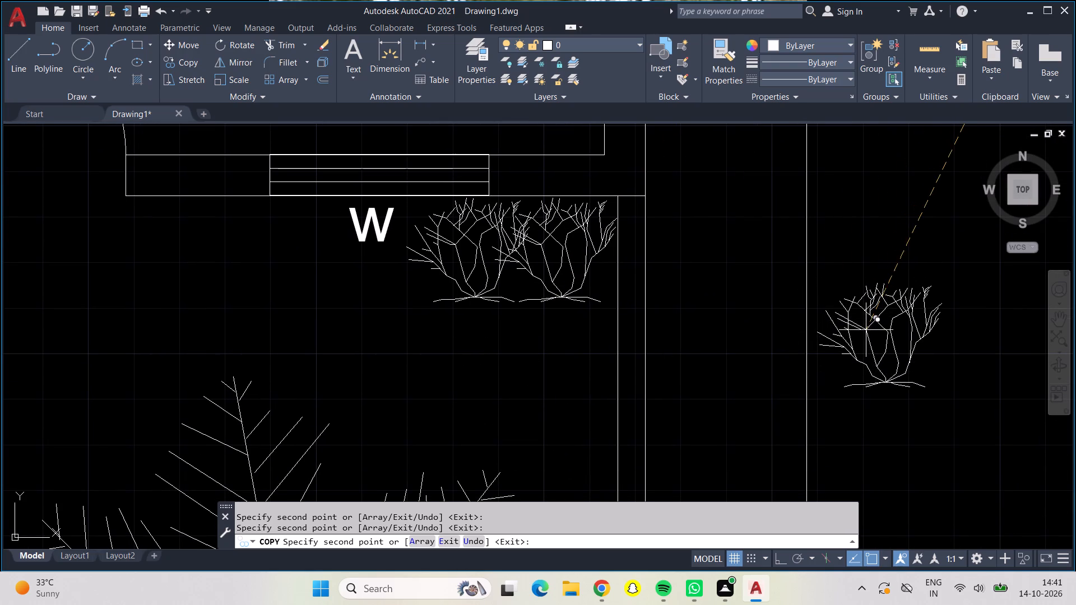
key(Escape)
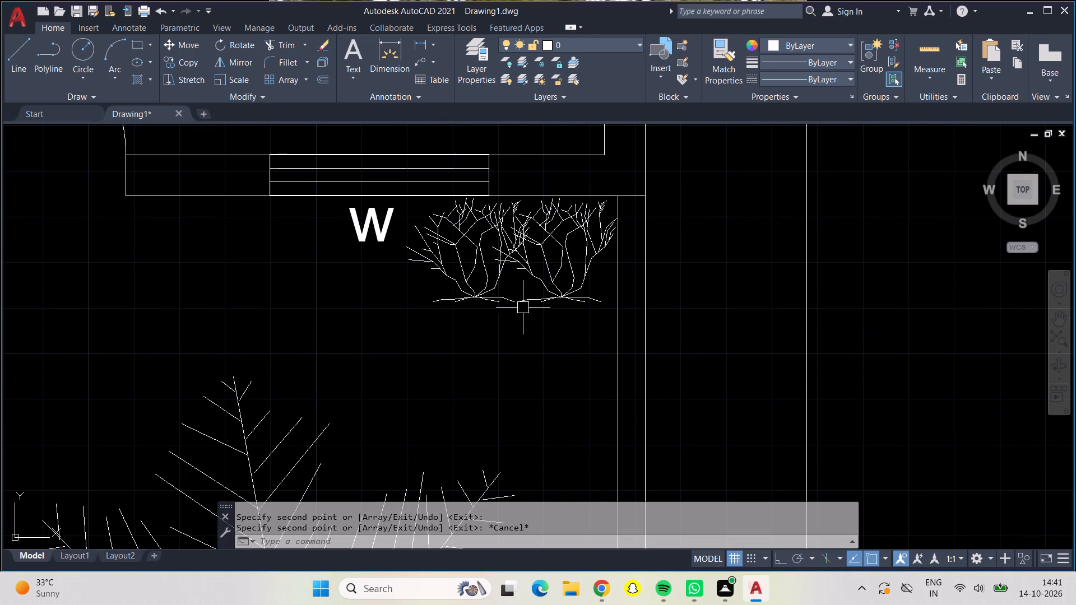
Rotate the garden shrub nearest the outer wall by 180° with Ortho on.
click(537, 276)
click(230, 49)
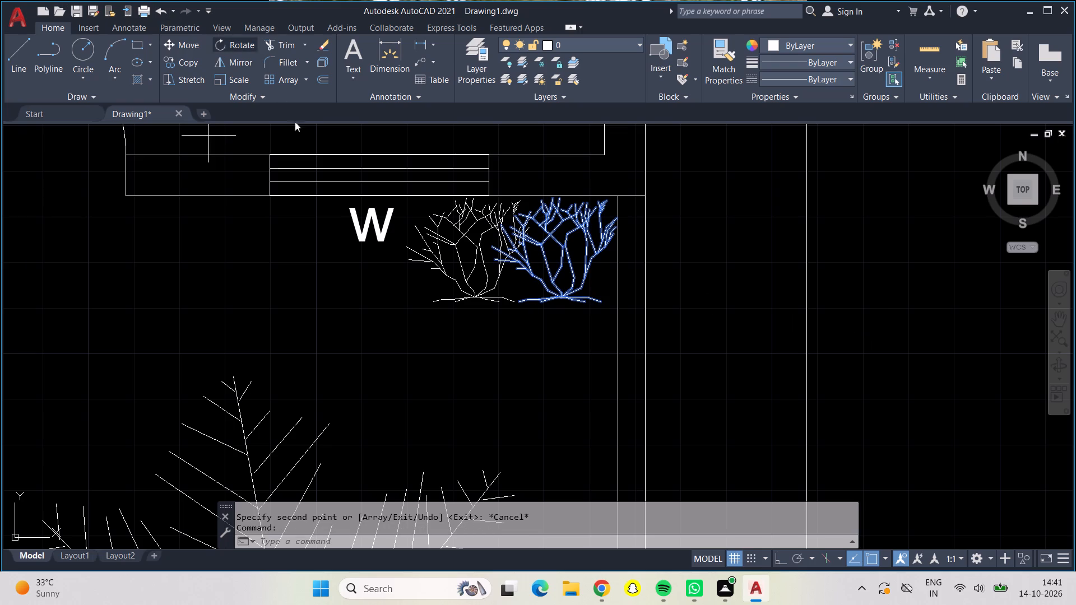
click(546, 295)
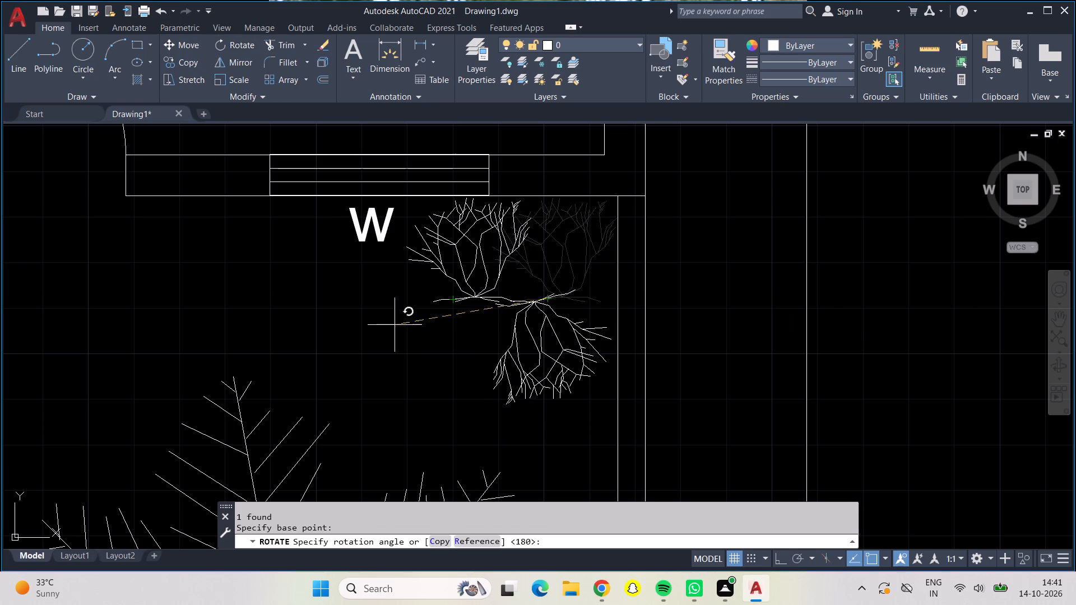
key(F8)
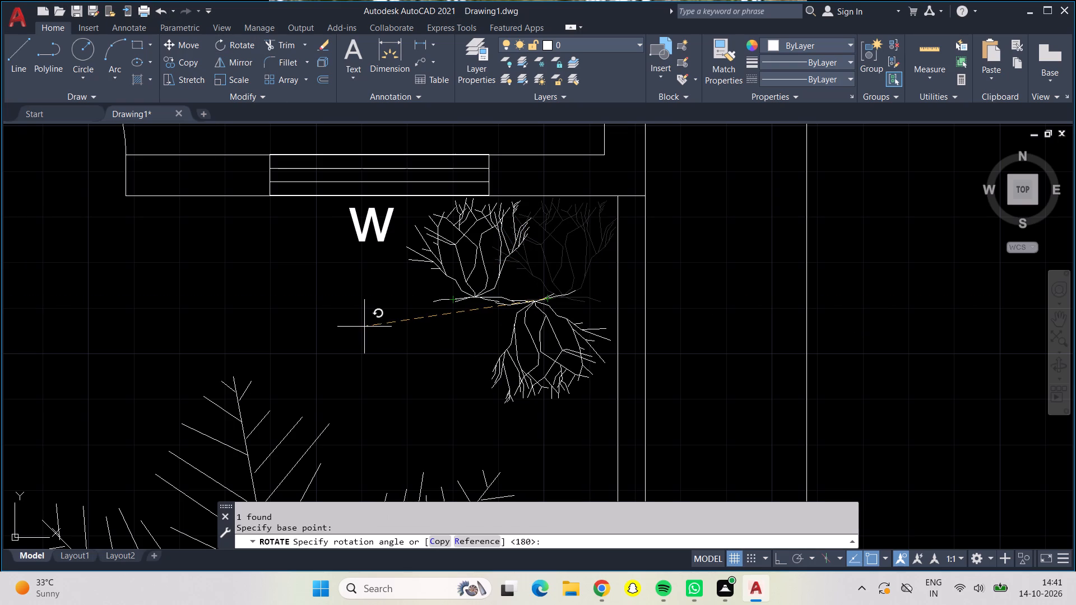
click(377, 334)
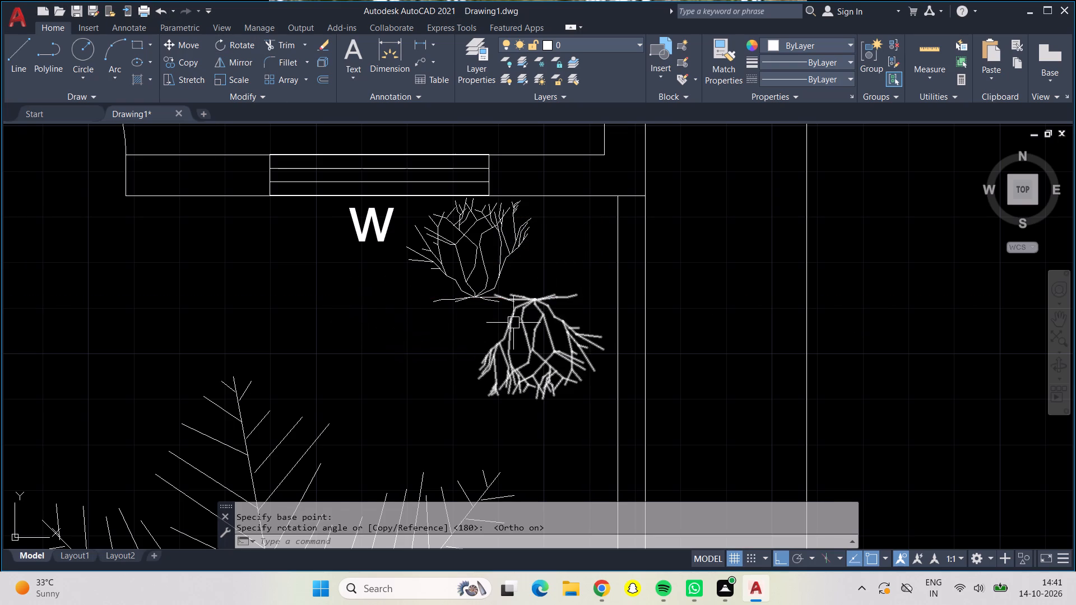
Move the rotated shrub about 3'-1" horizontally to the left, beneath the garden's W label.
click(513, 323)
click(175, 48)
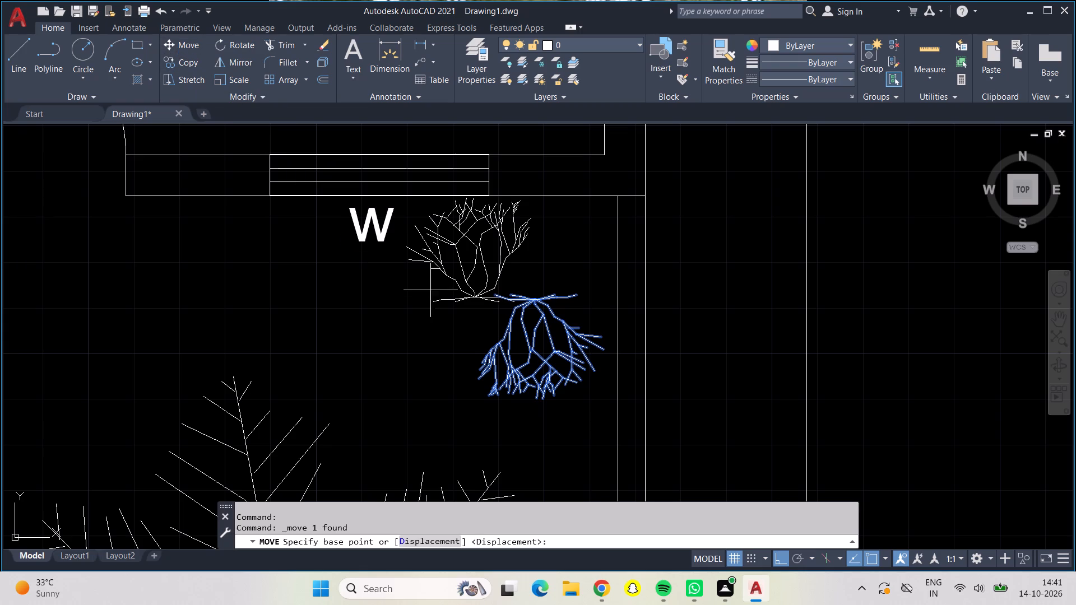
drag(526, 329, 564, 221)
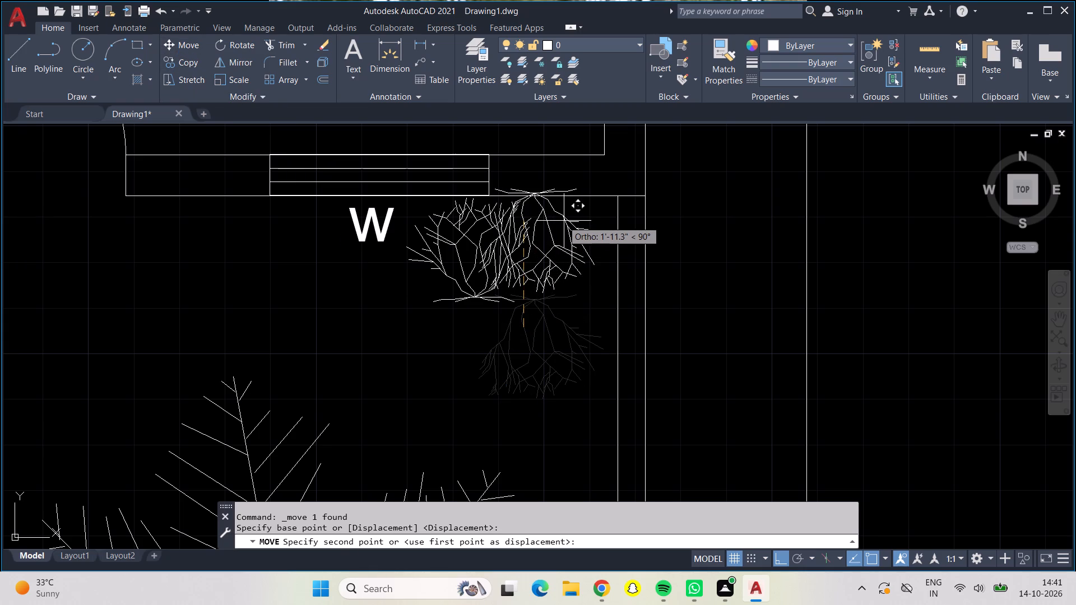
drag(564, 221, 564, 221)
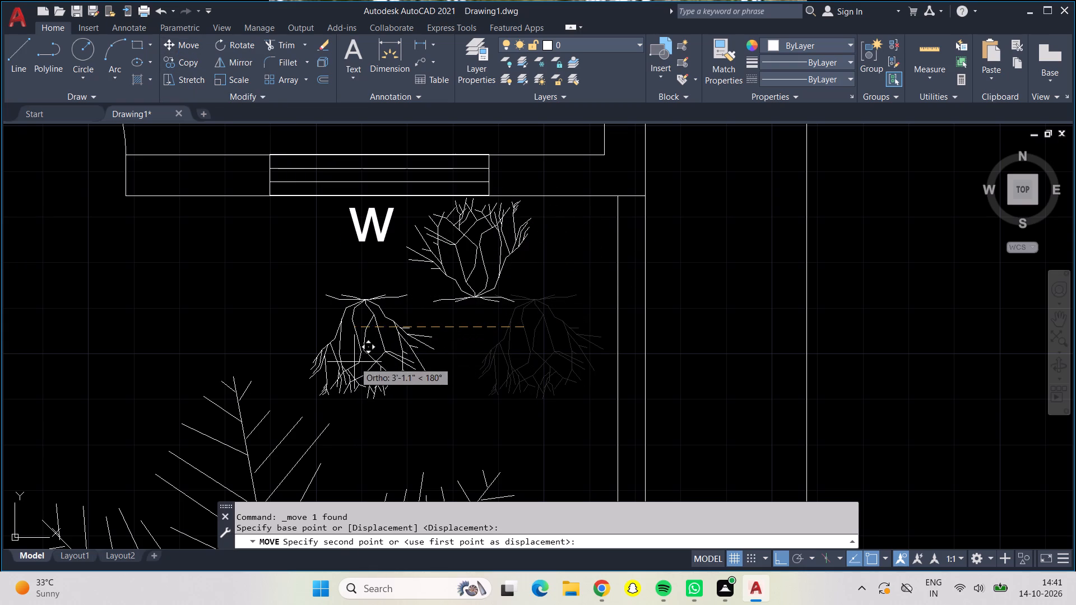
click(354, 362)
Erase a palm block at the large palm's spot in the garden.
click(233, 420)
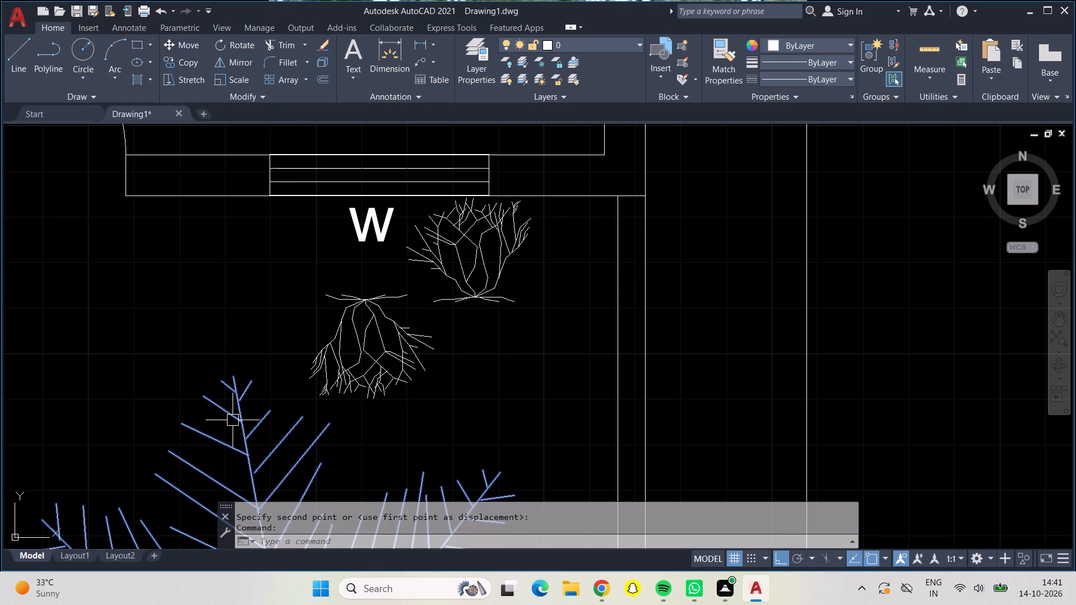
key(Delete)
Rotate the remaining upright garden shrub by 180°.
click(461, 243)
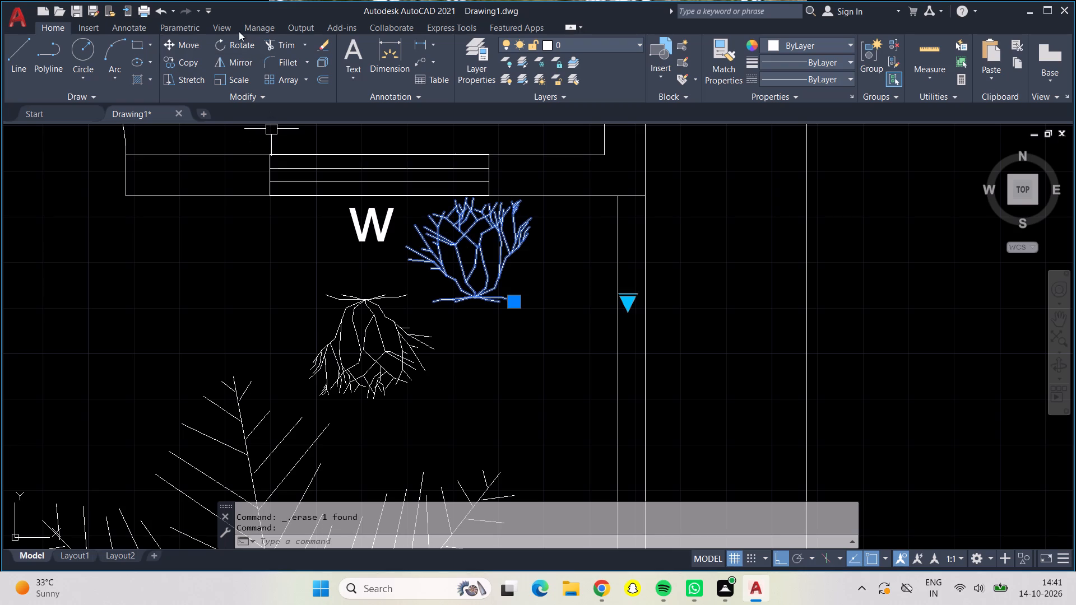
click(235, 50)
click(475, 286)
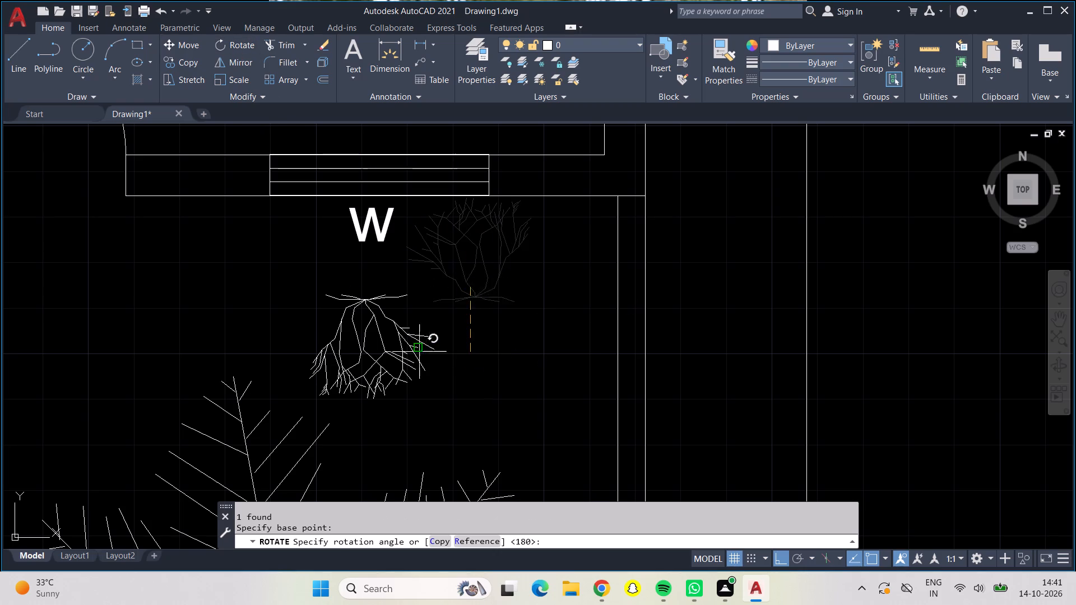
click(246, 326)
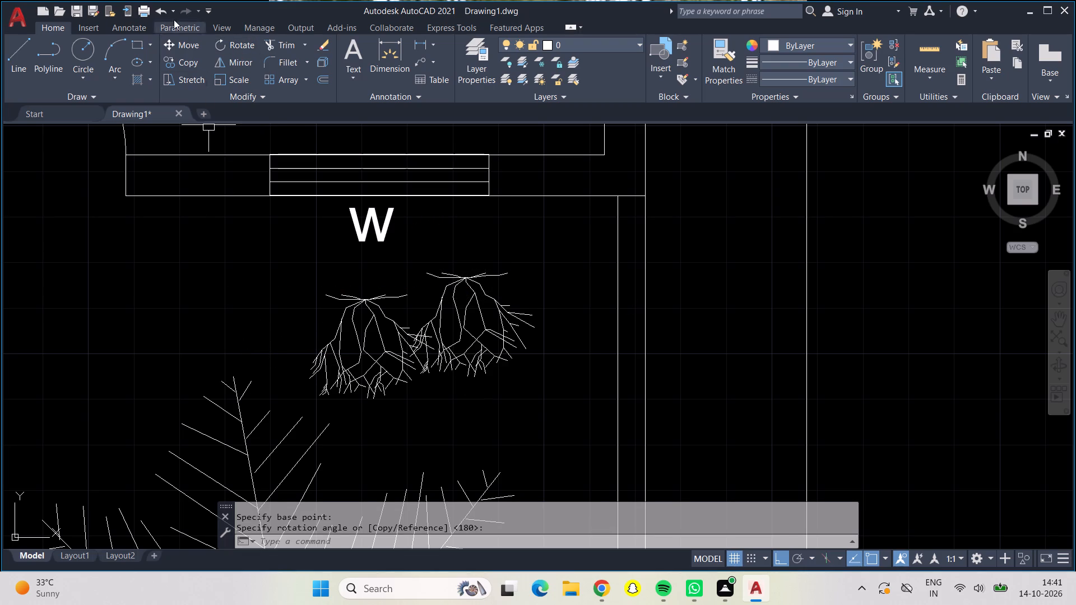
Rotate the three shrubs in the upper-right corner of the strip along the 27' side by 180° together.
scroll(246, 216, down, 4)
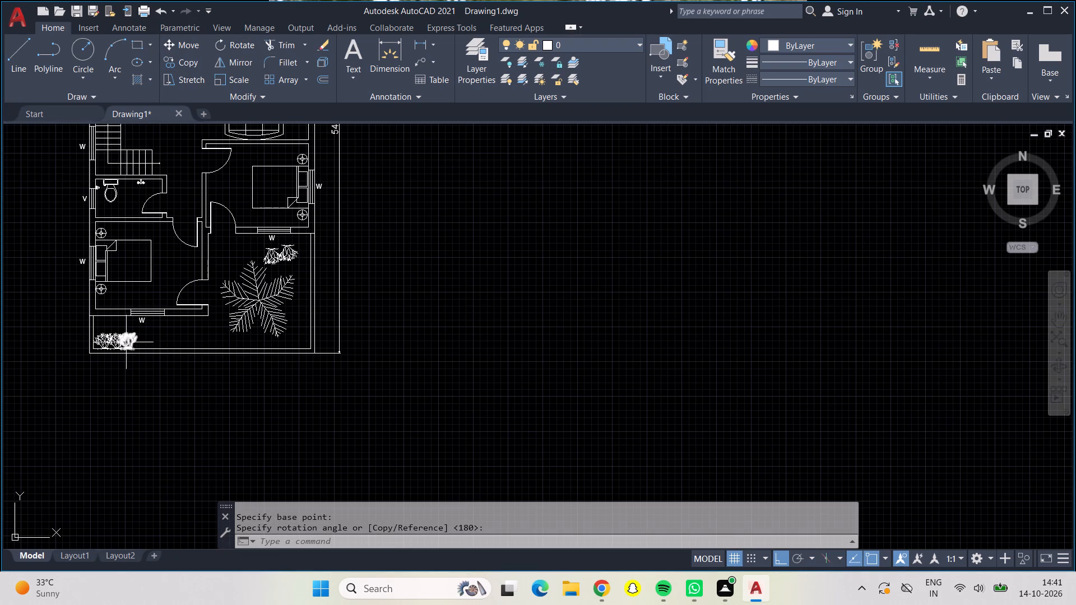
scroll(118, 343, up, 1)
scroll(118, 343, down, 1)
scroll(118, 343, up, 4)
scroll(160, 338, down, 3)
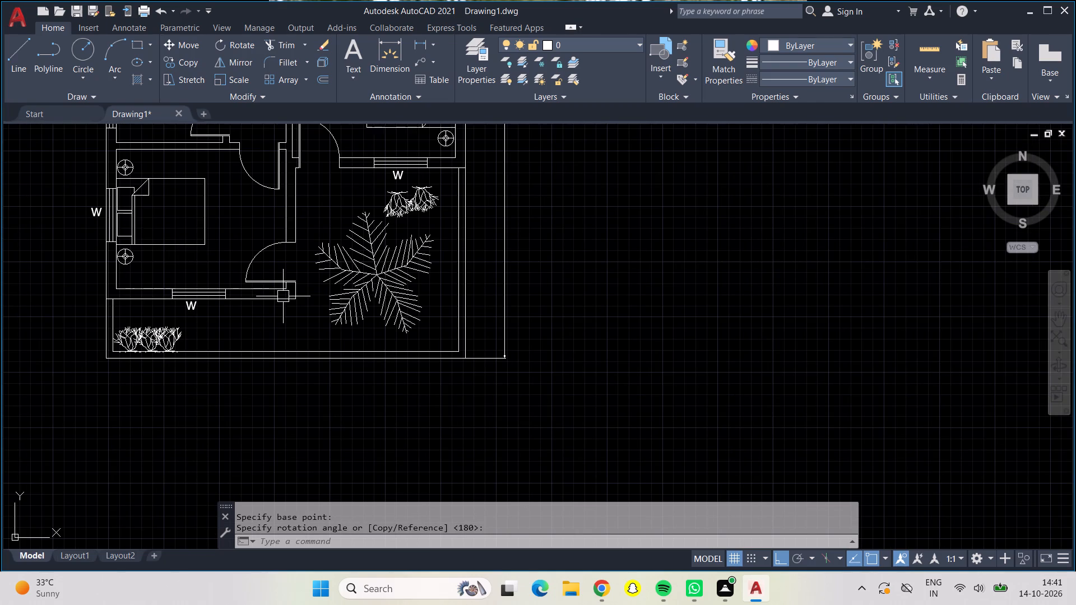
middle_drag(238, 213, 228, 541)
middle_drag(267, 255, 268, 254)
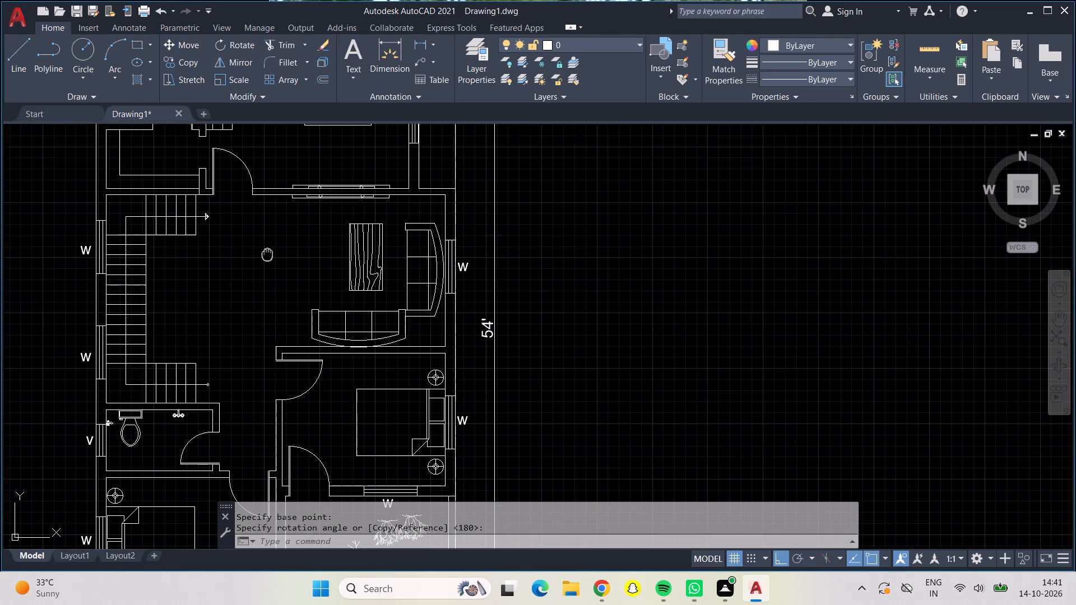
middle_drag(268, 254, 233, 508)
scroll(349, 238, up, 5)
scroll(348, 259, down, 2)
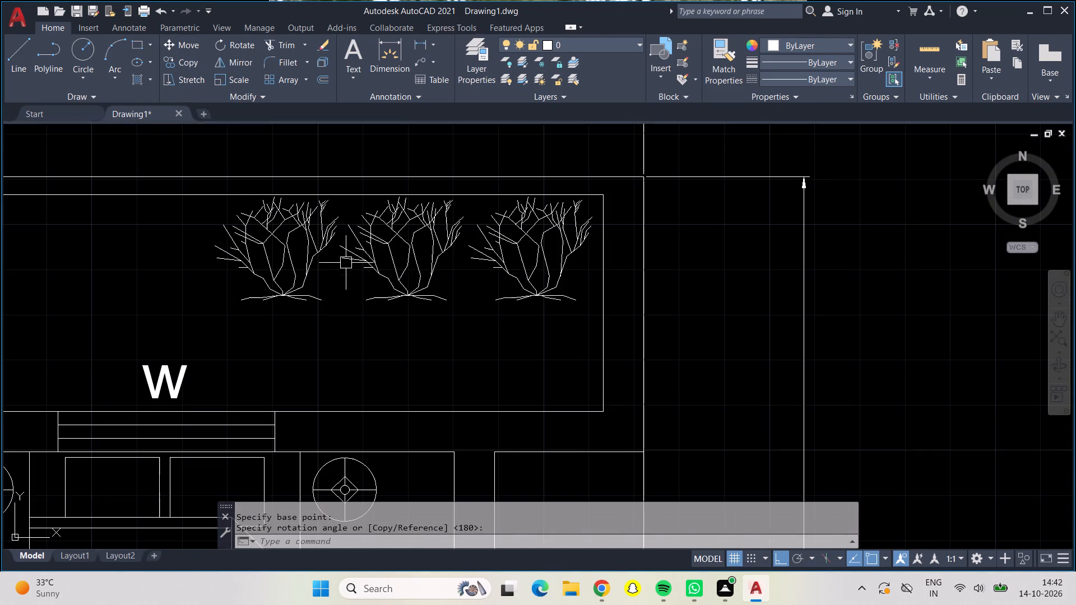
click(546, 243)
click(397, 259)
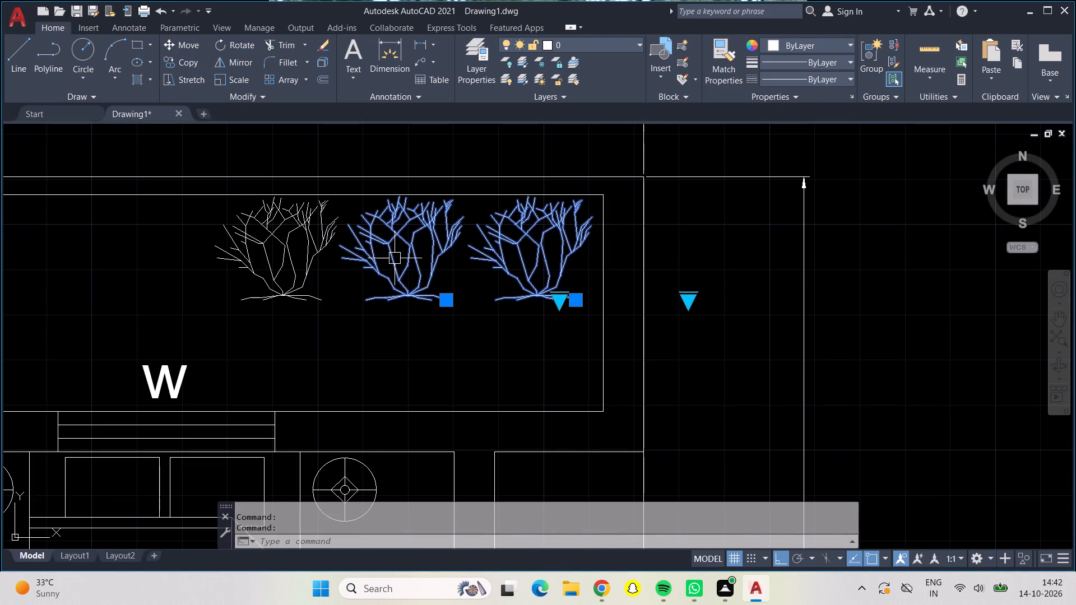
click(223, 262)
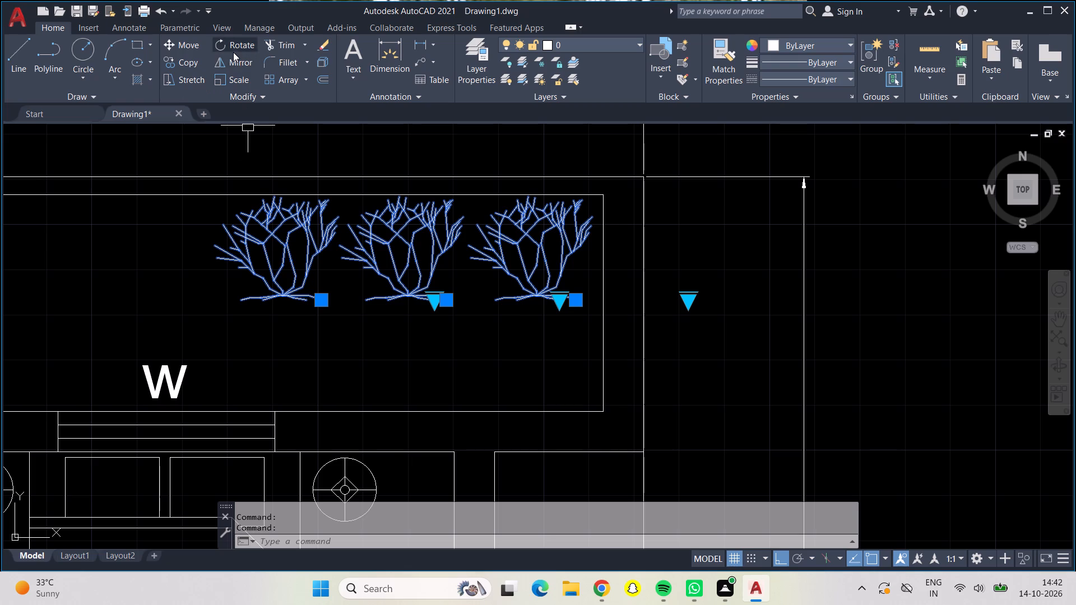
click(233, 50)
drag(400, 283, 364, 303)
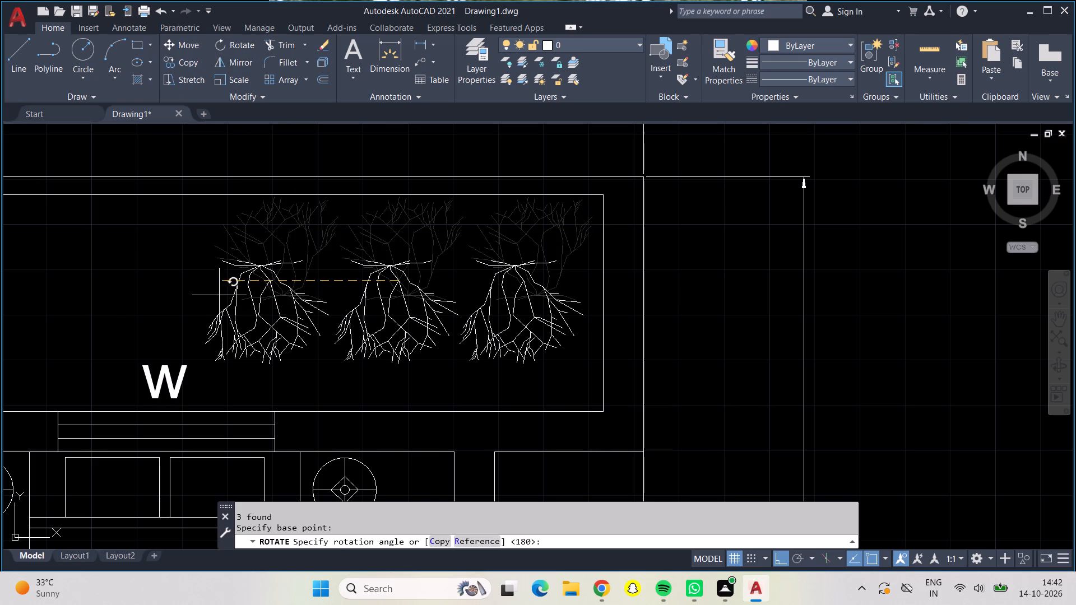
click(113, 290)
Rotate the three shrubs above the V opening together by about 194°.
scroll(112, 290, down, 2)
middle_drag(131, 294, 688, 252)
middle_click(698, 251)
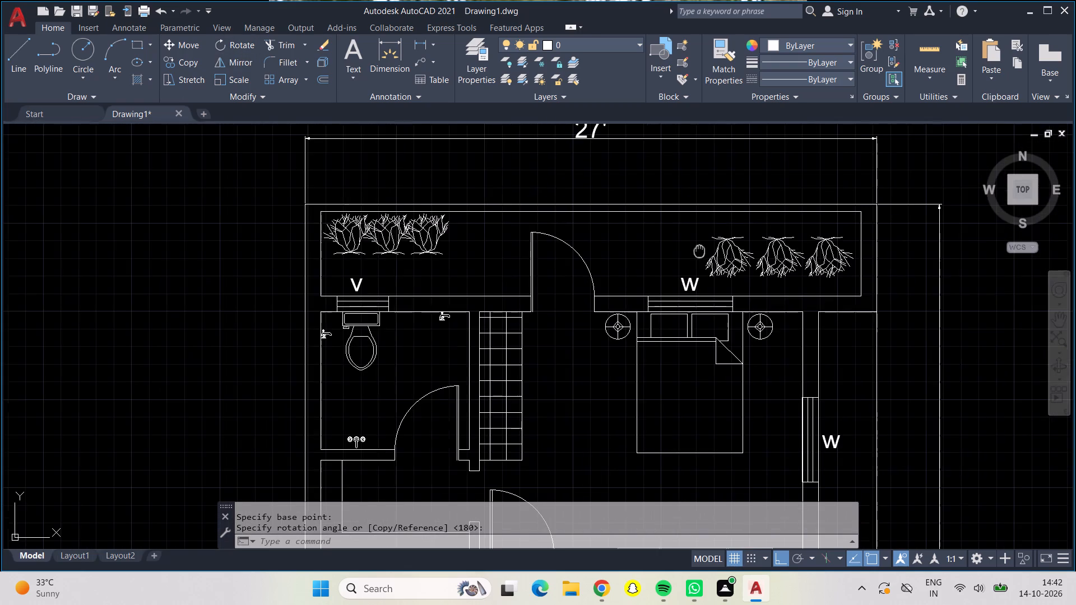
scroll(406, 240, up, 1)
click(305, 235)
click(381, 233)
click(446, 231)
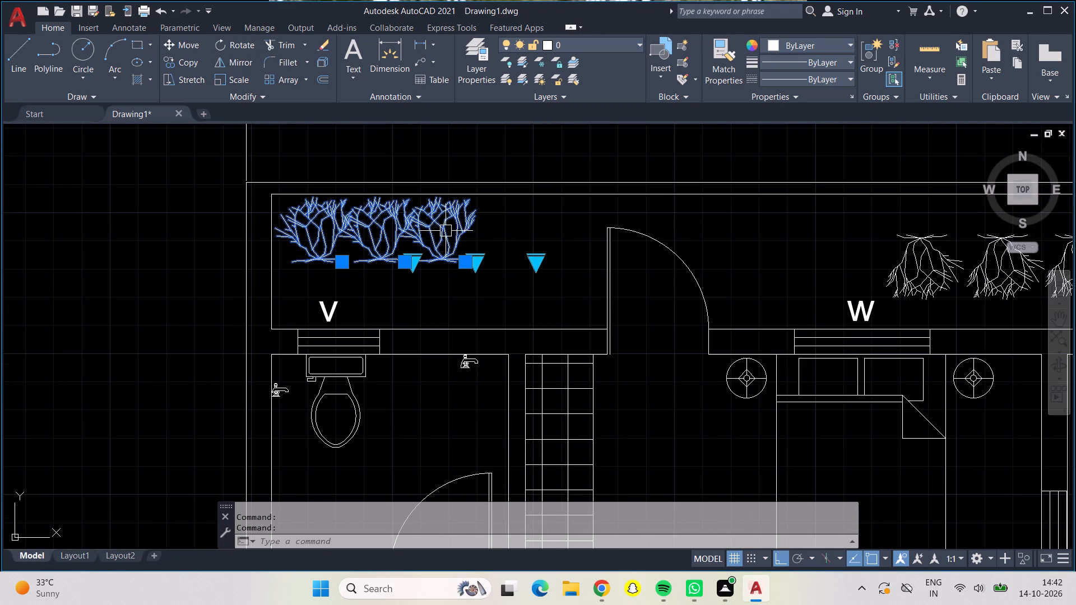
click(226, 43)
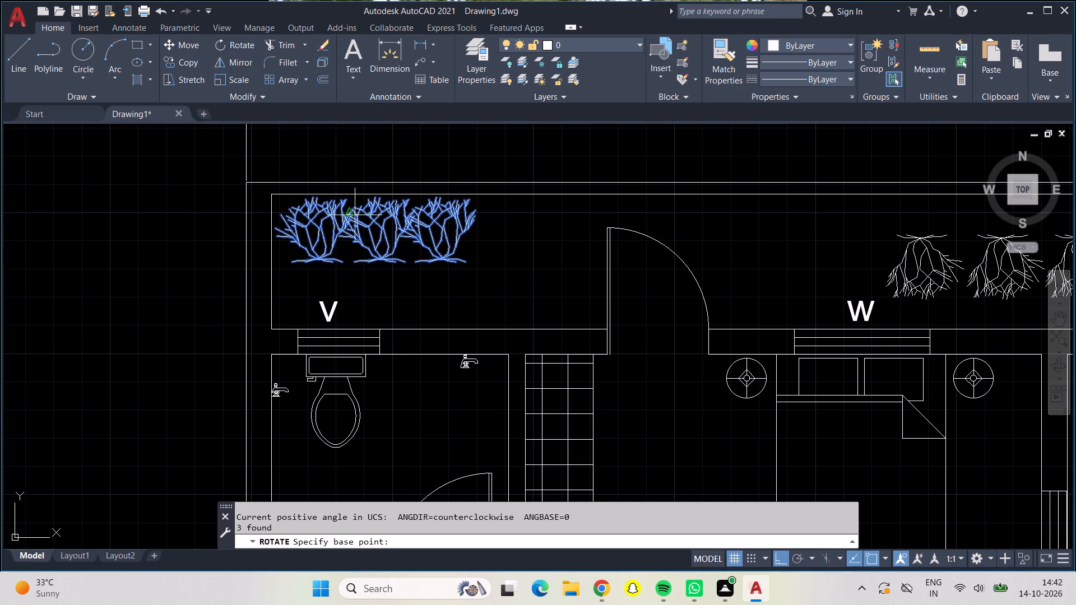
click(376, 231)
click(265, 267)
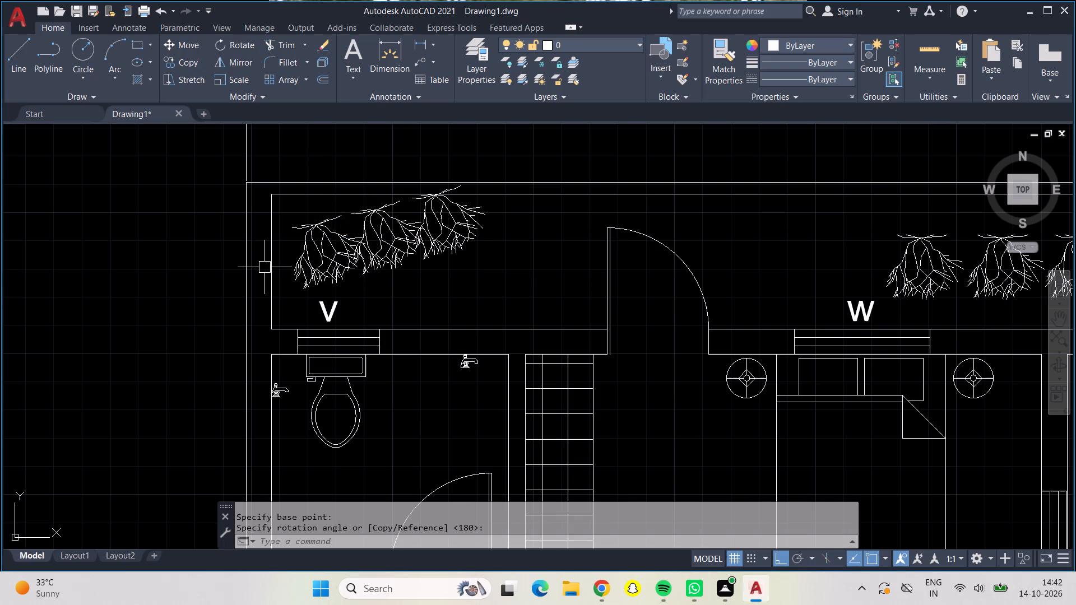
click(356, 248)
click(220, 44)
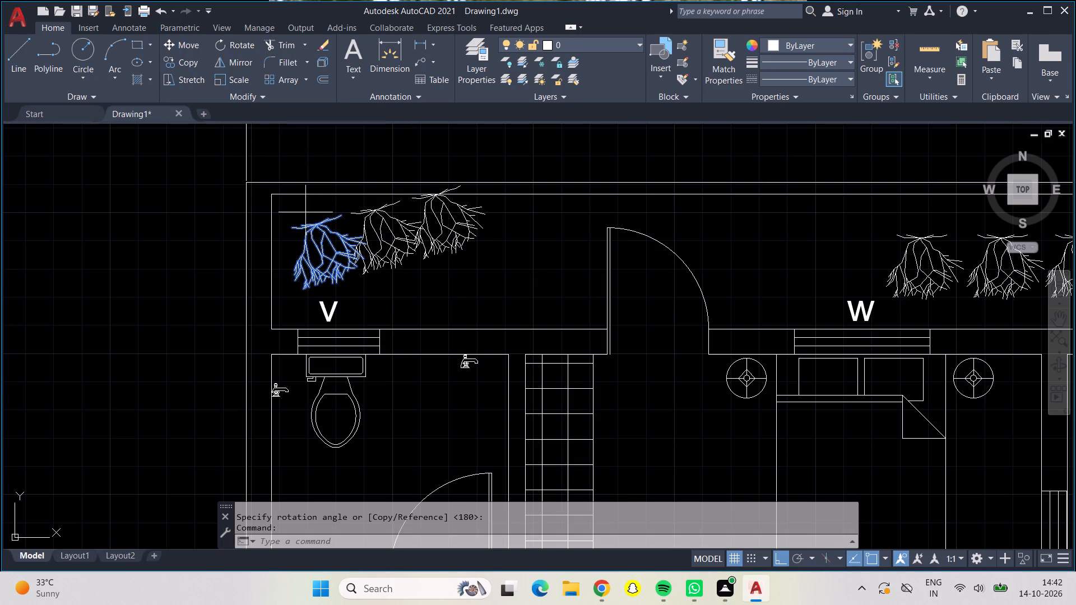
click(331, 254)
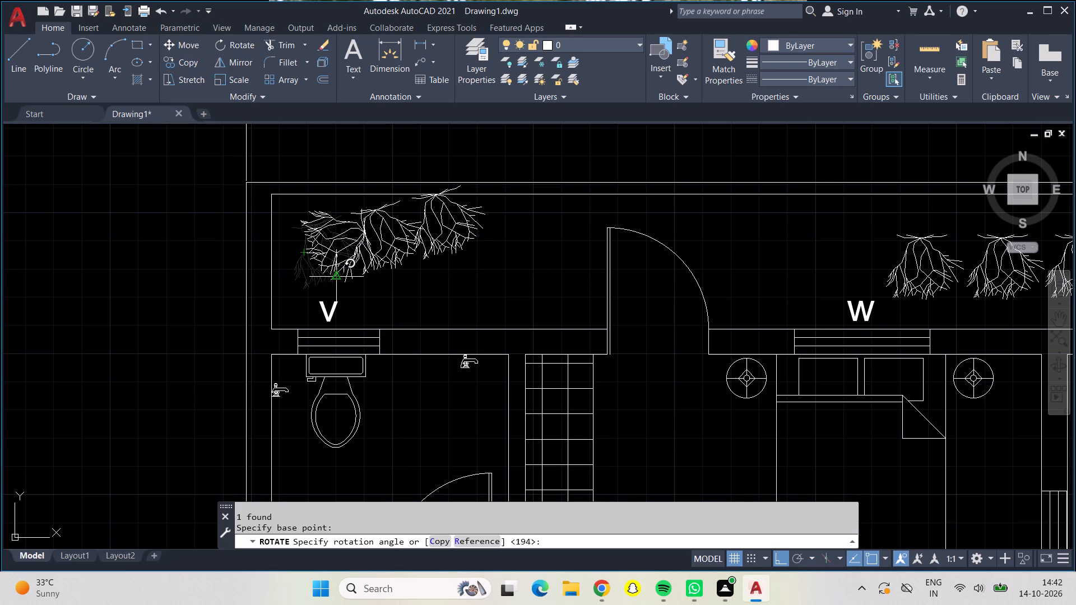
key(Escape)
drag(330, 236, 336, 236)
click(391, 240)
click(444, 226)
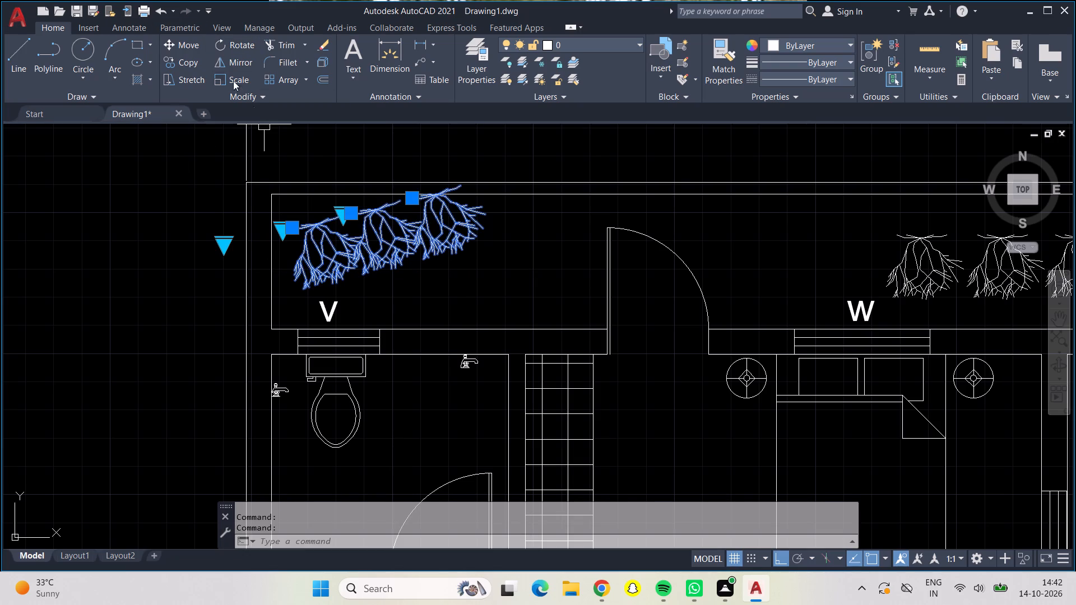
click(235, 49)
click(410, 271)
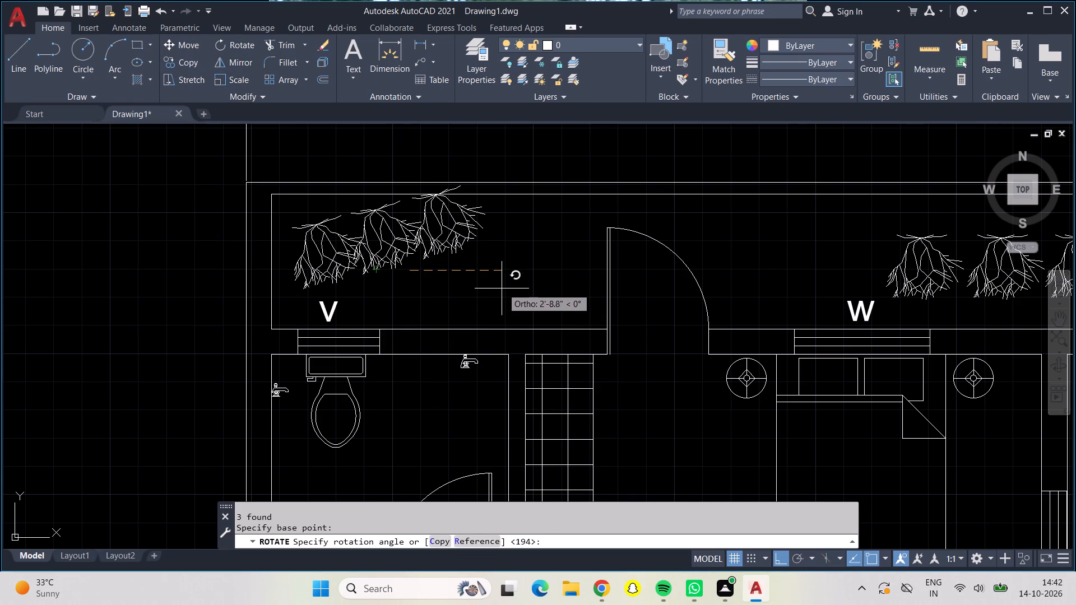
Cancel the running rotation and undo the previous rotations of the three shrubs above the V opening.
key(ctrl+z)
key(Escape)
key(ctrl+z)
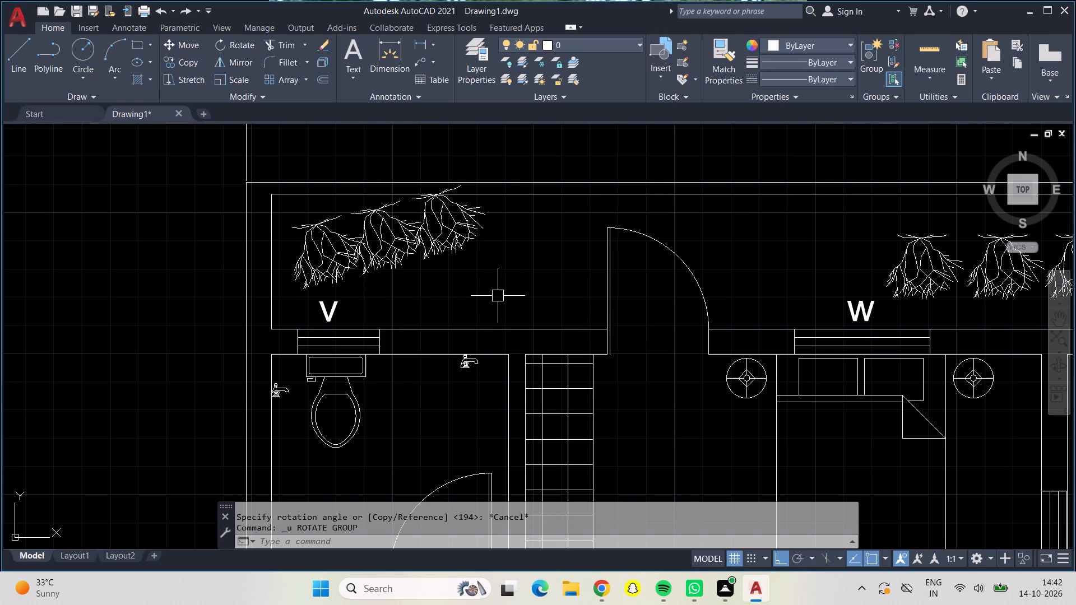
key(ctrl+z)
key(ctrl+z)
Rotate the three upright shrubs above the V opening by 180° together.
click(308, 231)
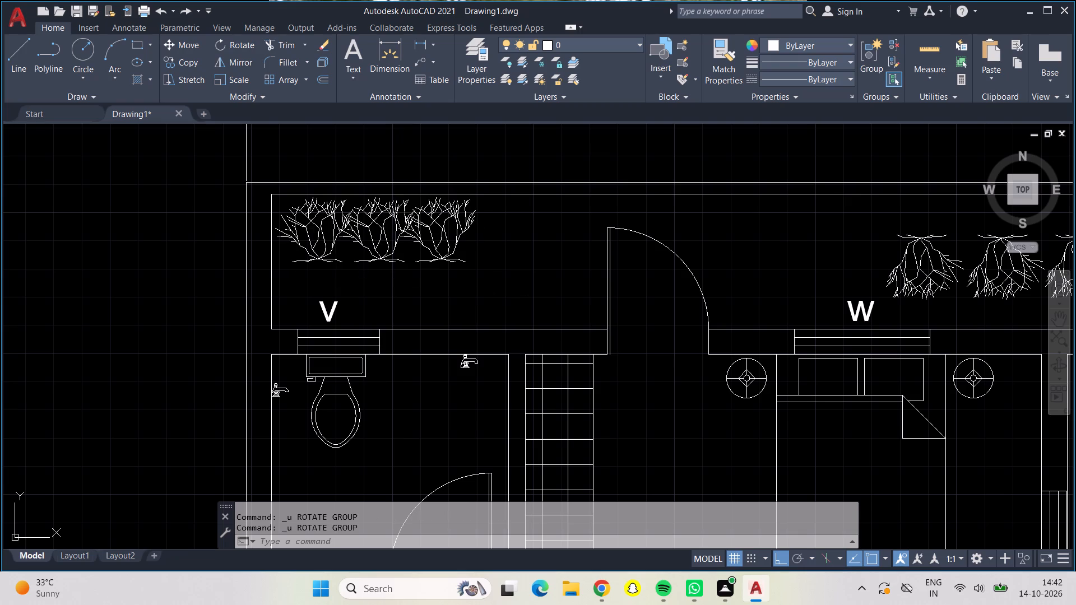
click(389, 236)
click(416, 239)
click(221, 53)
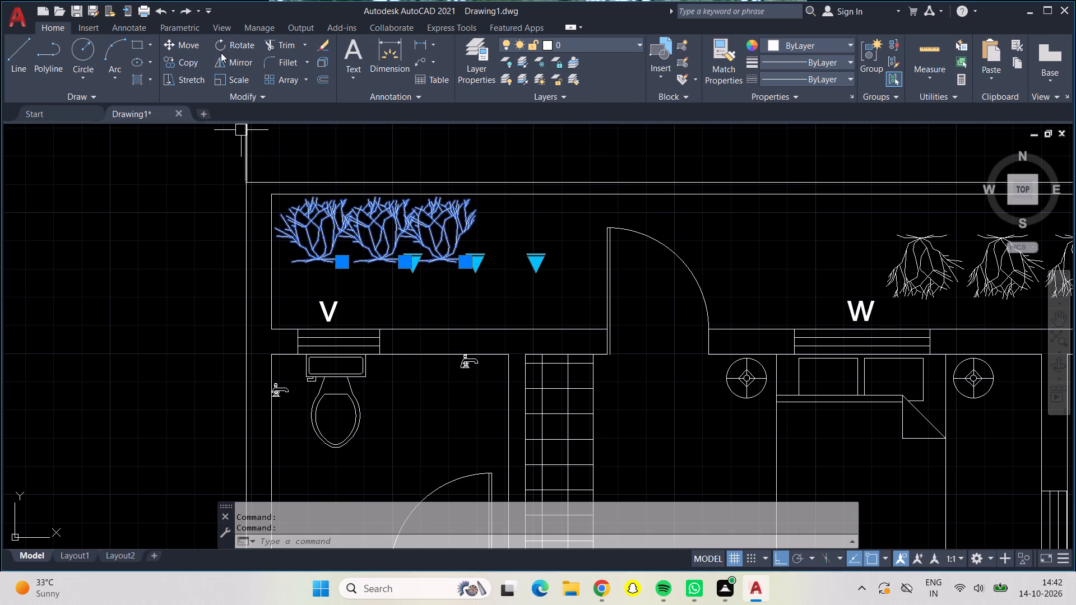
click(237, 44)
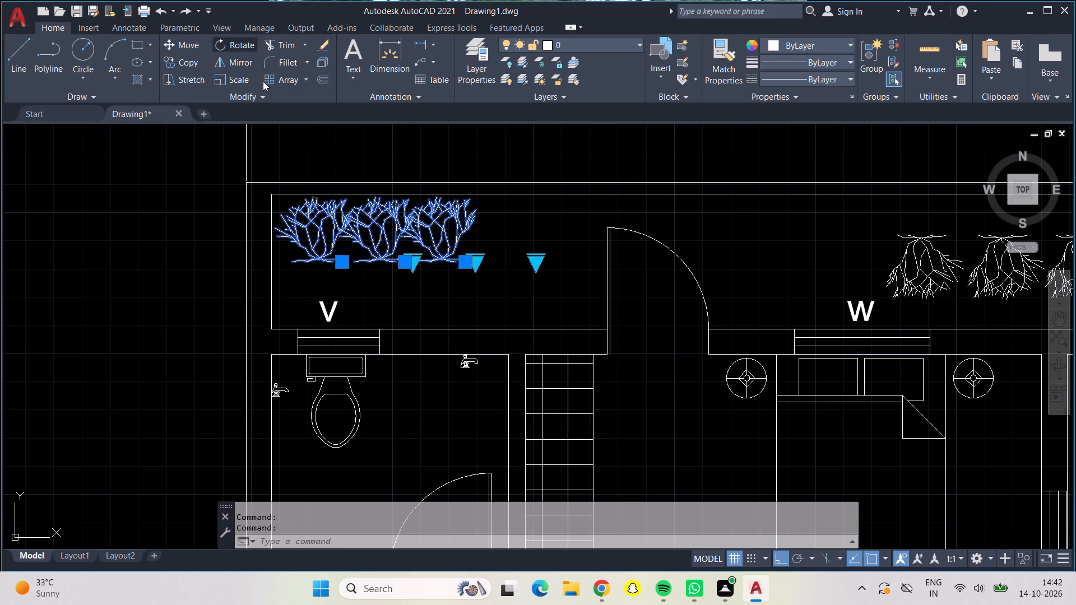
click(365, 236)
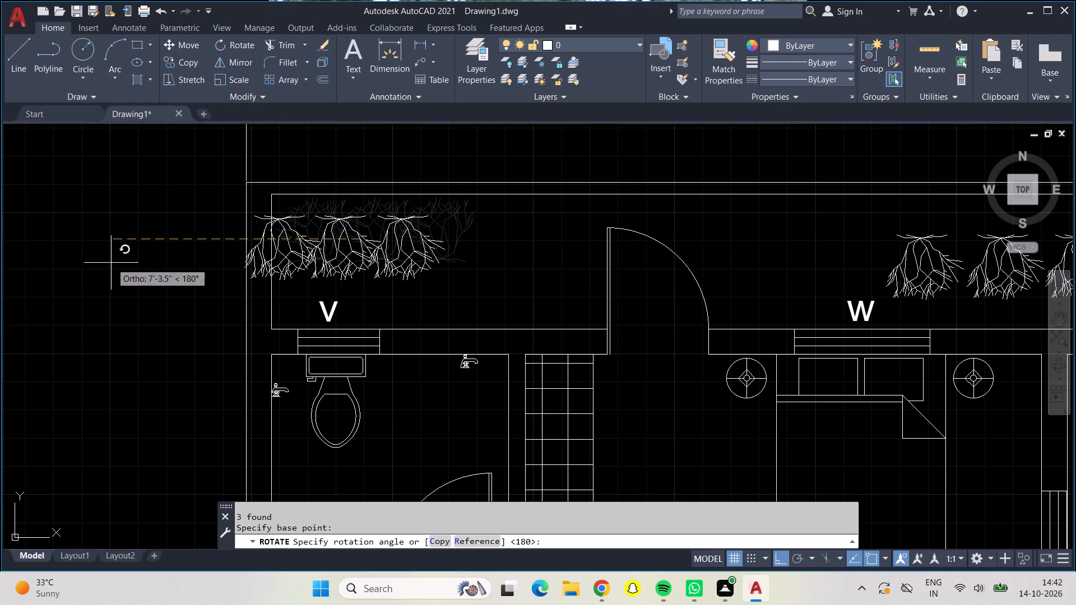
click(106, 261)
Move the three shrubs above the V opening together off the outer wall and inside the strip.
click(278, 257)
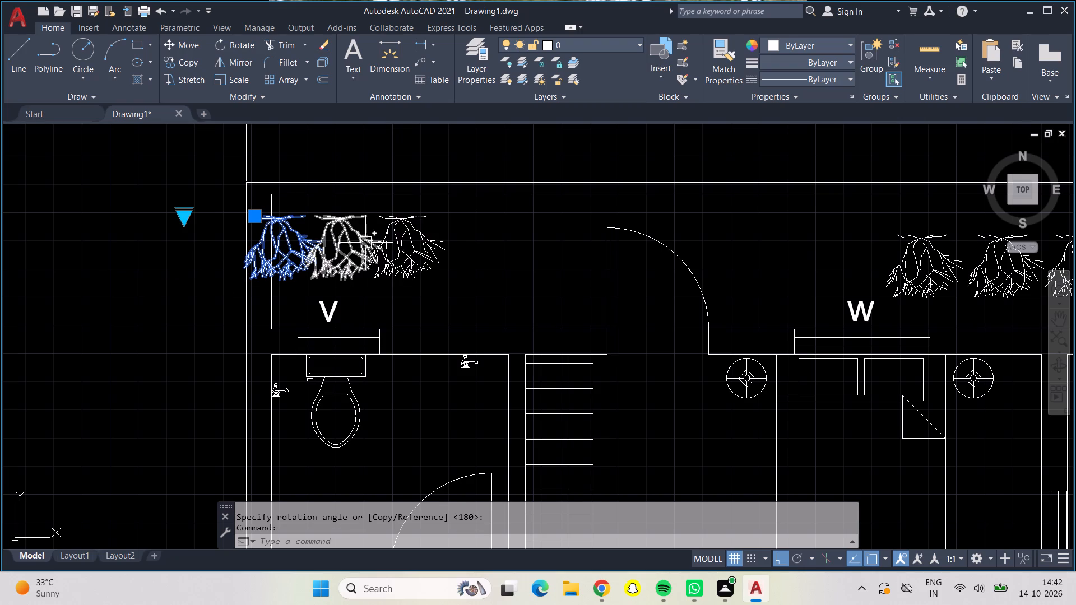
click(361, 244)
click(405, 245)
click(170, 46)
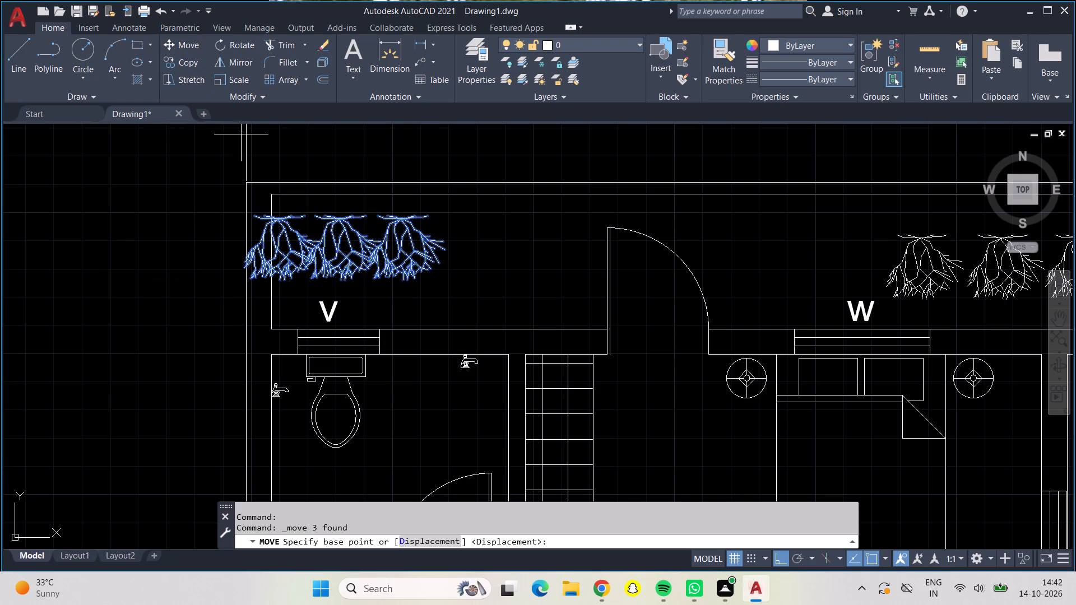
drag(312, 246, 328, 246)
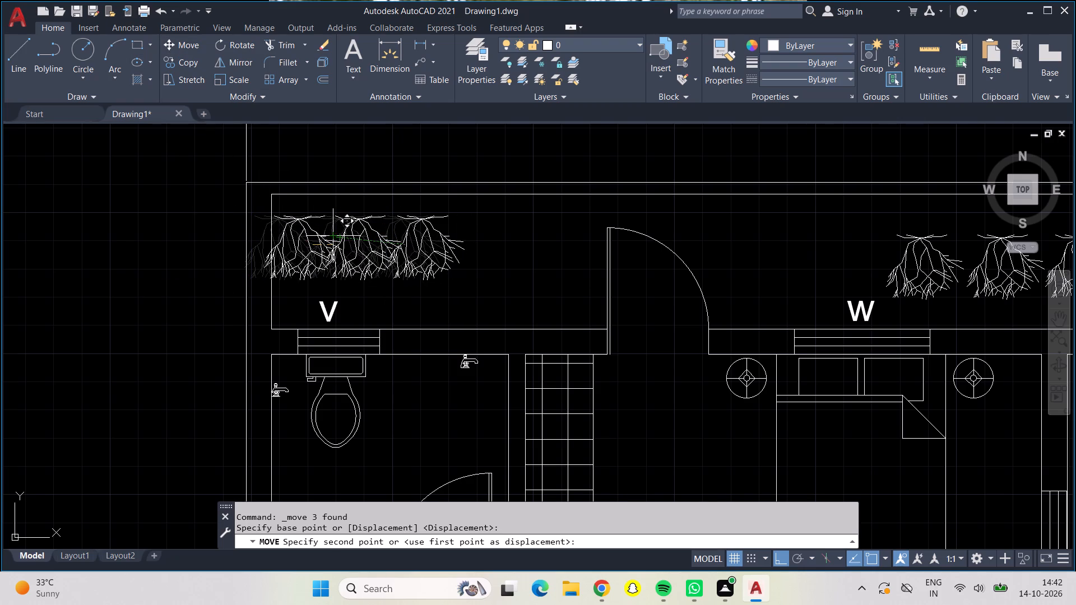
click(340, 235)
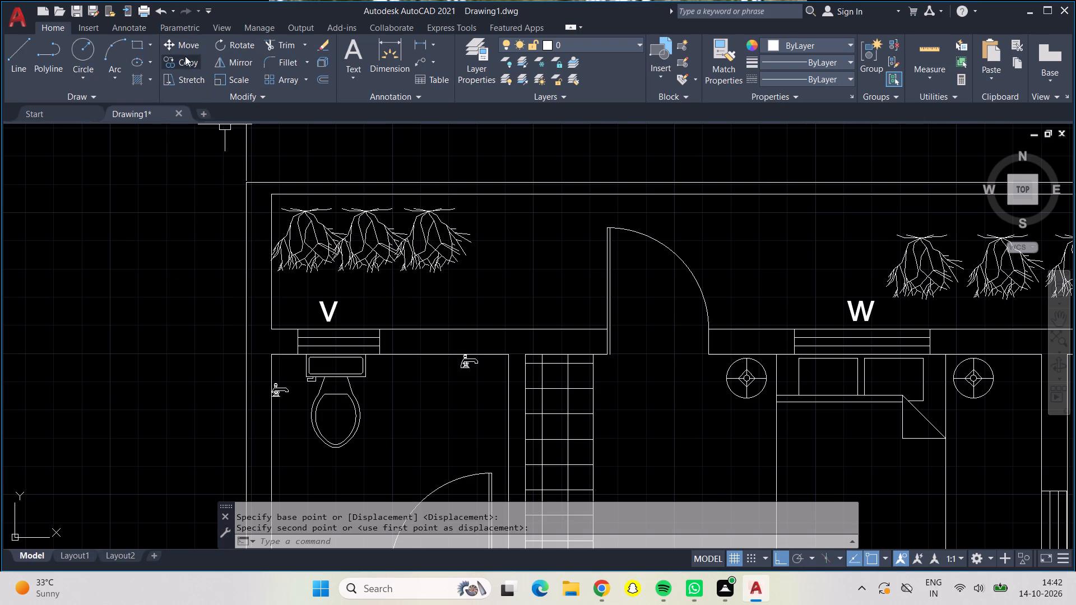
Move the three shrubs above the V opening straight up against the inner line of the 27' wall.
click(303, 232)
click(366, 252)
click(425, 239)
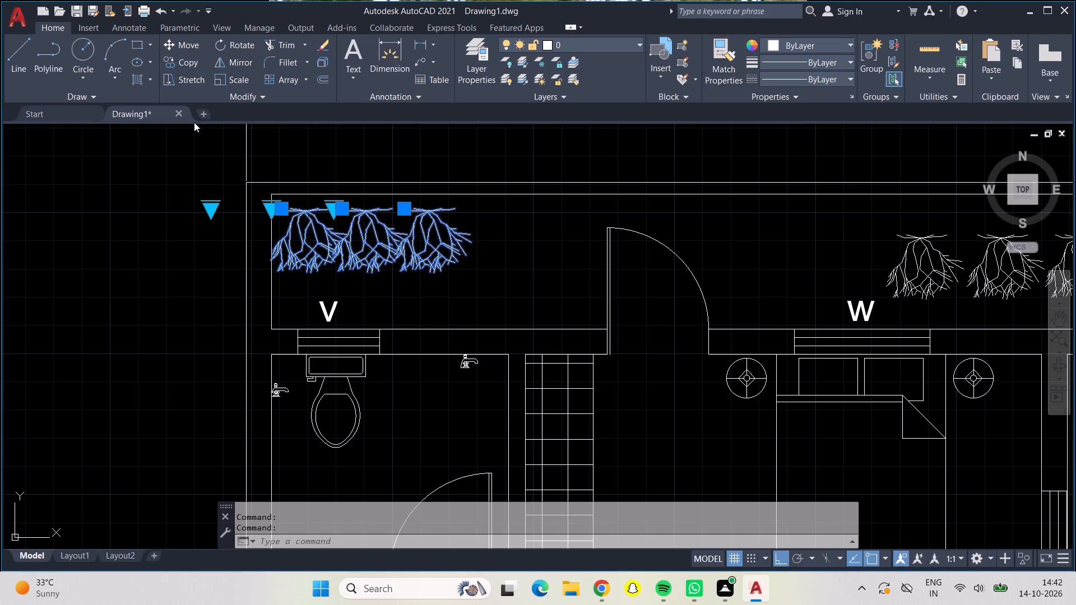
click(172, 48)
click(359, 239)
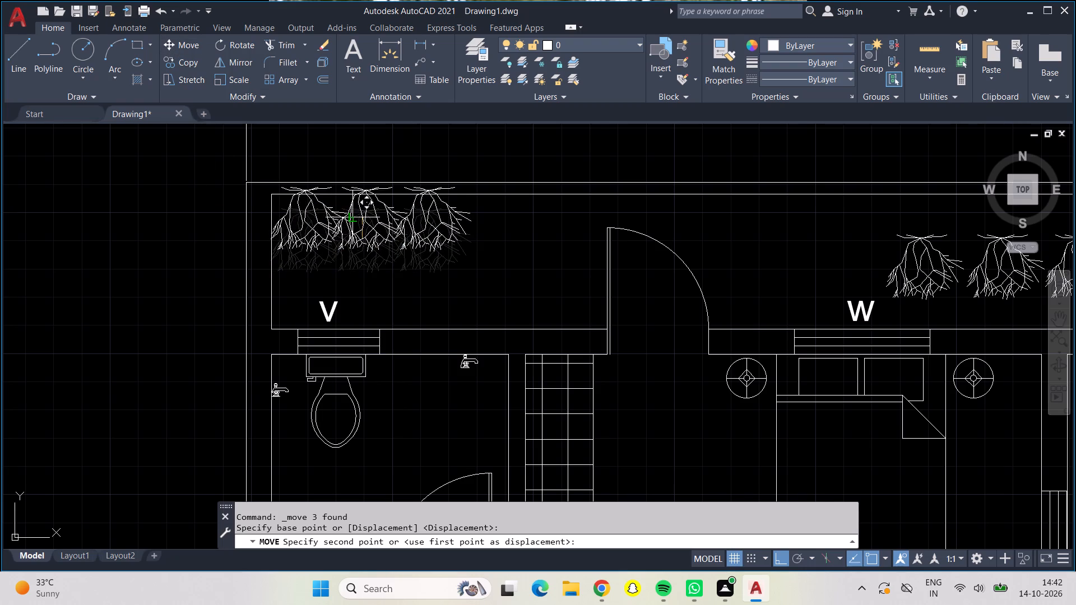
scroll(350, 215, up, 3)
middle_drag(358, 259, 363, 328)
click(363, 322)
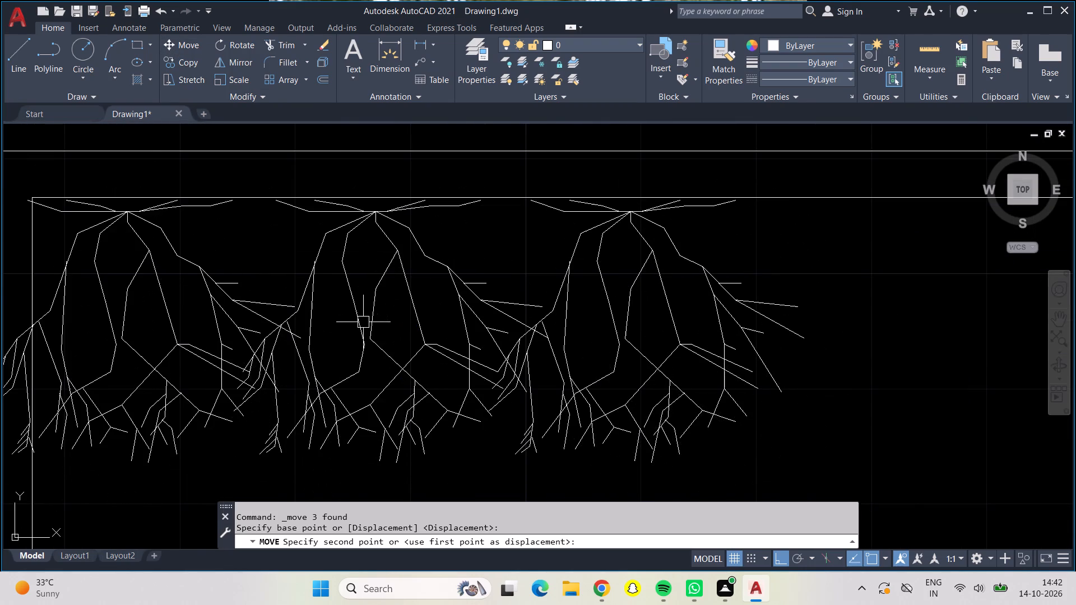
Move the three shrubs near the strip's W opening up about 1'-3" together, against the inner line of the 27' wall.
scroll(363, 322, down, 3)
middle_drag(502, 316, 57, 366)
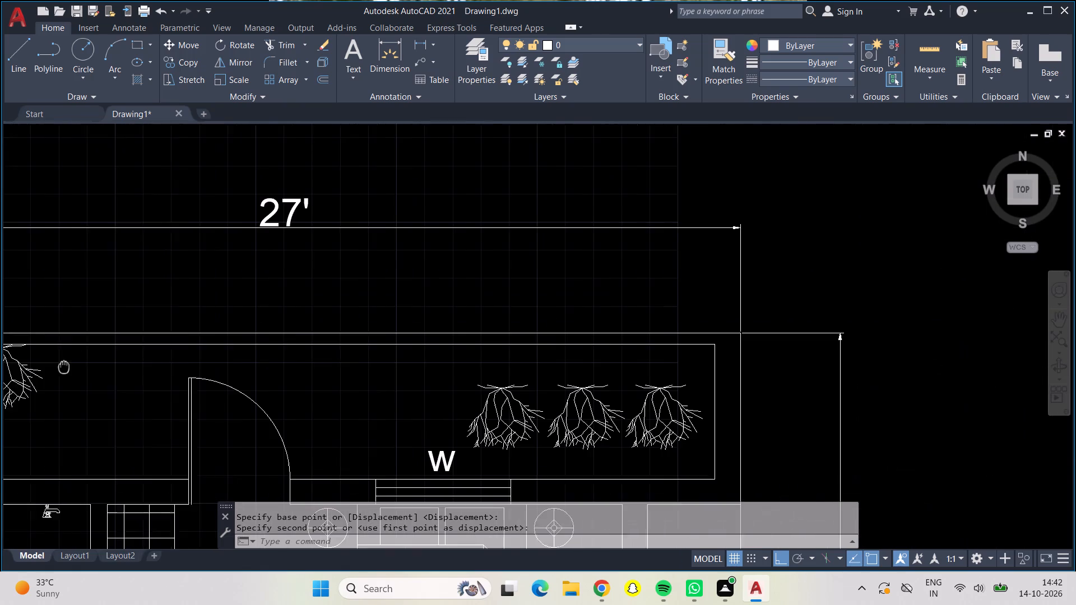
middle_drag(57, 366, 54, 366)
click(472, 412)
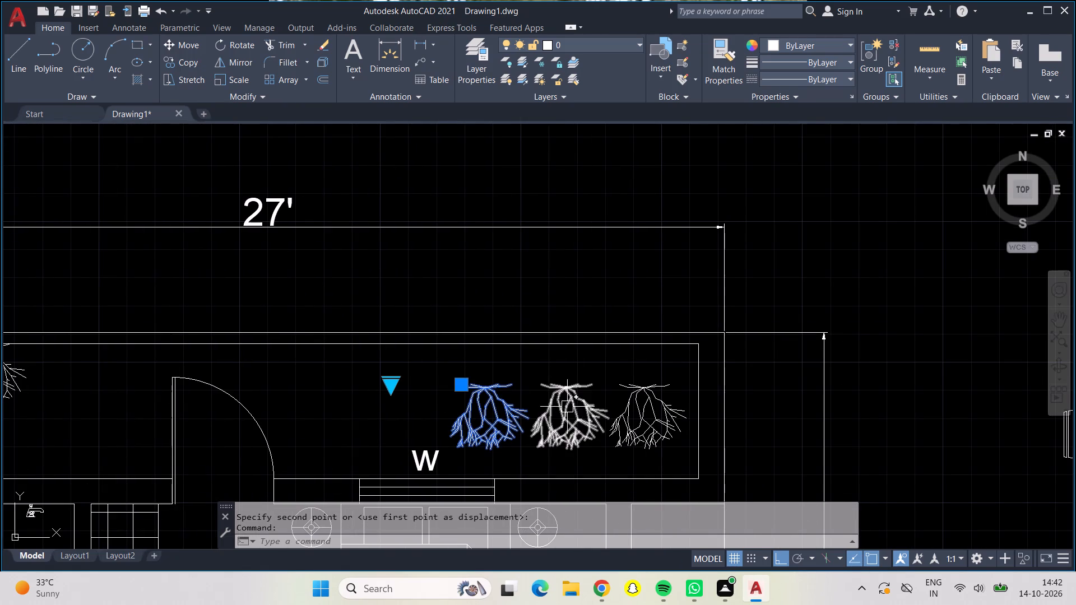
click(584, 405)
click(651, 418)
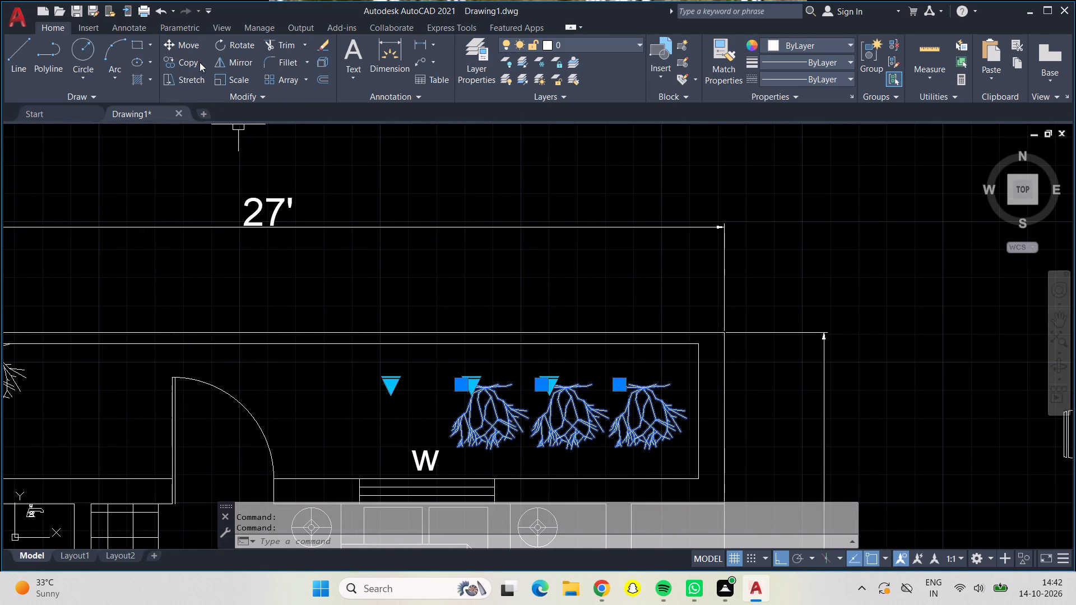
click(189, 43)
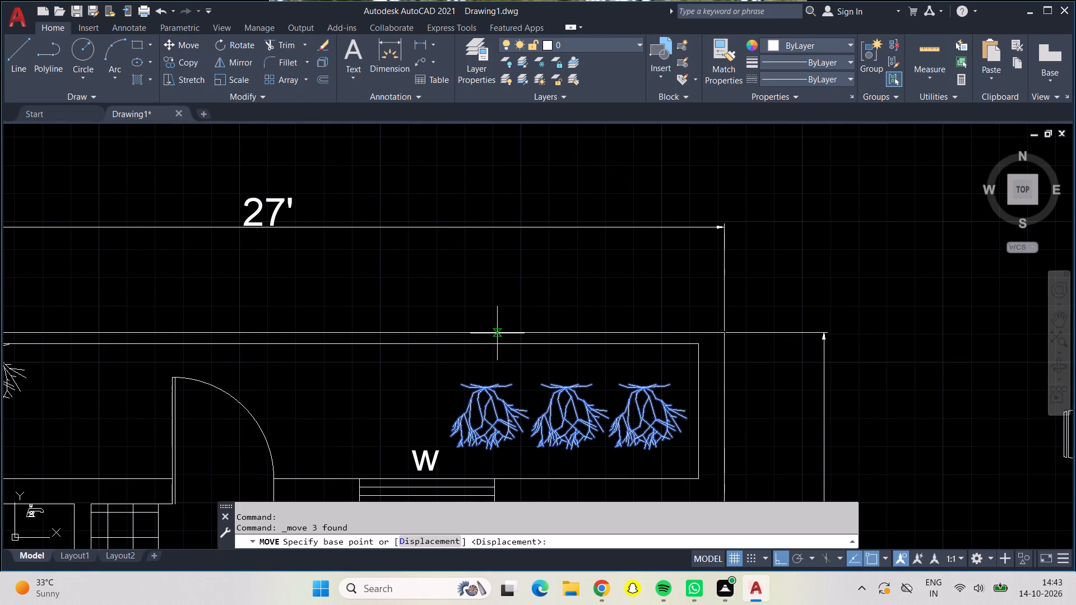
click(565, 413)
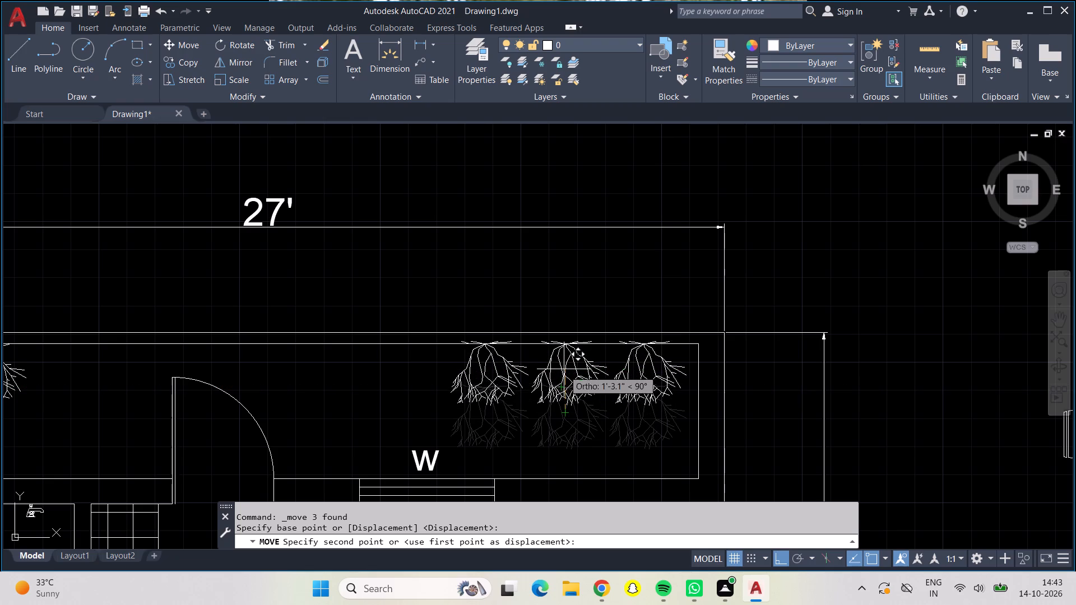
middle_drag(564, 371, 344, 369)
scroll(376, 368, up, 1)
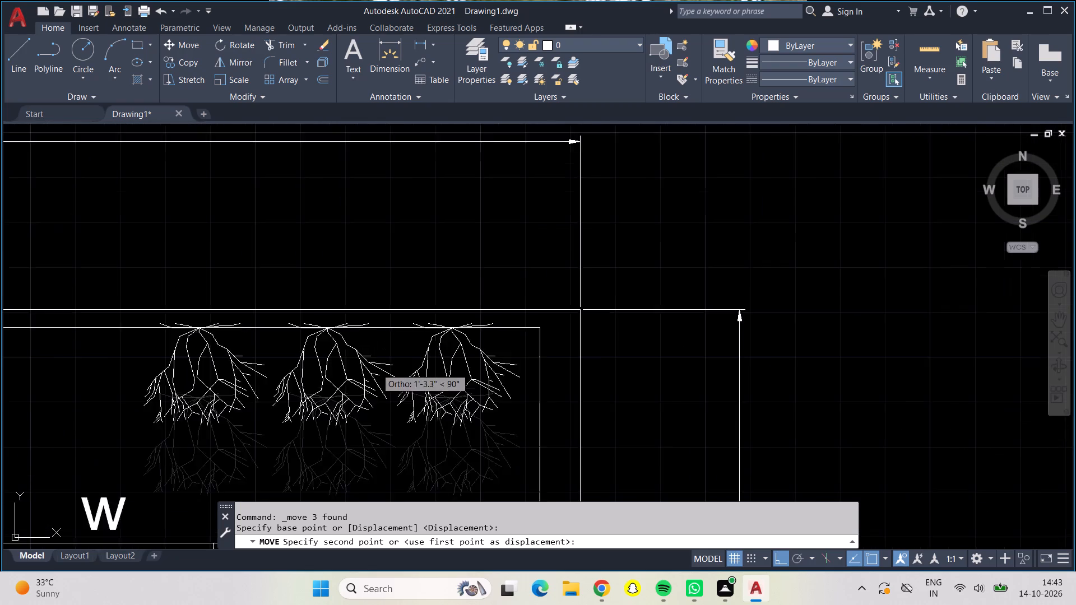
scroll(376, 368, up, 1)
click(370, 375)
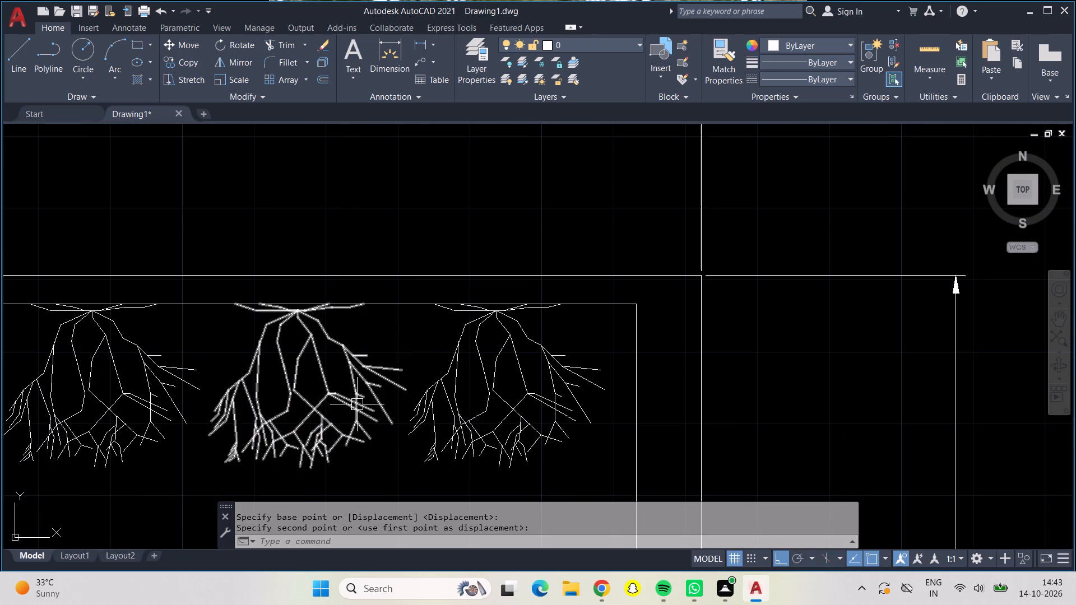
Move the rightmost shrub of the three near the W opening closer to the strip's upper-right inner corner.
click(475, 402)
click(488, 404)
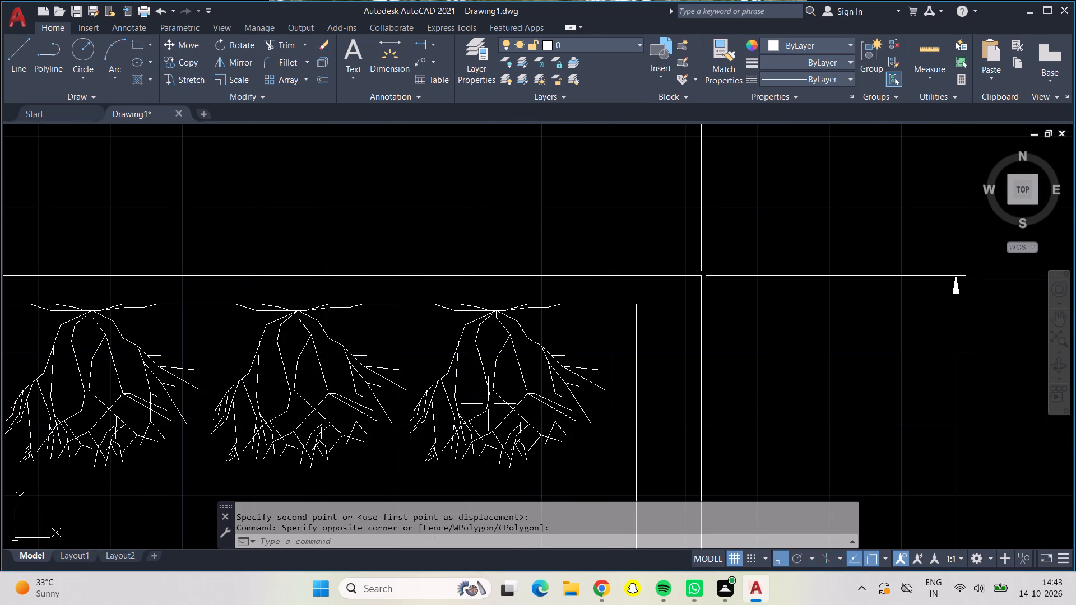
click(472, 384)
click(472, 384)
click(449, 386)
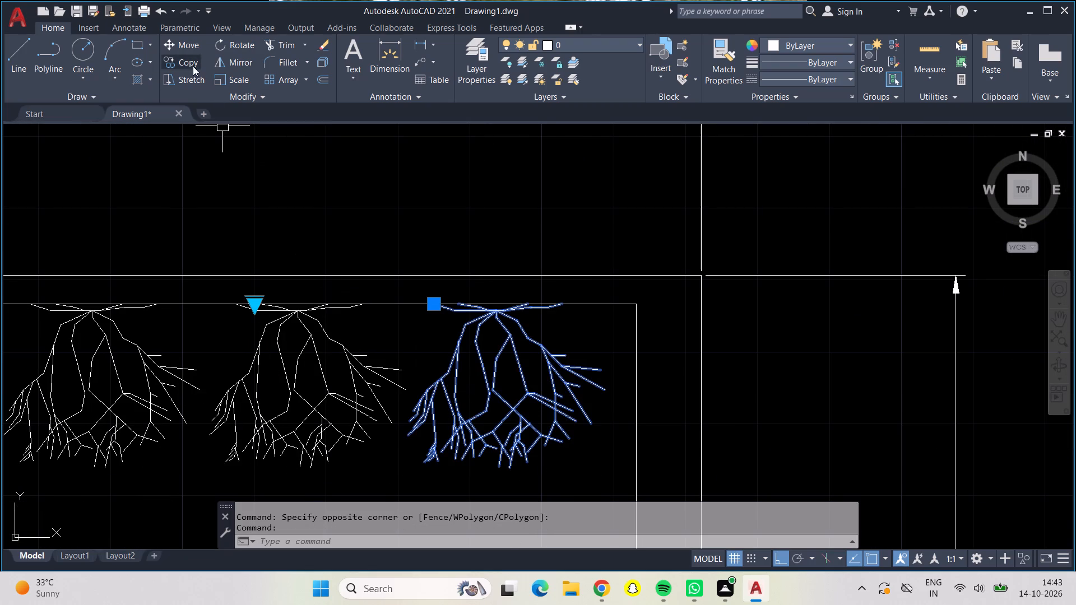
click(187, 50)
click(465, 397)
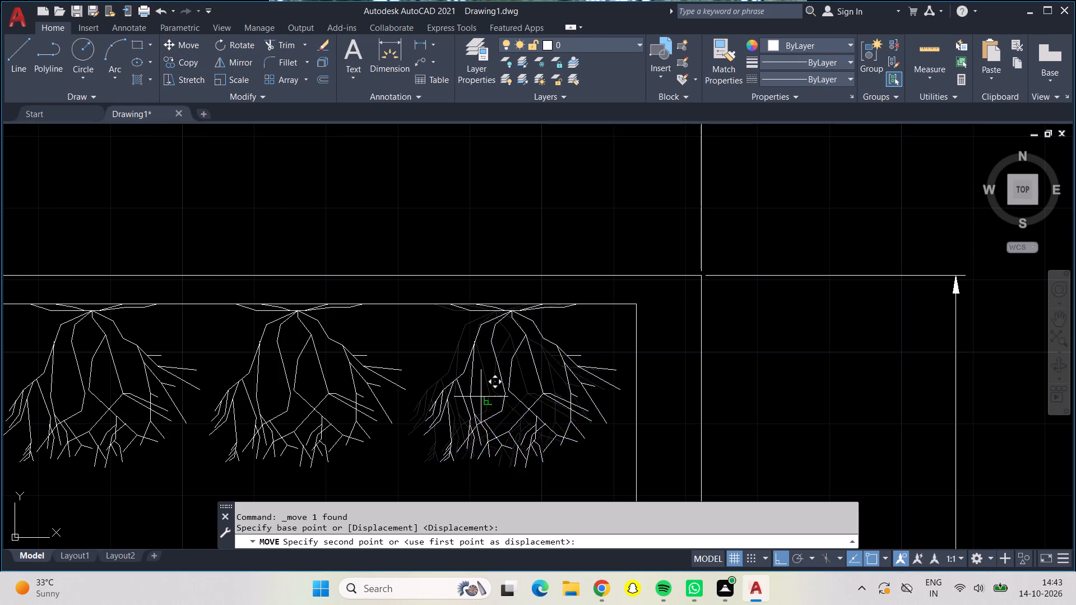
click(508, 396)
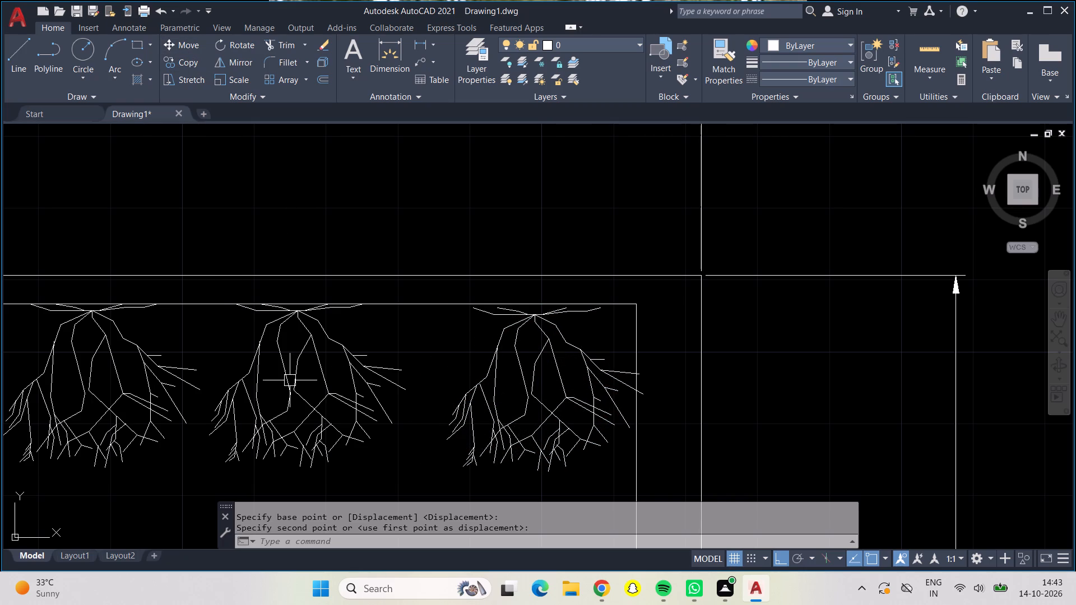
Move the middle and left shrubs toward the corner shrub one at a time, forming a closely spaced row of three.
click(288, 381)
click(180, 52)
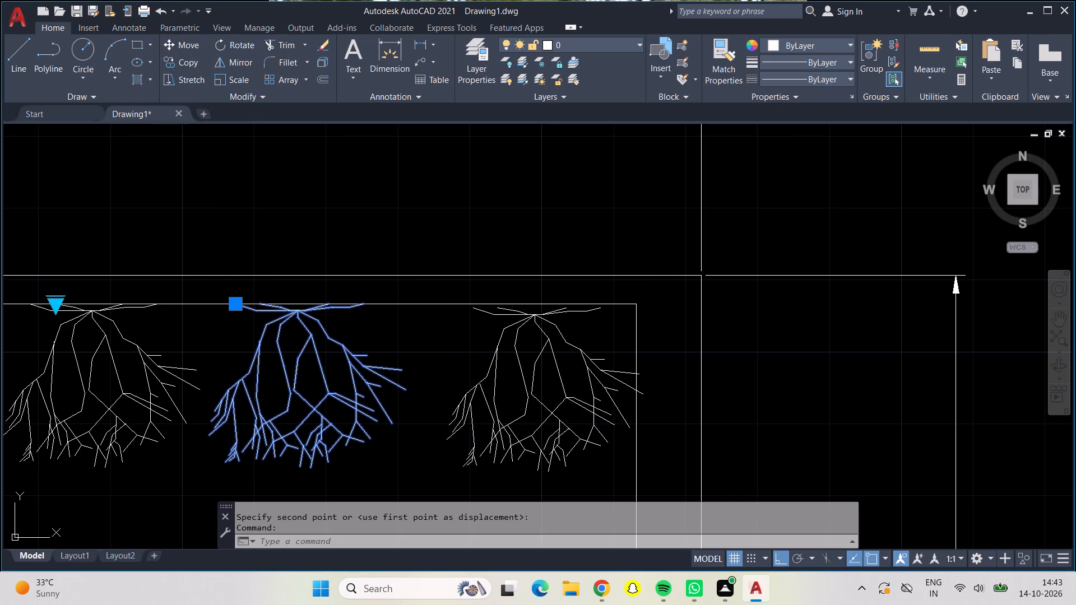
click(307, 378)
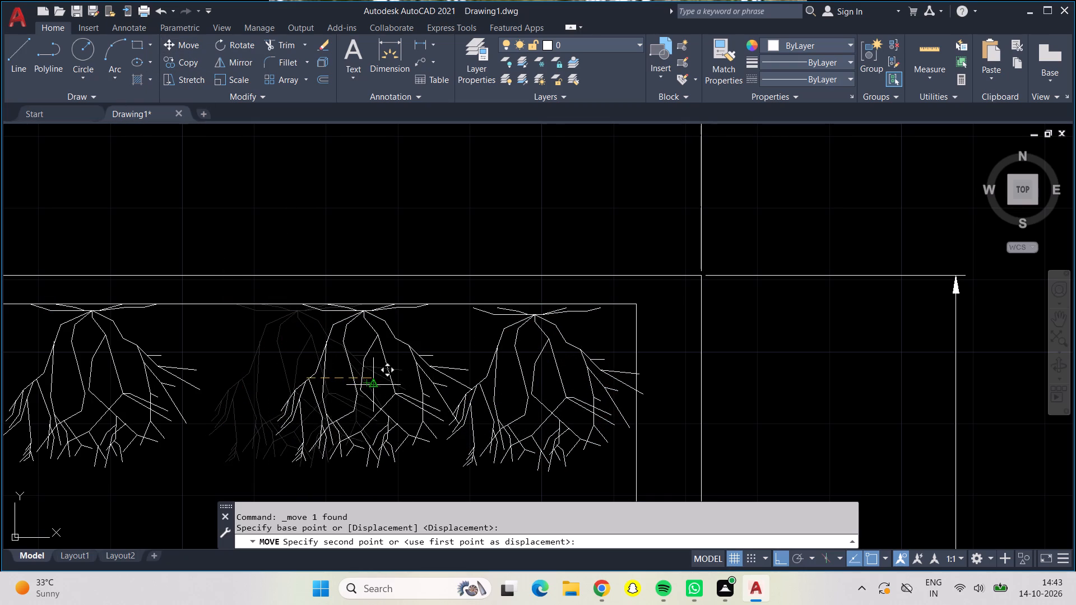
click(392, 381)
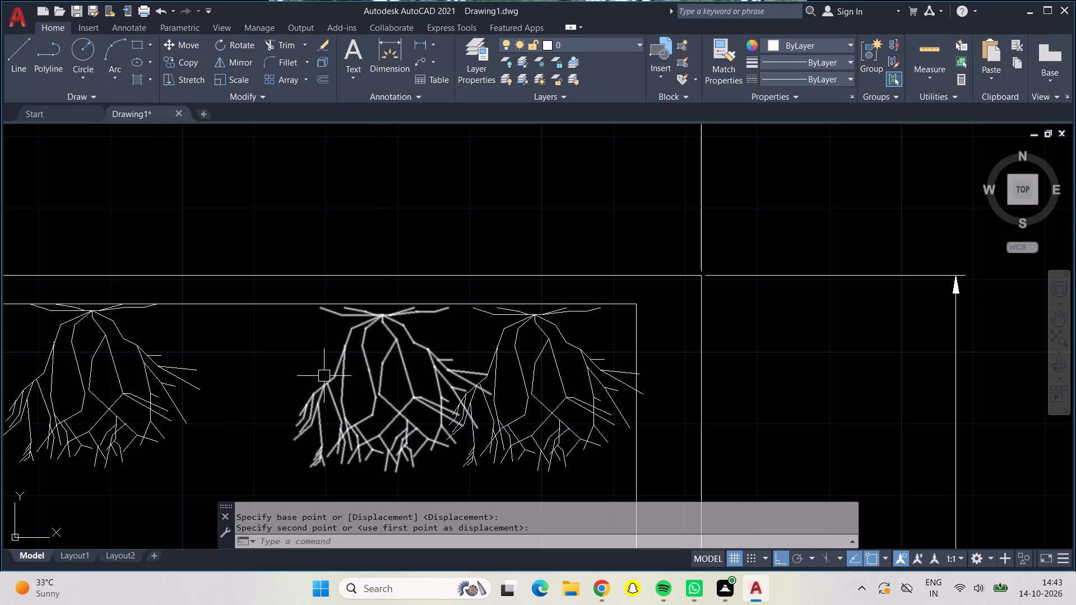
click(56, 387)
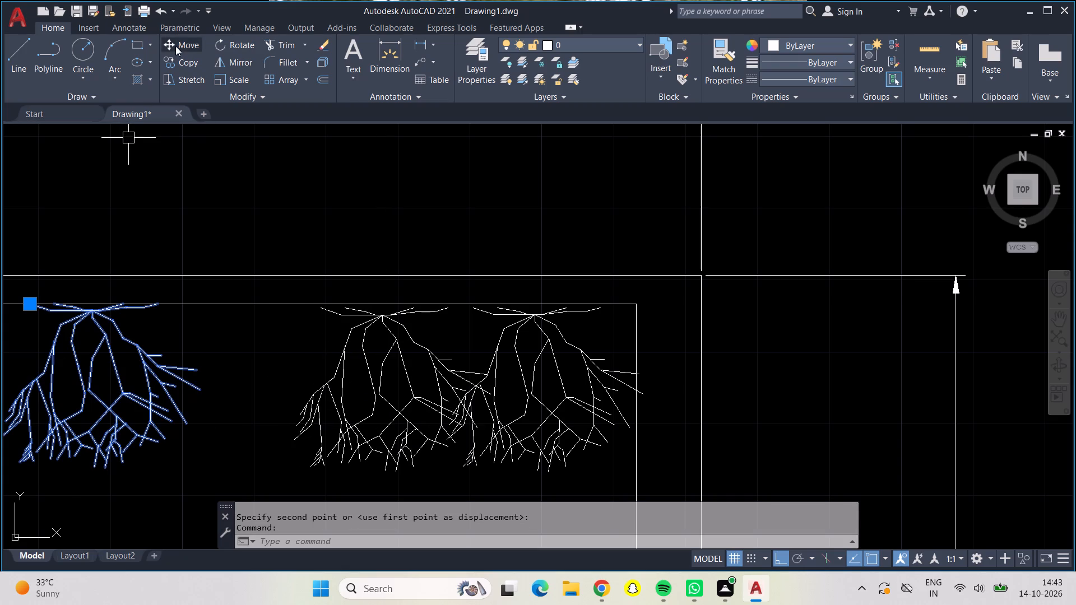
click(175, 46)
click(99, 366)
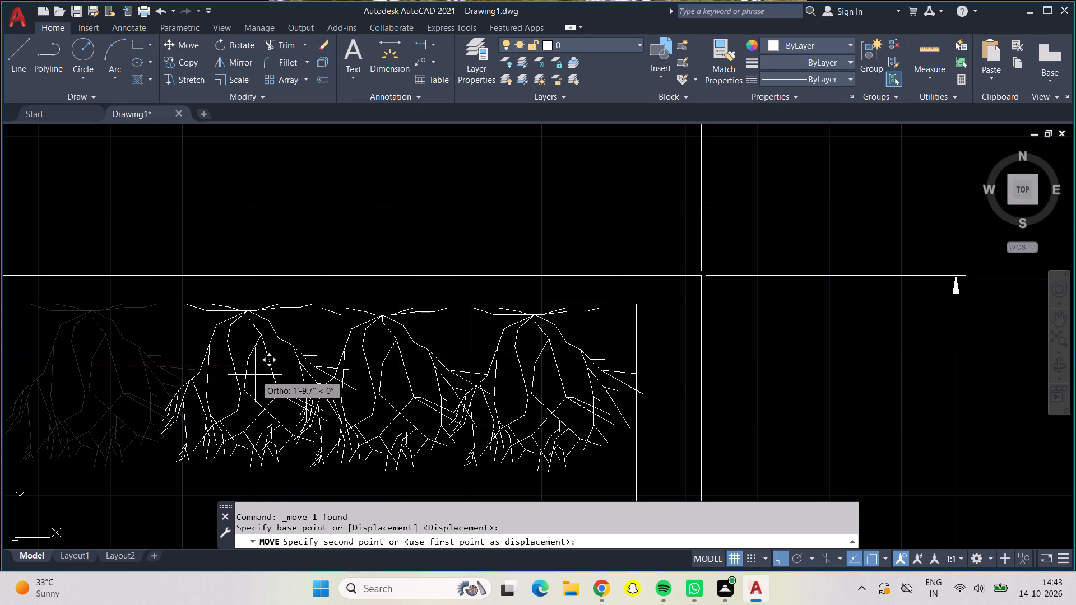
click(249, 372)
Move the right-hand shrub of the garden pair straight up against the wall line beside the bedroom's W opening.
scroll(221, 383, down, 1)
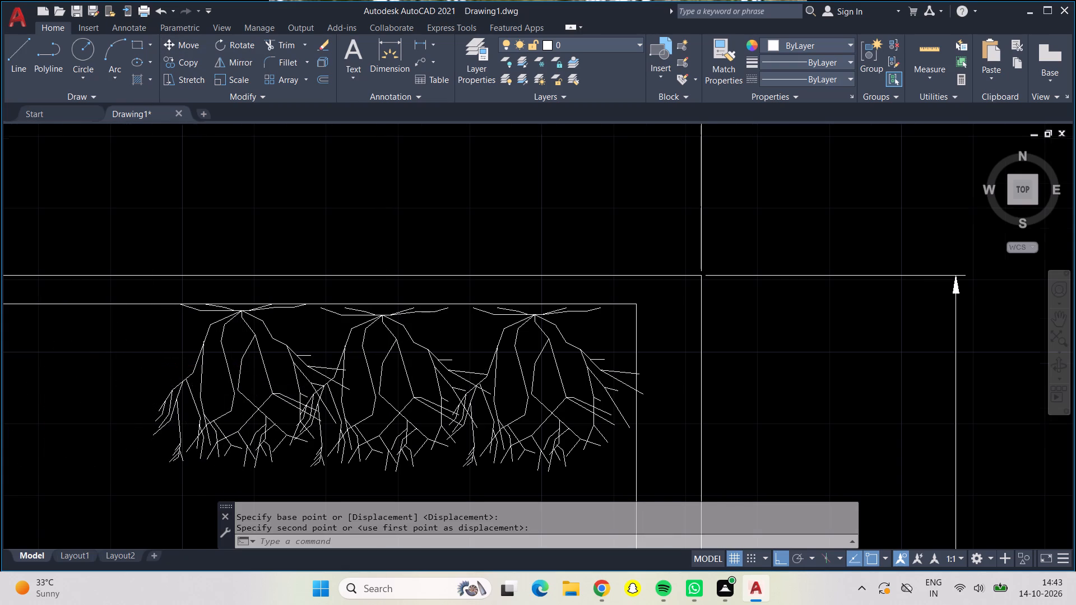
middle_drag(108, 383, 353, 422)
scroll(108, 383, down, 1)
scroll(355, 426, down, 1)
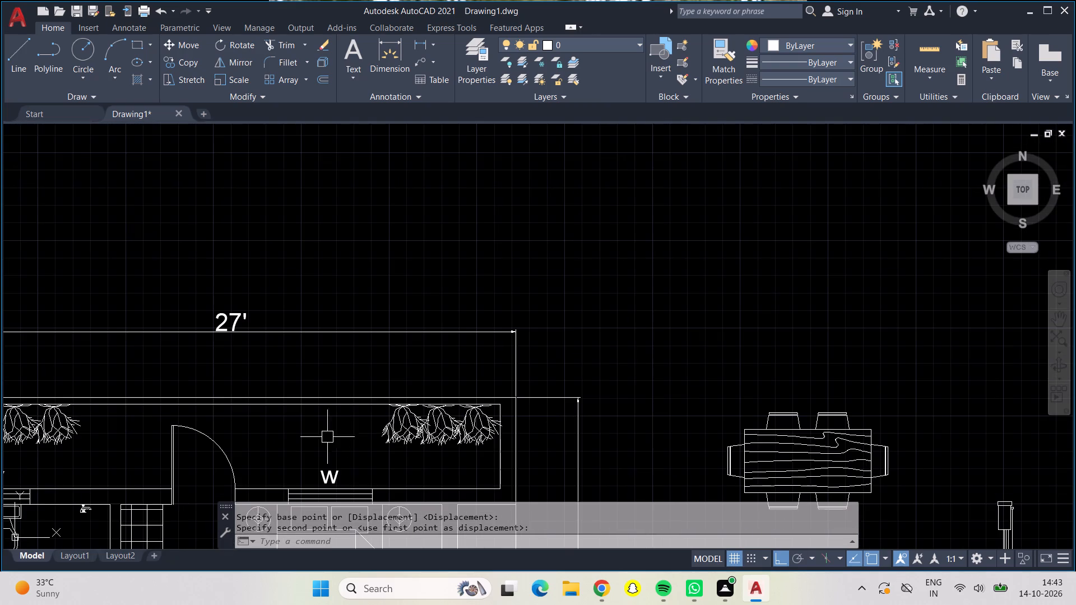
middle_drag(239, 441, 410, 442)
scroll(284, 385, down, 2)
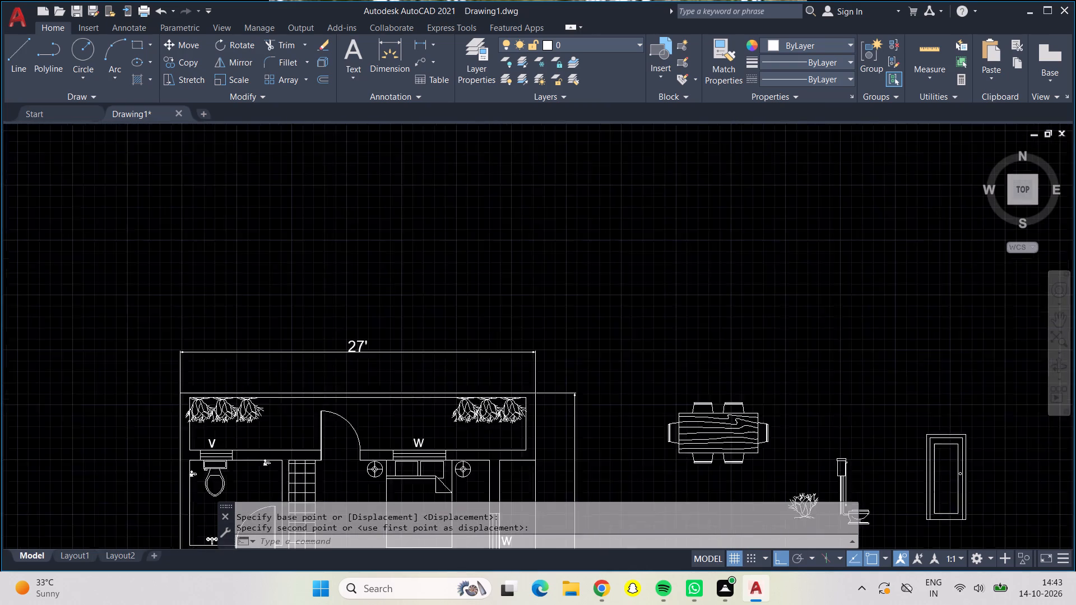
middle_drag(411, 313, 382, 192)
middle_drag(493, 396, 483, 382)
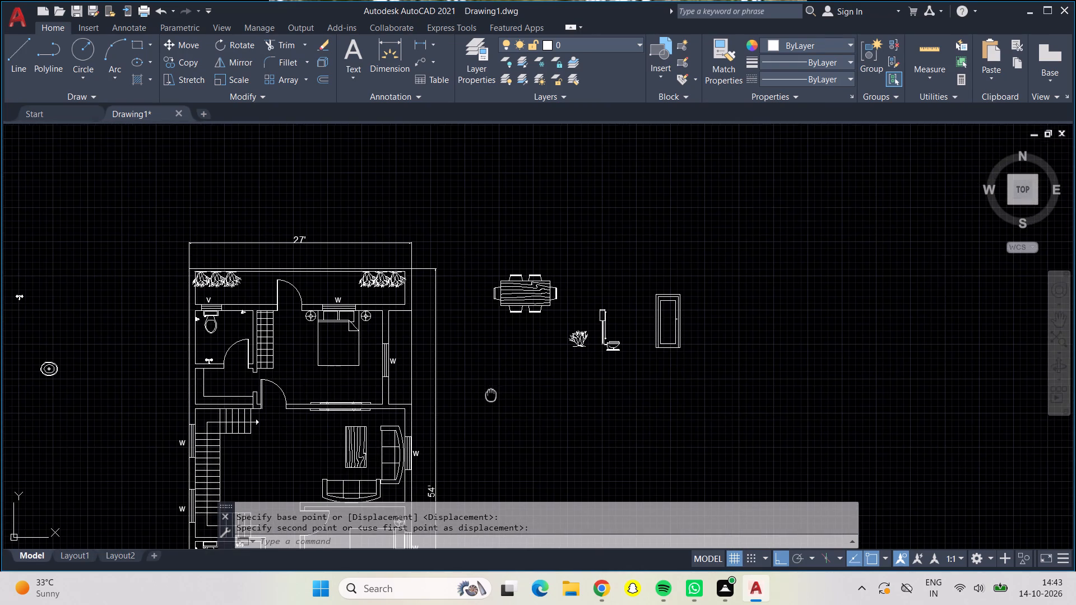
middle_drag(483, 382, 456, 240)
scroll(451, 432, up, 1)
middle_drag(445, 419, 455, 347)
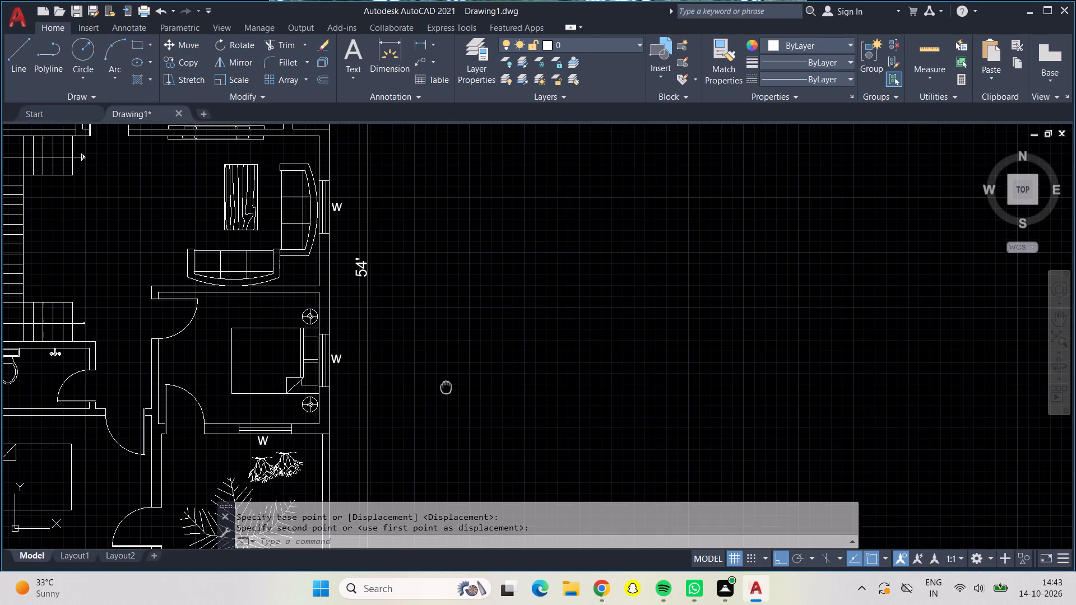
middle_drag(455, 347, 530, 218)
scroll(369, 272, up, 4)
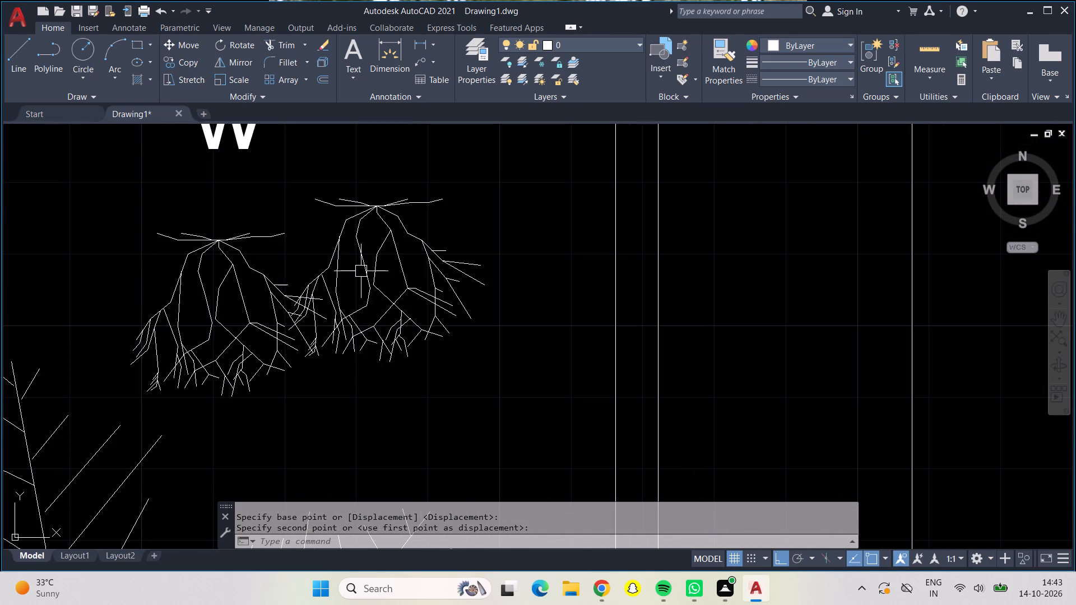
click(361, 271)
middle_drag(548, 249, 562, 466)
click(175, 48)
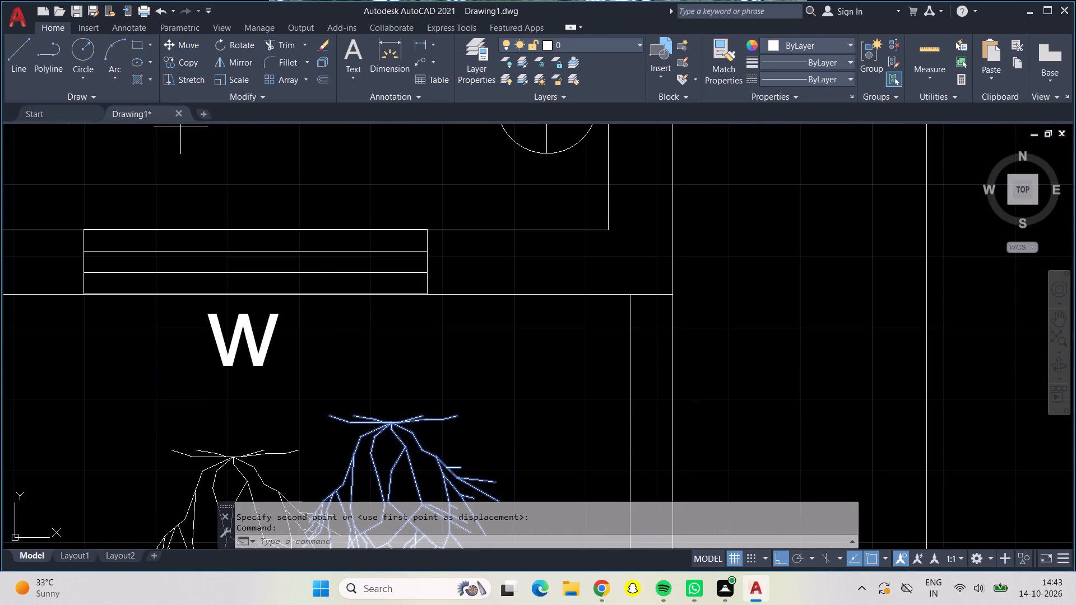
drag(390, 513, 395, 503)
click(392, 450)
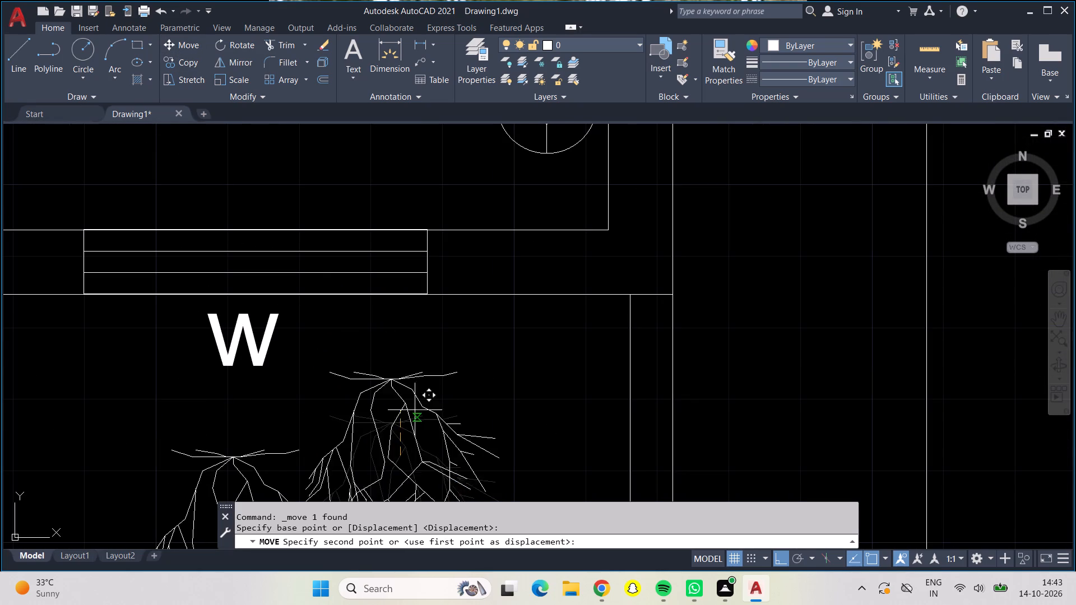
click(467, 334)
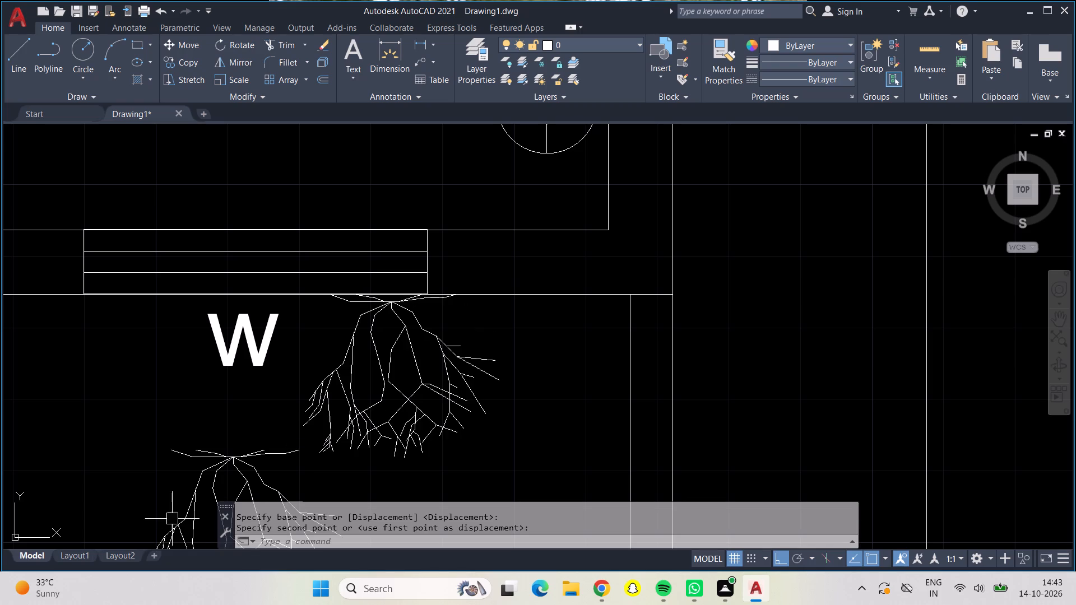
Move the other garden shrub past the first one, against the same wall line near the garden's upper-right inner corner.
click(224, 476)
click(224, 476)
click(207, 482)
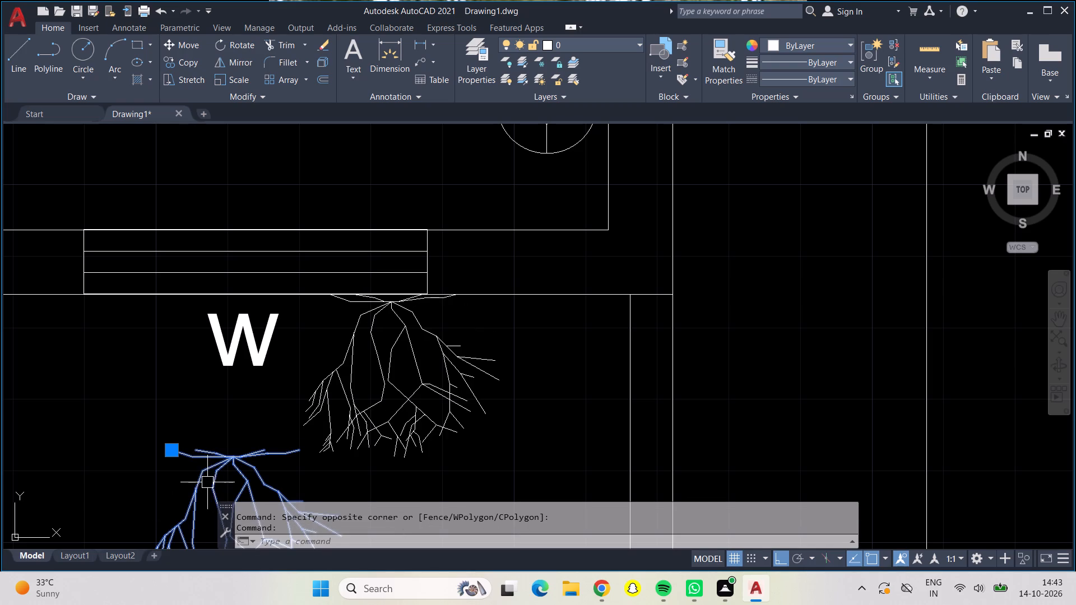
click(175, 42)
key(F8)
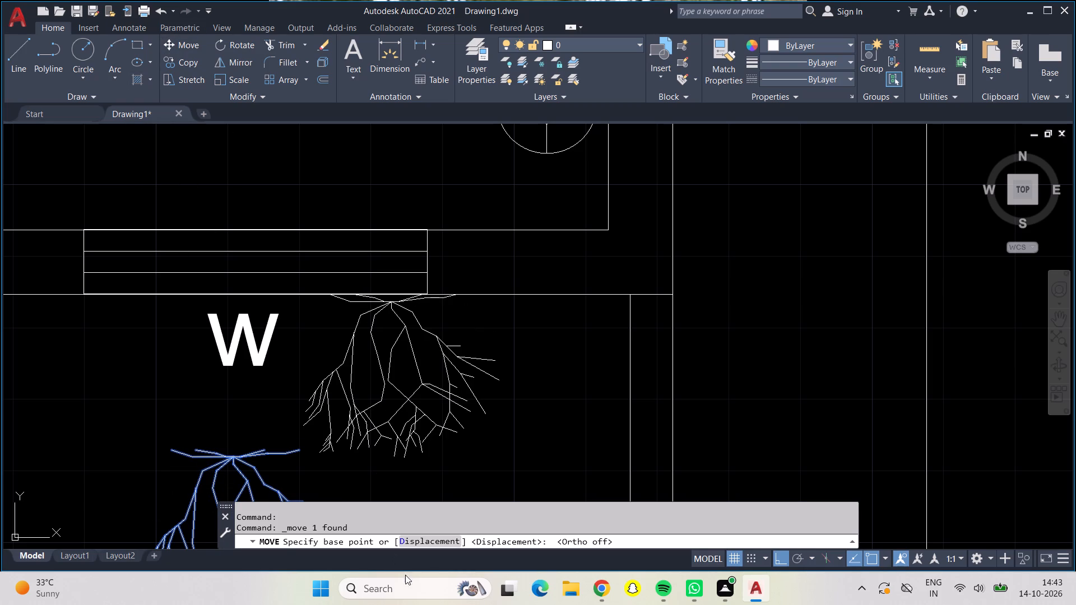
click(226, 467)
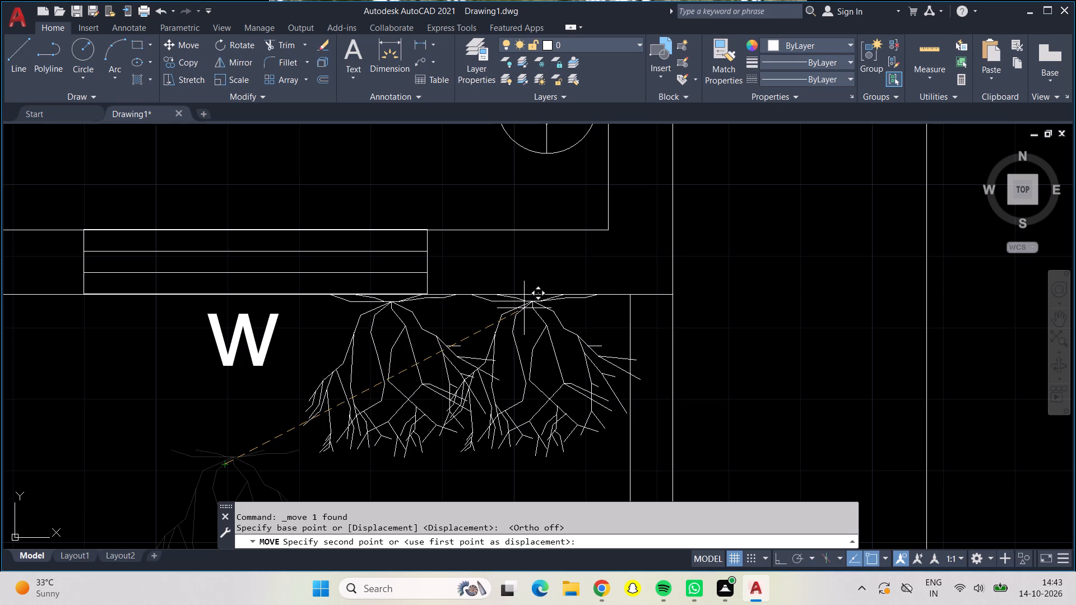
click(524, 308)
Copy the rightmost upright shrub of the lower-left strip to the empty space outside the house's left wall.
scroll(522, 317, down, 3)
middle_drag(583, 332, 584, 429)
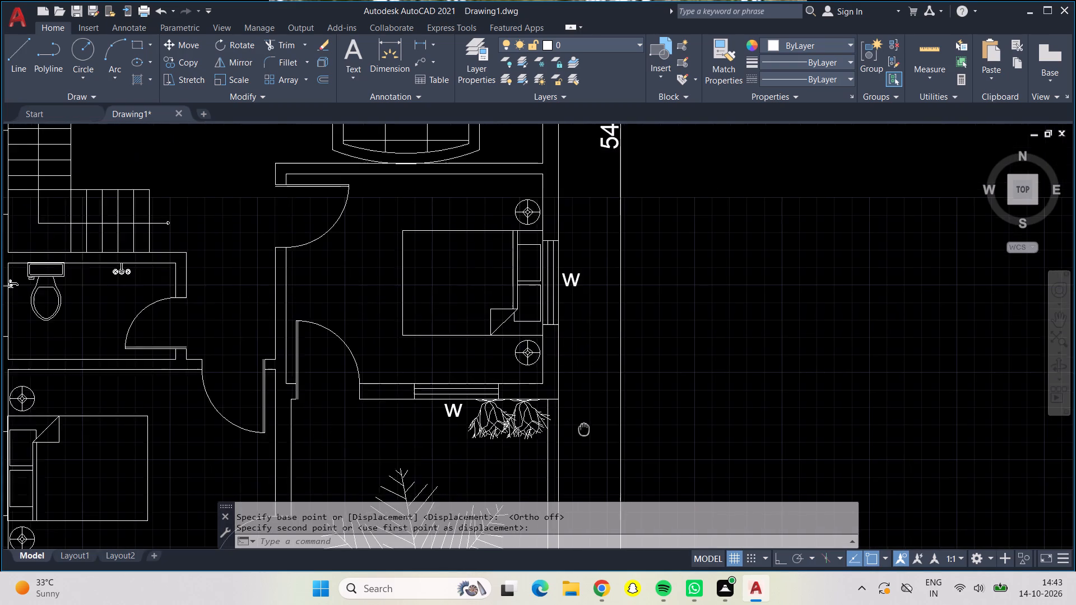
middle_drag(584, 429, 471, 375)
scroll(470, 368, down, 2)
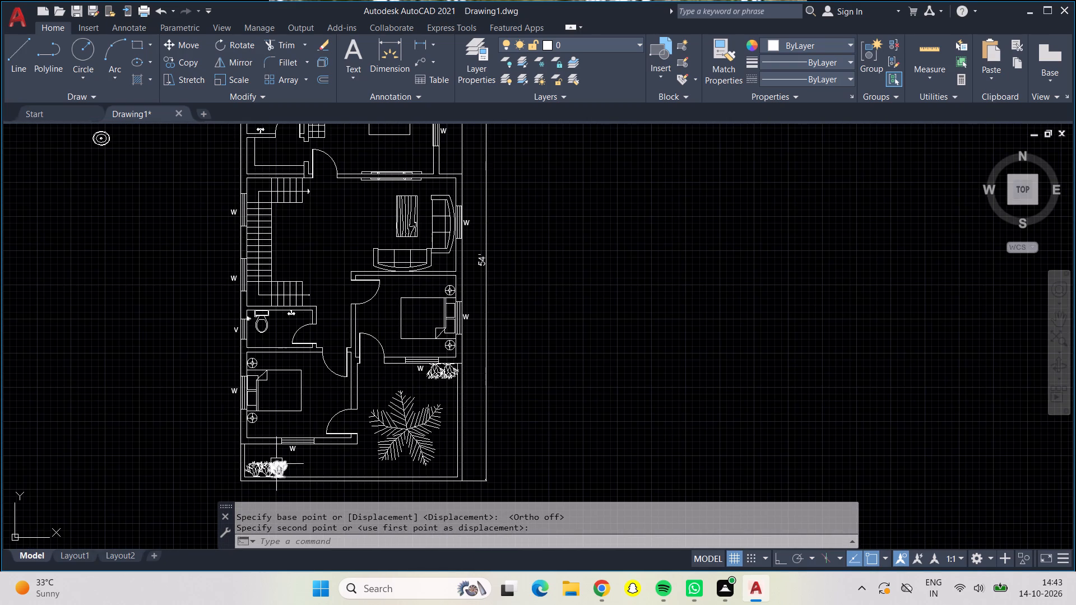
scroll(260, 461, up, 3)
click(336, 485)
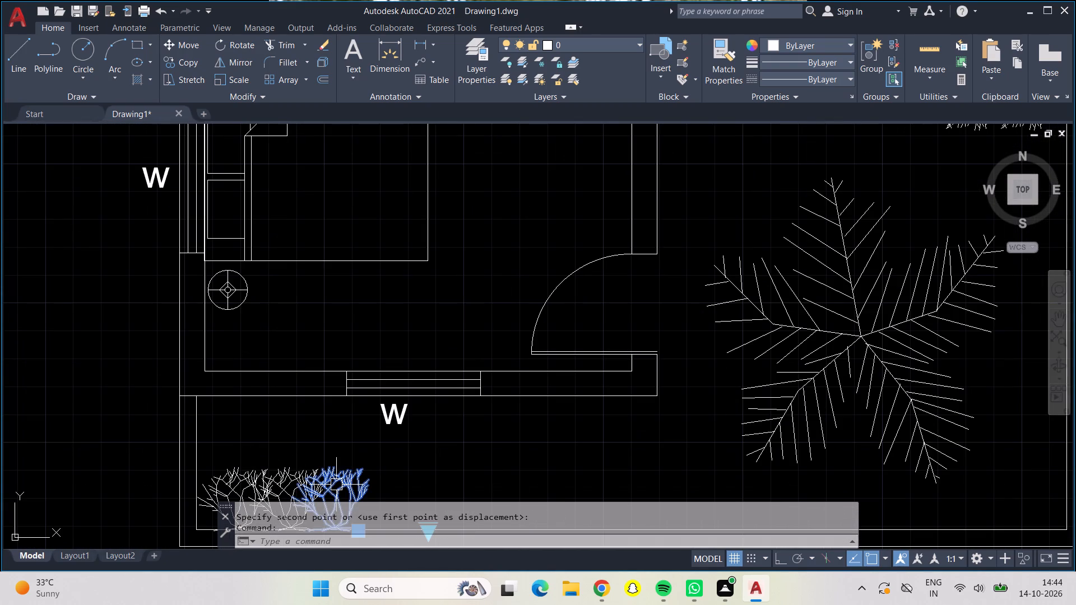
key(c)
key(o)
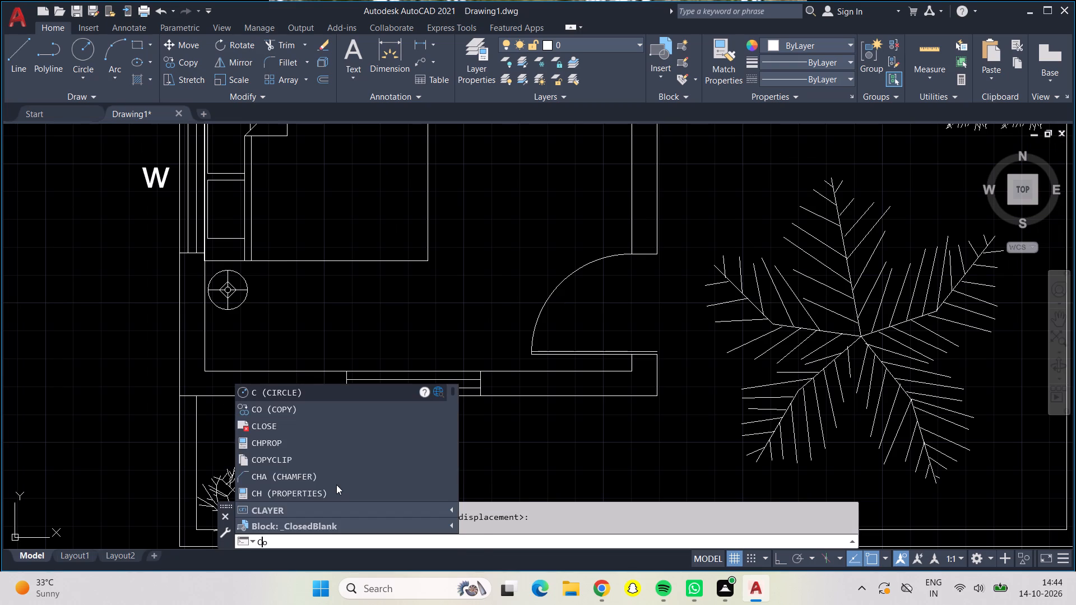
key(Return)
click(335, 484)
click(69, 412)
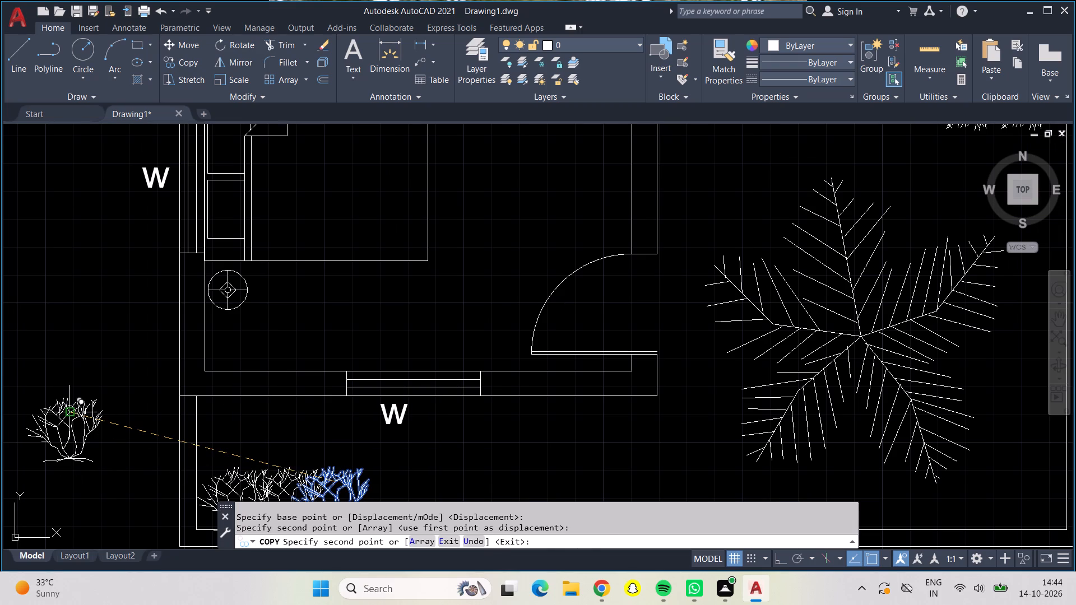
key(Escape)
Rotate the copied shrub a quarter turn counterclockwise so its base faces right.
click(59, 422)
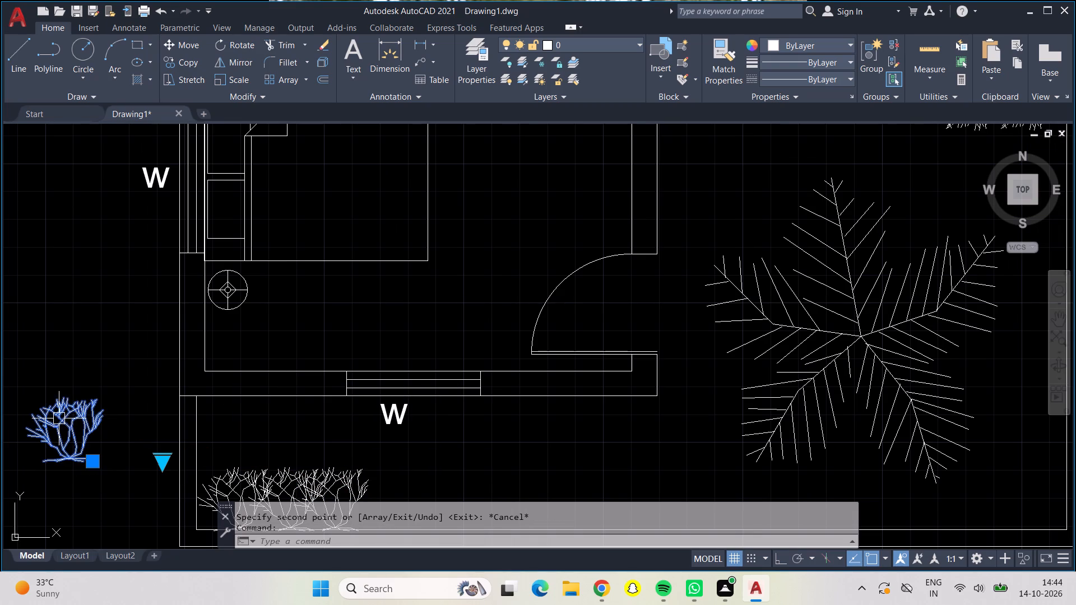
key(F8)
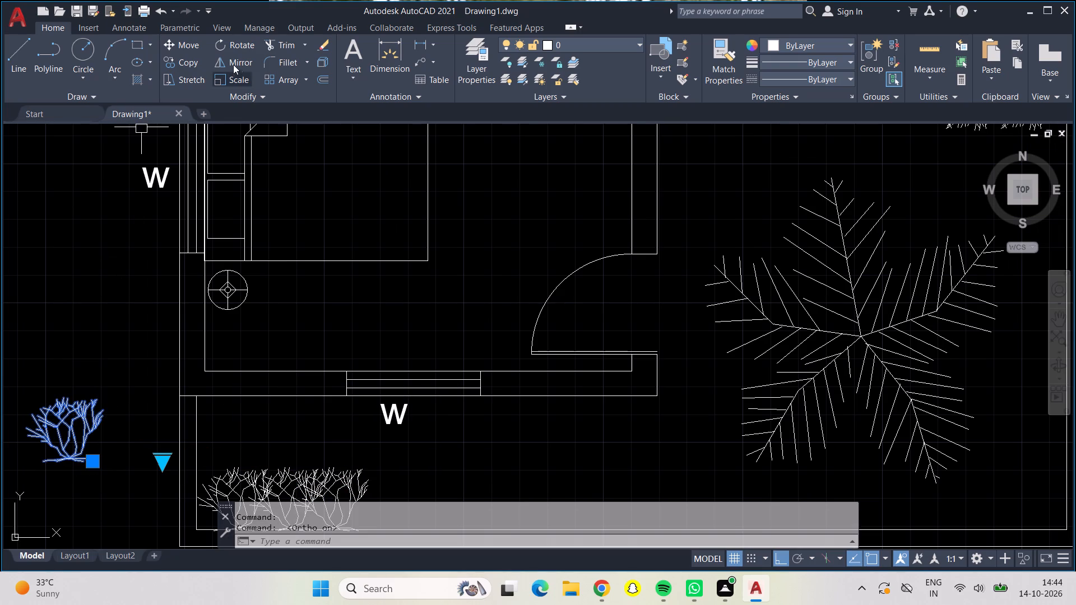
click(245, 48)
click(75, 428)
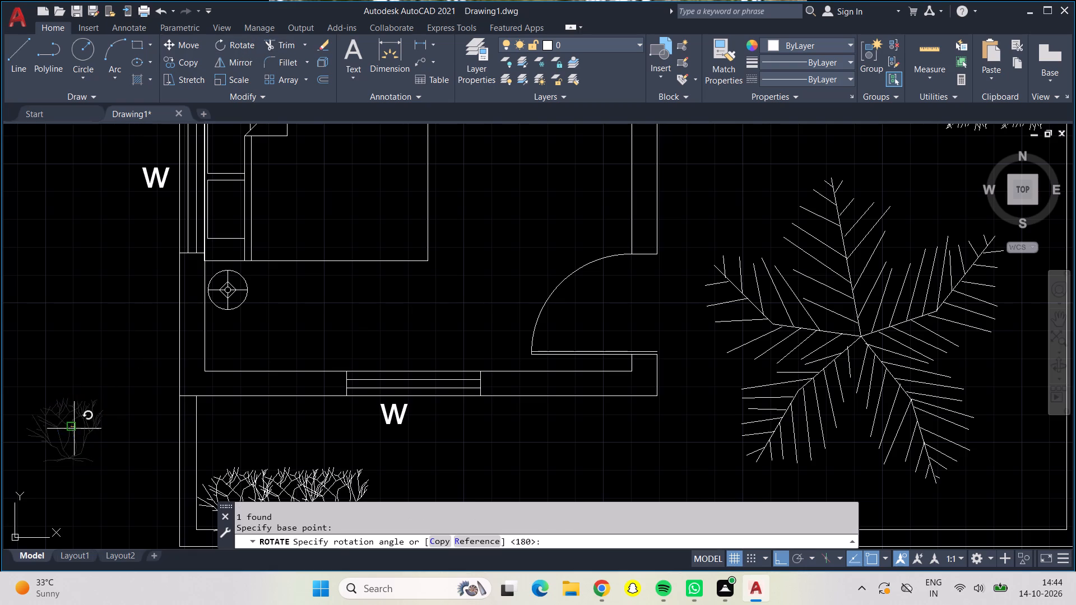
click(59, 318)
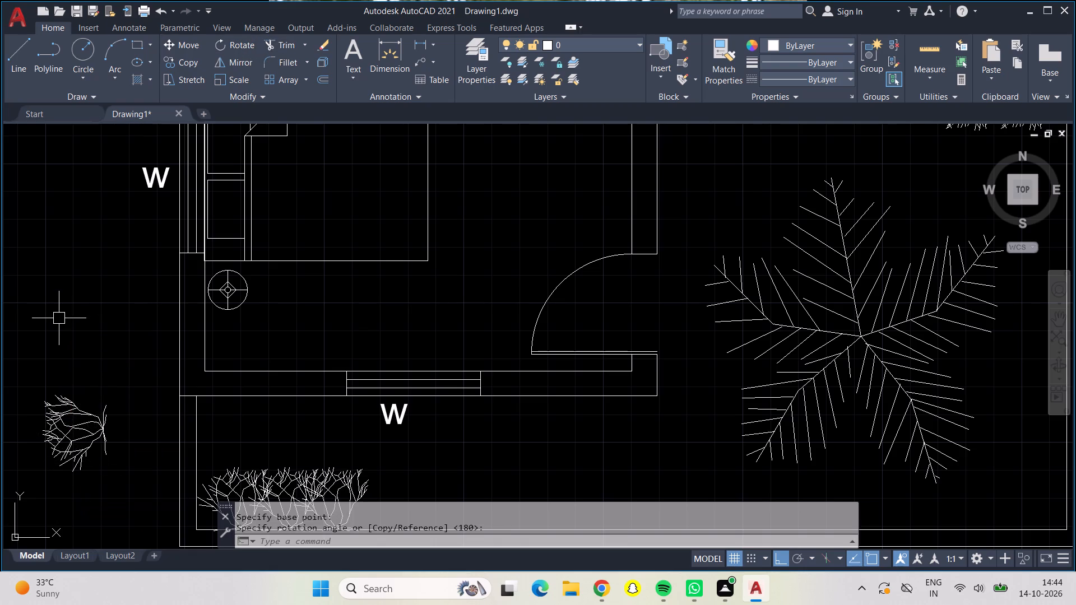
Move the rotated shrub into the garden, against the right wall's inner line just below the corner shrub.
click(73, 445)
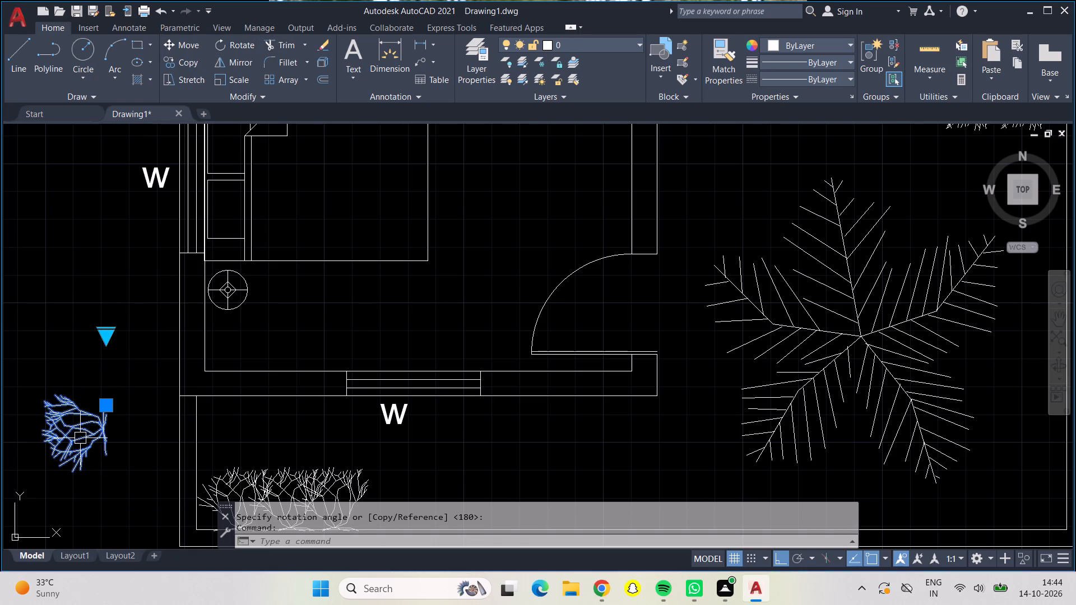
click(187, 45)
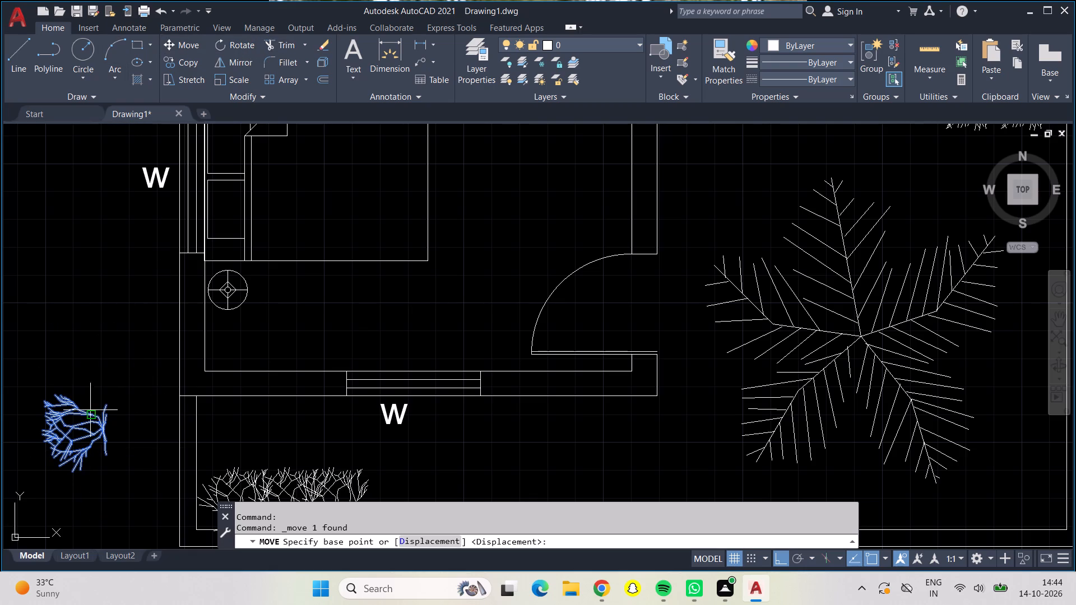
click(89, 421)
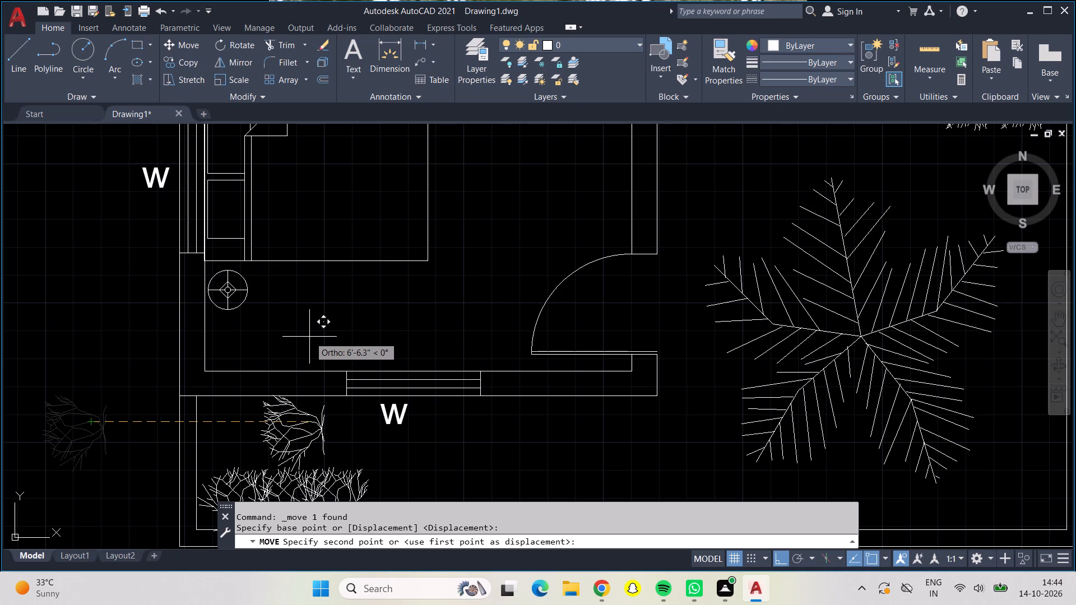
key(F8)
scroll(415, 331, down, 2)
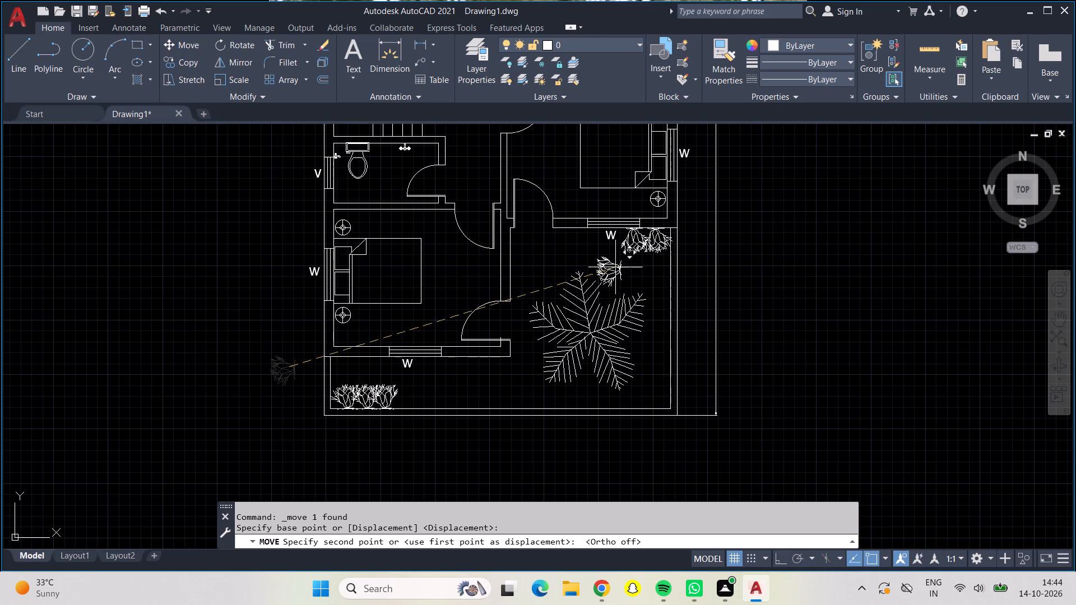
middle_drag(648, 268, 463, 323)
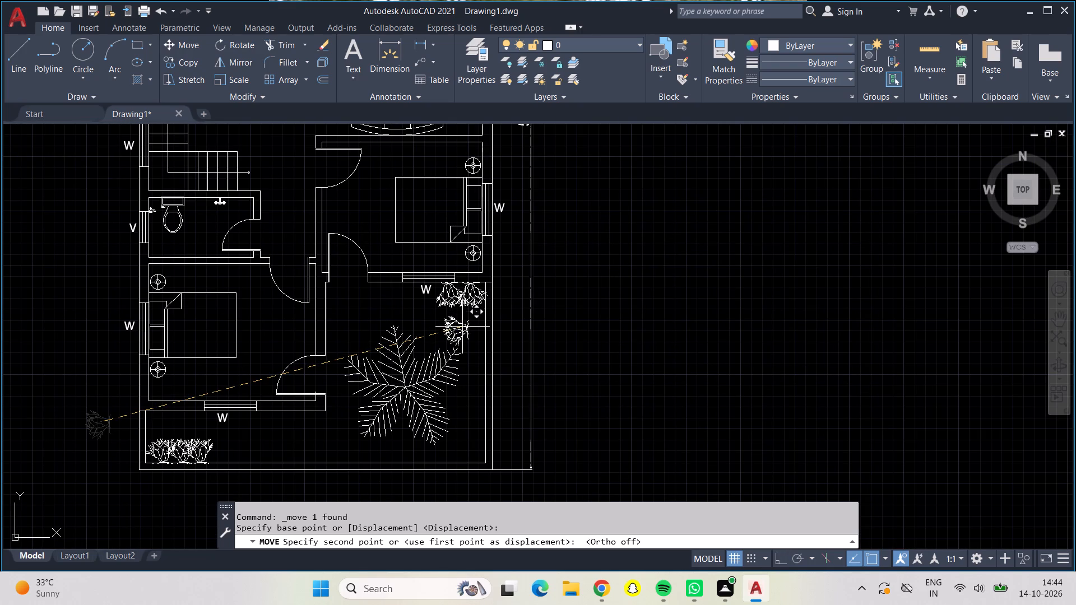
scroll(475, 320, up, 4)
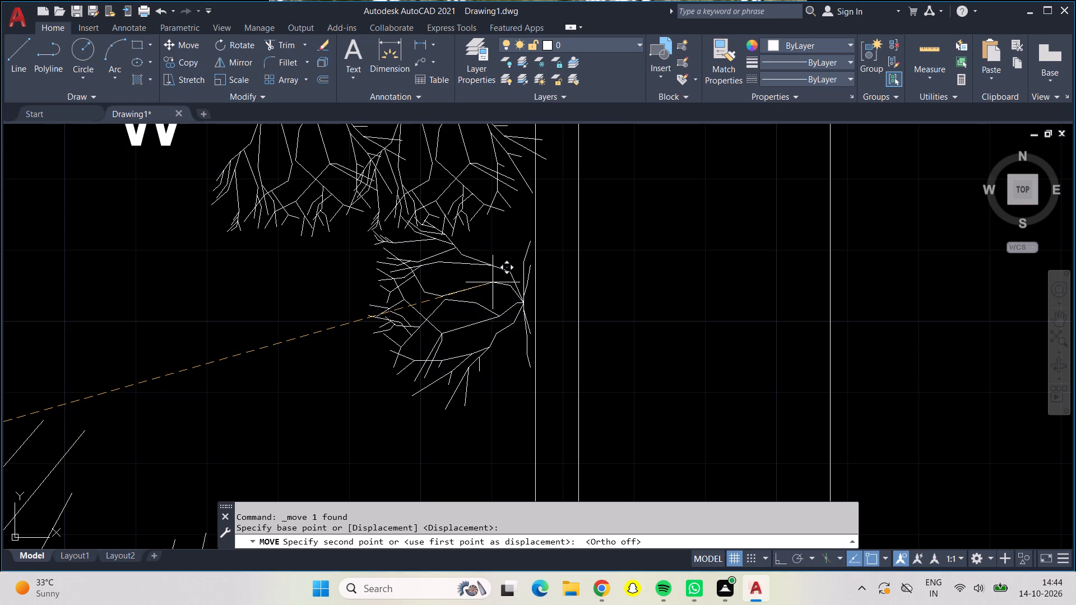
click(493, 282)
Delete the large palm plant from the garden.
scroll(453, 322, down, 2)
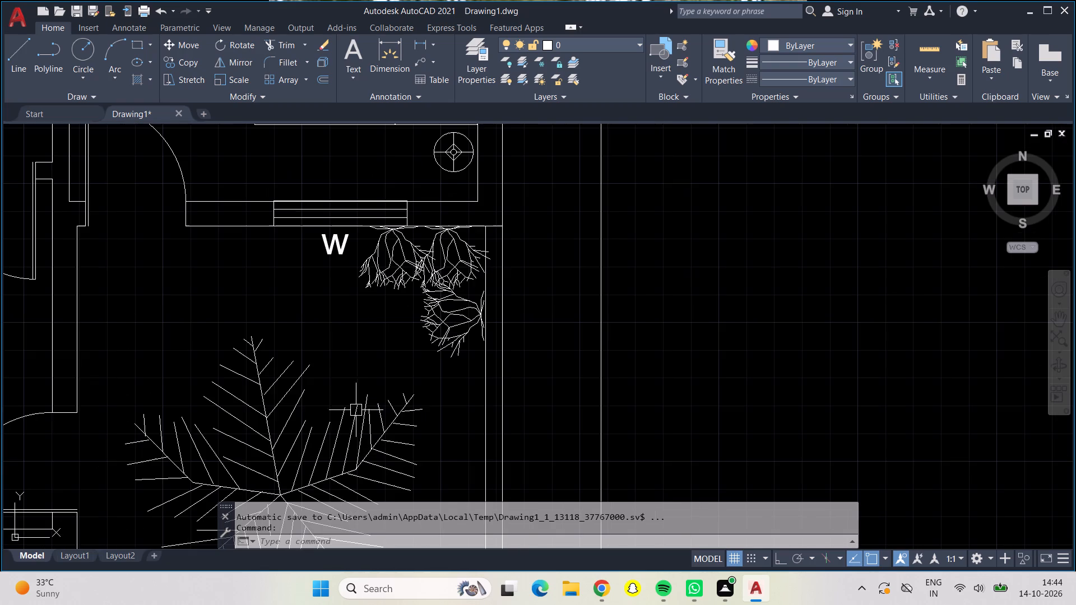
click(246, 408)
key(Delete)
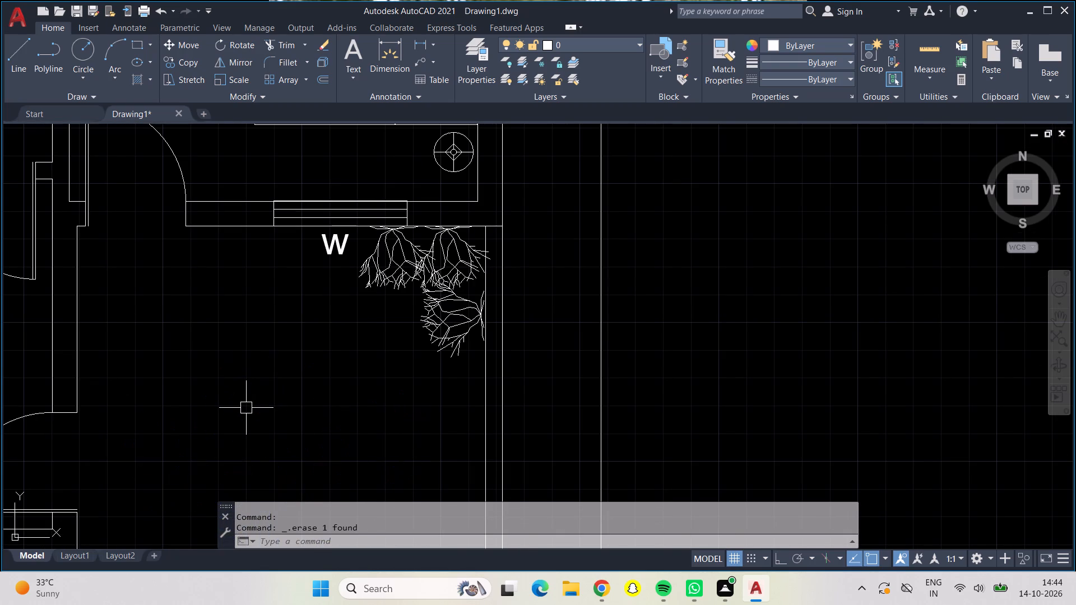
Delete all spare symbols outside the plan: the dining table and neighbouring blocks east of the house, plus the two small symbols west of it.
scroll(246, 408, down, 3)
middle_drag(246, 408, 531, 419)
scroll(526, 421, down, 1)
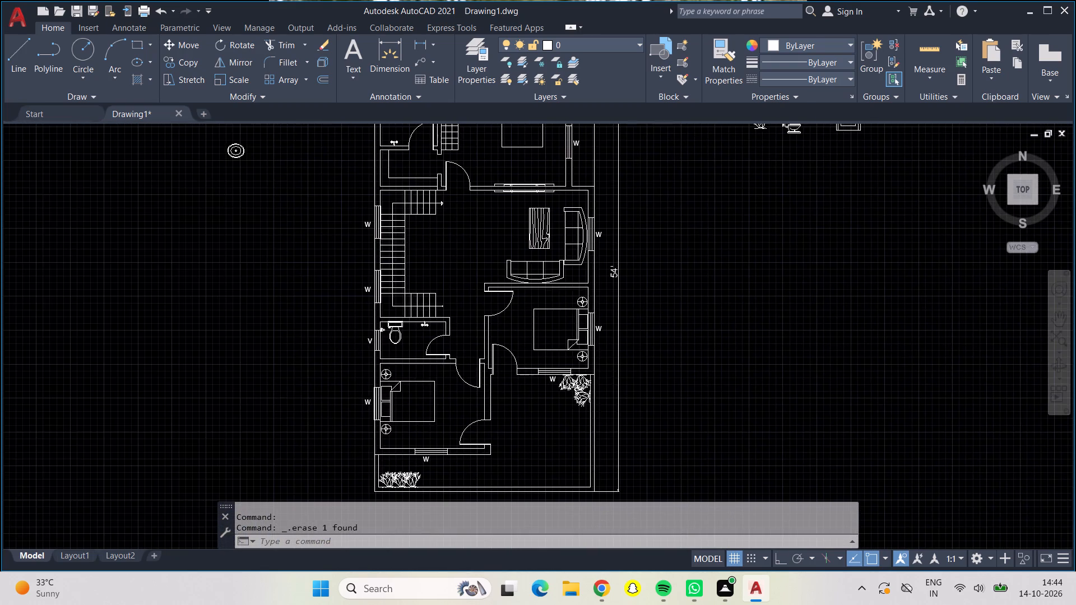
middle_drag(524, 422, 453, 424)
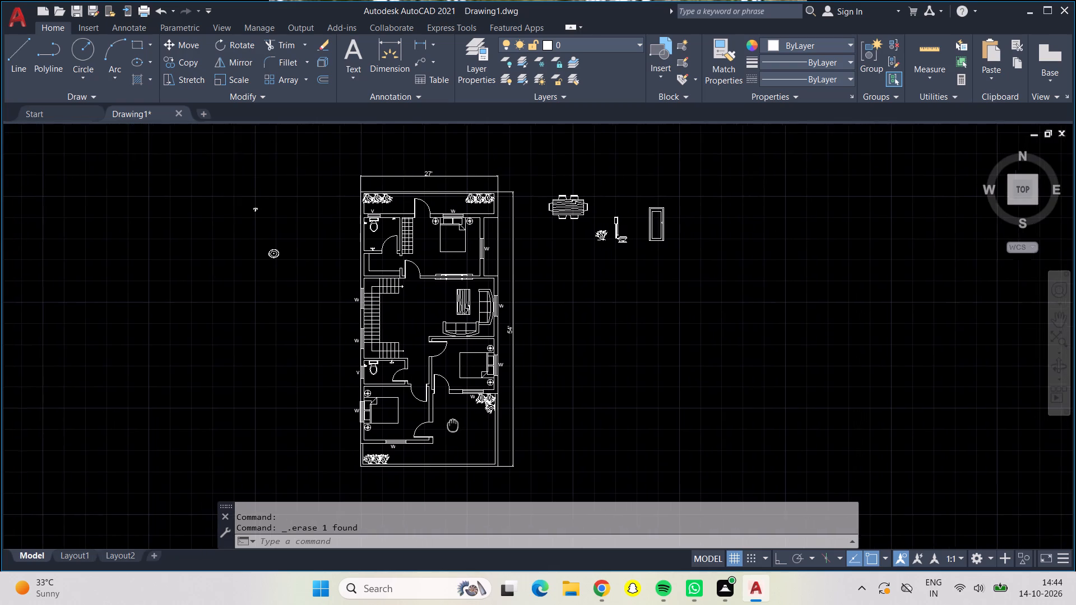
middle_drag(453, 424, 436, 416)
middle_drag(549, 371, 550, 415)
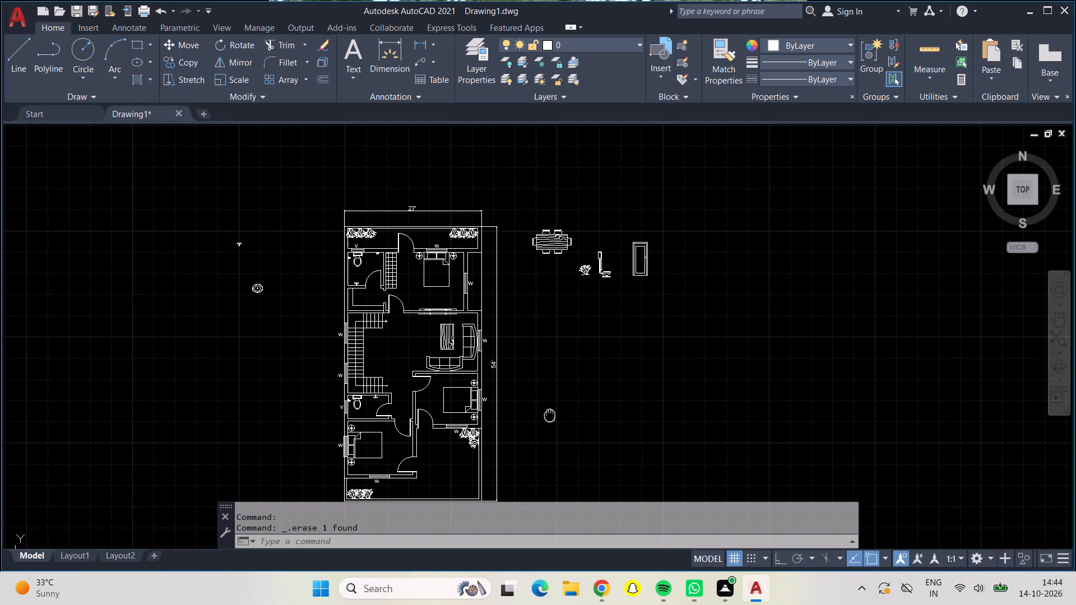
middle_drag(550, 415, 541, 382)
click(574, 244)
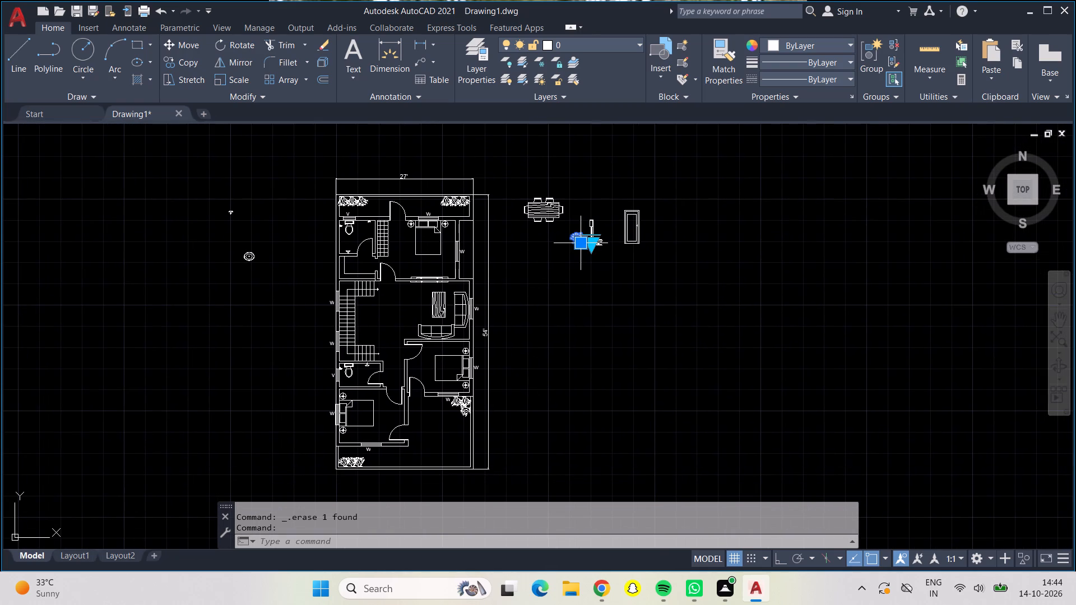
click(581, 220)
click(593, 227)
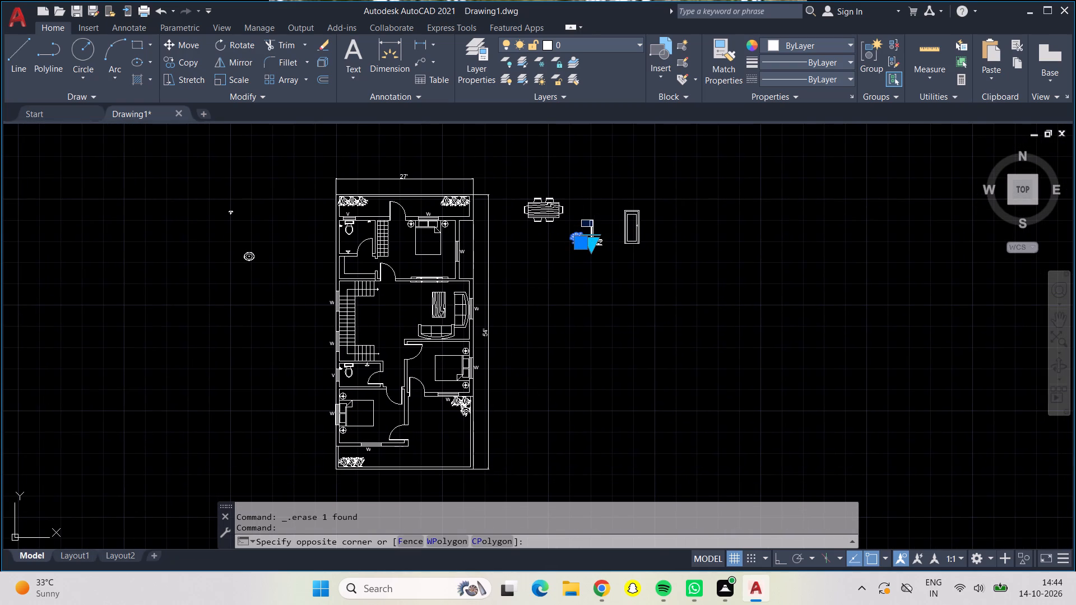
click(593, 227)
click(628, 235)
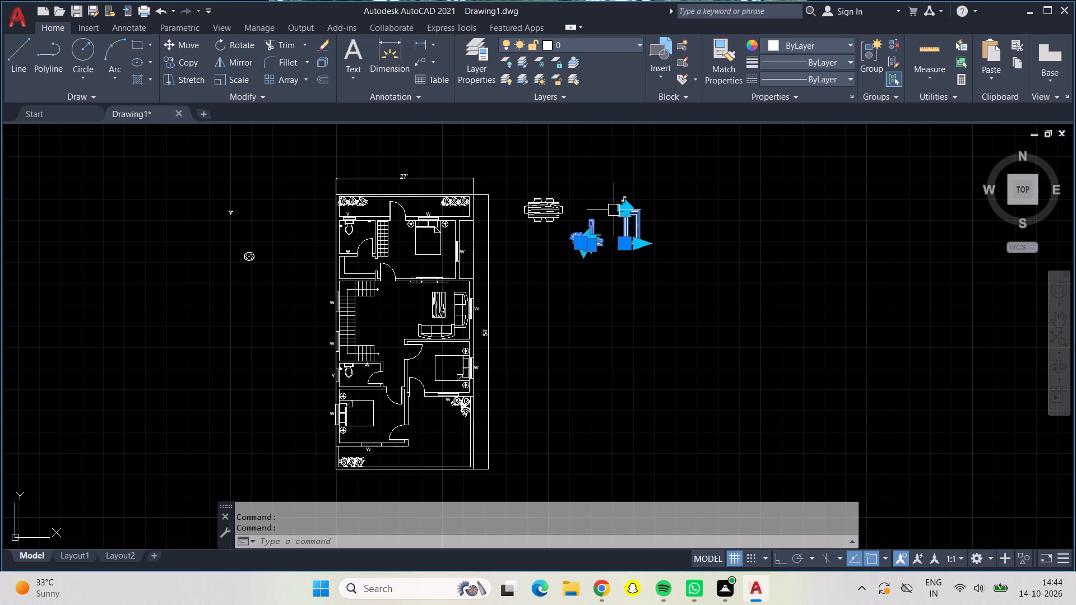
click(535, 204)
click(232, 208)
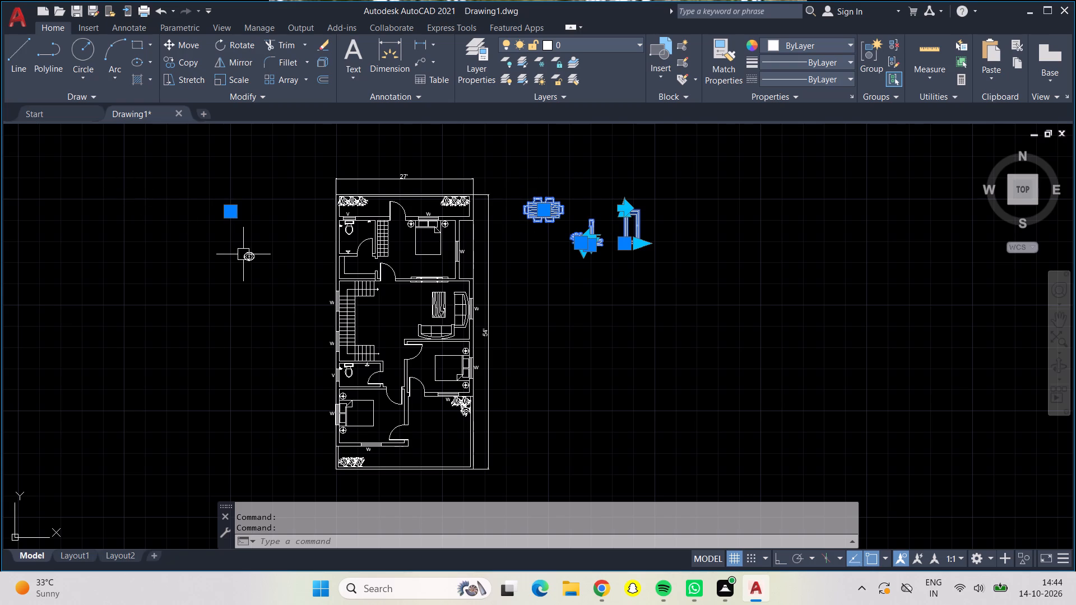
click(244, 255)
key(Delete)
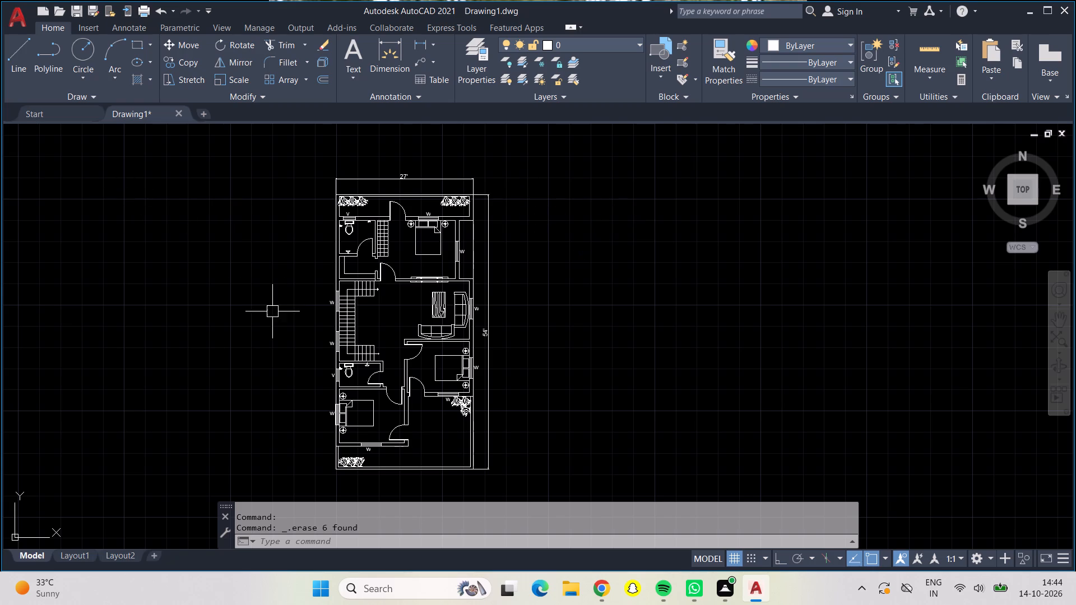
Add the multiline text BALCONY at 10" height in the top balcony strip, between the V label and the door.
middle_drag(419, 433, 417, 361)
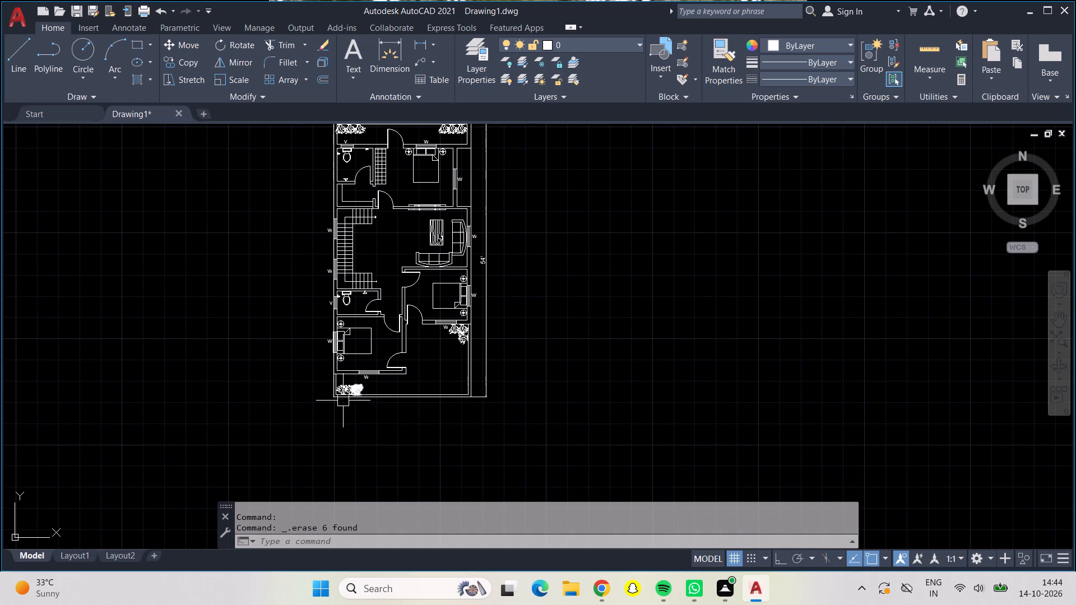
scroll(379, 255, up, 1)
middle_drag(379, 255, 397, 482)
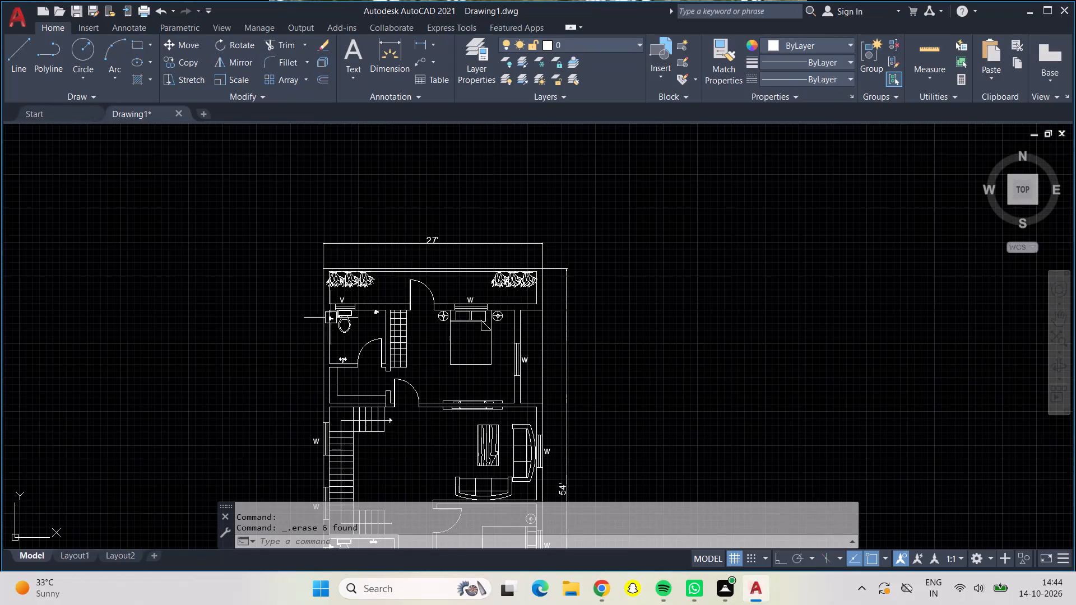
scroll(390, 278, up, 3)
scroll(390, 278, down, 1)
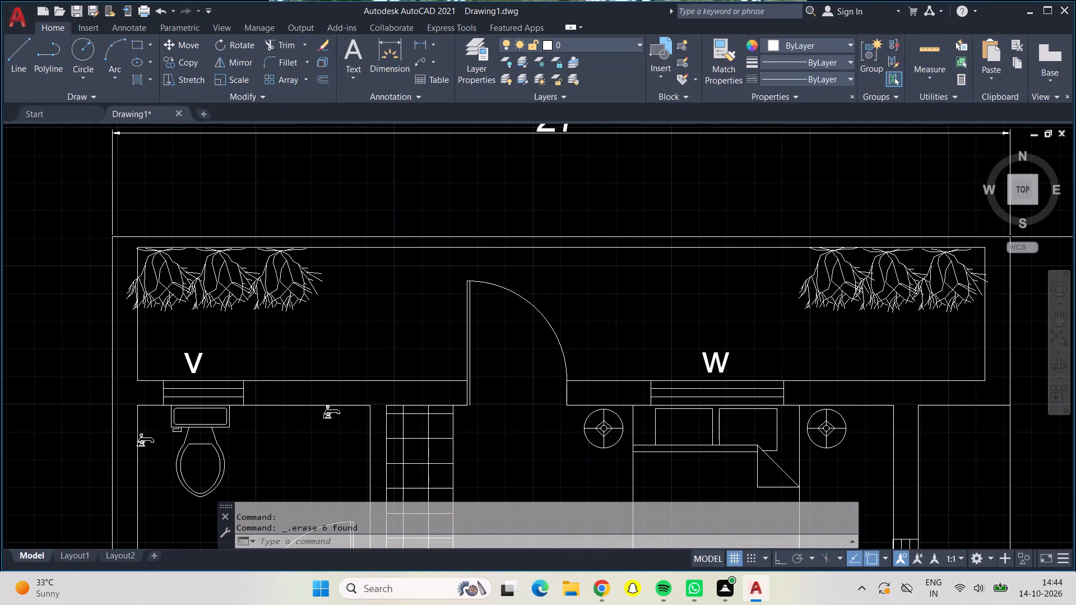
scroll(403, 313, up, 1)
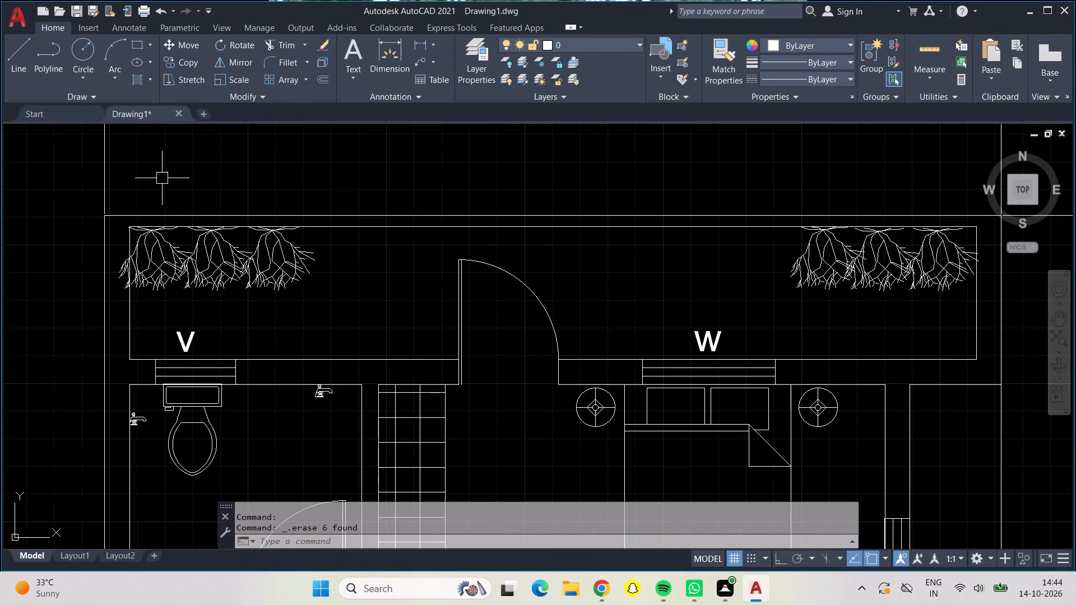
click(357, 62)
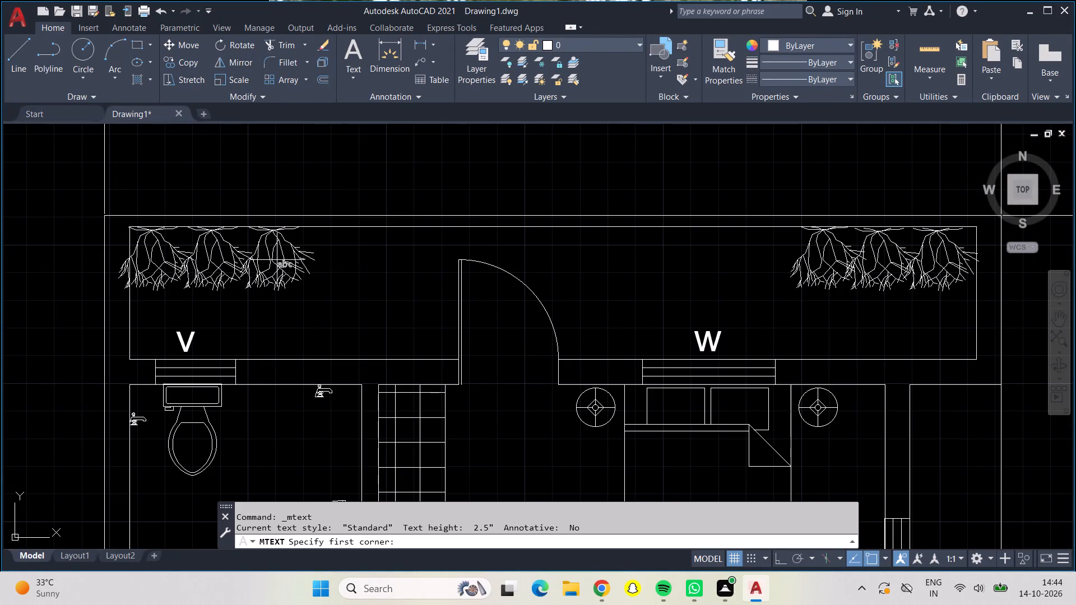
click(234, 294)
click(437, 319)
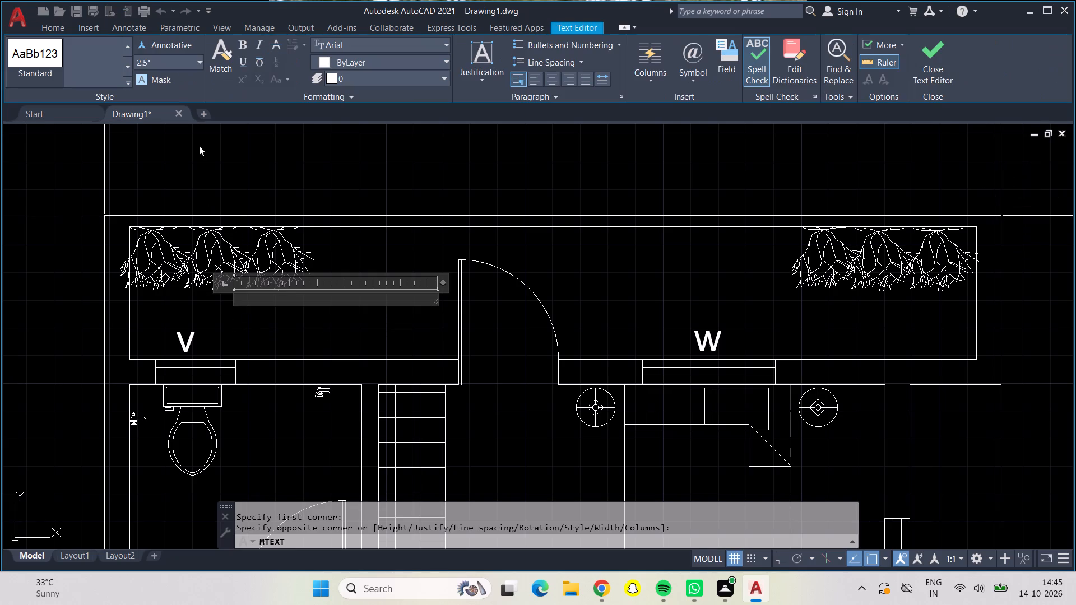
click(194, 67)
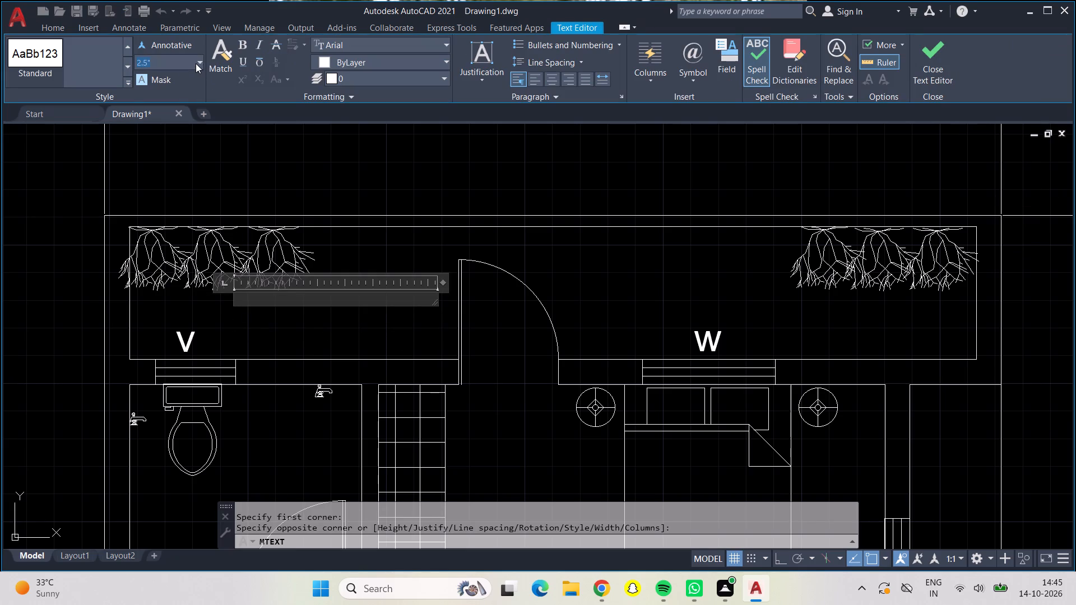
click(199, 63)
click(186, 86)
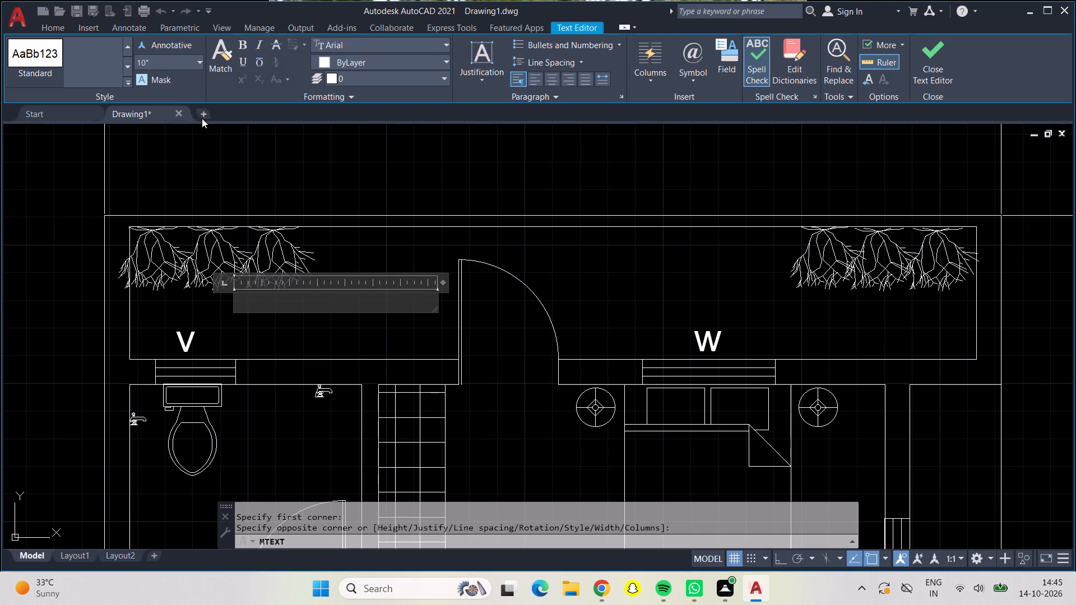
key(b)
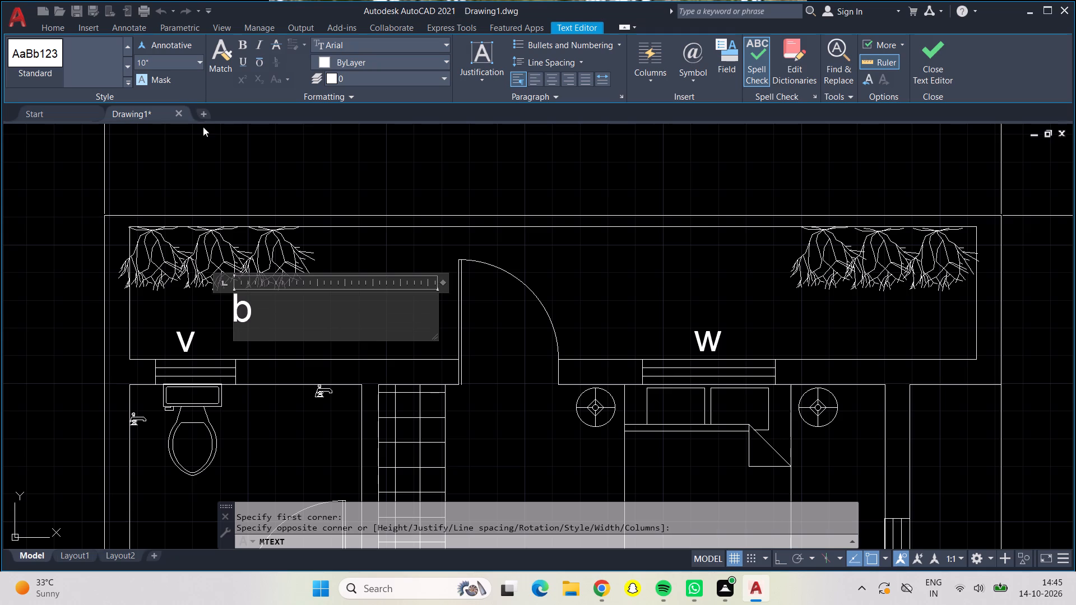
key(BackSpace)
key(shift+b)
text(AL)
text(CON)
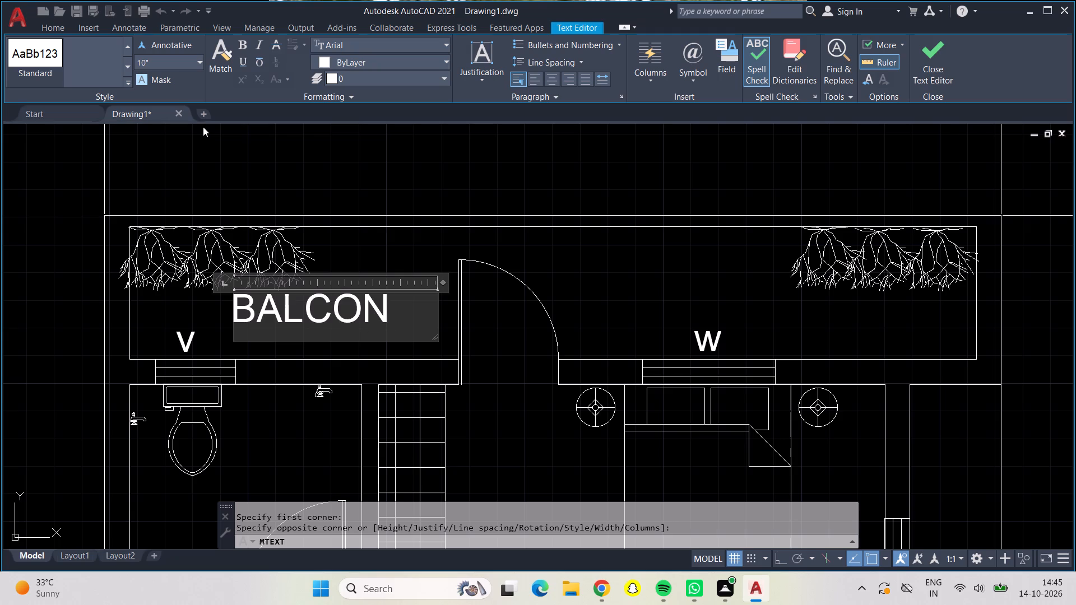
key(shift+y)
key(Return)
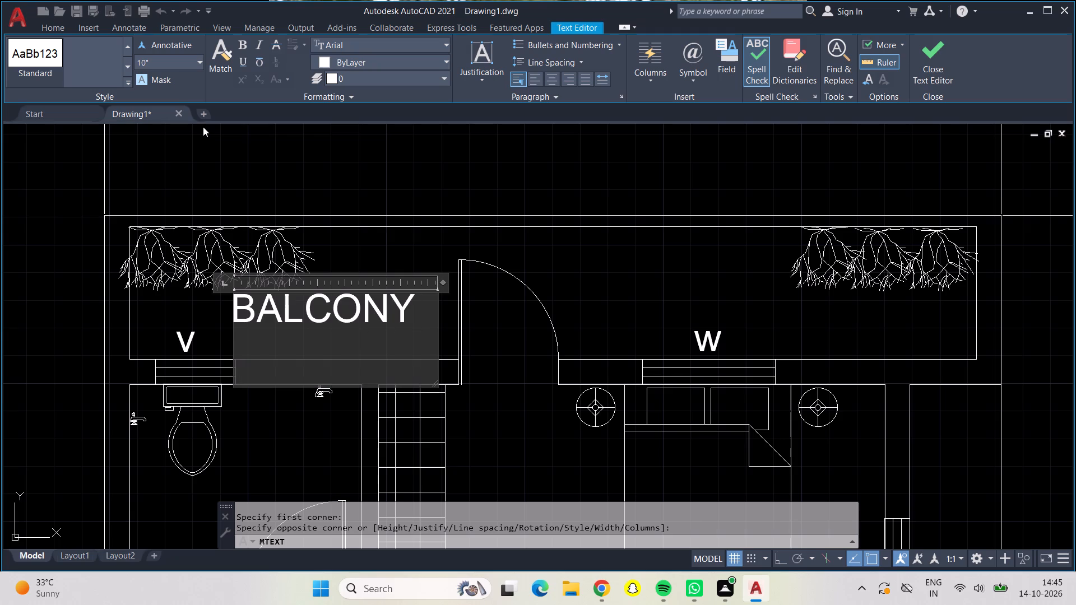
Centre the BALCONY line within its text box.
click(418, 317)
click(553, 77)
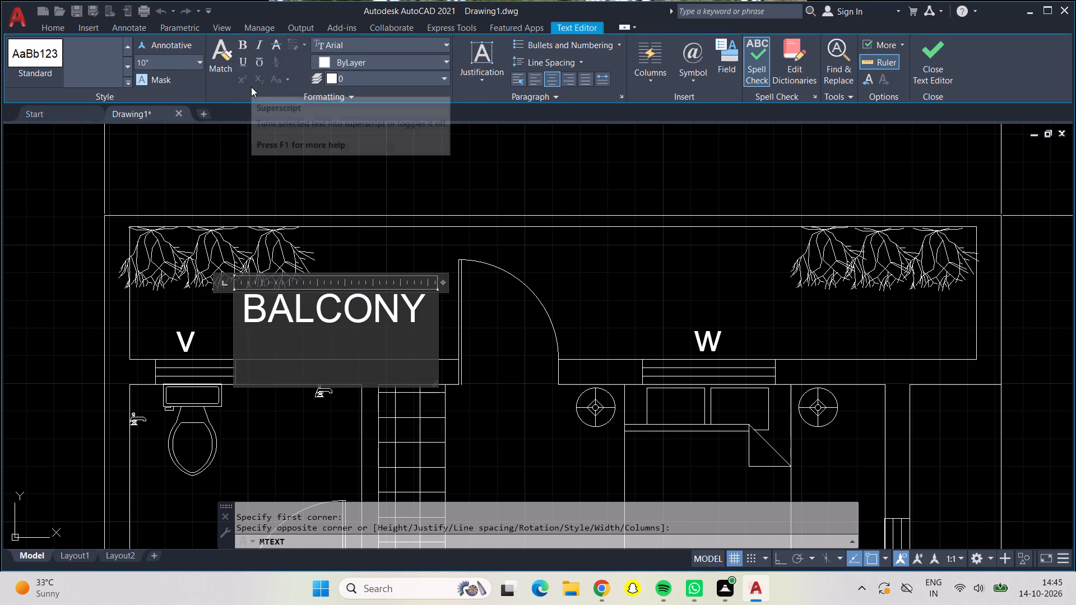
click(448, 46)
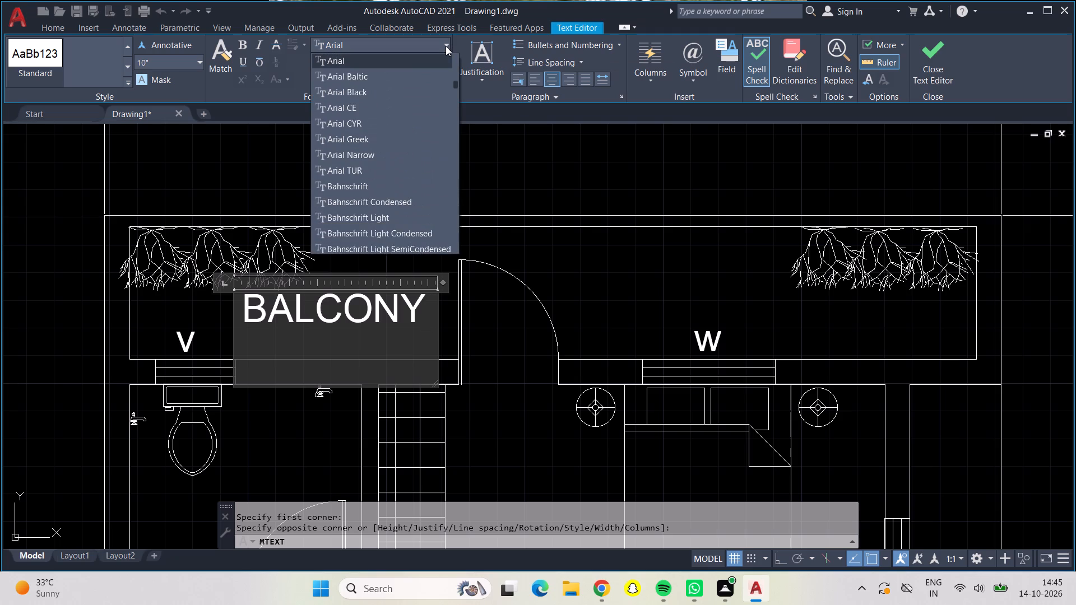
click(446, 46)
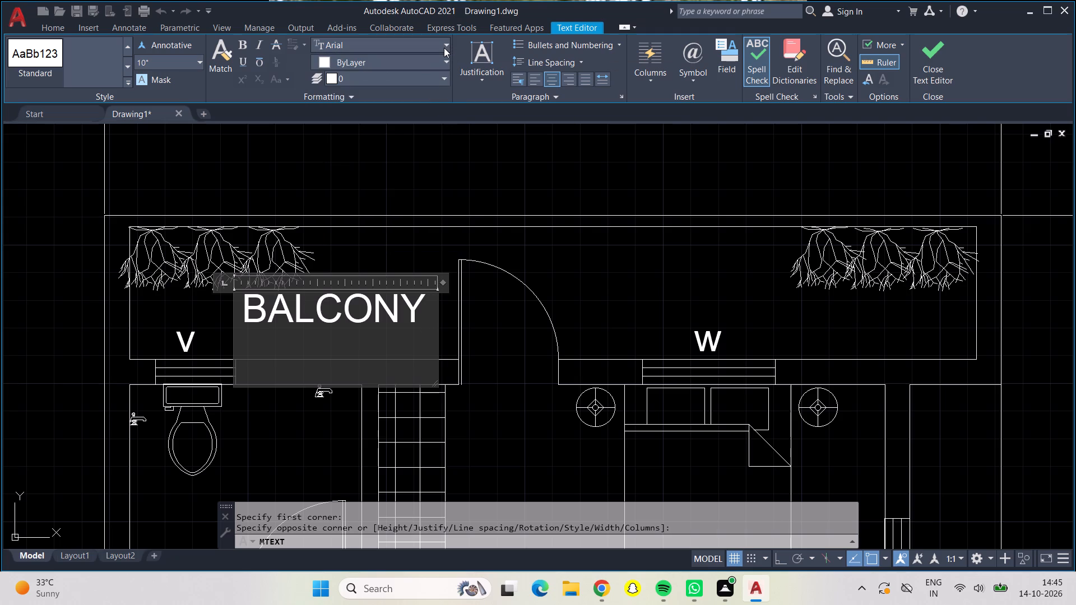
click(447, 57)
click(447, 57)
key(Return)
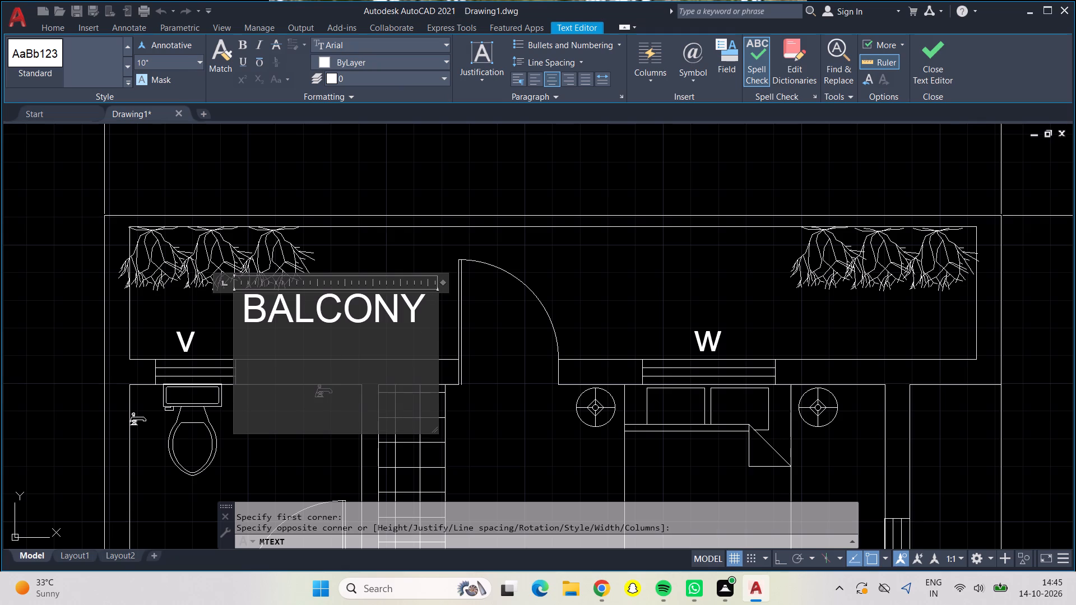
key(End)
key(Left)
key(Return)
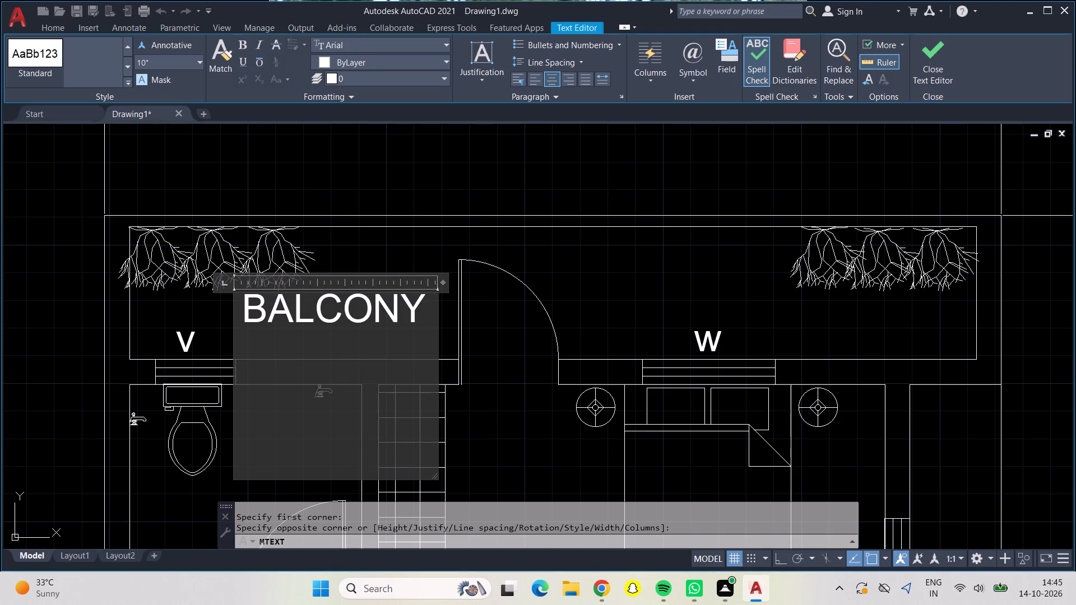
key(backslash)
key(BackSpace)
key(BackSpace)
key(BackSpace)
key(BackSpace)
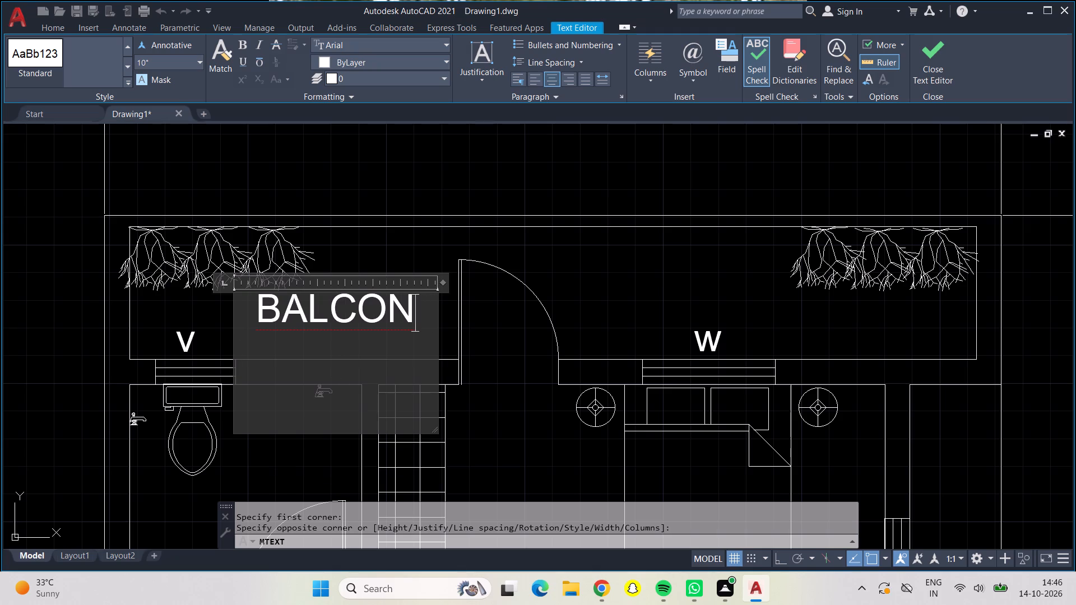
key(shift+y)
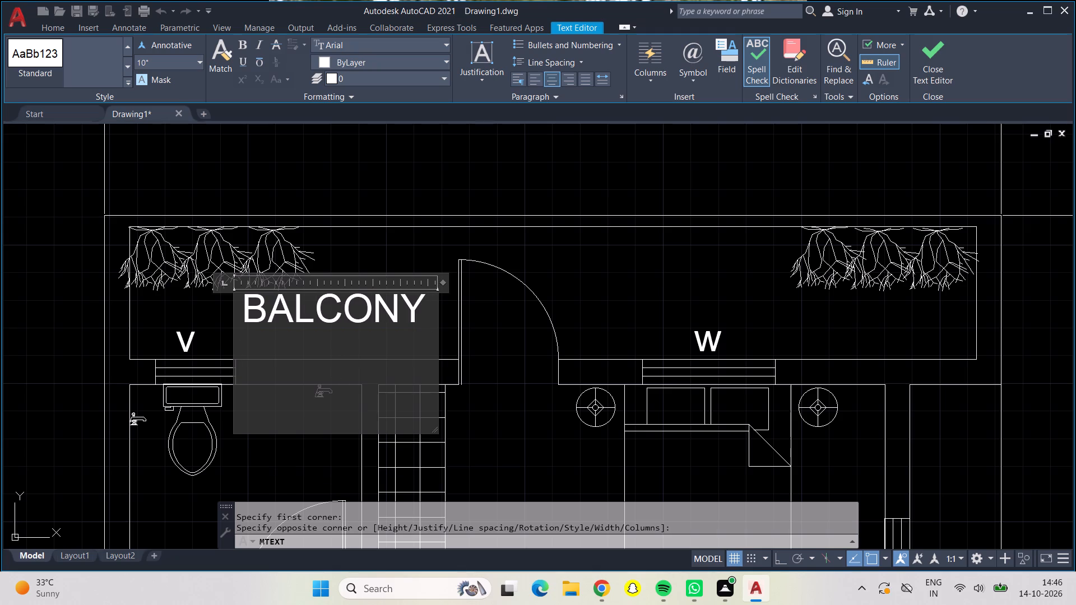
Add the size line 14'3" x 4'0" beneath BALCONY and finish the label.
key(space)
key(Return)
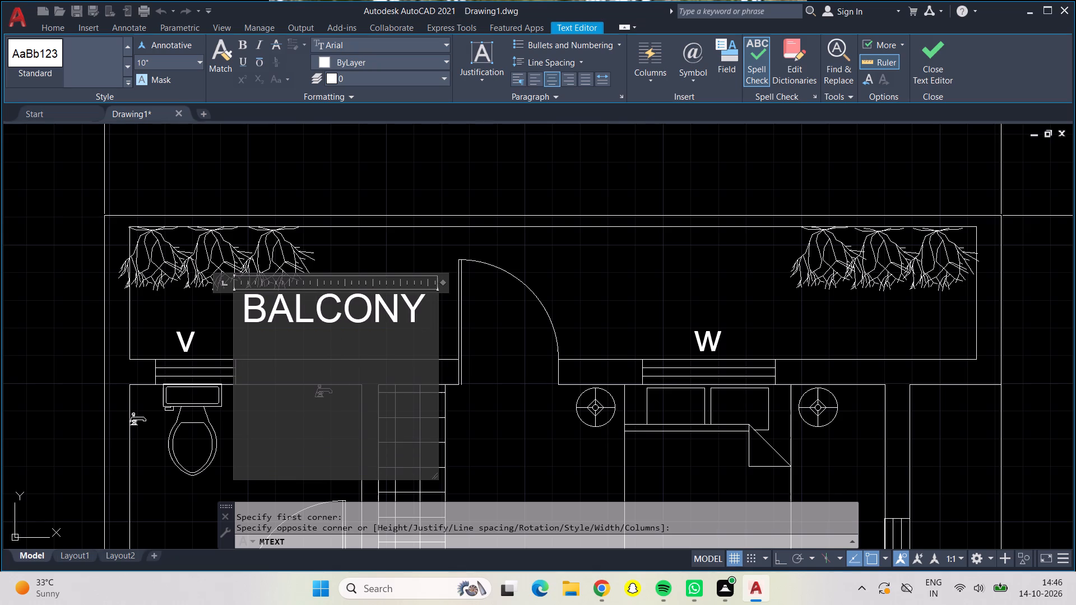
text(14')
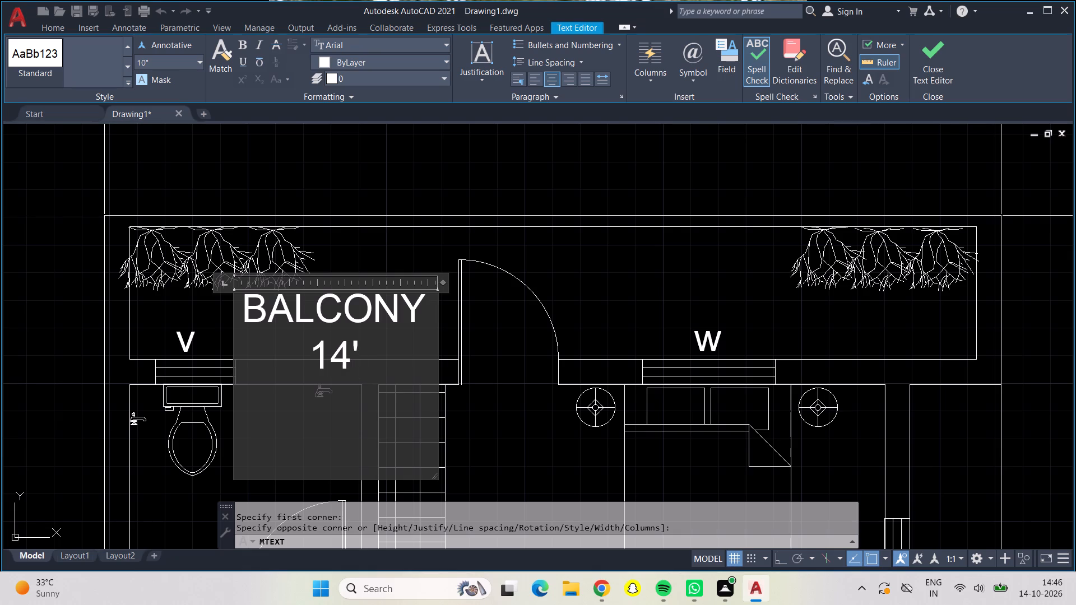
text(3" x)
key(space)
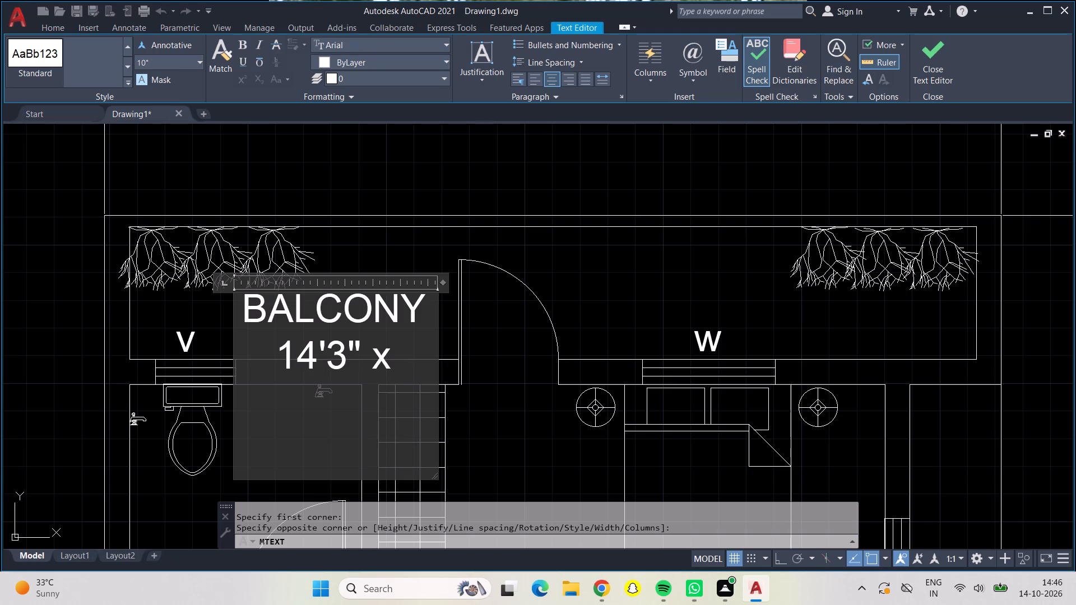
text(4')
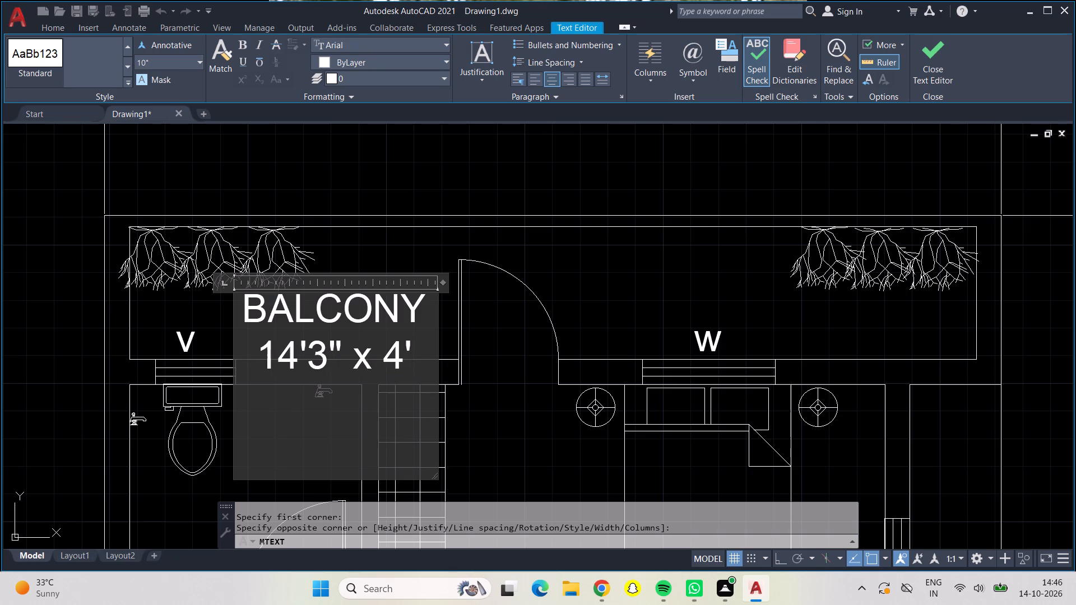
text(0")
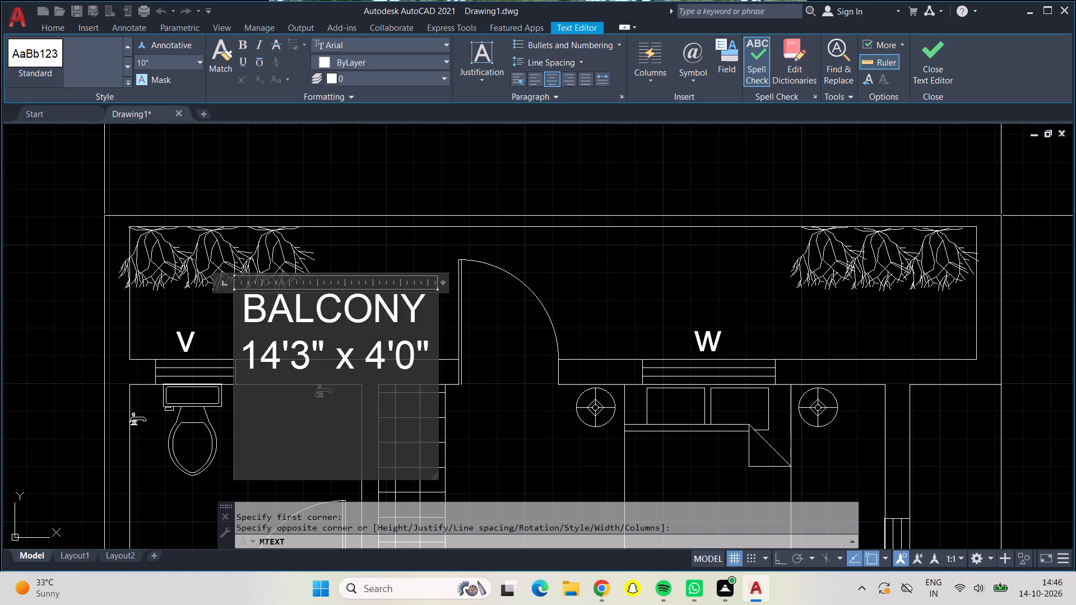
click(188, 294)
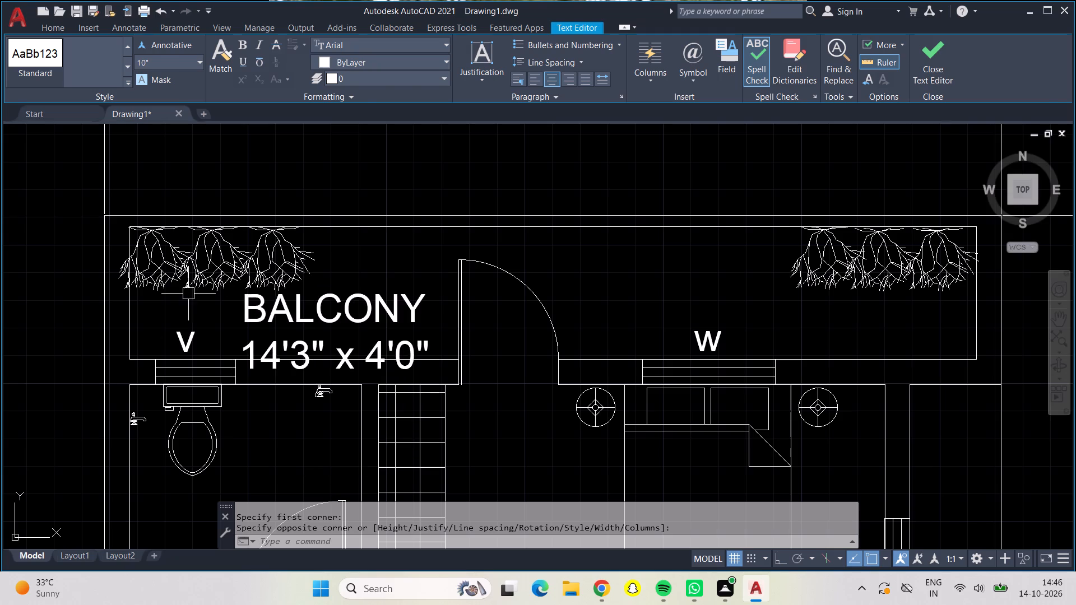
Move the balcony label east of the balcony door, into the clear space above the W window label.
scroll(252, 305, up, 1)
scroll(258, 310, down, 1)
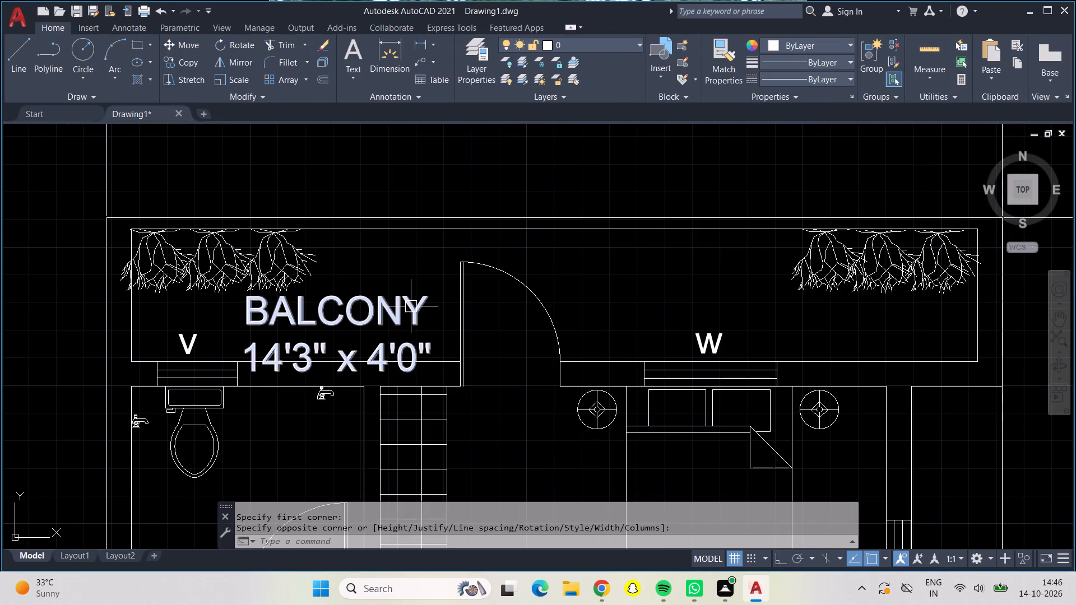
middle_drag(398, 274, 386, 234)
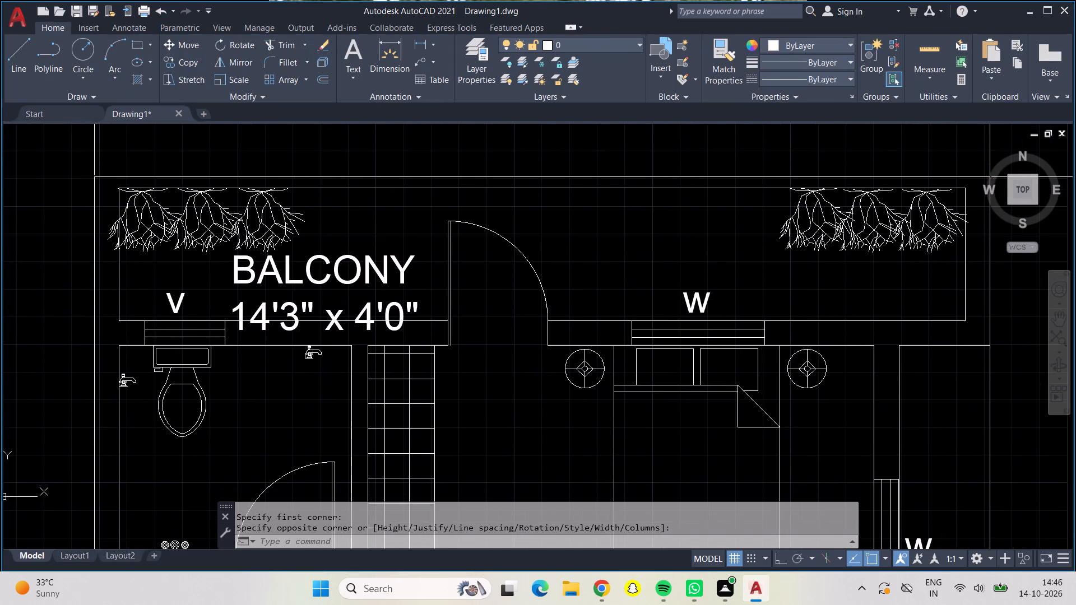
click(341, 273)
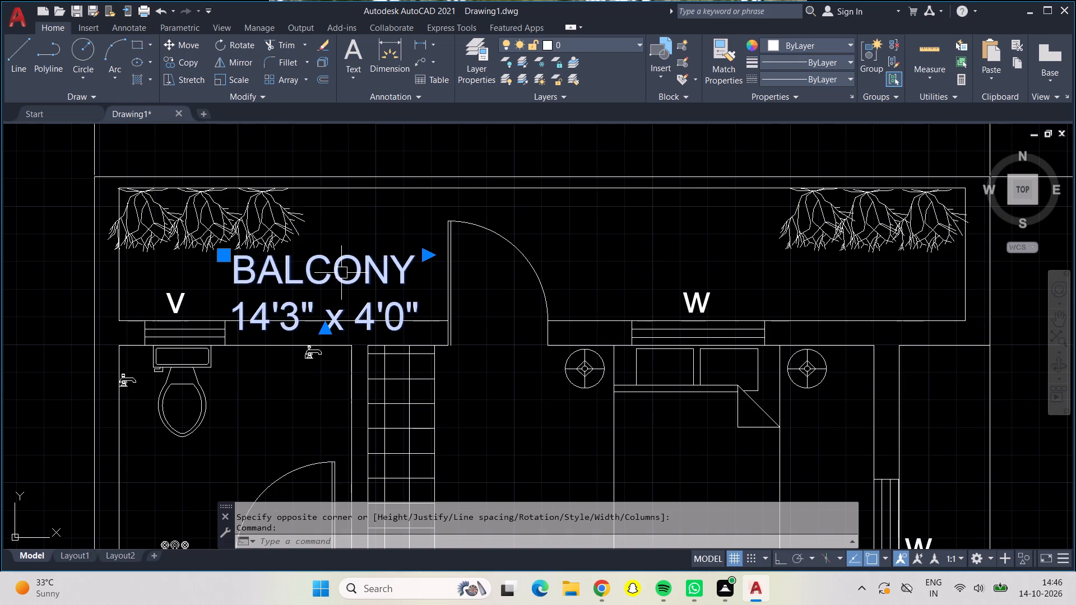
click(173, 51)
click(285, 290)
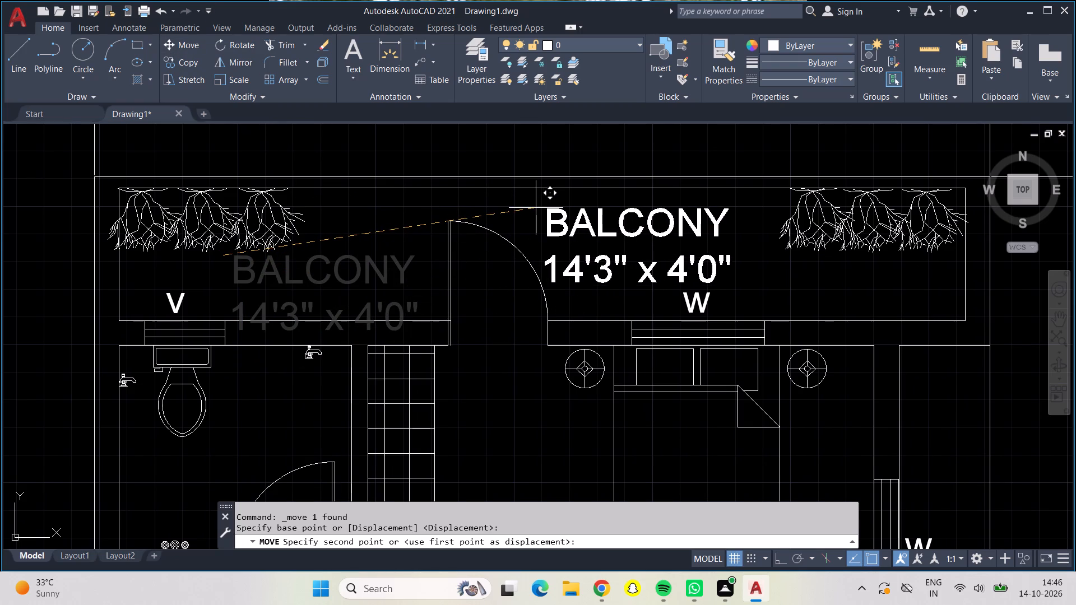
click(536, 208)
Add centred multiline text BED ROOM at 10" height in the upper bedroom, just below the foot of the bed.
scroll(474, 315, down, 1)
middle_drag(474, 315, 466, 297)
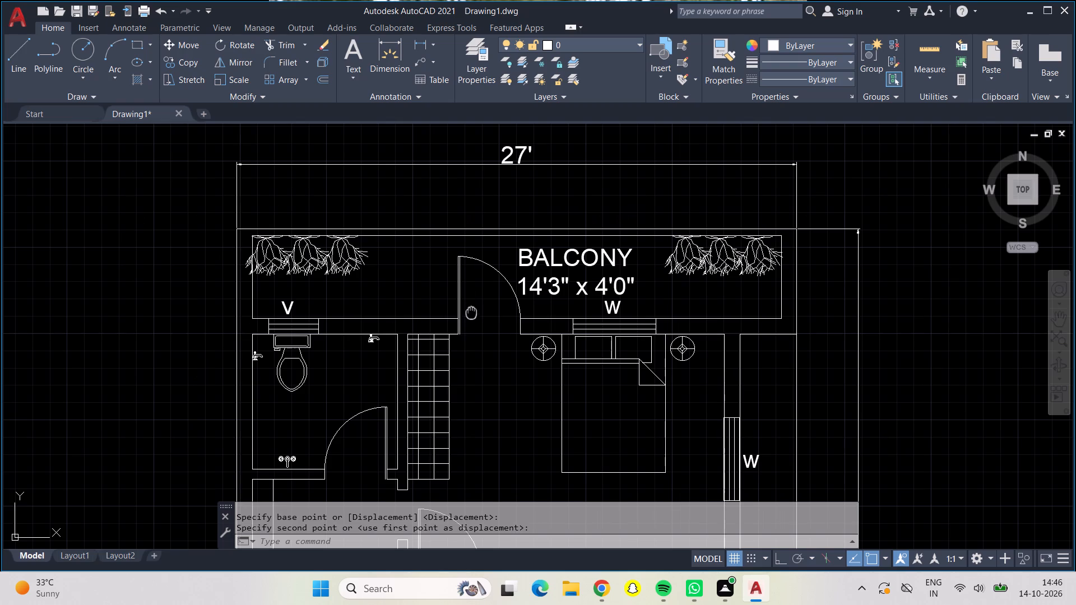
middle_drag(466, 297, 423, 188)
middle_drag(454, 319, 418, 245)
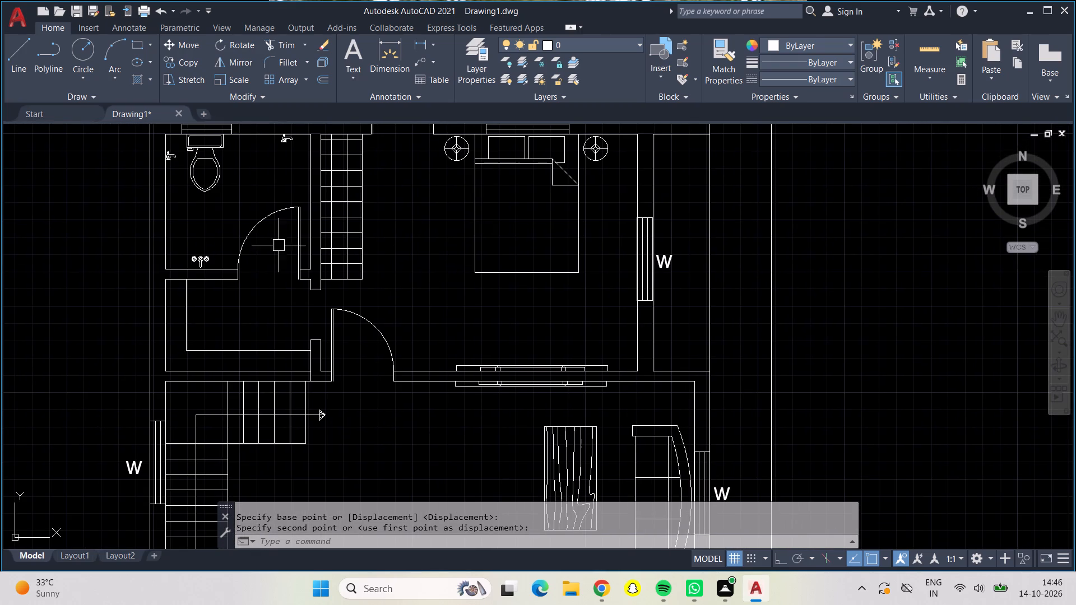
click(351, 63)
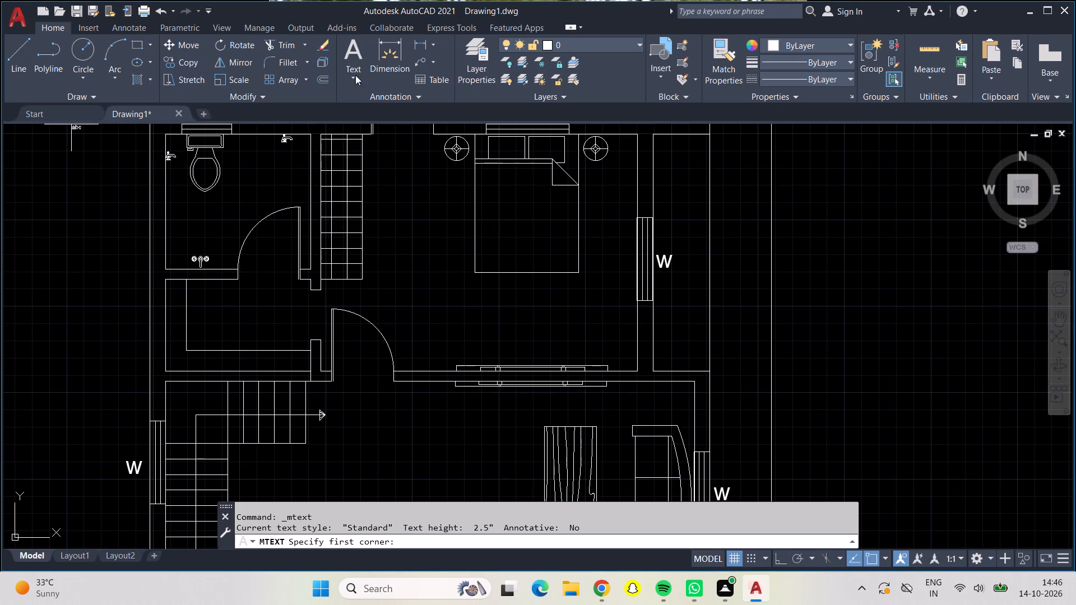
click(353, 66)
click(359, 93)
click(415, 281)
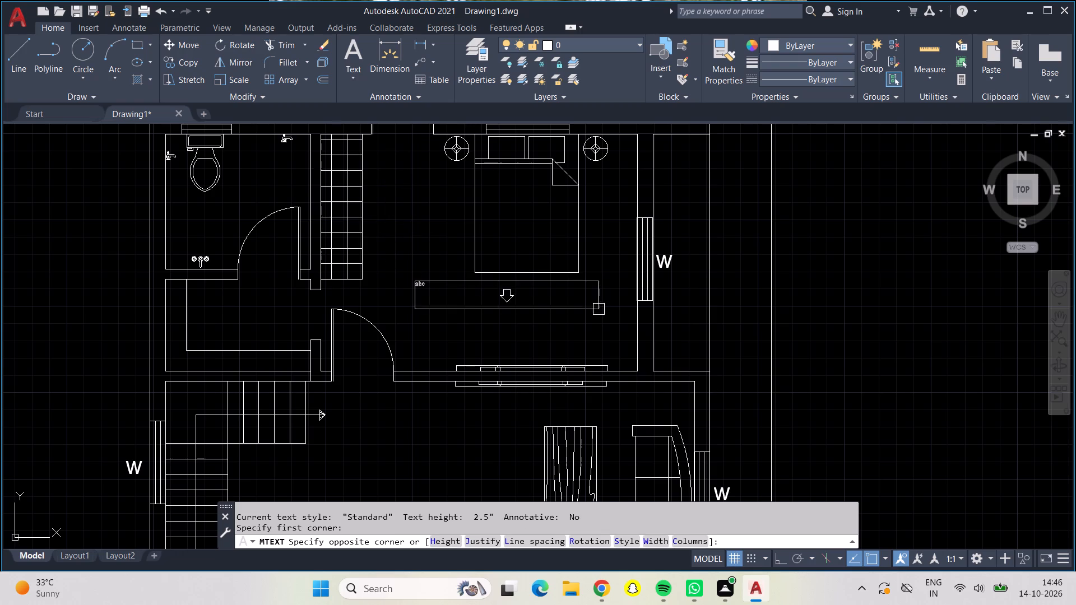
click(607, 315)
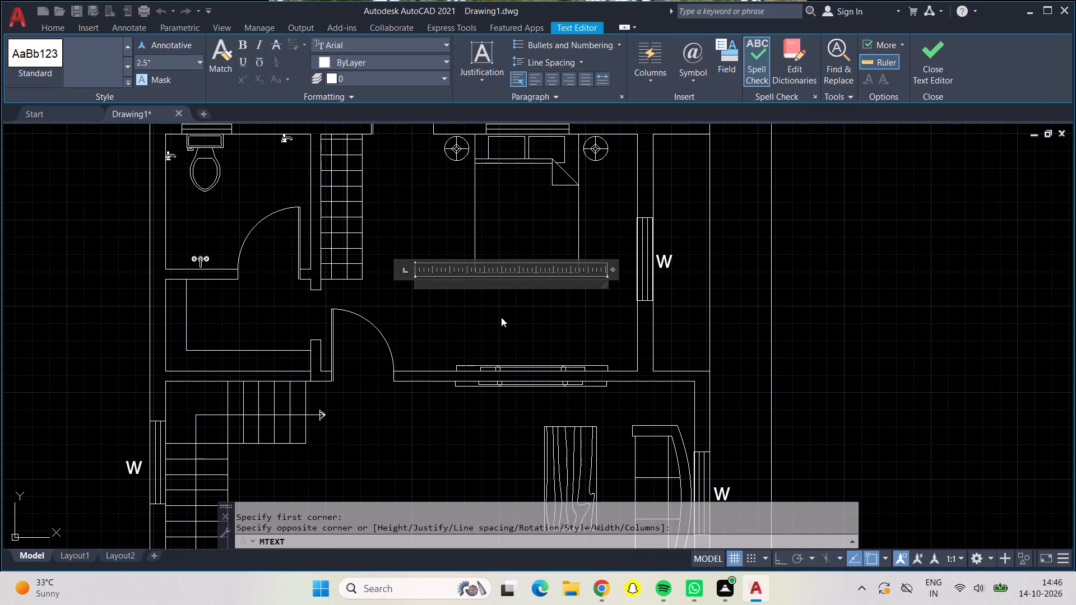
click(198, 61)
click(183, 78)
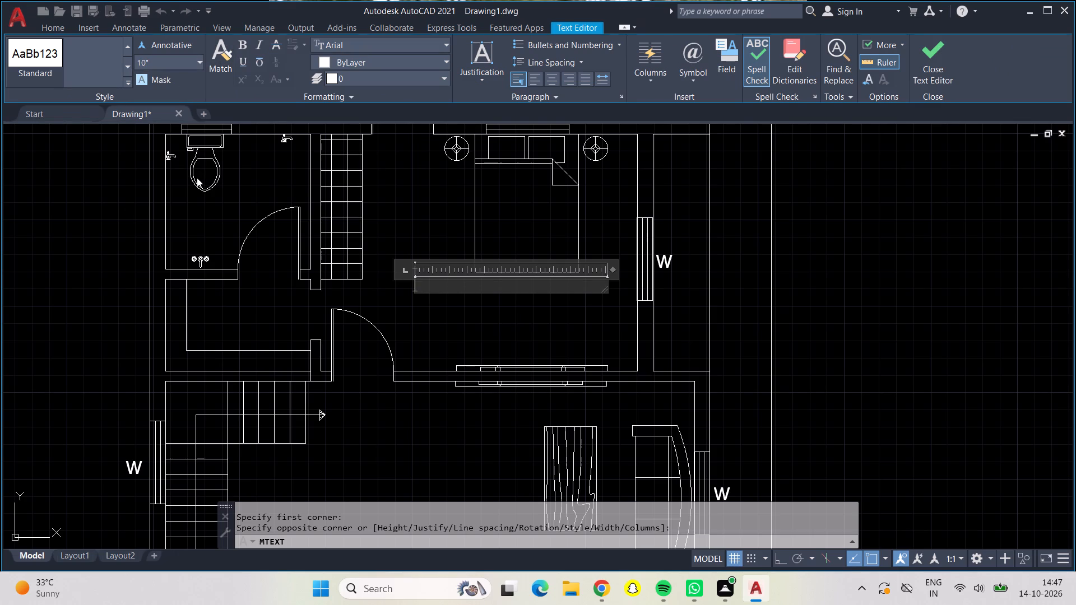
shift+double_click(550, 73)
shift+triple_click(550, 73)
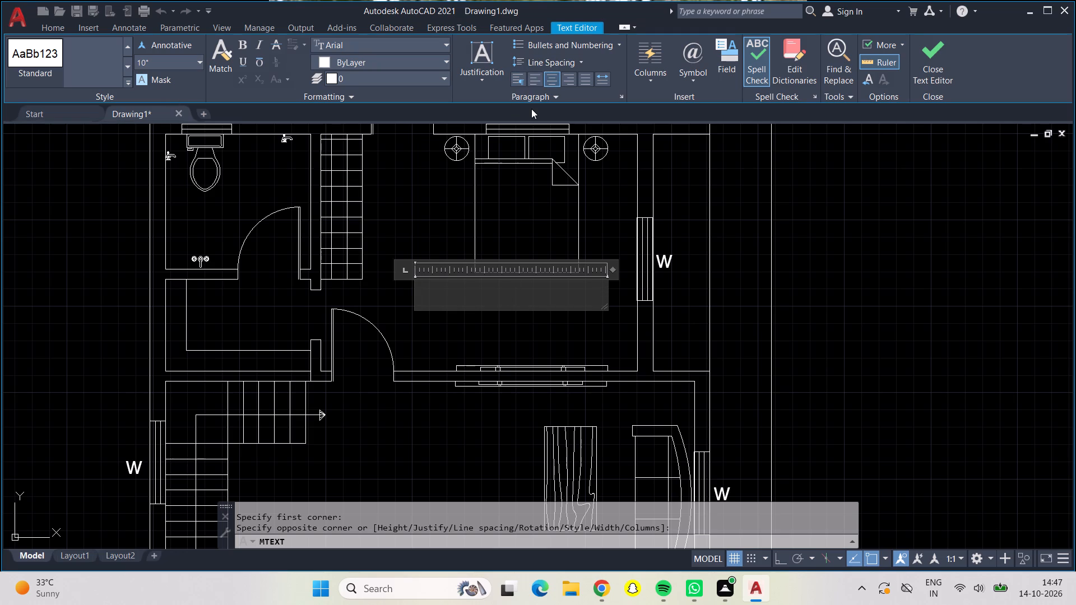
text(BED)
shift+click(556, 294)
text(BED ROOM)
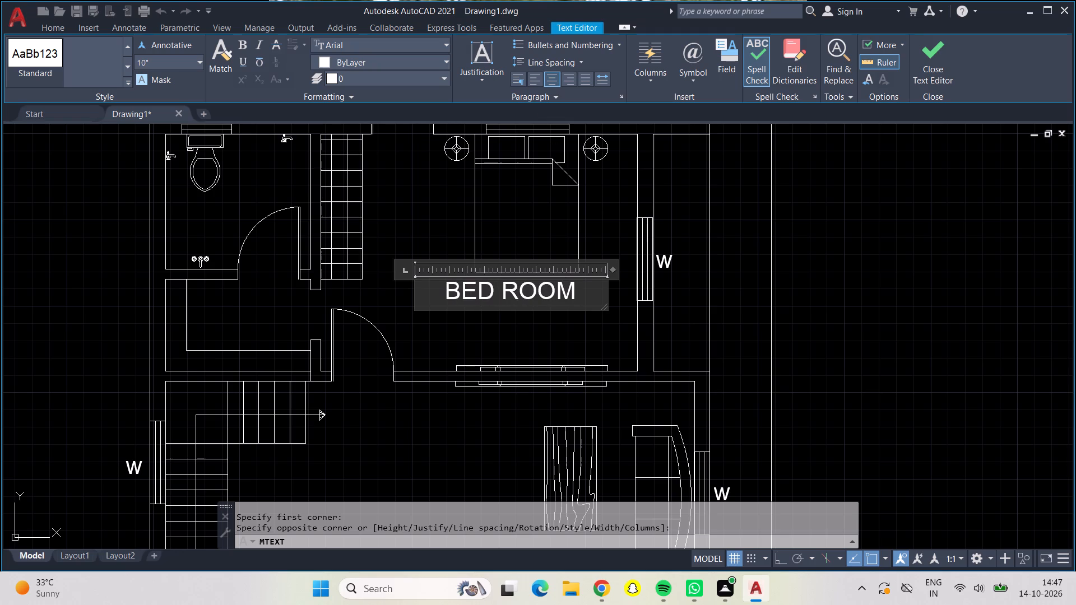
Add the size line 15'6" x 11'5" beneath BED ROOM.
key(Return)
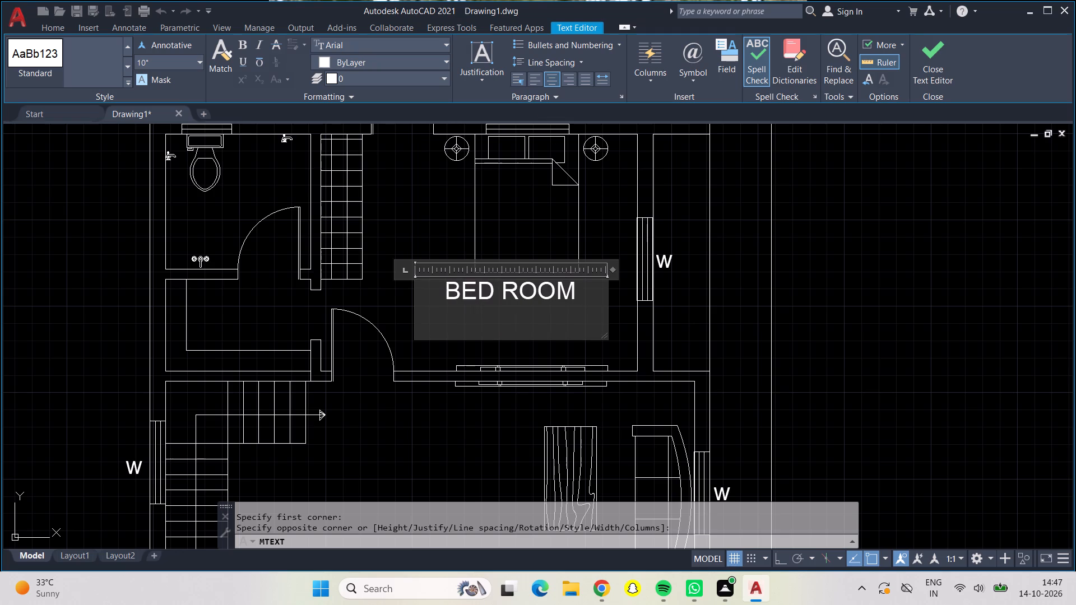
text(15')
text(6")
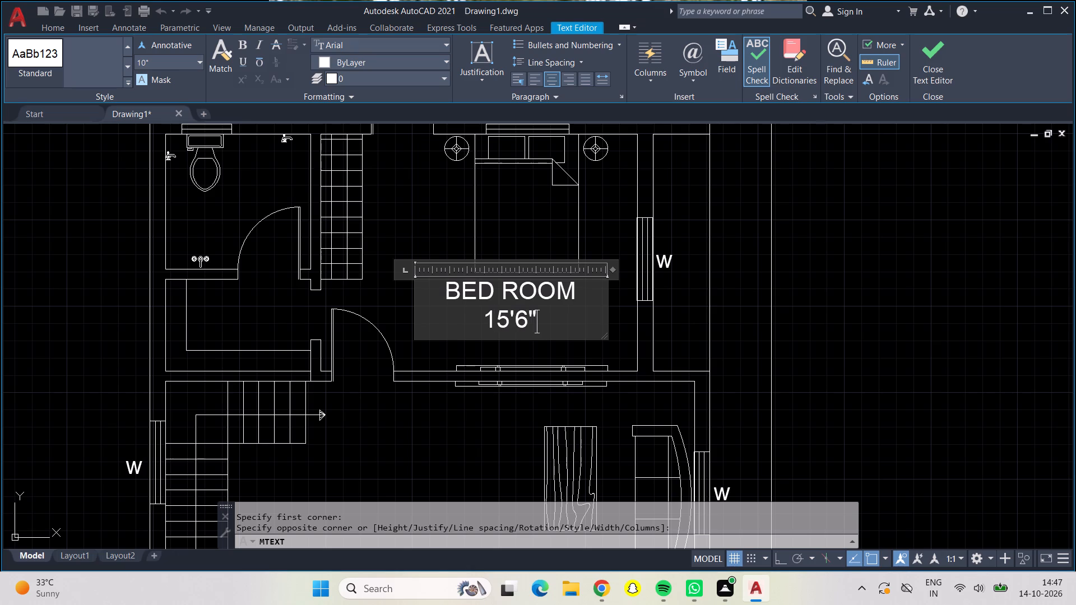
key(Return)
key(BackSpace)
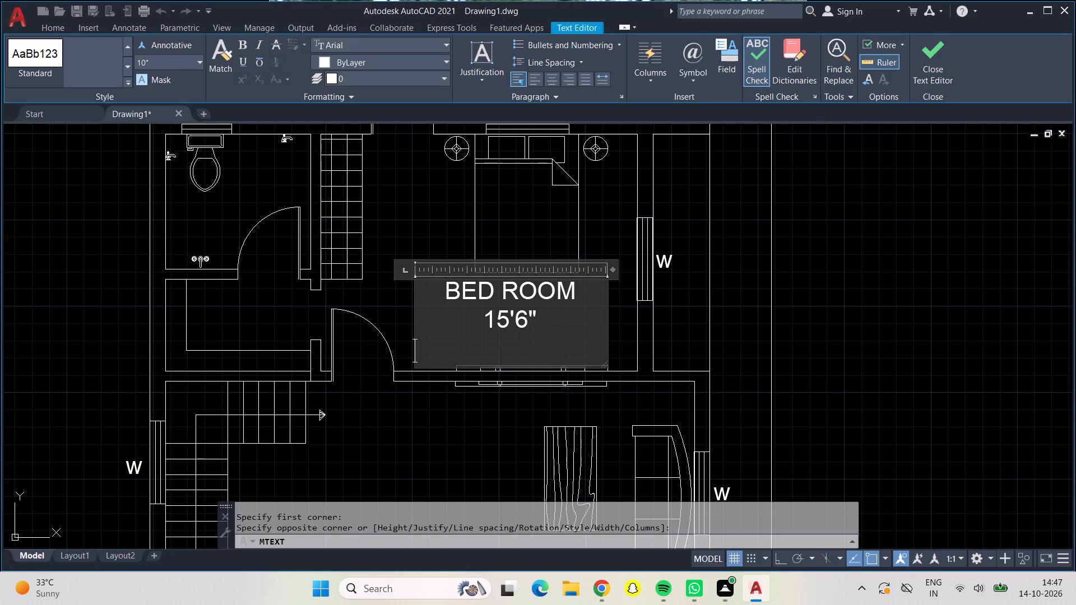
key(BackSpace)
key(space)
text(x)
key(space)
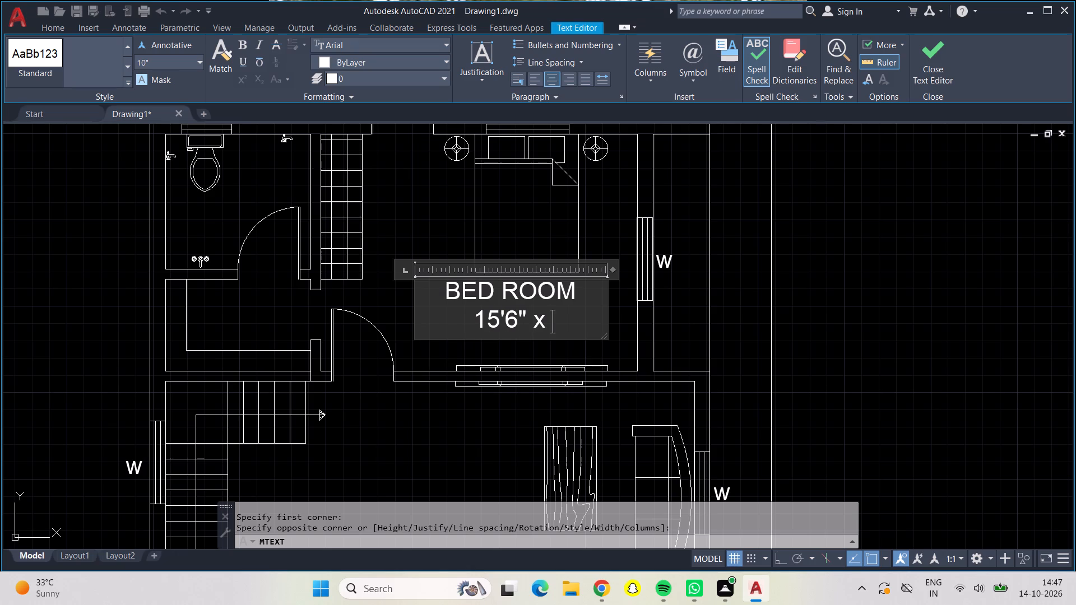
text(11')
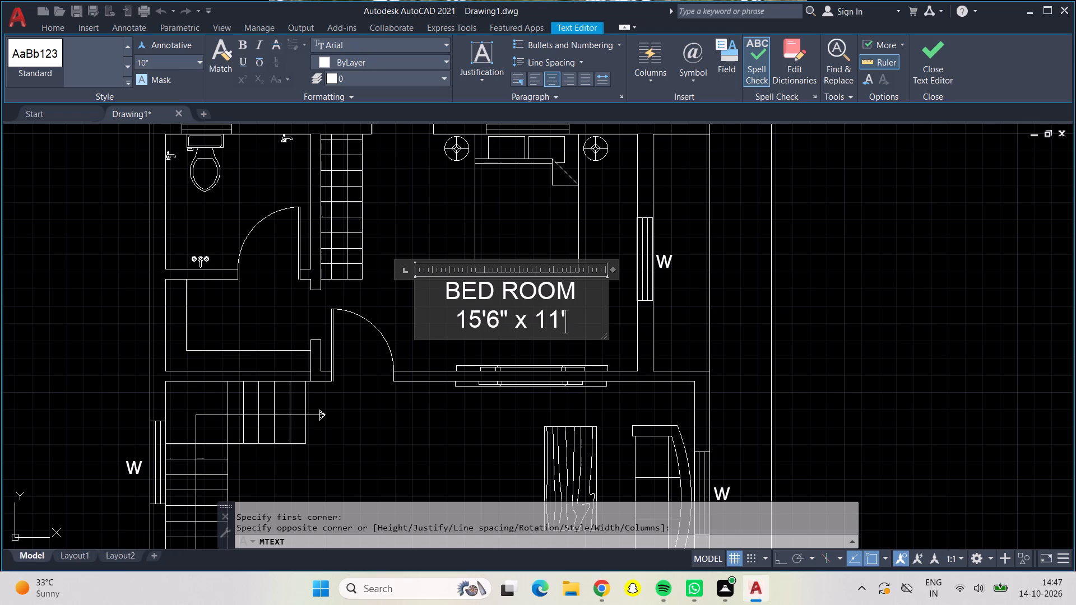
text(5")
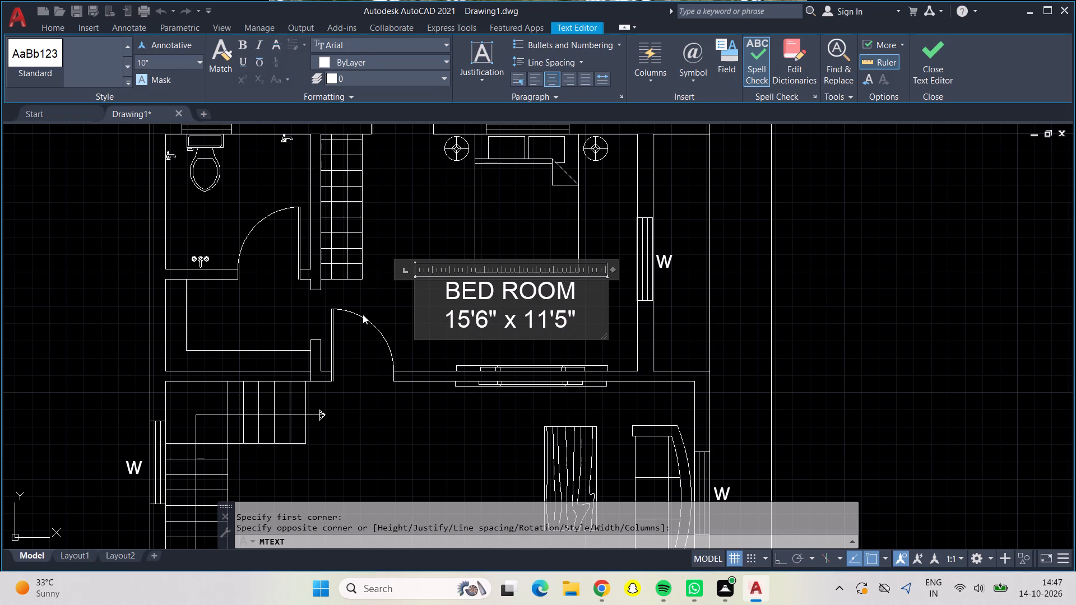
Finish the BED ROOM label in the upper bedroom.
click(380, 301)
Quick-measure the width and depth of the living hall between the staircase and the east wall.
scroll(474, 441, down, 1)
middle_drag(474, 441, 502, 188)
scroll(453, 235, up, 1)
middle_drag(453, 235, 463, 331)
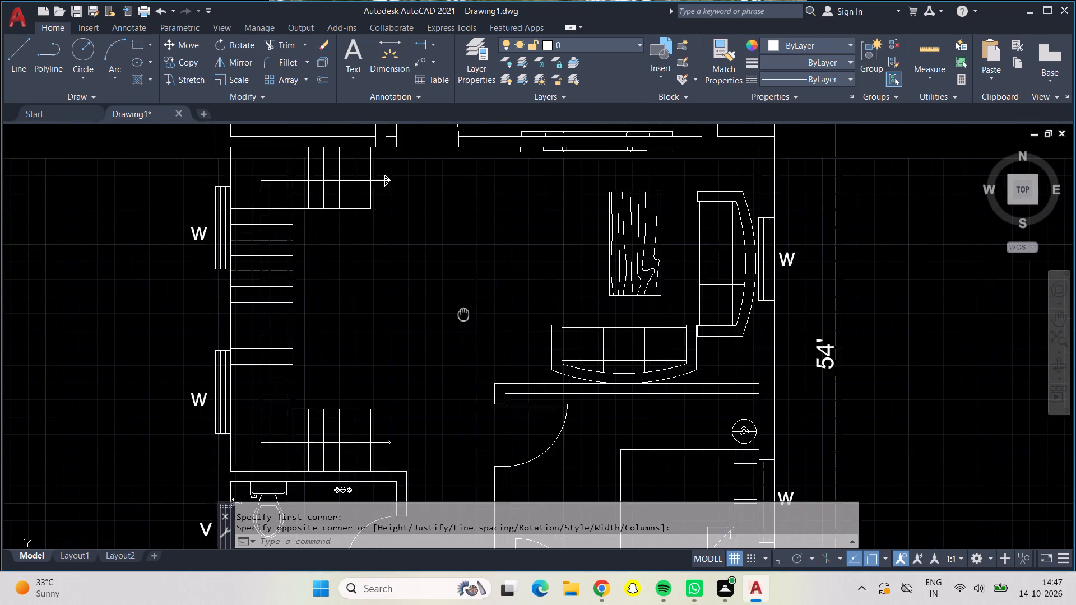
middle_drag(463, 331, 463, 336)
click(926, 47)
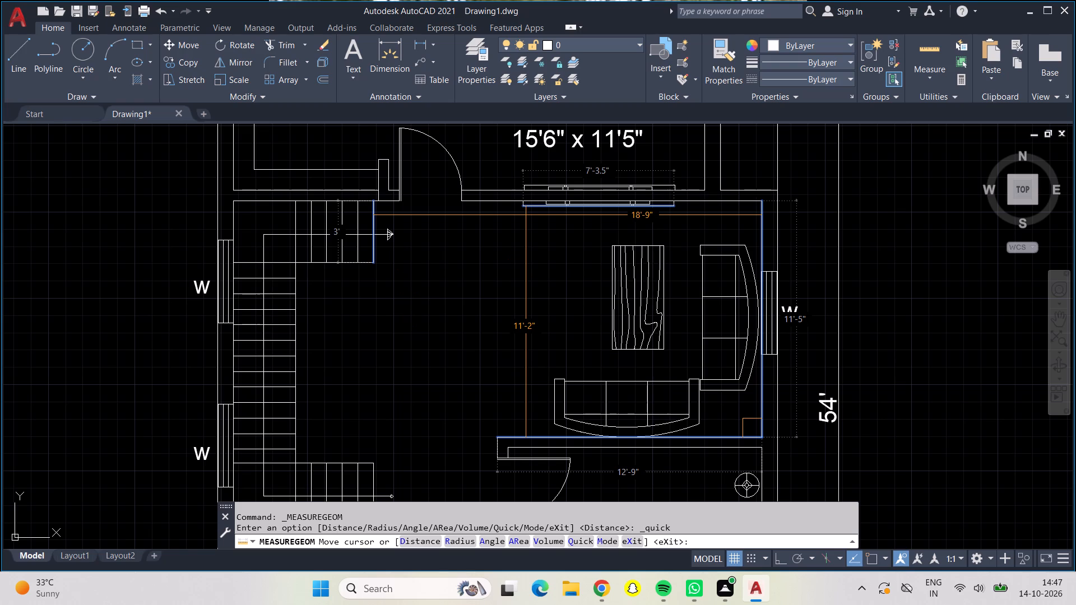
key(Escape)
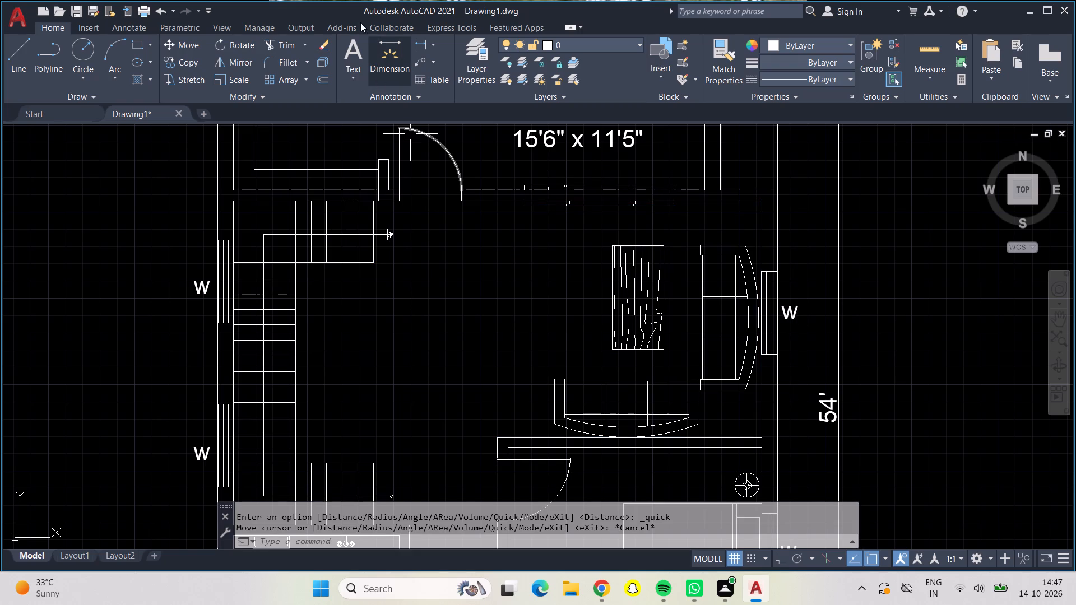
Add centred multiline text LIVING HALL at 10" height in the open space between the staircase and the coffee table.
click(355, 52)
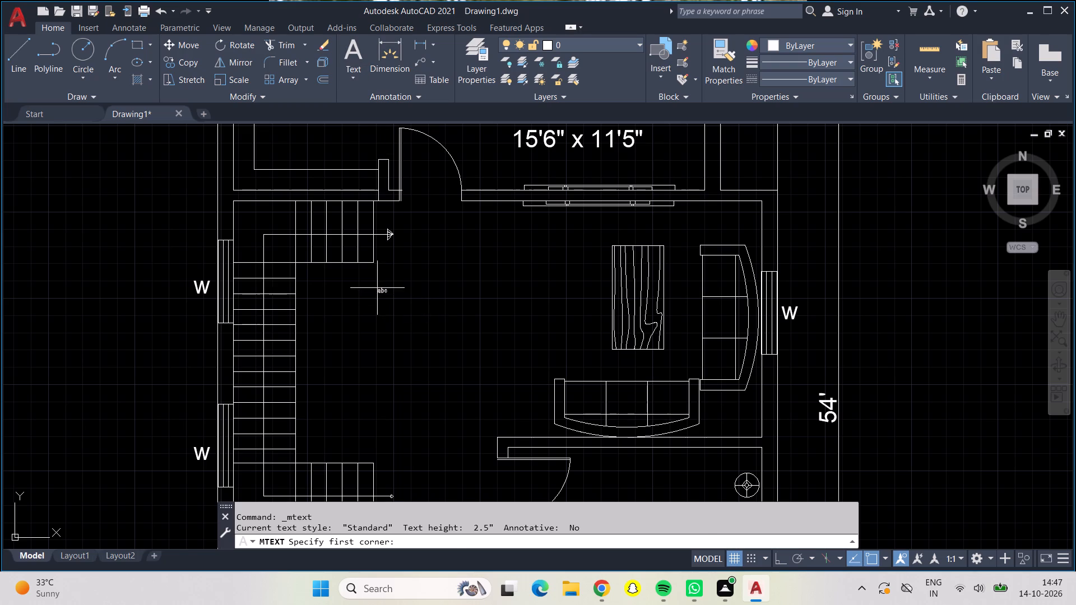
click(377, 288)
click(576, 328)
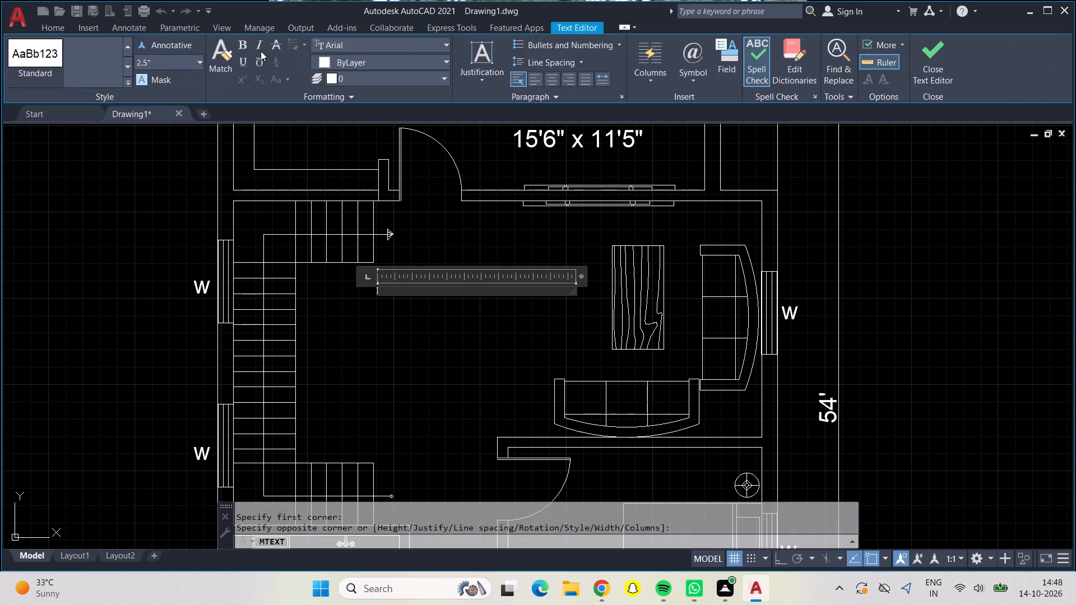
click(201, 60)
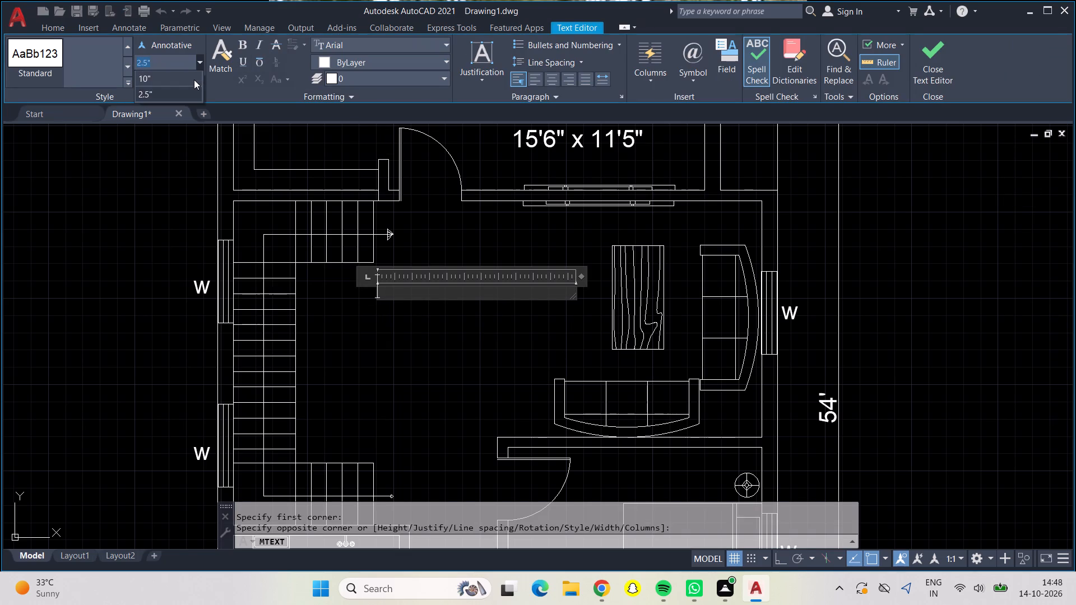
click(194, 80)
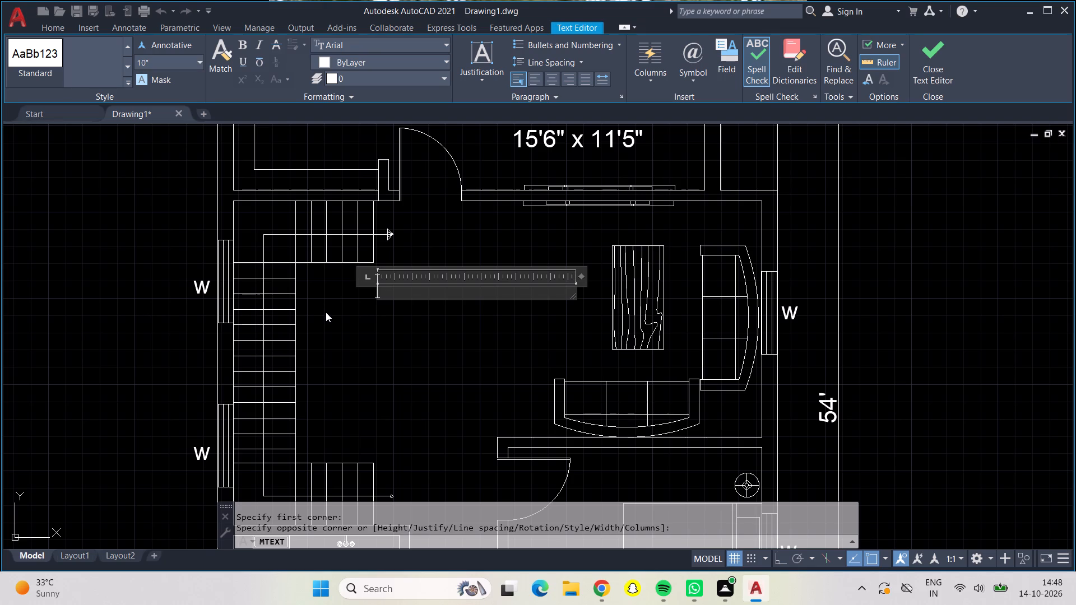
text(LI)
key(shift+v)
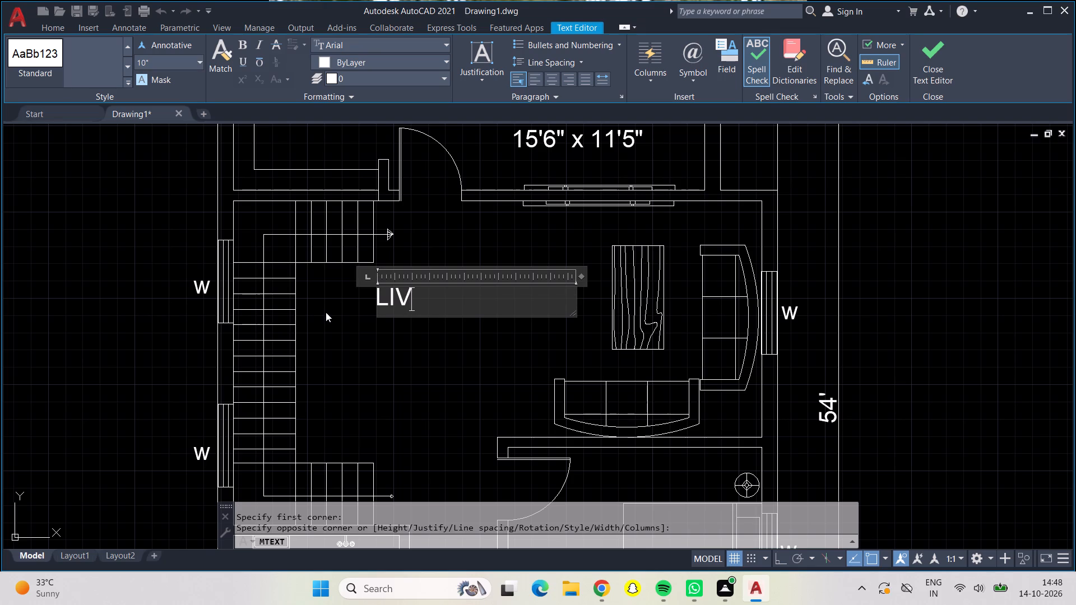
text(ING)
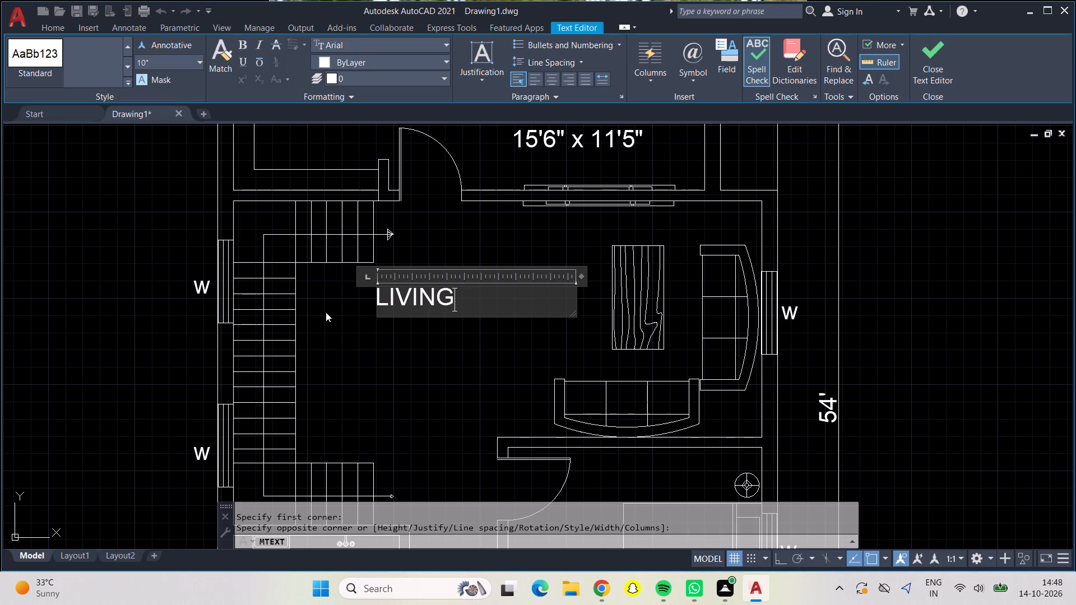
key(shift+space)
text(HALL)
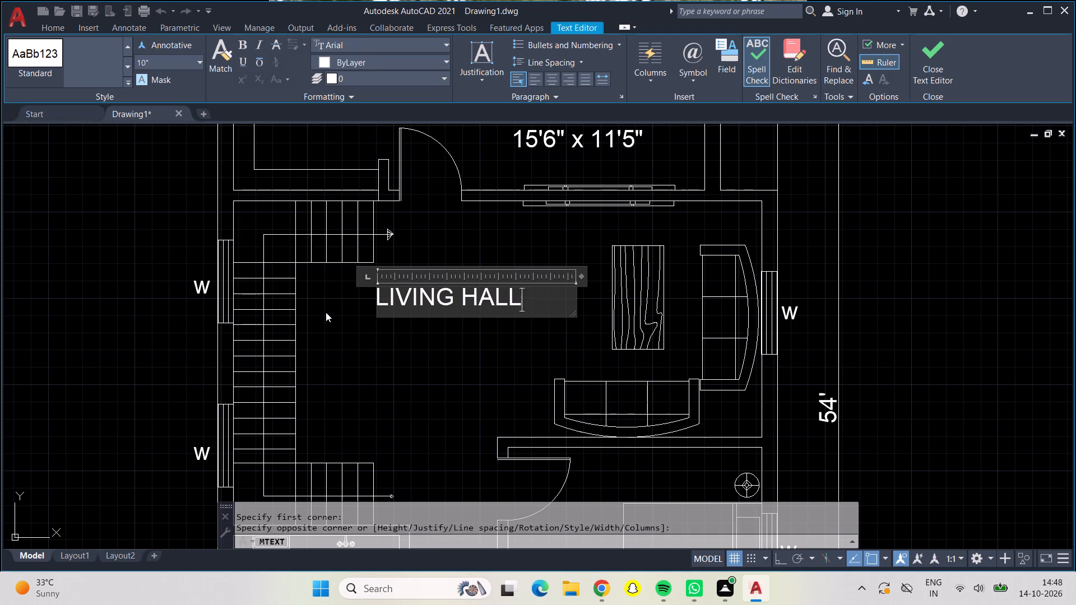
shift+click(554, 84)
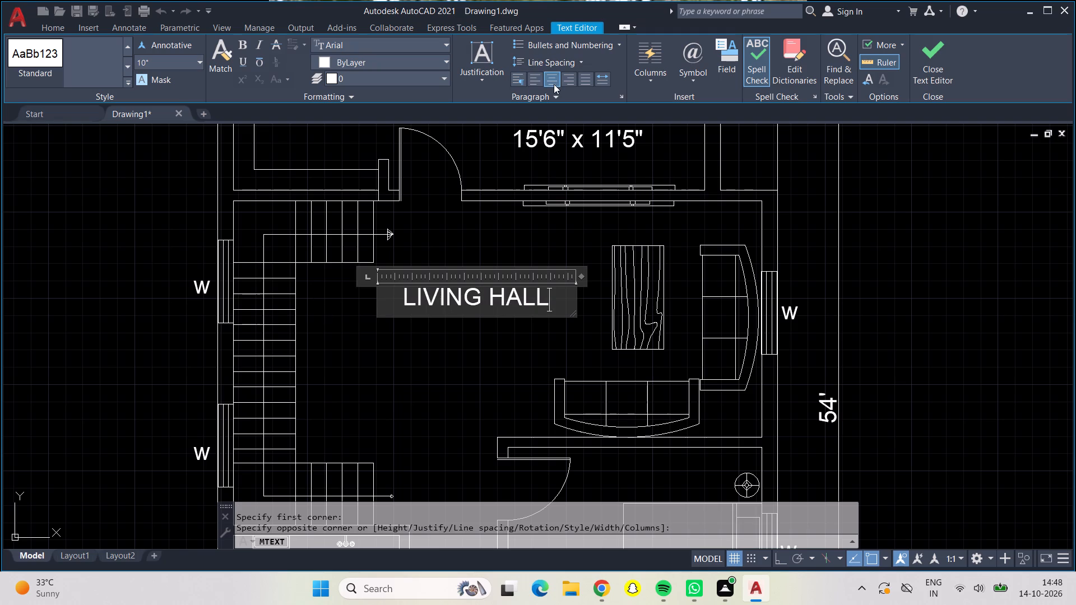
key(Return)
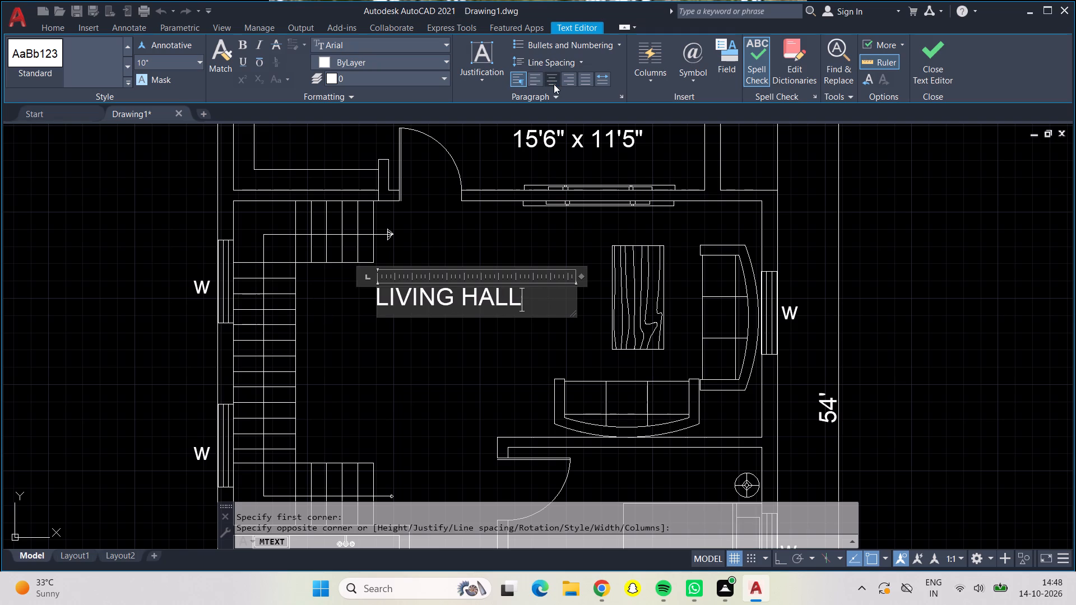
key(Return)
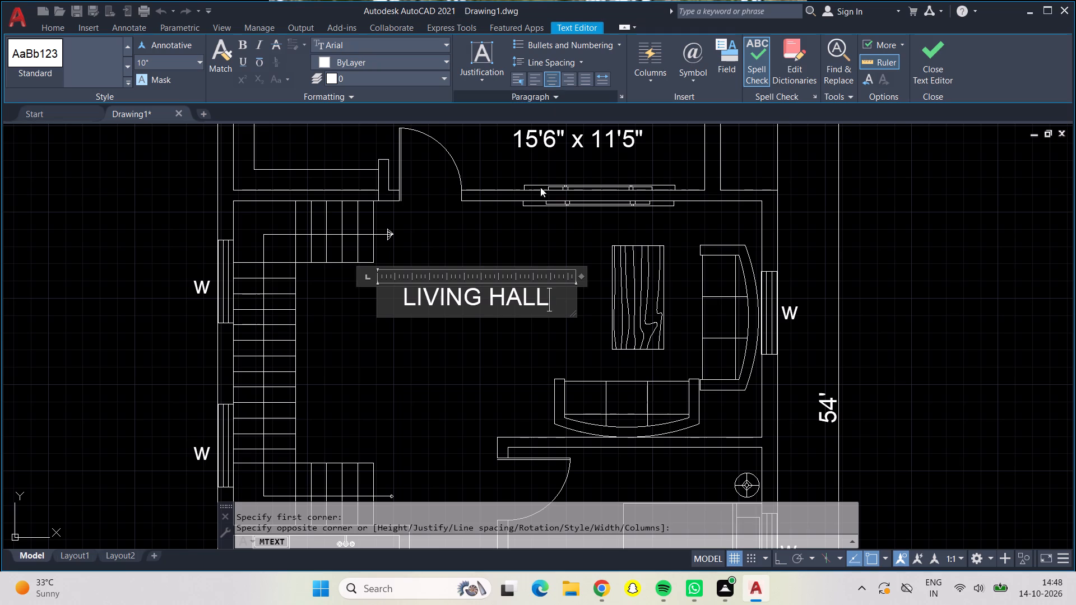
Add the size line 18'9" X 11'5" beneath LIVING HALL and finish the label.
key(Return)
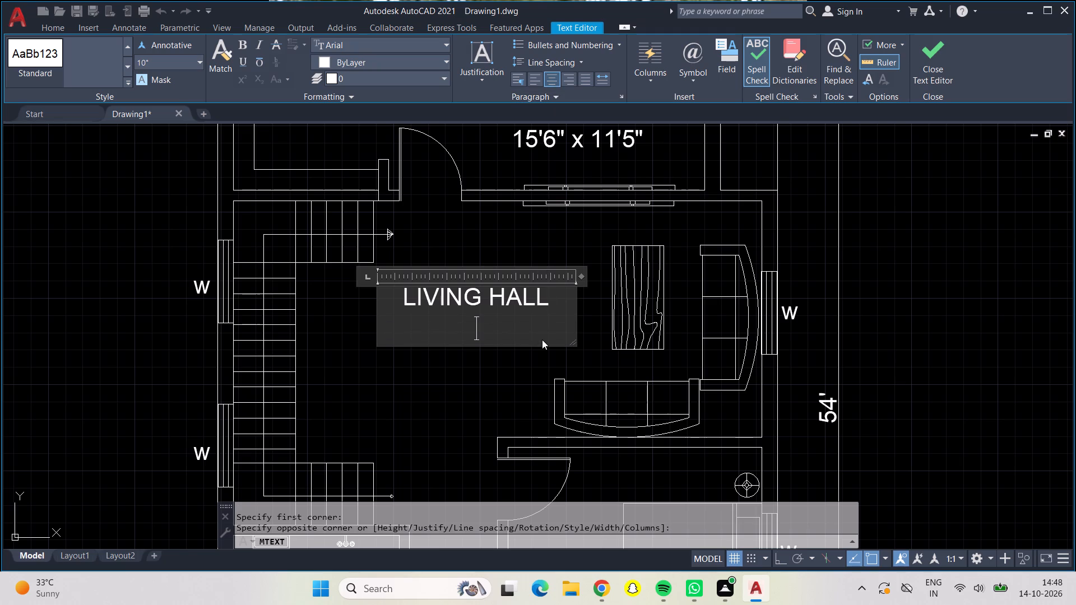
key(1)
text(8'9")
key(space)
text(xx)
key(space)
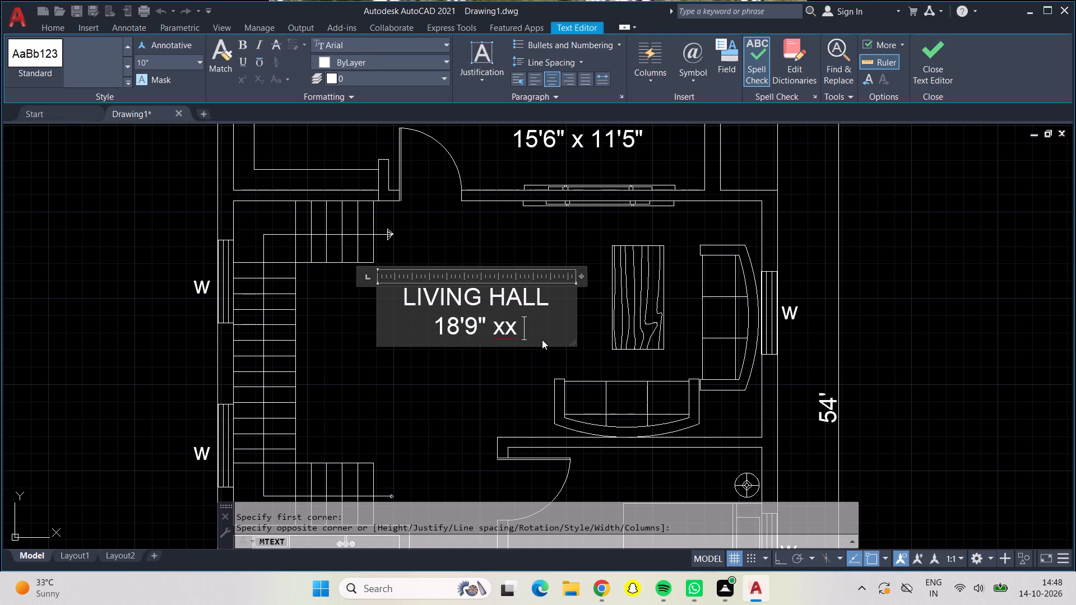
key(BackSpace)
key(BackSpace)
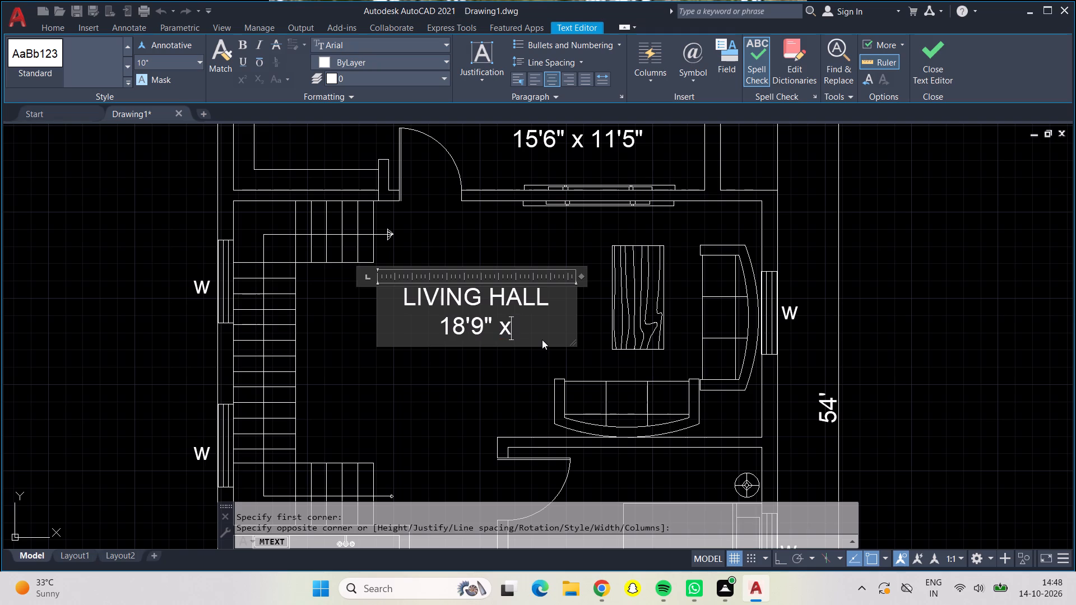
key(BackSpace)
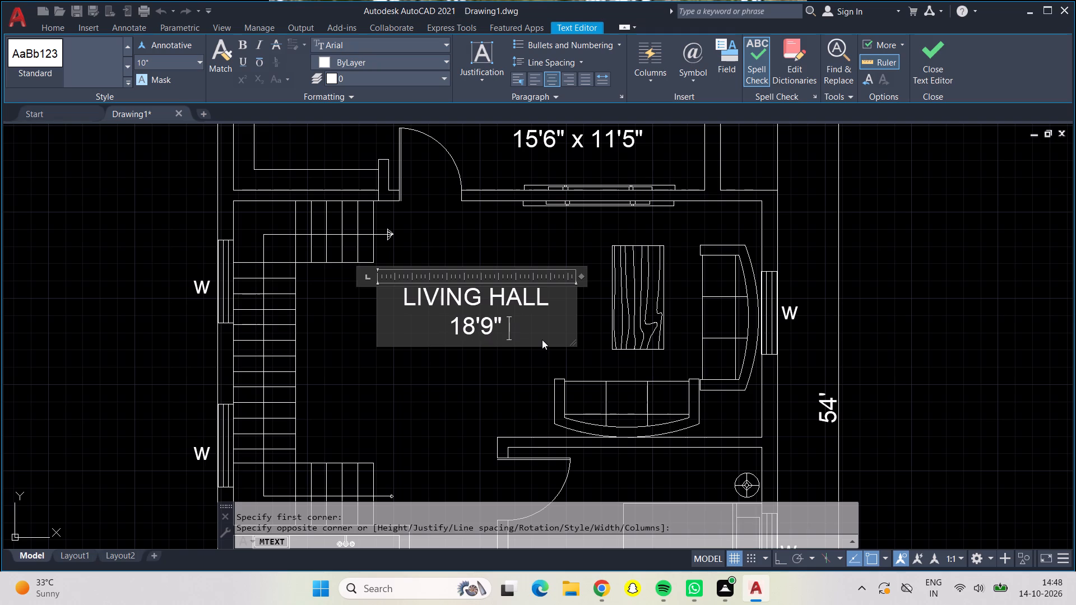
key(shift+x)
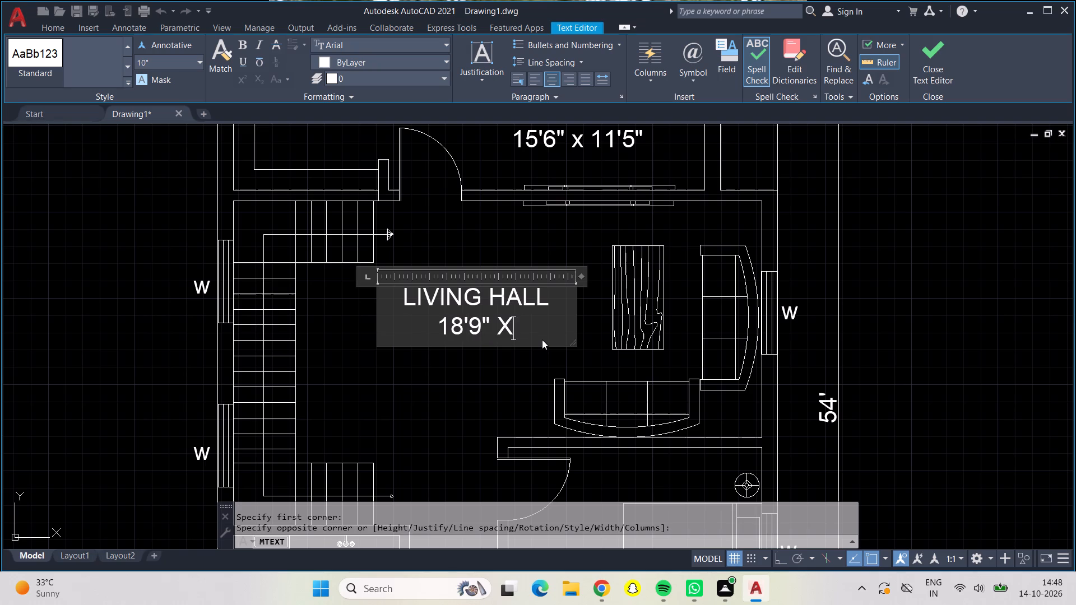
key(space)
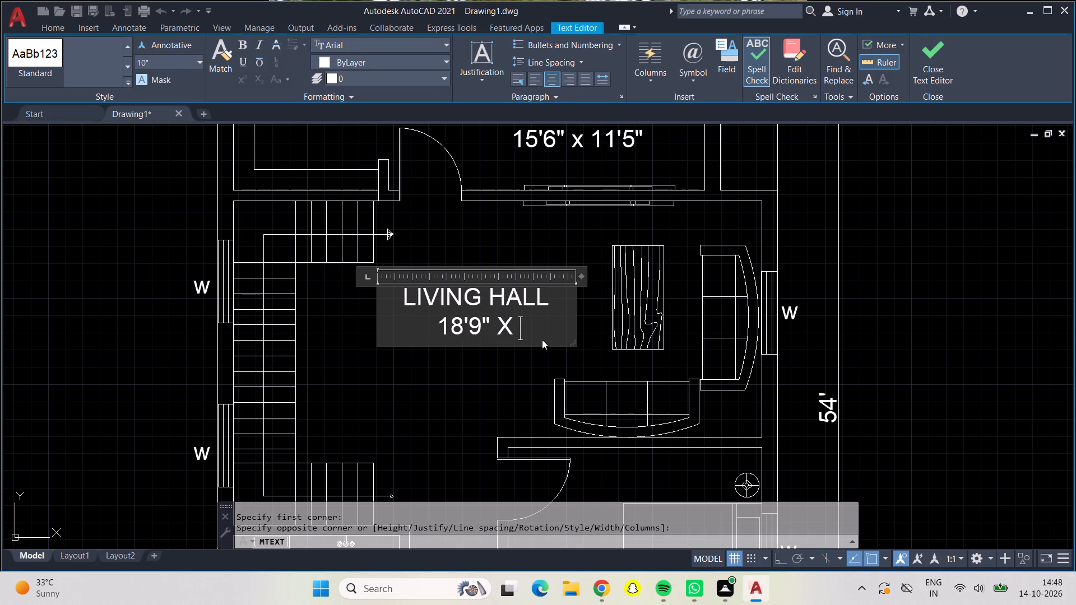
text(11'5")
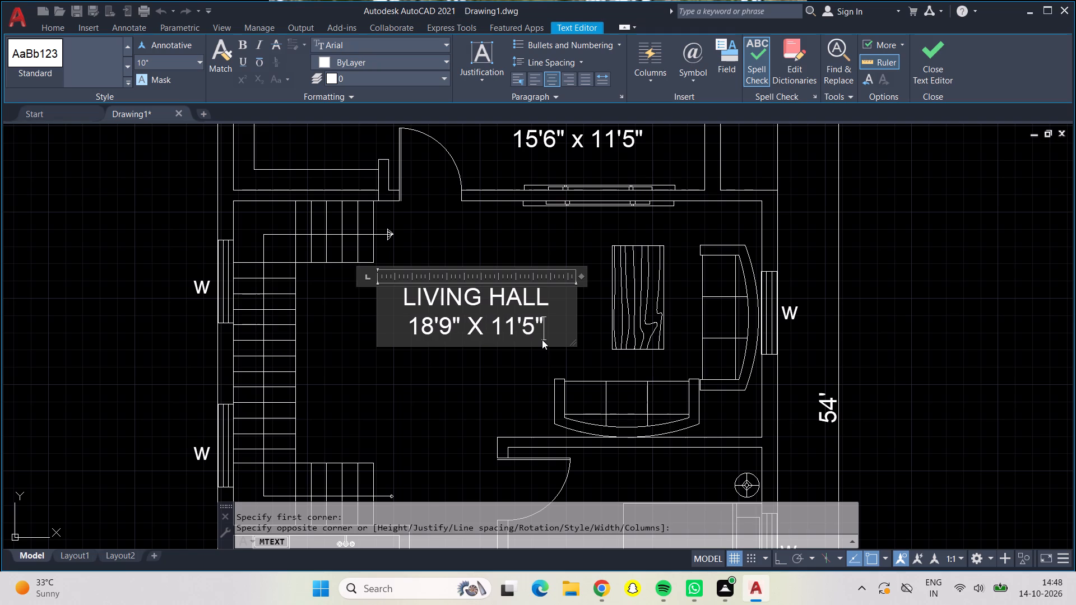
click(503, 372)
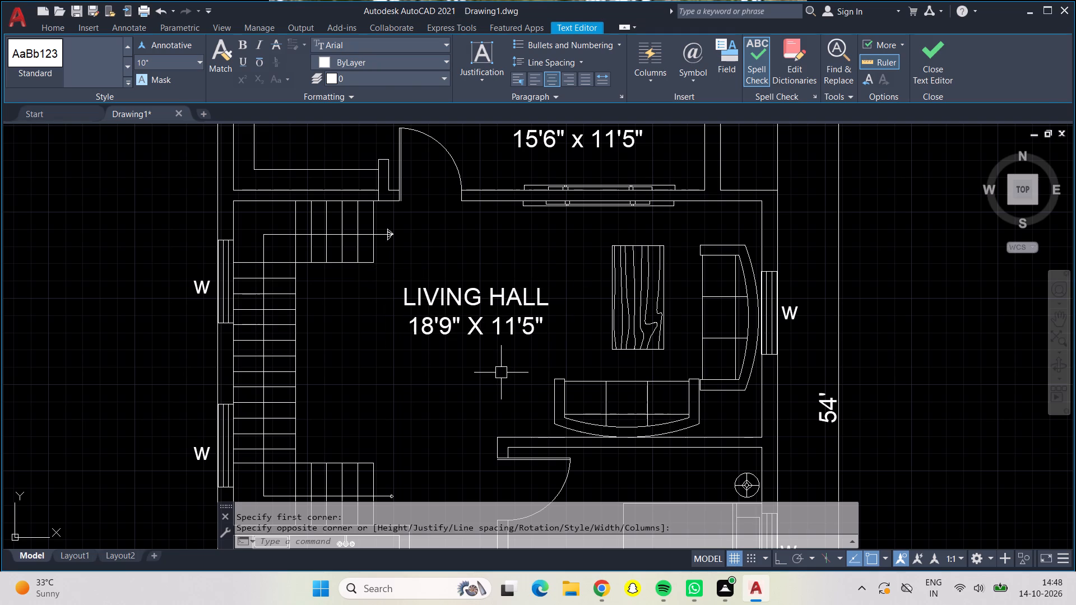
Change the lowercase x in the BED ROOM size line to a capital X.
middle_drag(493, 229, 471, 400)
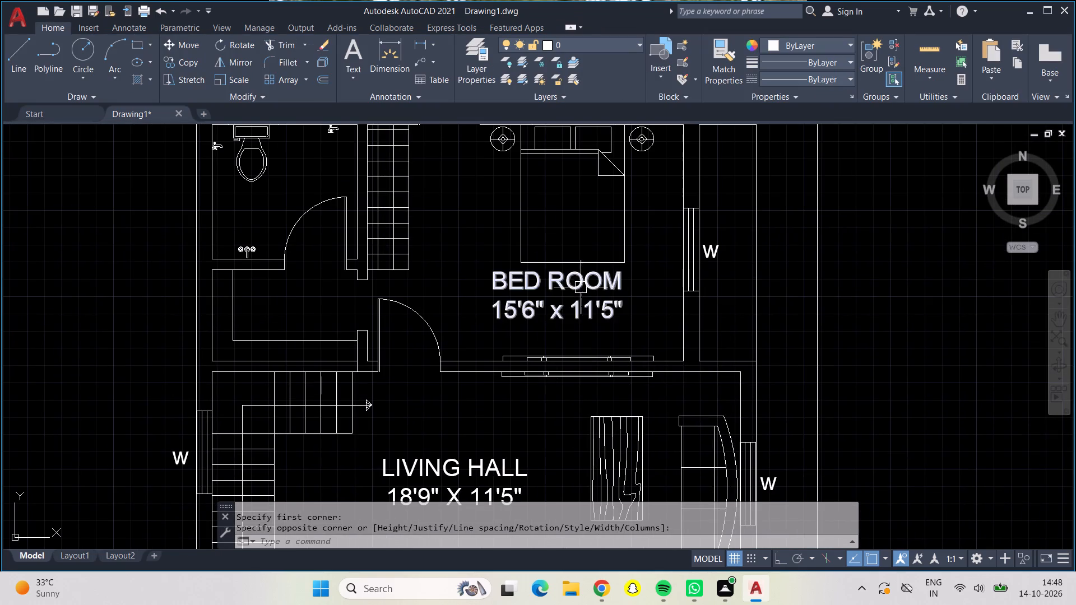
double_click(566, 307)
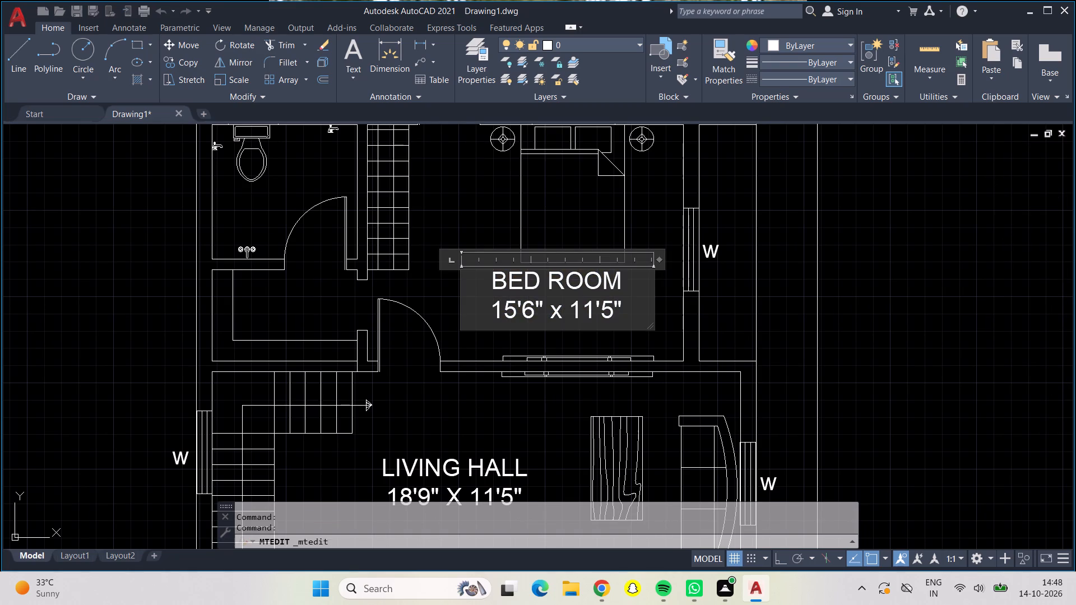
click(559, 315)
key(BackSpace)
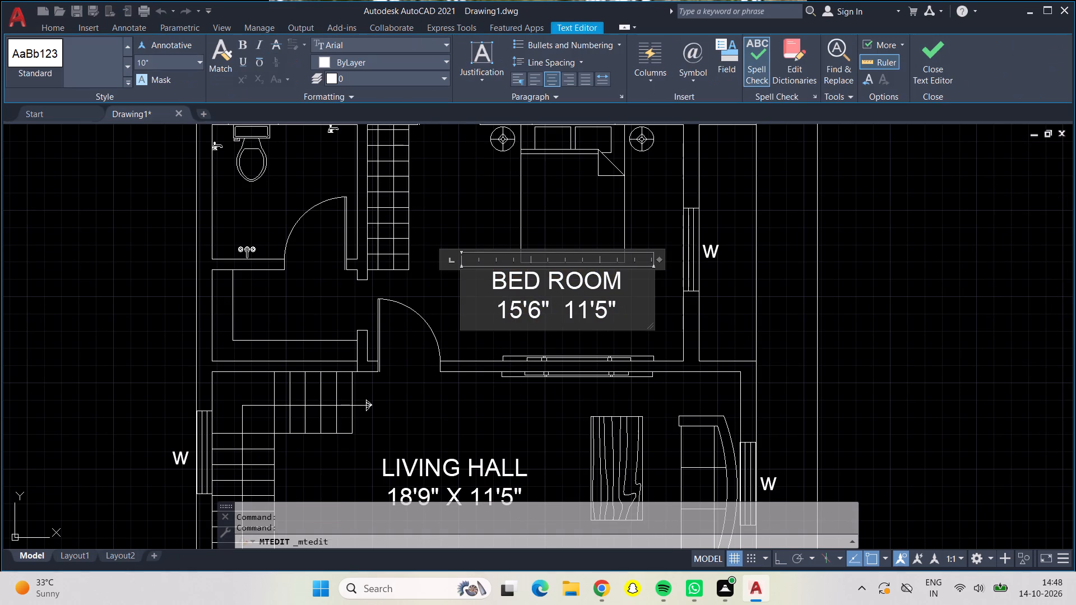
key(shift+x)
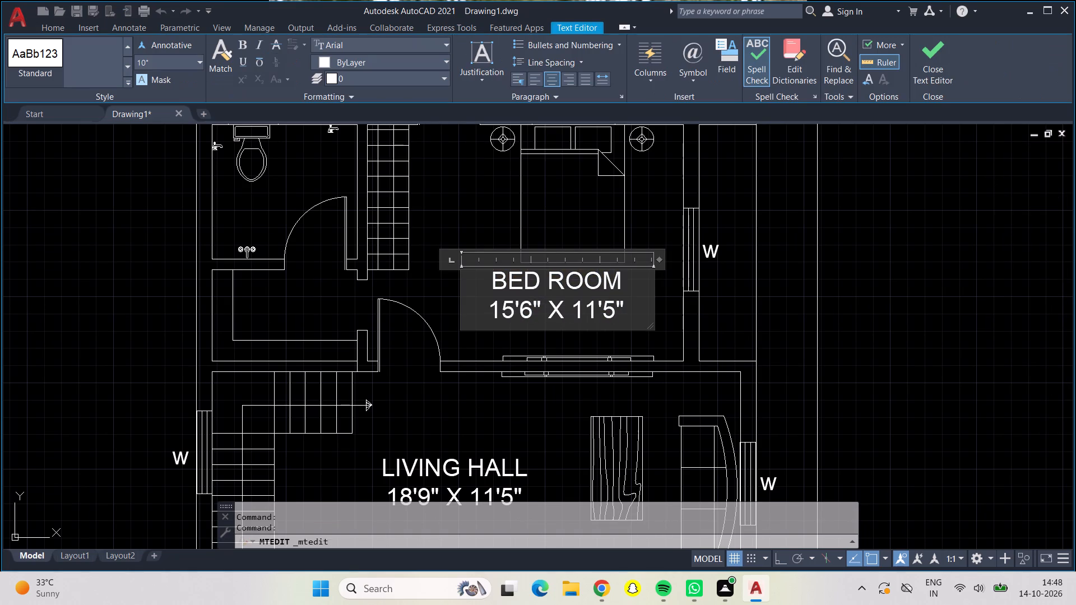
click(488, 212)
Change the lowercase x in the BALCONY size line to a capital X.
middle_drag(488, 212, 504, 520)
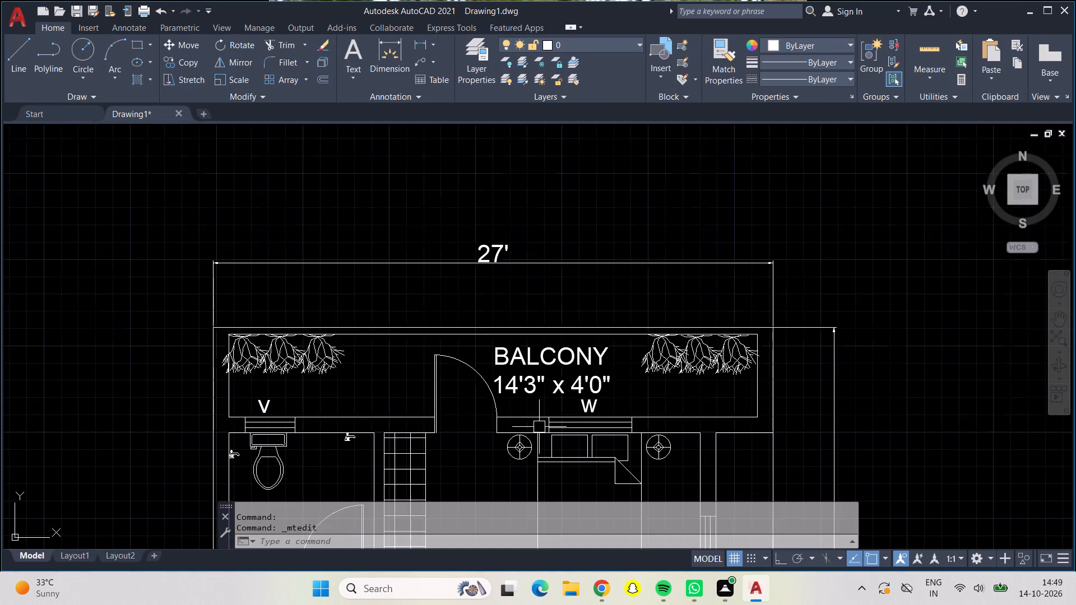
scroll(555, 408, up, 3)
double_click(579, 332)
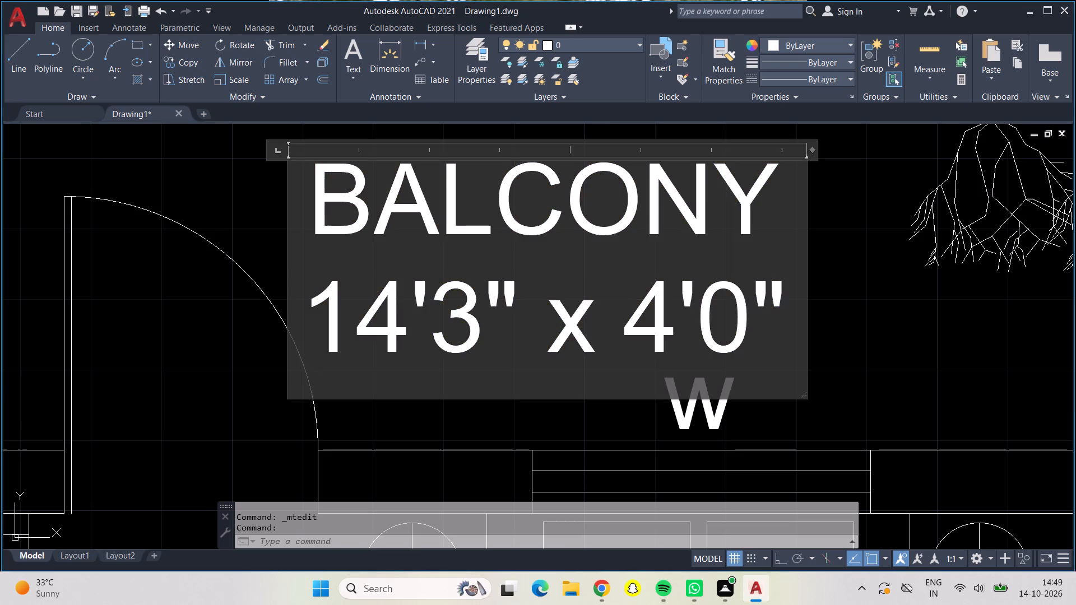
key(BackSpace)
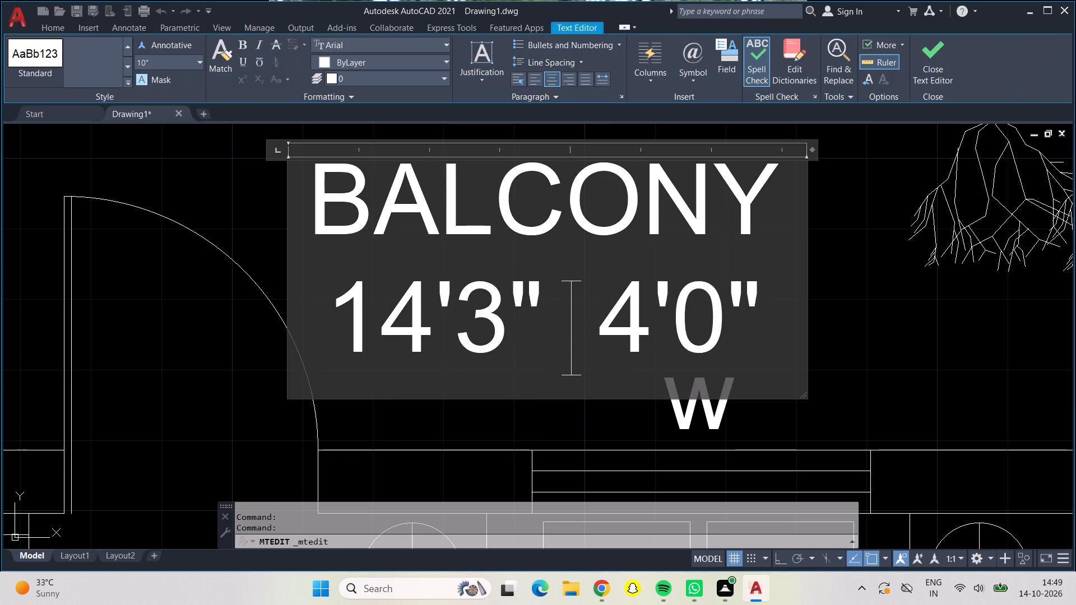
key(shift+x)
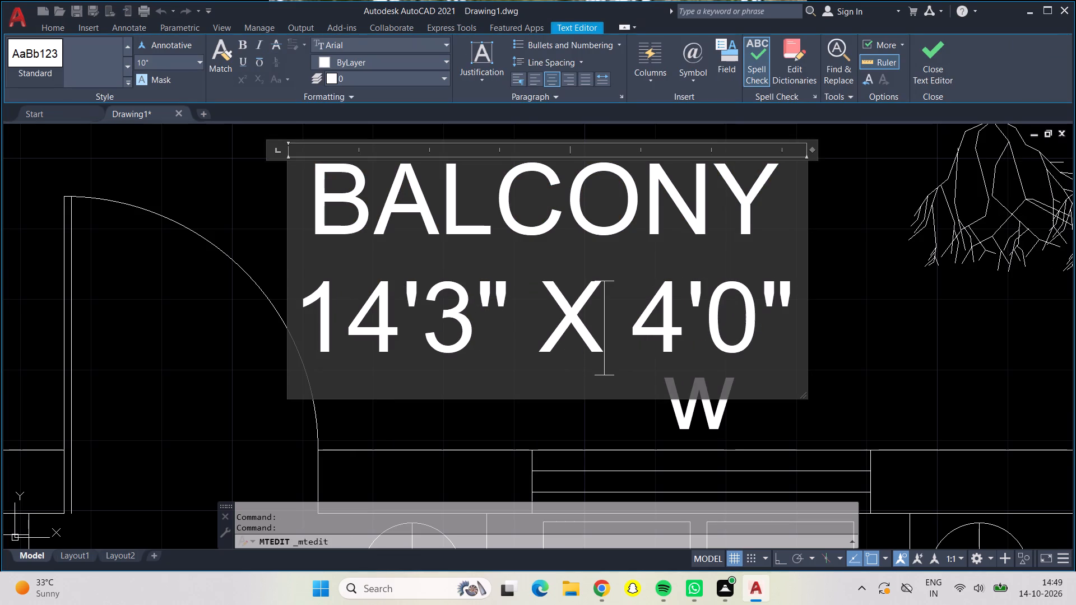
click(879, 300)
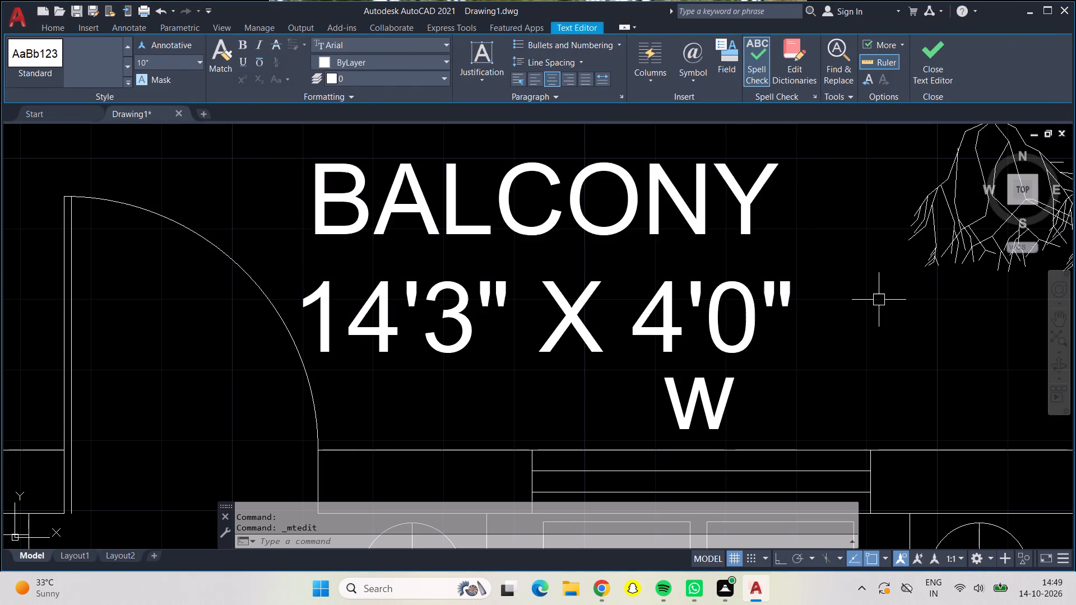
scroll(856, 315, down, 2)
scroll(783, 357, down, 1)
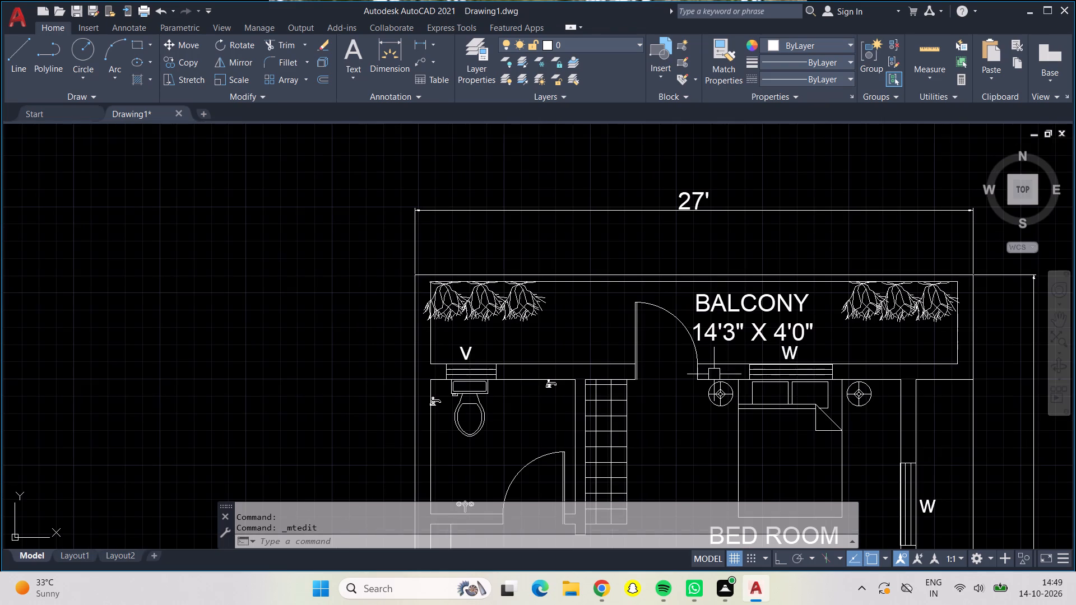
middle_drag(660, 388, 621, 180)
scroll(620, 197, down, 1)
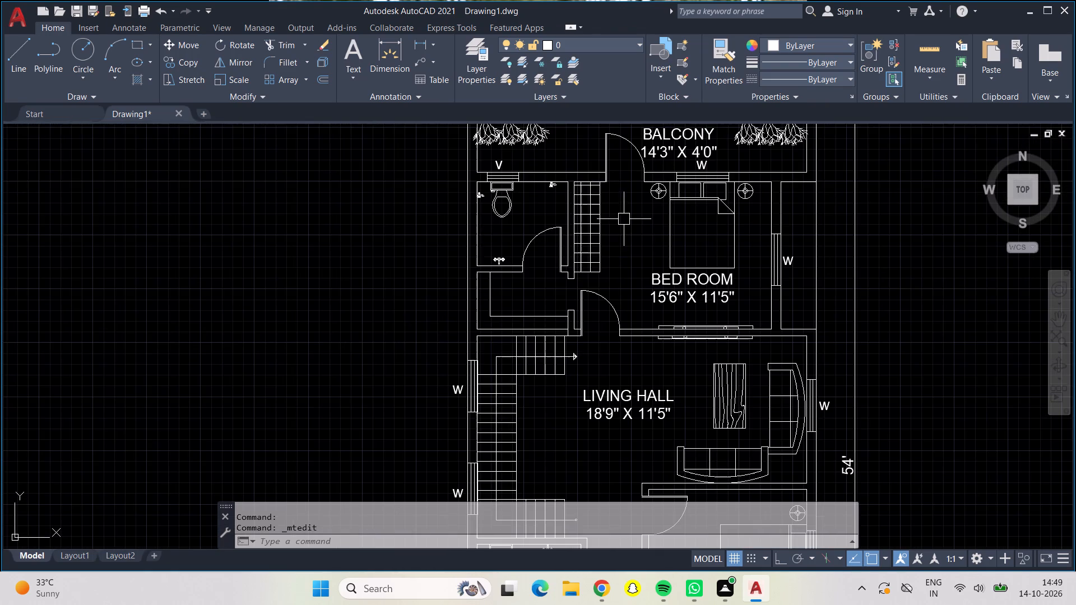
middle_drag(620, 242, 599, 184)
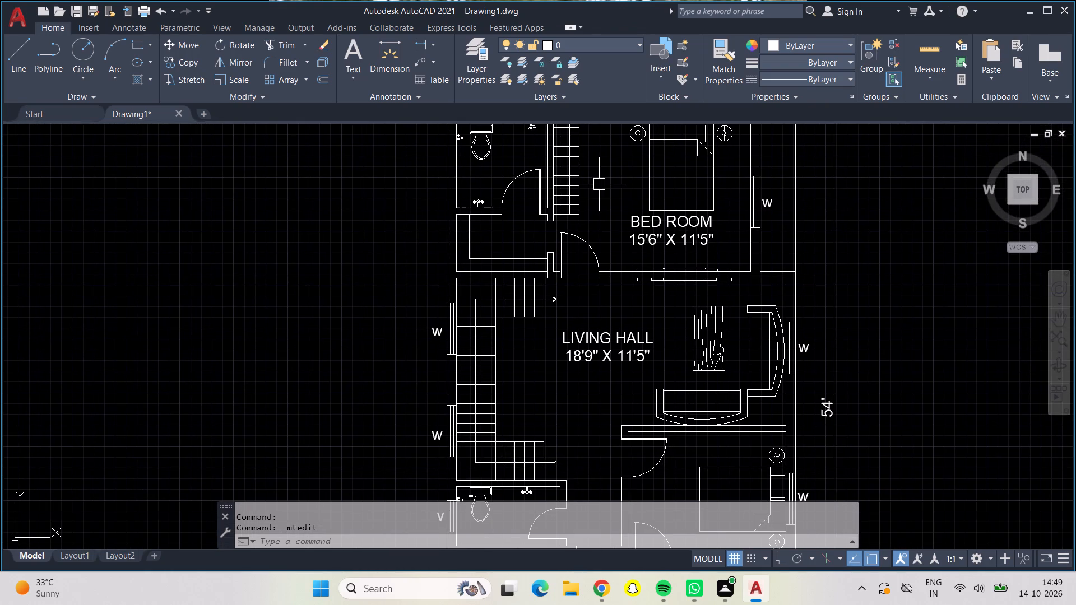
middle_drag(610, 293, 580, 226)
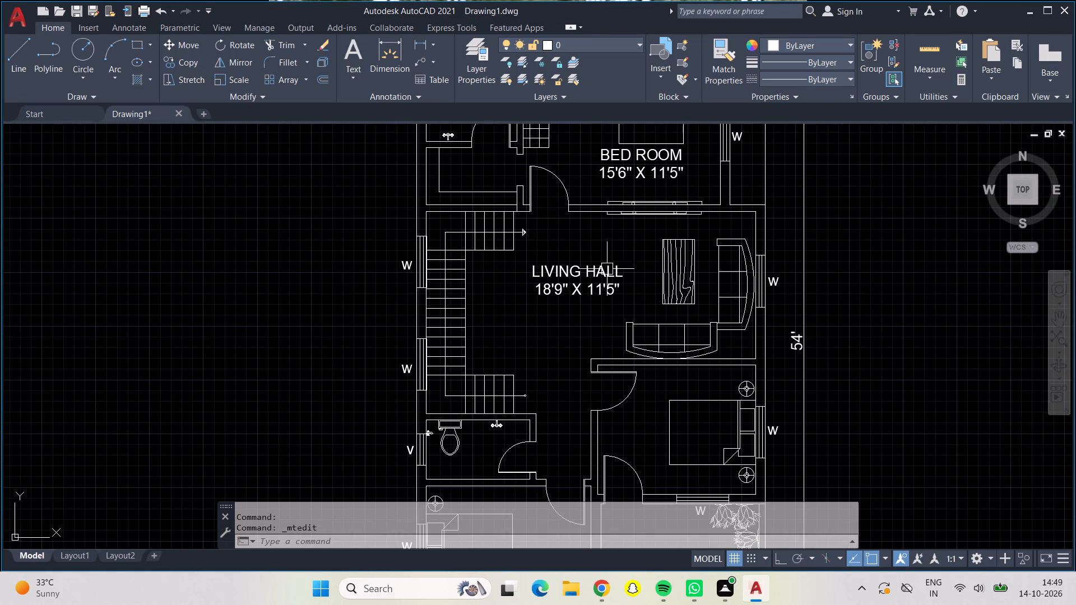
Move the LIVING HALL label slightly down and toward the staircase, in the open space of the hall.
middle_drag(595, 331, 581, 279)
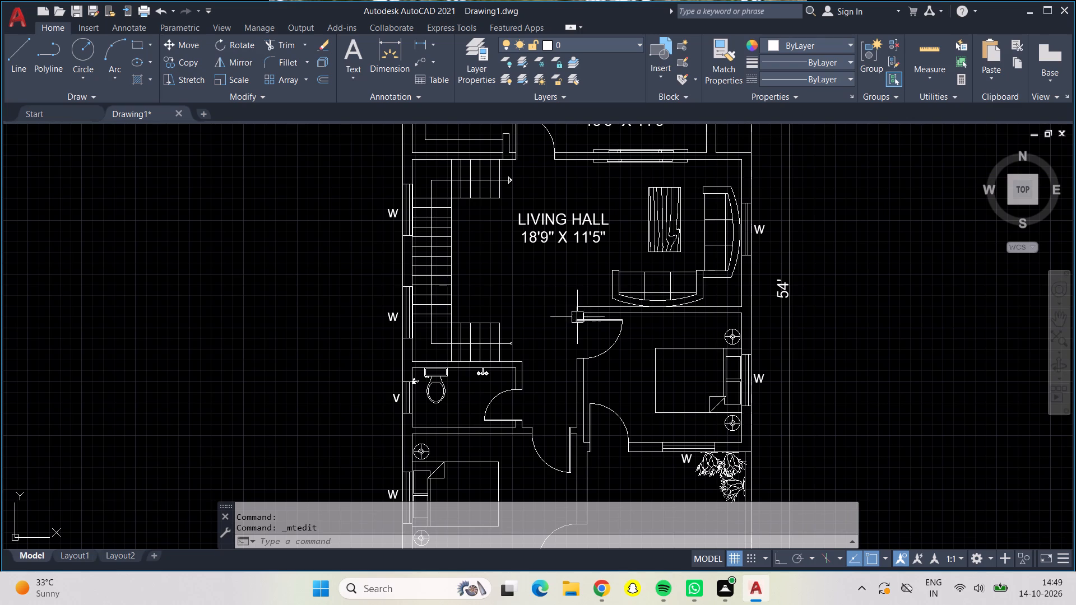
middle_drag(556, 360, 535, 251)
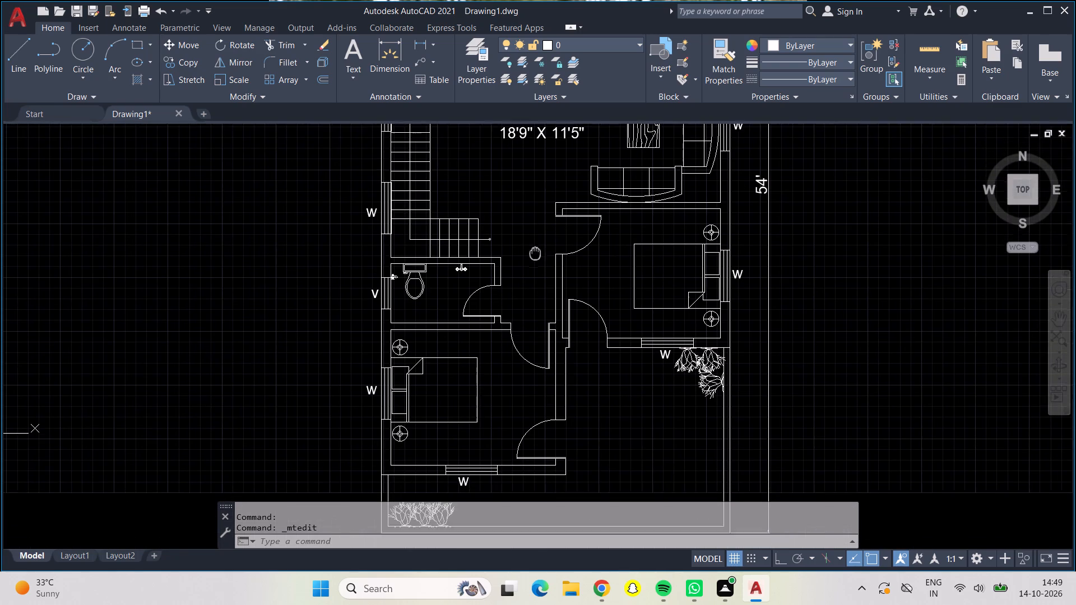
middle_drag(535, 251, 535, 249)
middle_drag(523, 282, 527, 315)
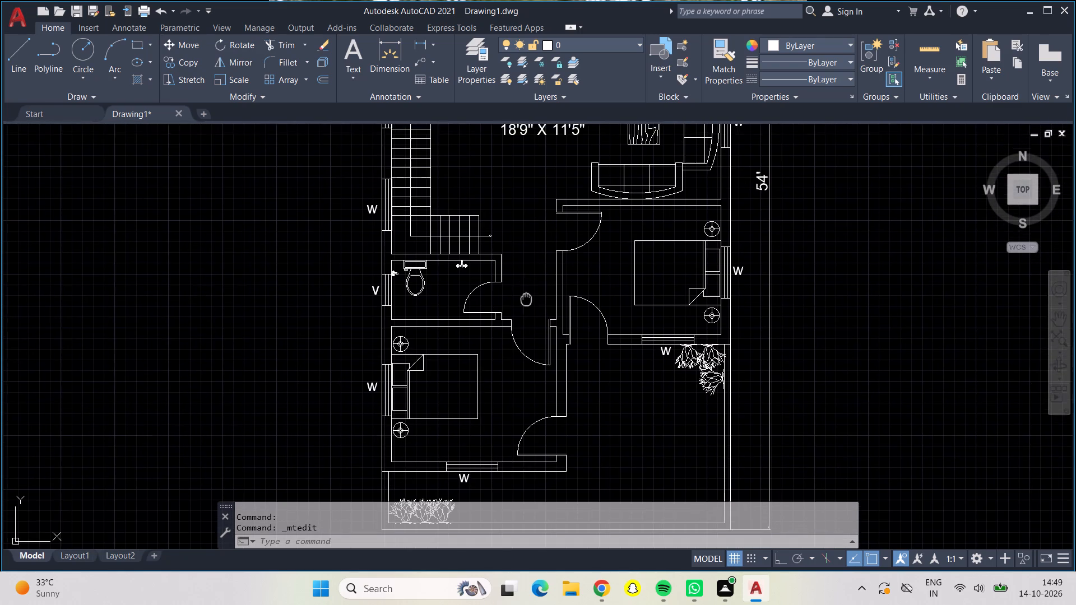
middle_drag(527, 315, 532, 385)
click(547, 221)
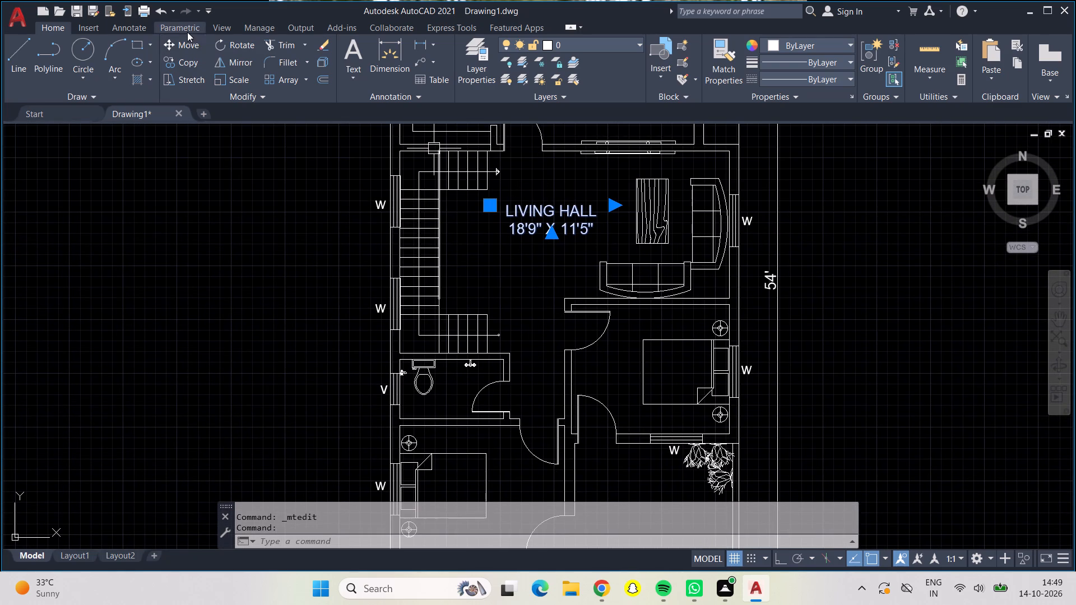
click(188, 44)
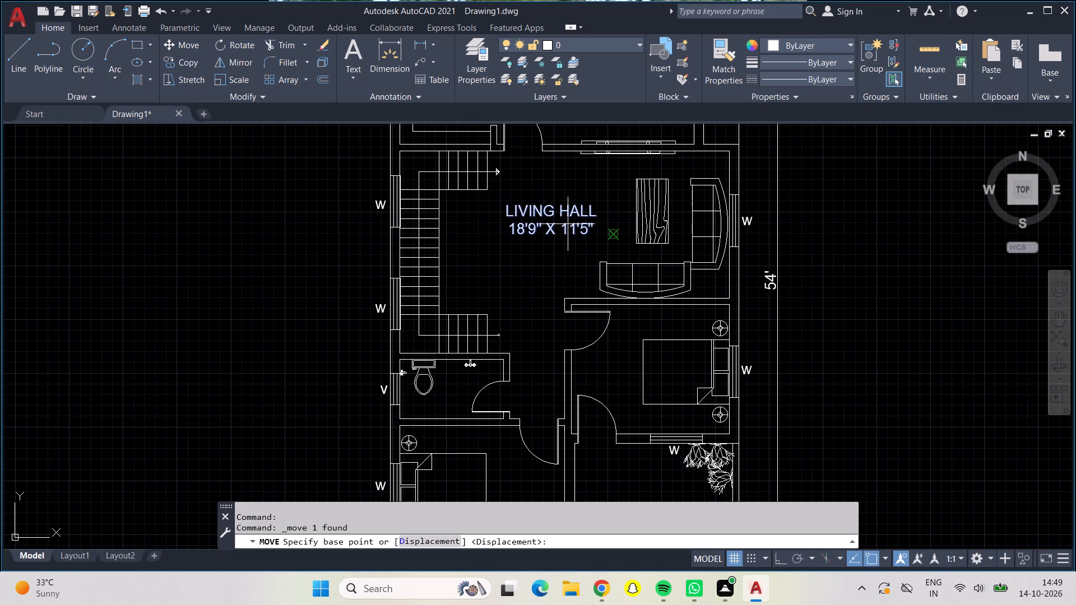
click(568, 224)
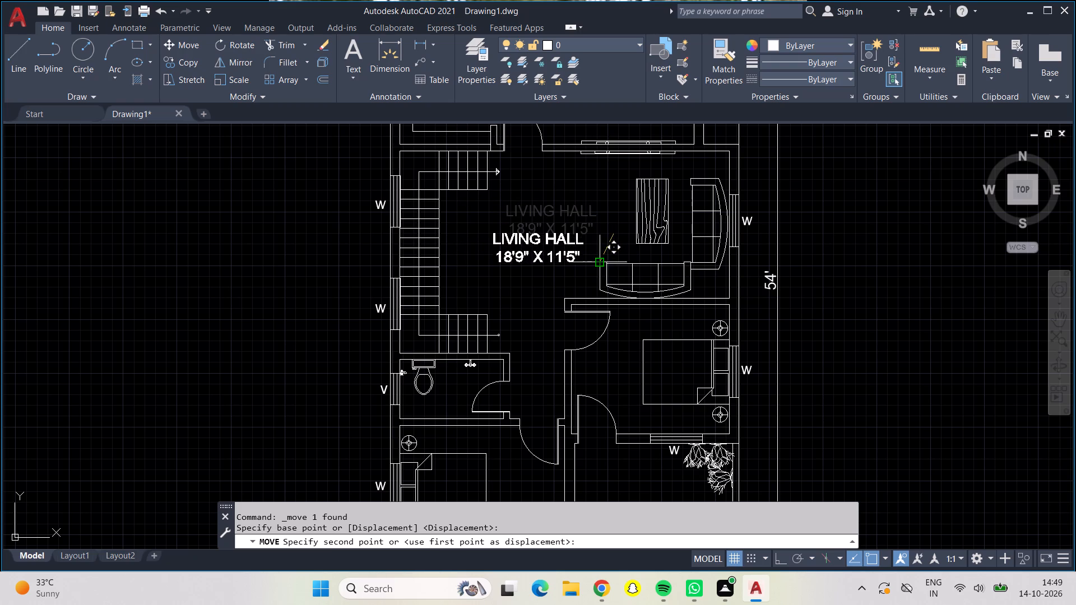
click(594, 258)
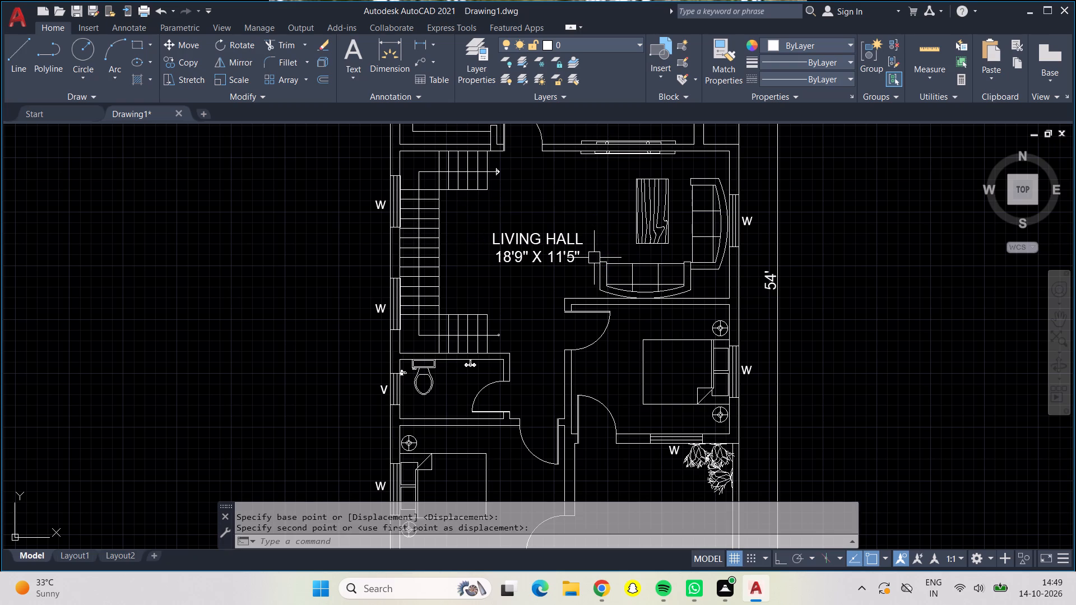
Add multiline text BED ROOM at 10" height beside the bed in the bedroom below the living hall, widening the frame to fit one line.
middle_drag(529, 319, 457, 230)
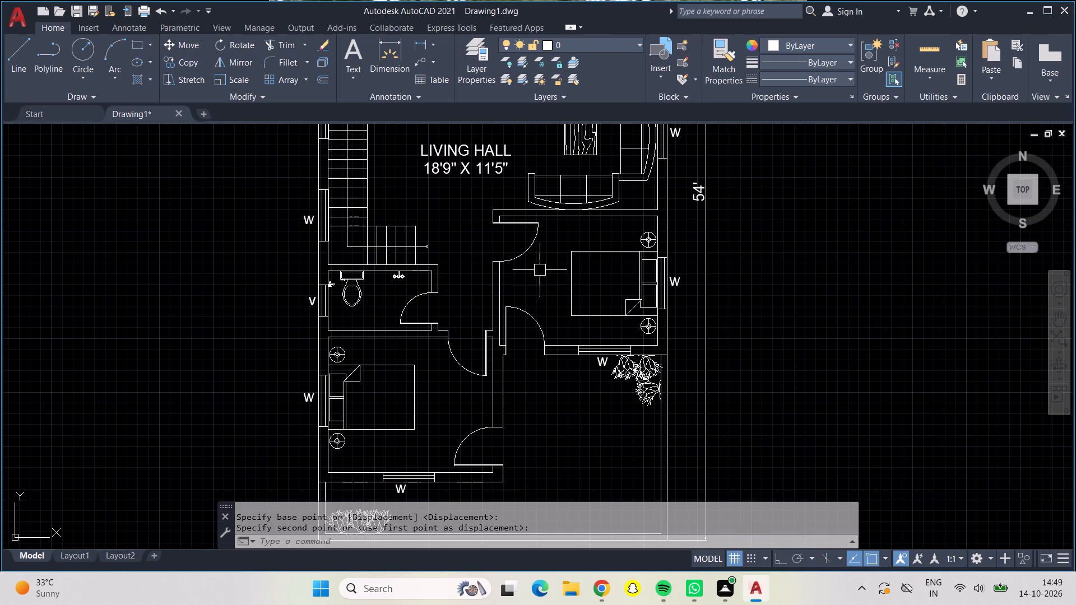
middle_drag(540, 268, 491, 266)
scroll(487, 266, up, 2)
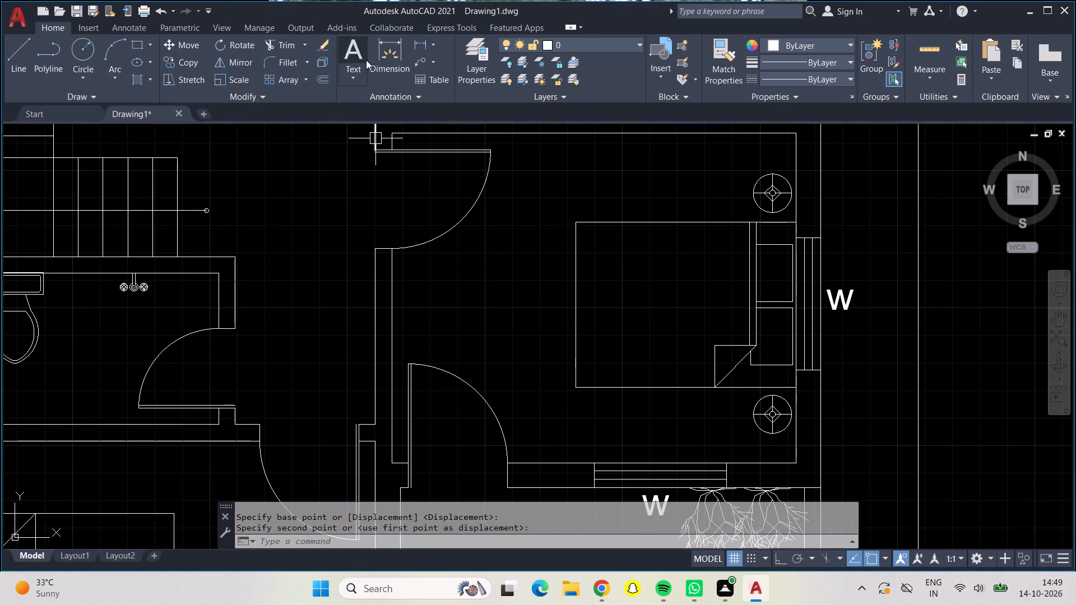
click(349, 61)
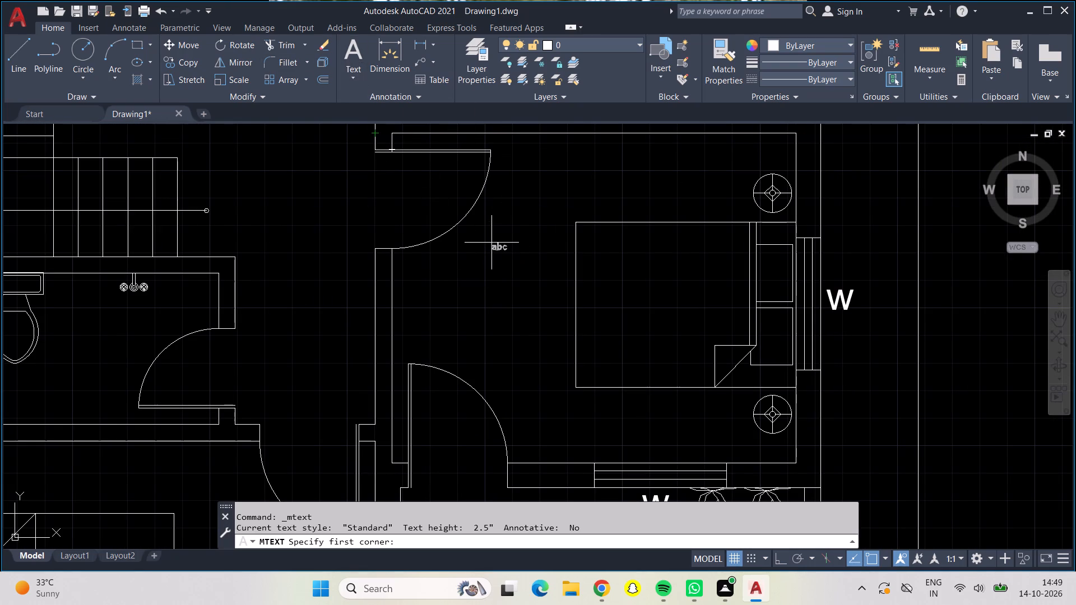
click(486, 225)
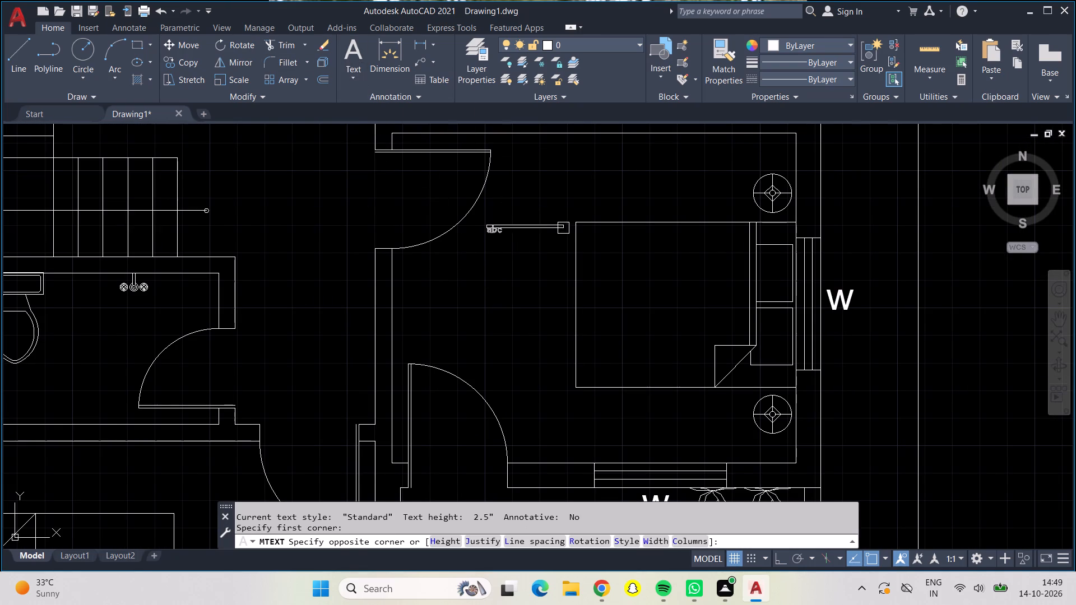
click(558, 398)
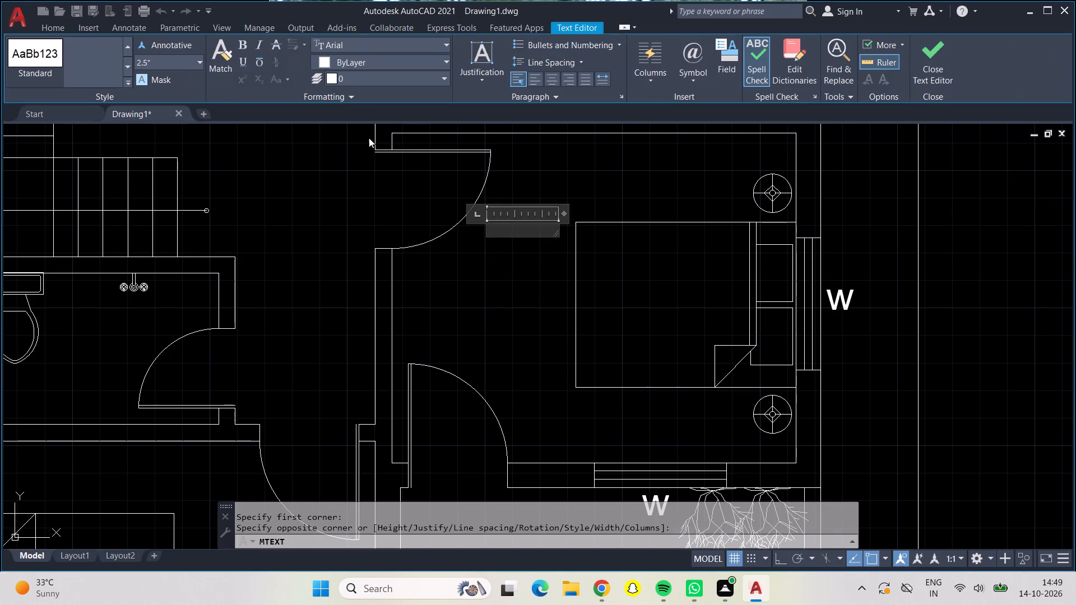
click(201, 62)
click(198, 79)
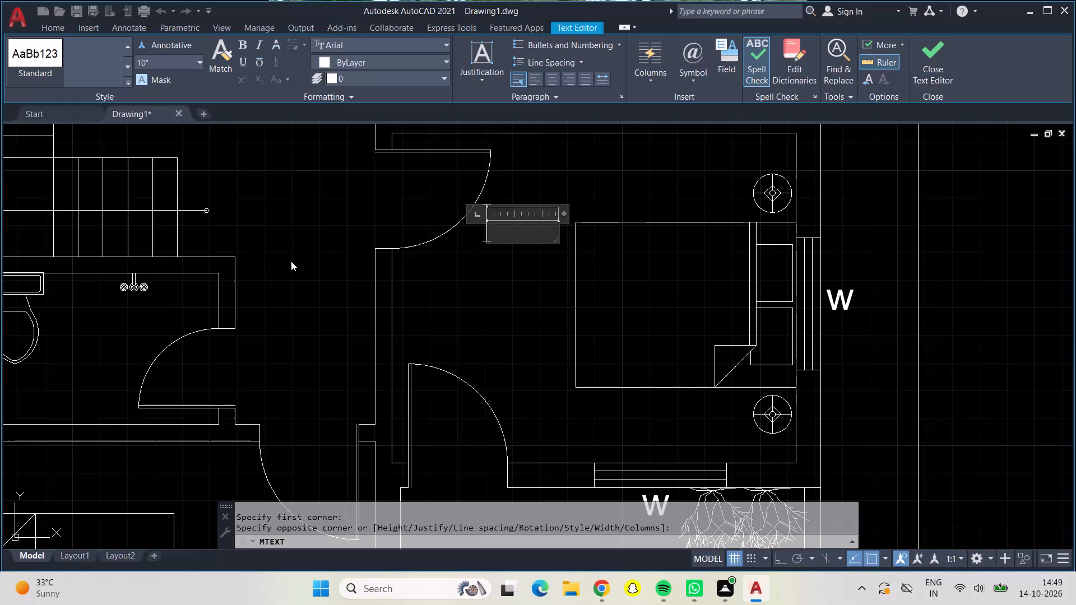
text(BED)
key(space)
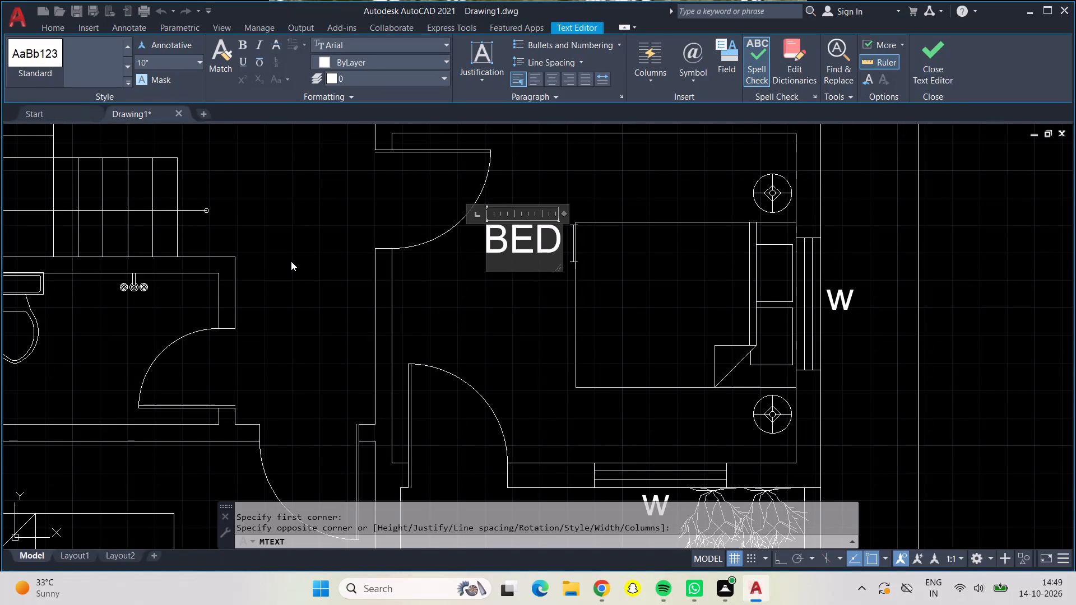
key(shift+r)
text(OO)
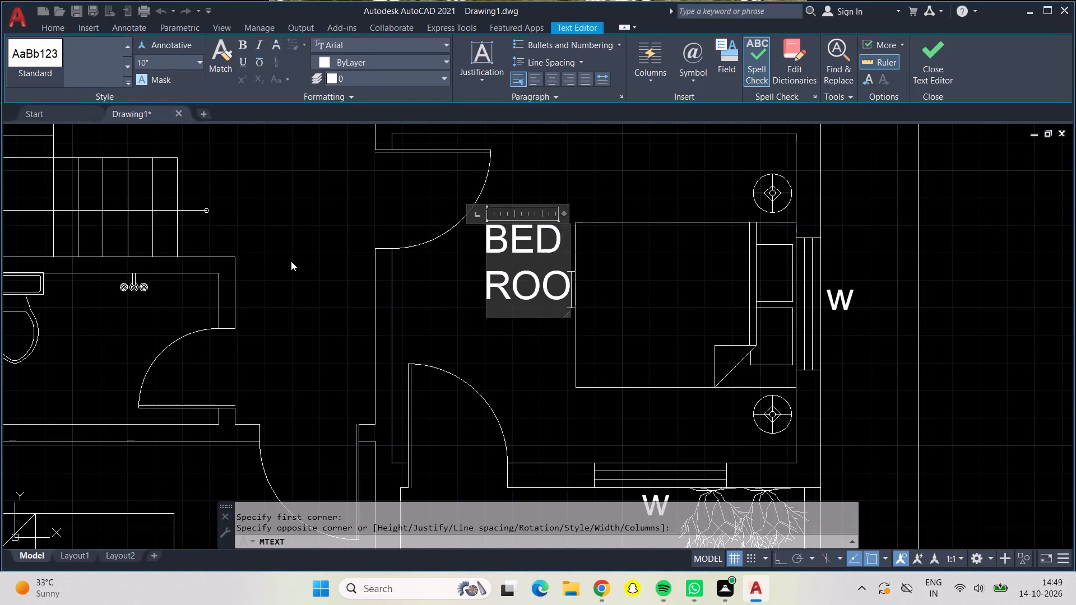
key(shift+BackSpace)
key(shift+BackSpace)
key(shift+BackSpace)
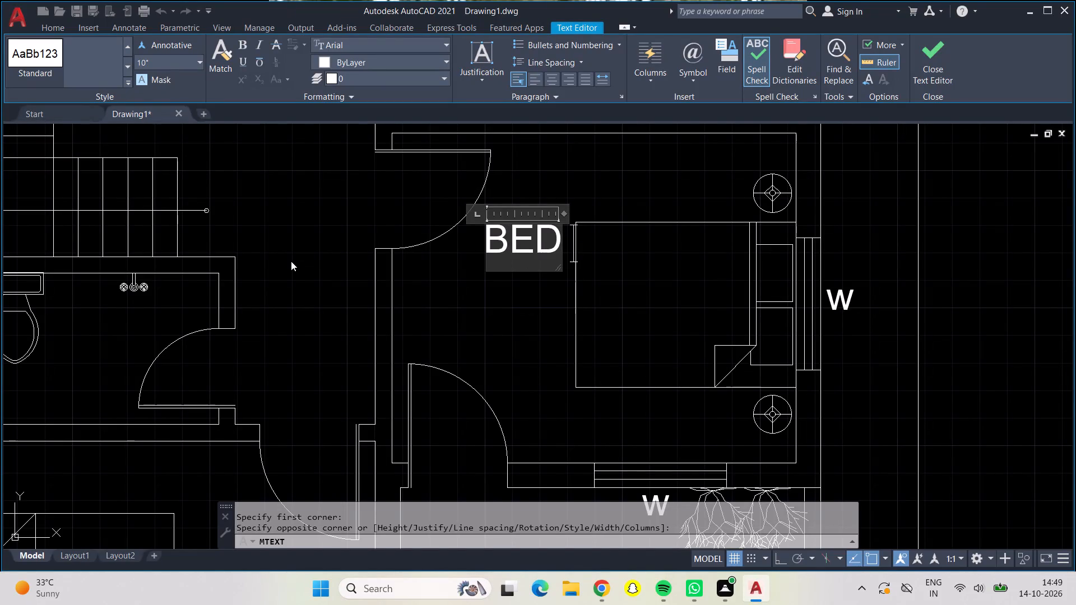
click(556, 211)
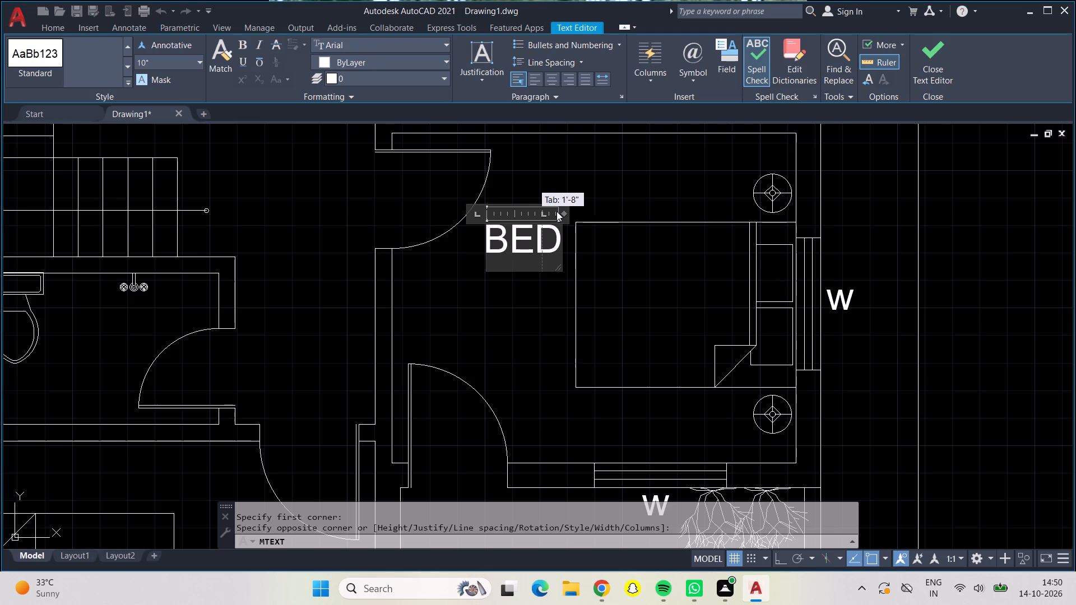
drag(560, 211, 679, 213)
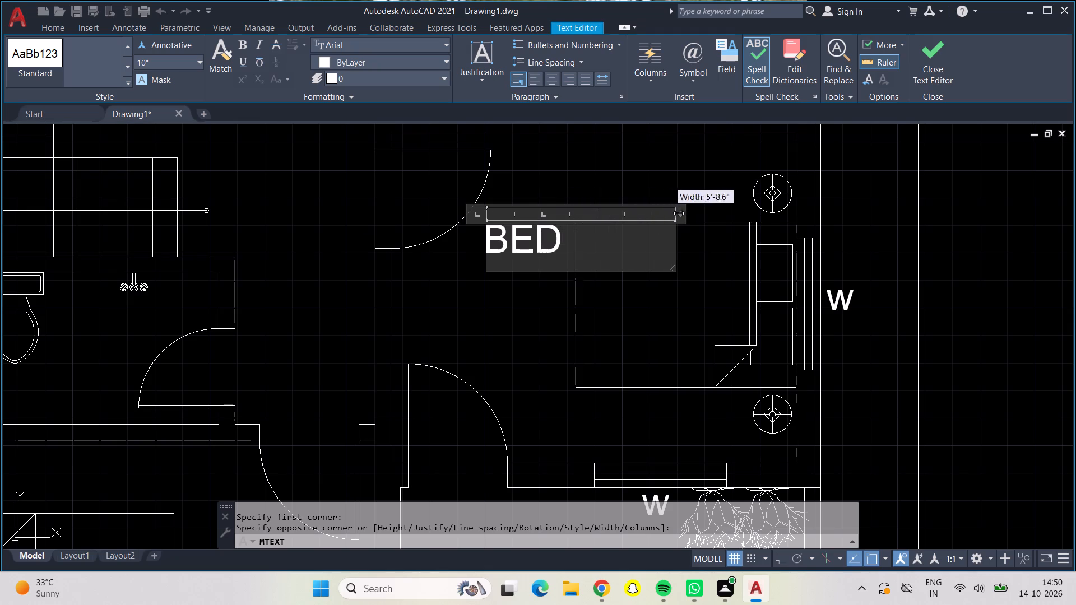
drag(679, 213, 725, 219)
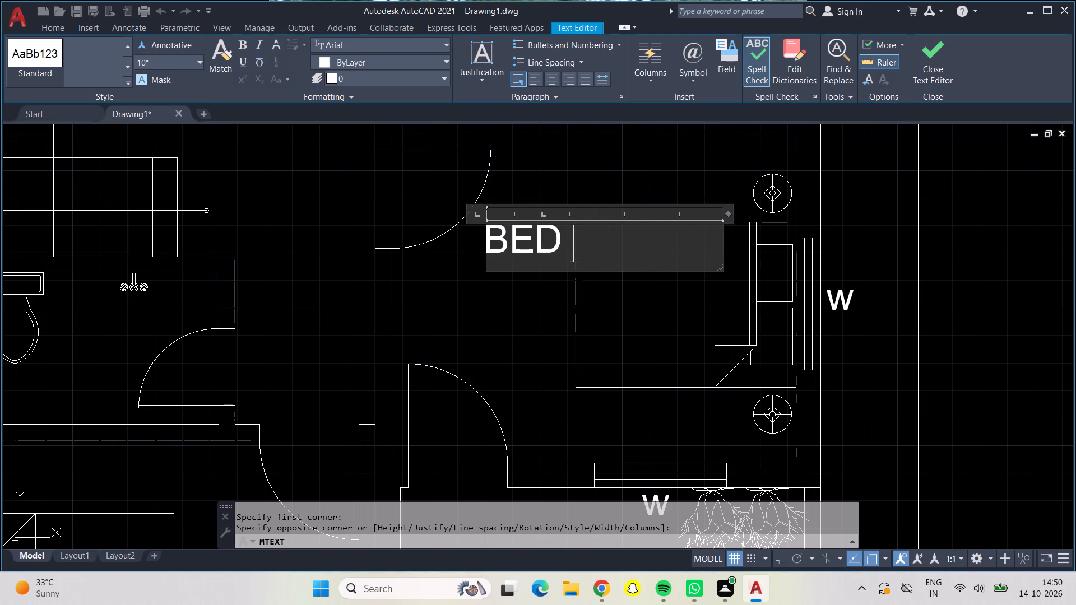
text(ROOM)
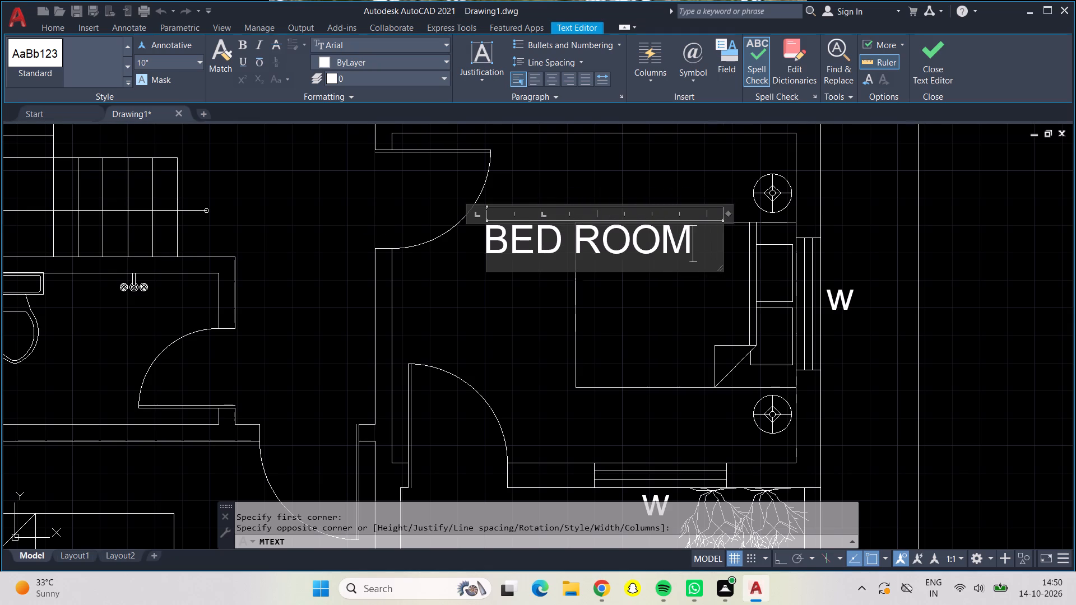
Centre the BED ROOM text and extend it to BED ROOM 2 on one line, widening the text frame.
click(558, 80)
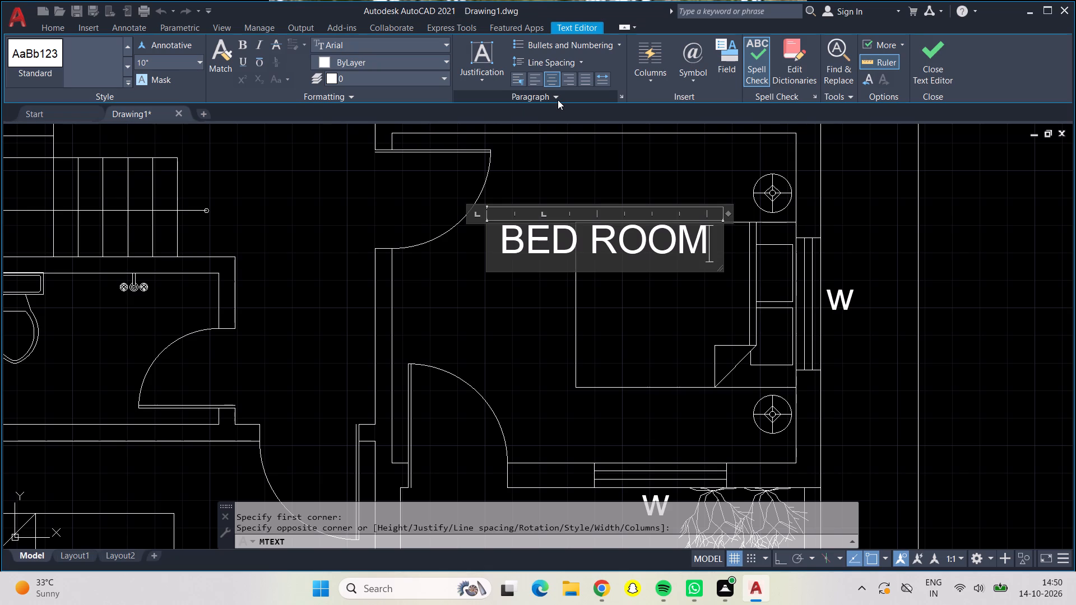
key(space)
key(2)
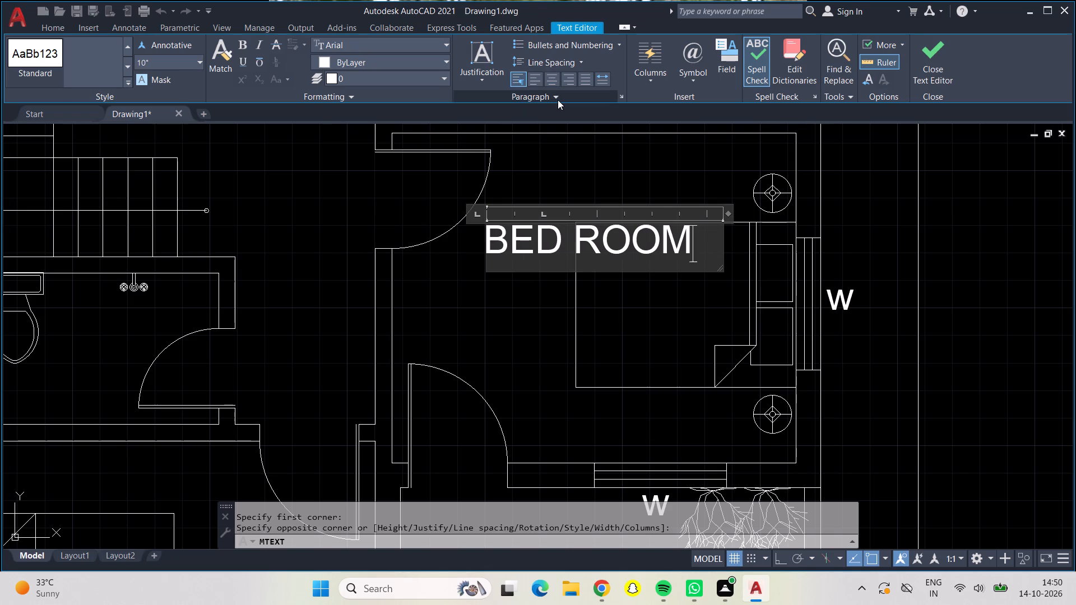
key(2)
key(space)
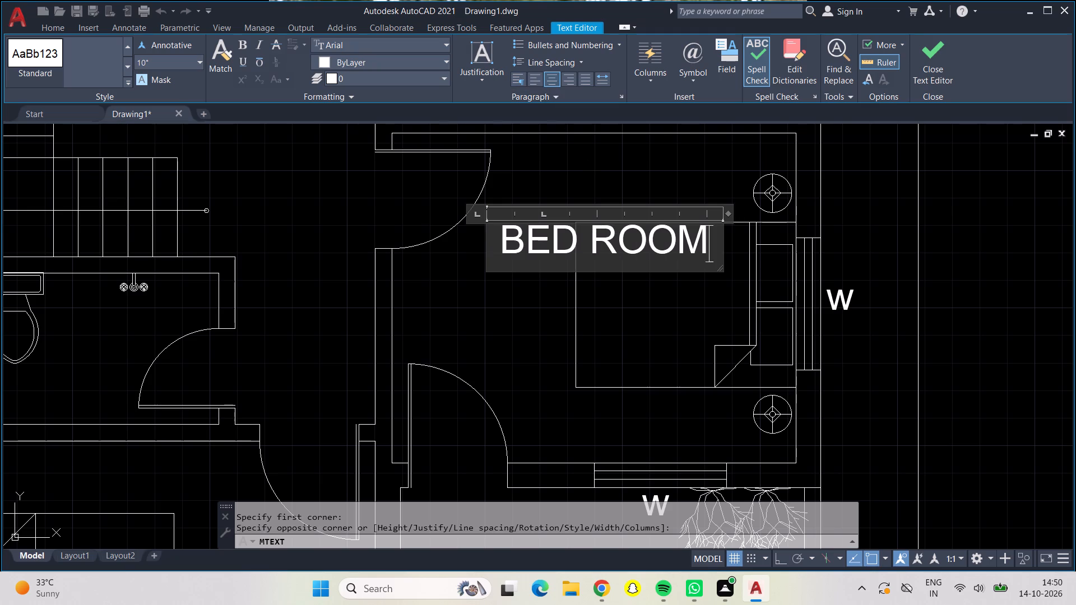
key(space)
key(2)
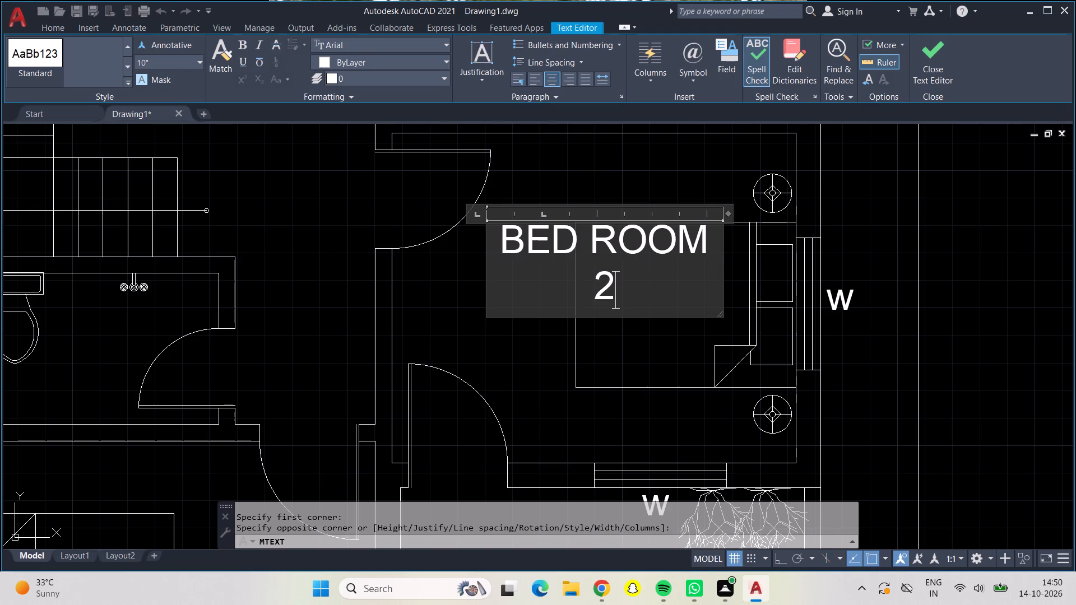
key(BackSpace)
key(BackSpace)
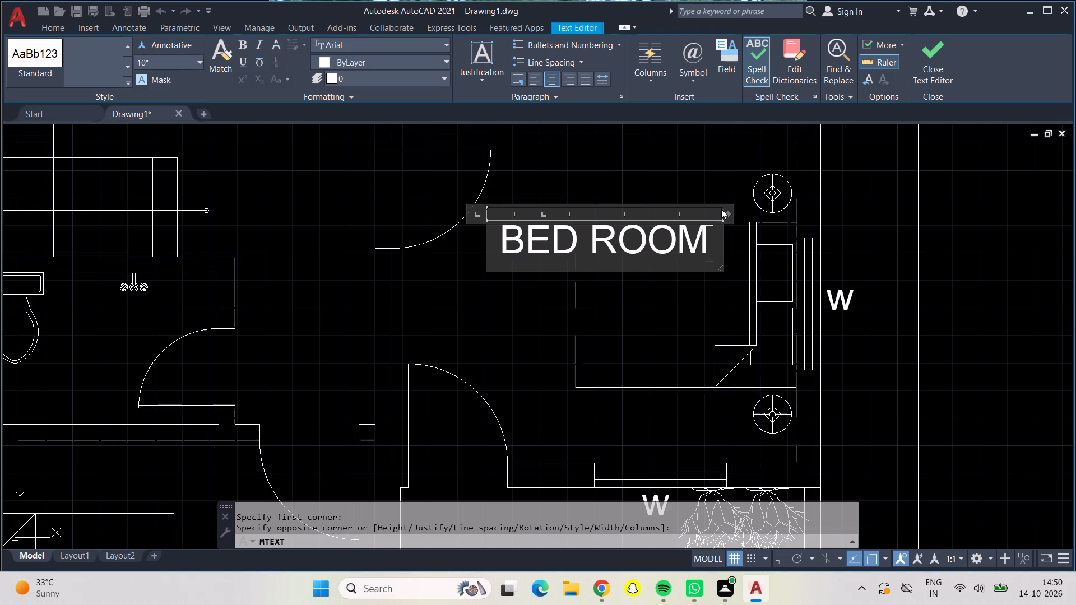
drag(731, 213, 736, 213)
drag(727, 212, 750, 214)
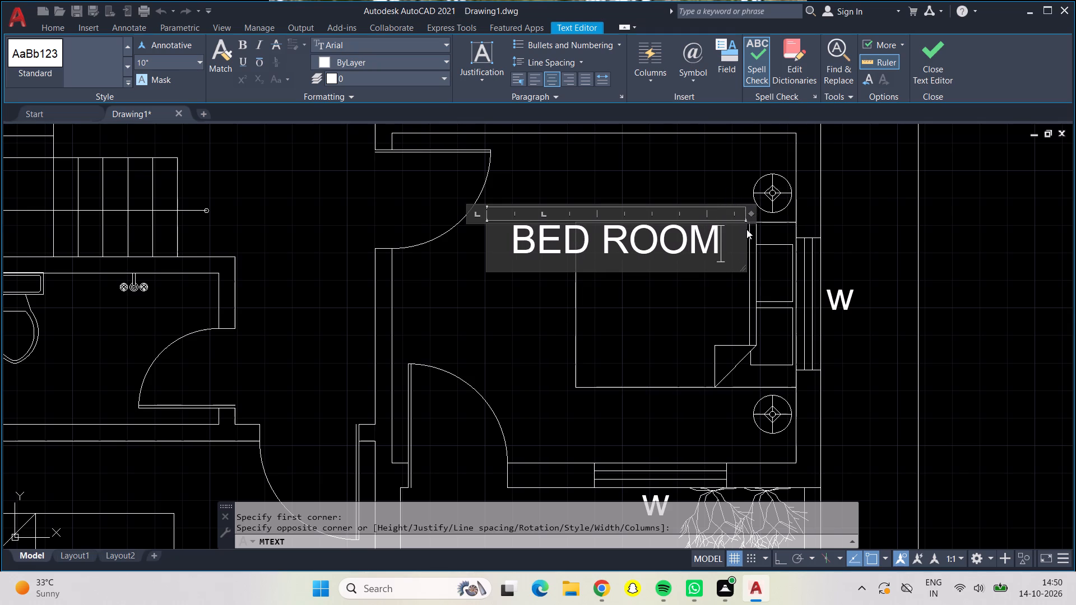
key(2)
key(BackSpace)
key(space)
text(2)
key(Return)
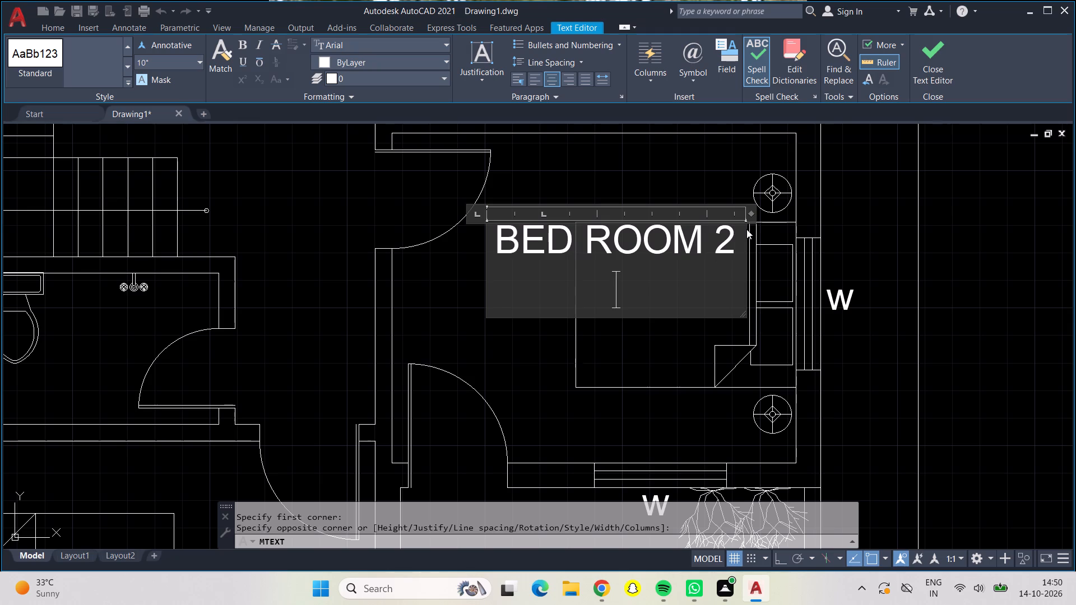
Add the centred size line 12'3" X 10'0" beneath BED ROOM 2 and finish the text.
text(12')
key(3)
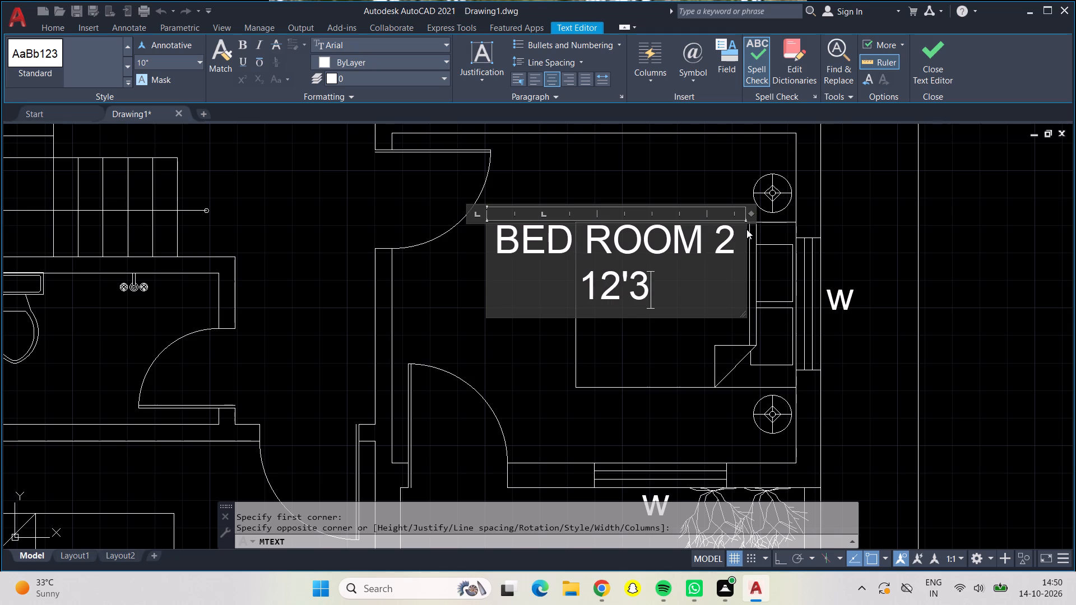
key(shift+Return)
key(BackSpace)
key(apostrophe)
key(BackSpace)
text(" X)
key(space)
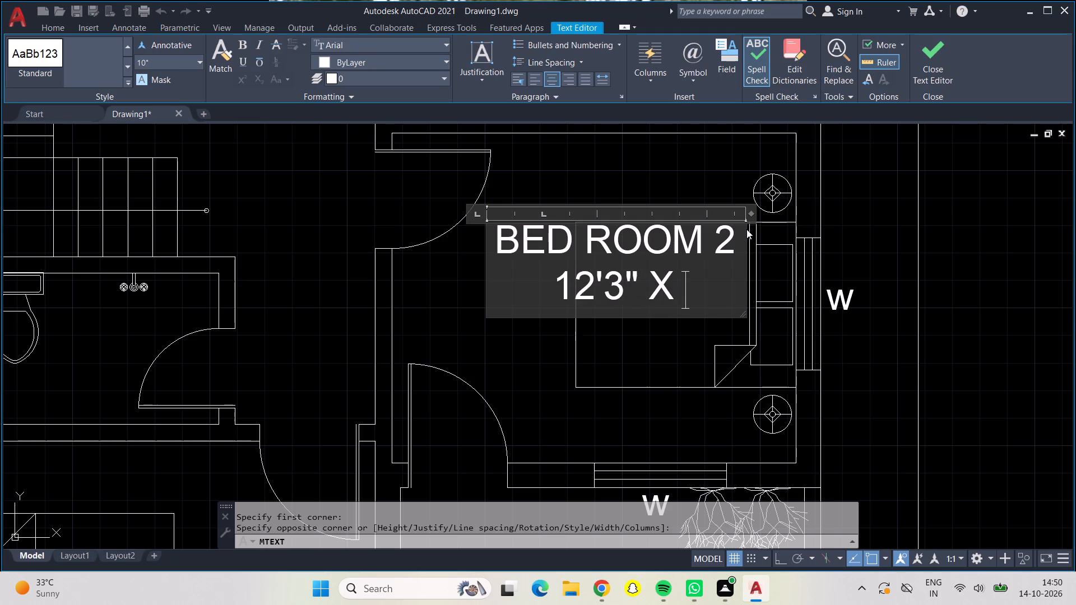
key(0)
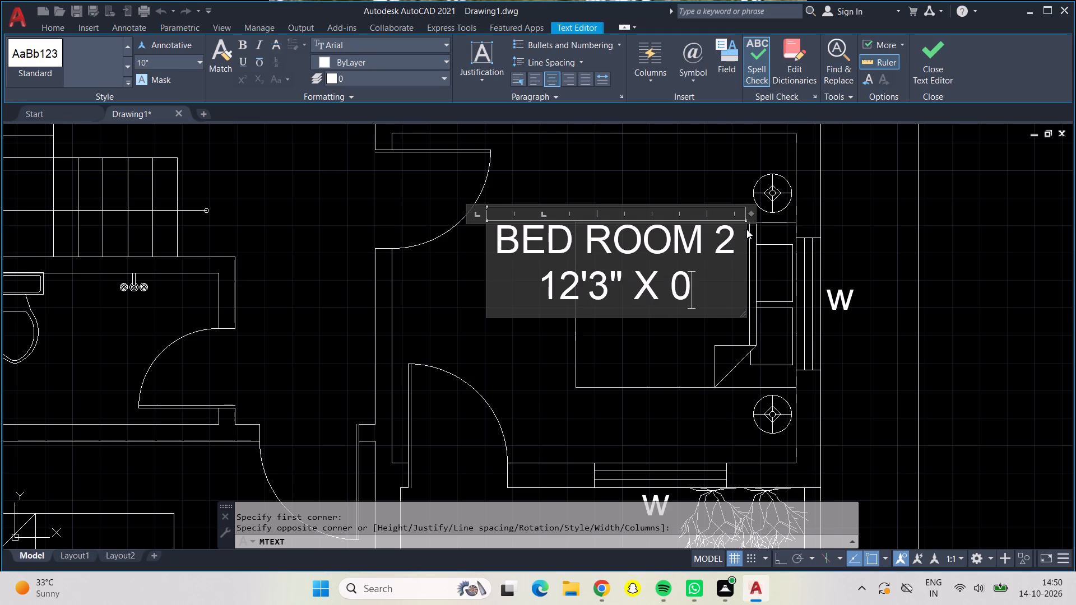
key(BackSpace)
text(10)
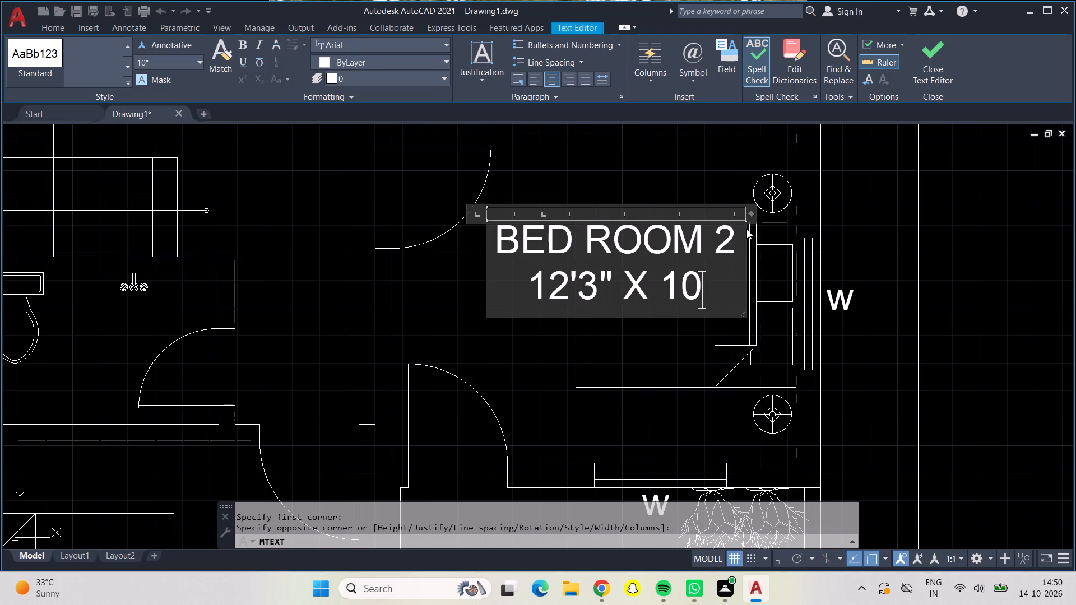
text('0")
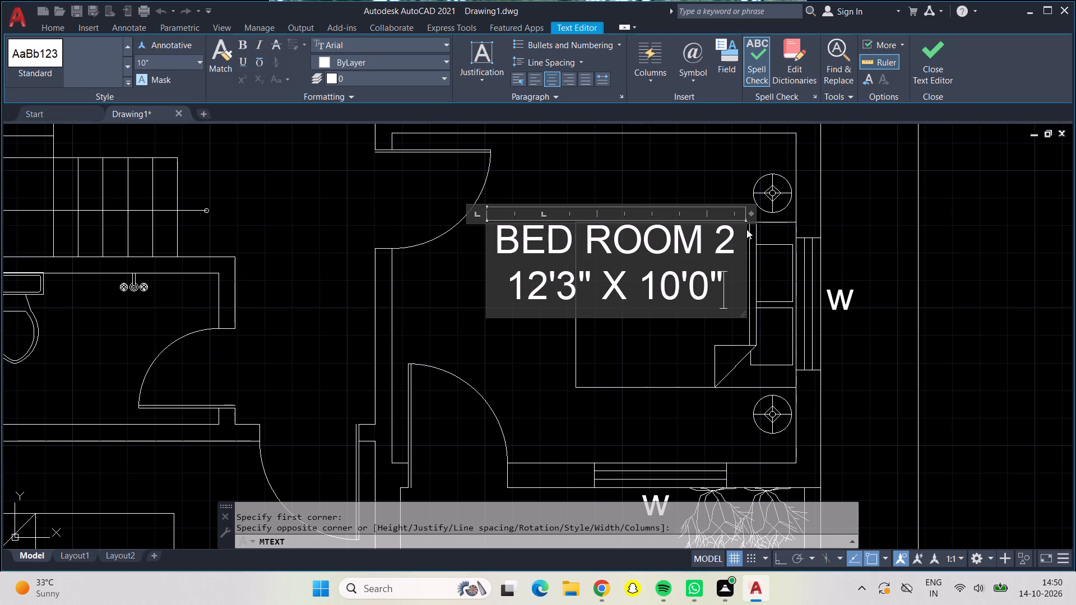
click(435, 304)
Change the name of the bedroom above the living hall to BED ROOM 1 in its label.
middle_drag(489, 252, 474, 467)
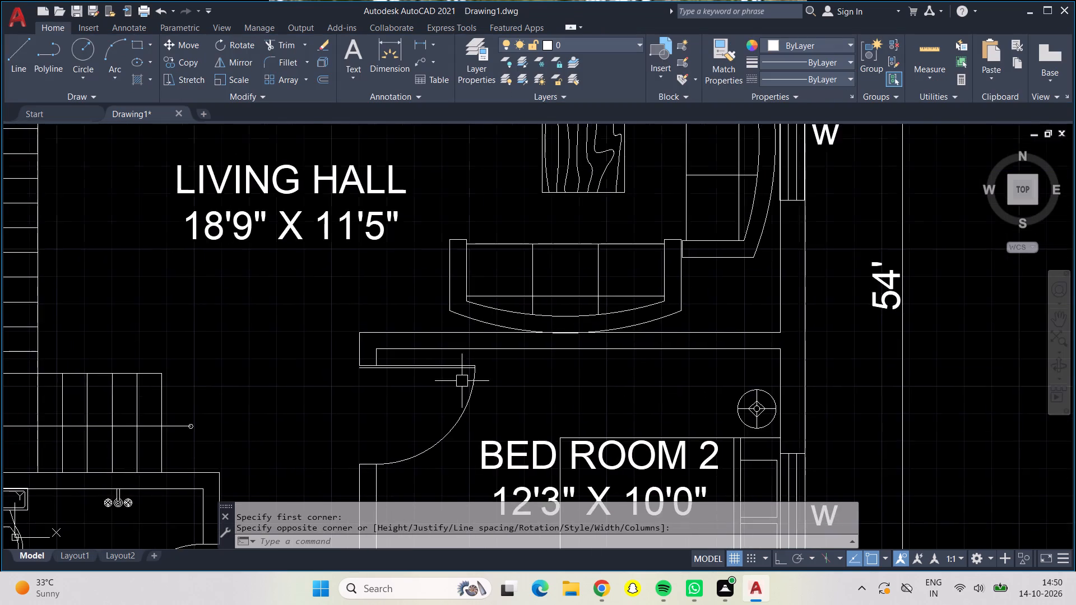
scroll(461, 324, down, 1)
middle_drag(465, 220, 431, 479)
scroll(498, 255, up, 2)
double_click(499, 279)
click(552, 277)
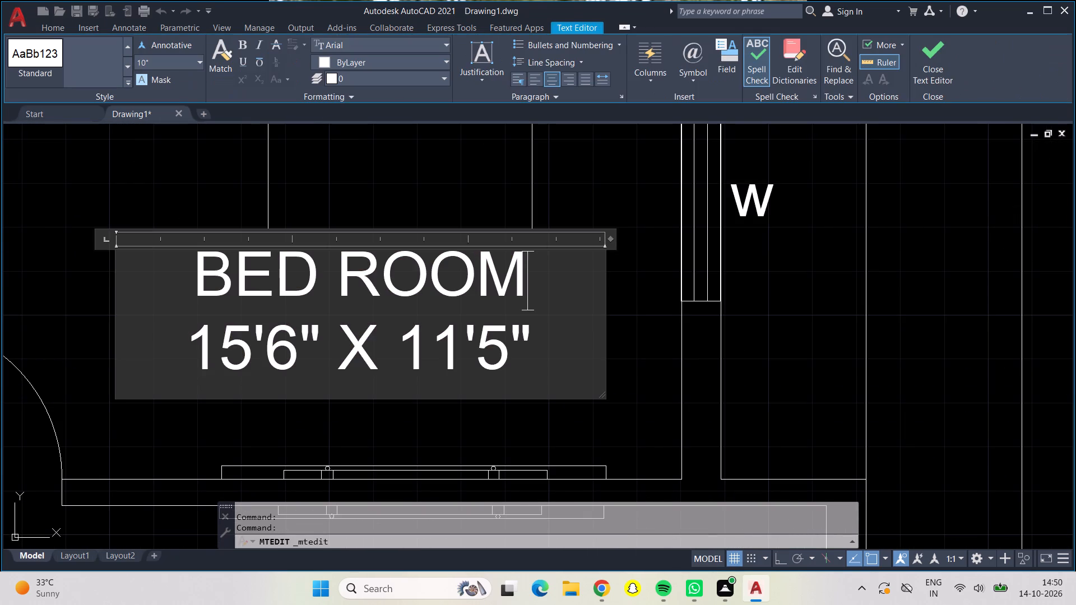
key(space)
text(1)
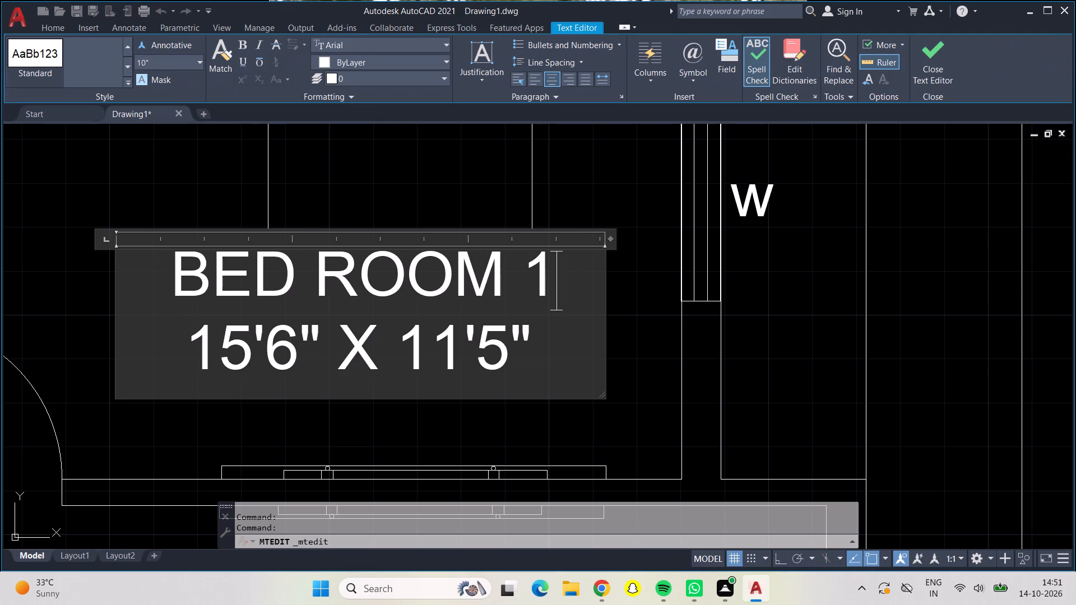
click(257, 208)
Move the BED ROOM 2 label out of the plan into the empty space beyond the 54' dimension.
scroll(257, 208, down, 2)
scroll(257, 208, up, 1)
scroll(257, 207, down, 1)
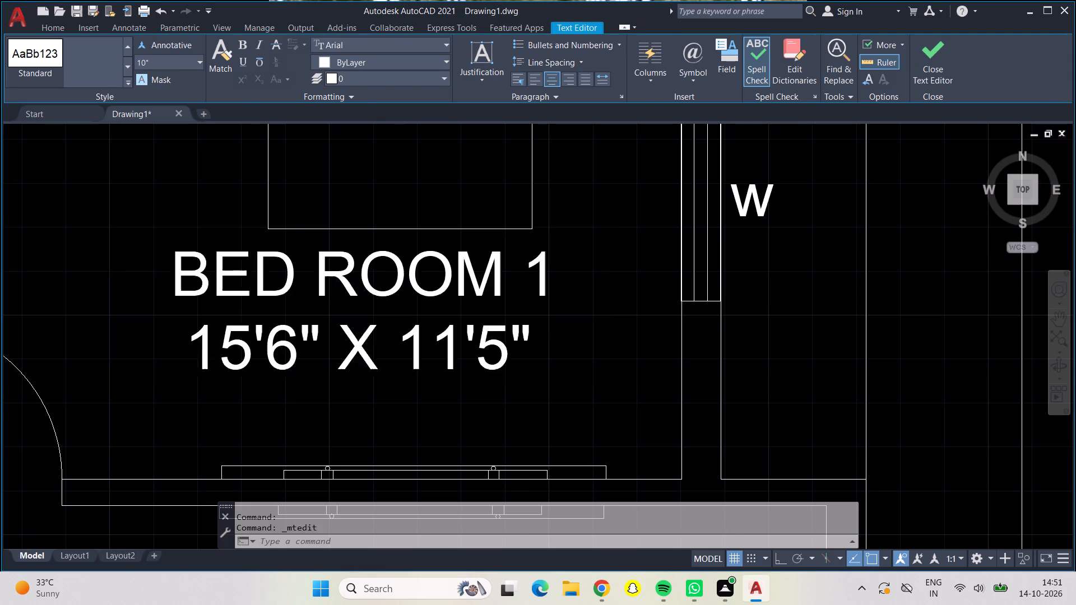
scroll(373, 280, up, 1)
scroll(373, 280, down, 1)
scroll(279, 302, down, 2)
middle_drag(247, 397, 517, 268)
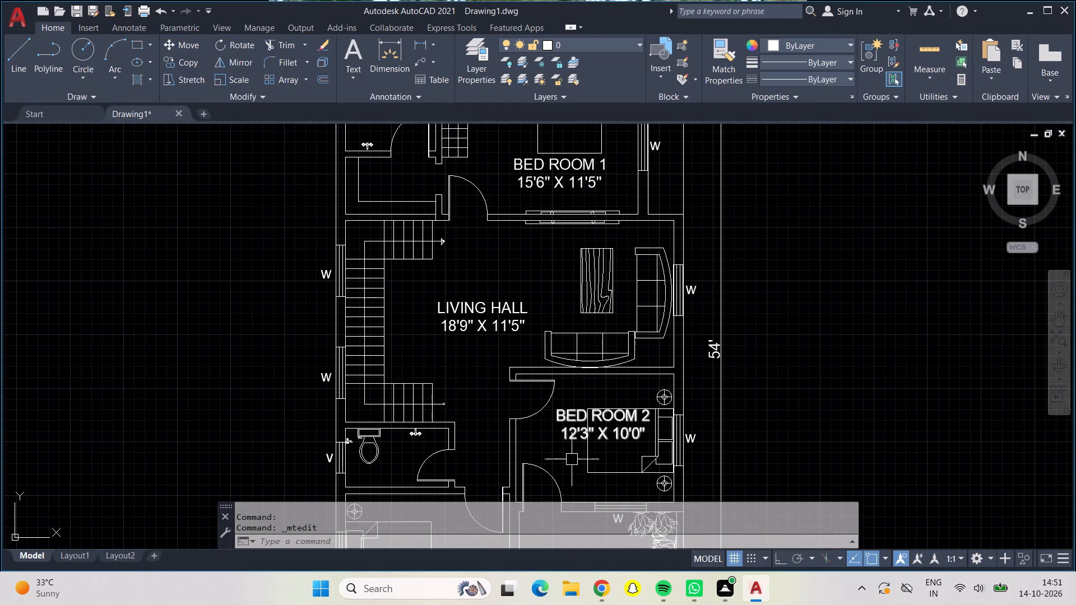
click(583, 428)
click(181, 41)
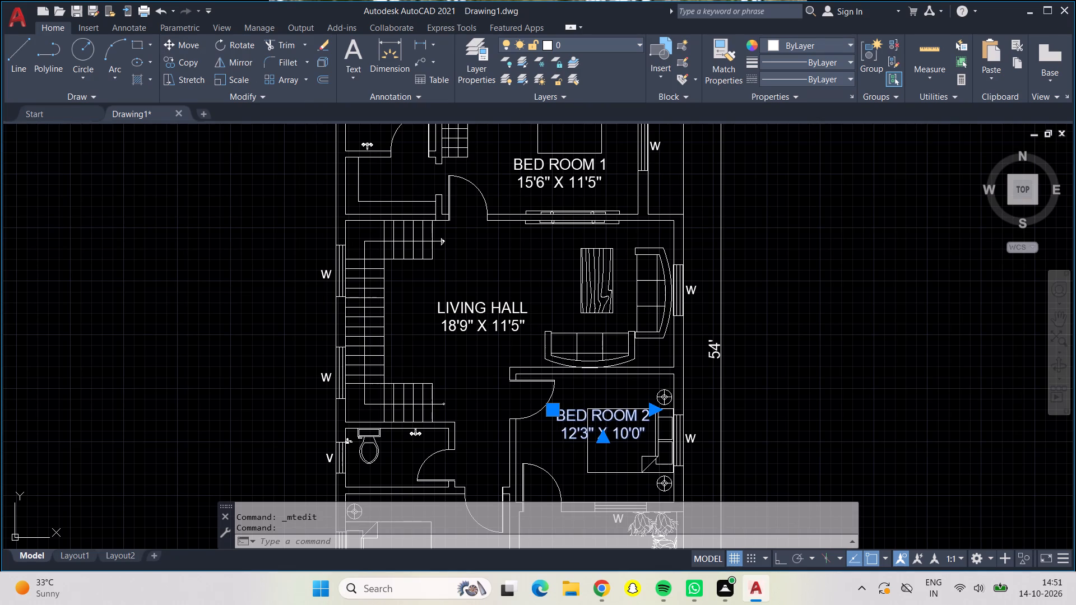
click(613, 420)
click(920, 335)
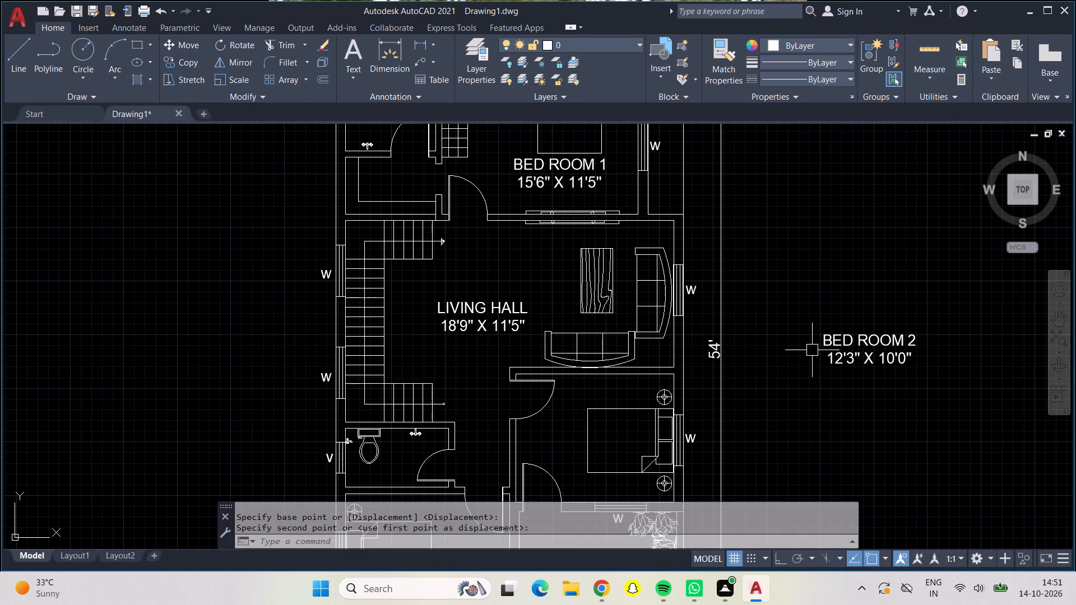
Rotate the BED ROOM 2 label 90° clockwise with Ortho on so it reads vertically downward.
drag(801, 296, 906, 292)
click(960, 483)
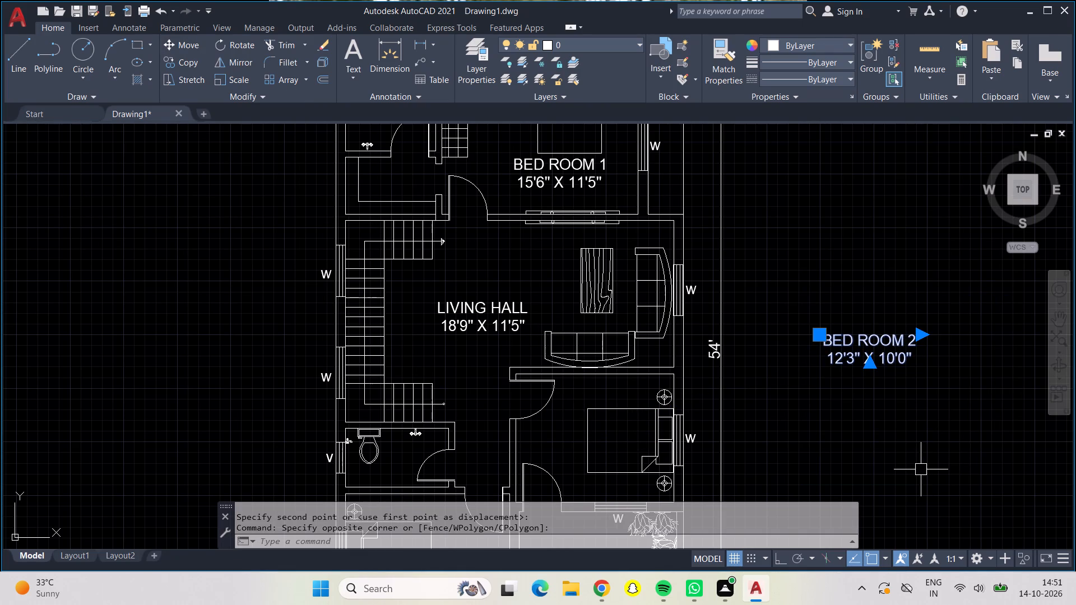
key(F8)
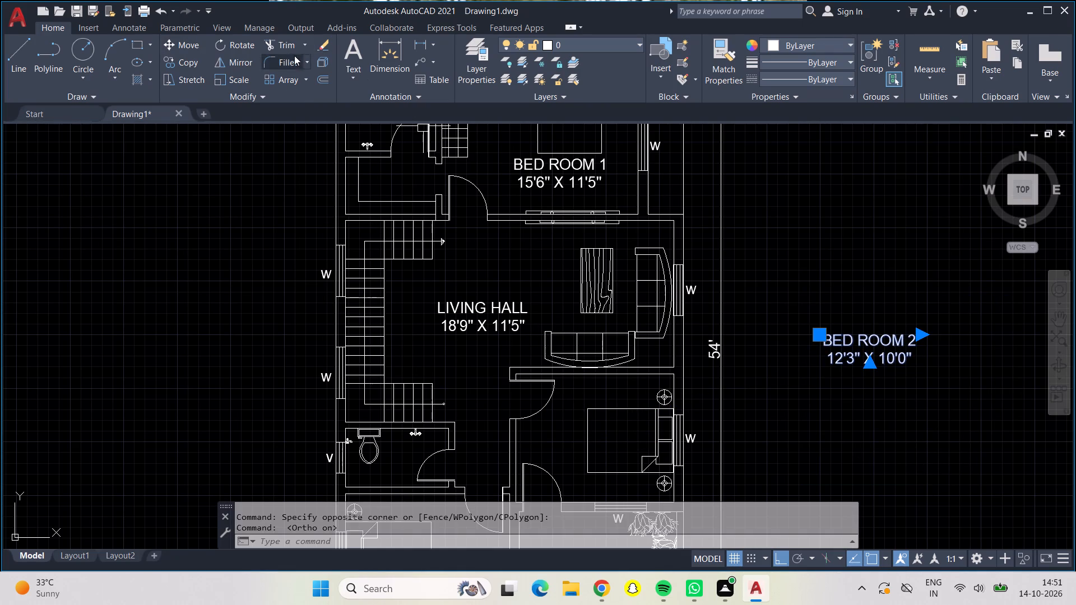
click(256, 46)
click(906, 341)
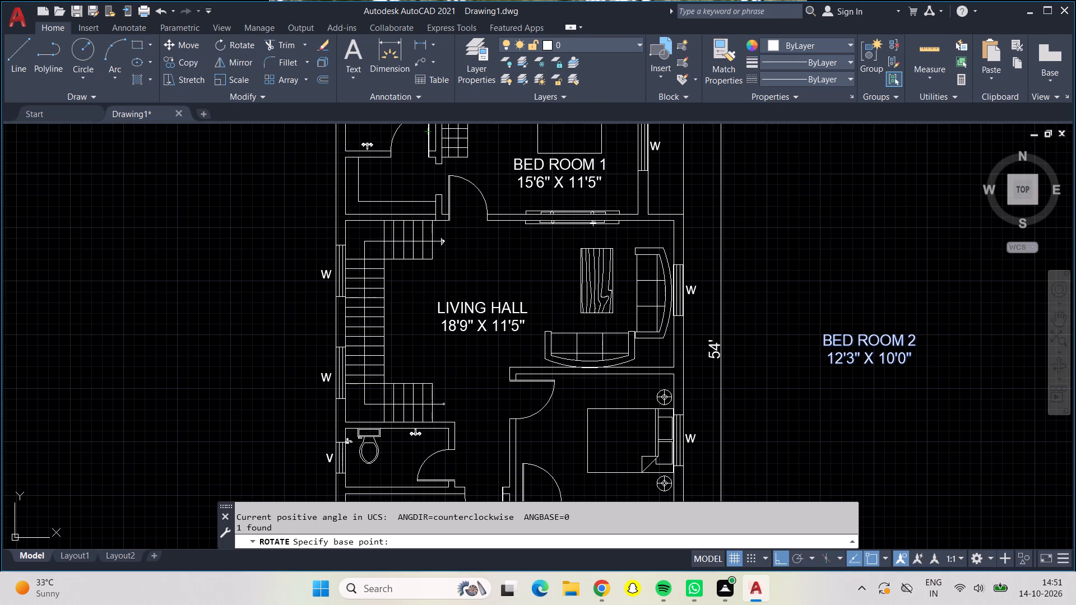
click(902, 417)
Move the rotated BED ROOM 2 label back into its bedroom, with Ortho off, between the doors and the bed.
click(847, 226)
drag(971, 421, 965, 408)
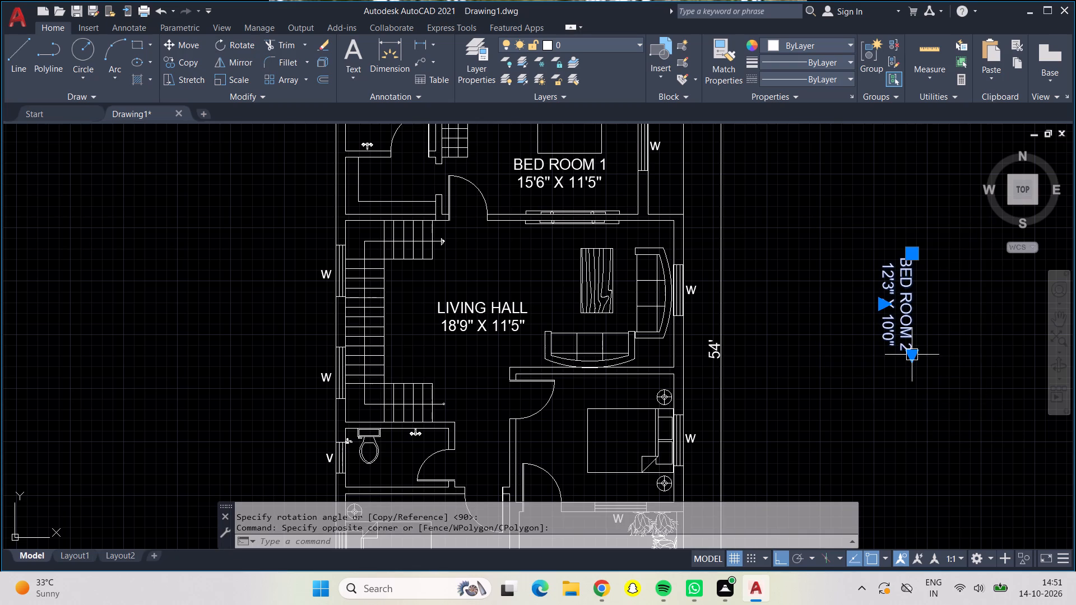
click(185, 48)
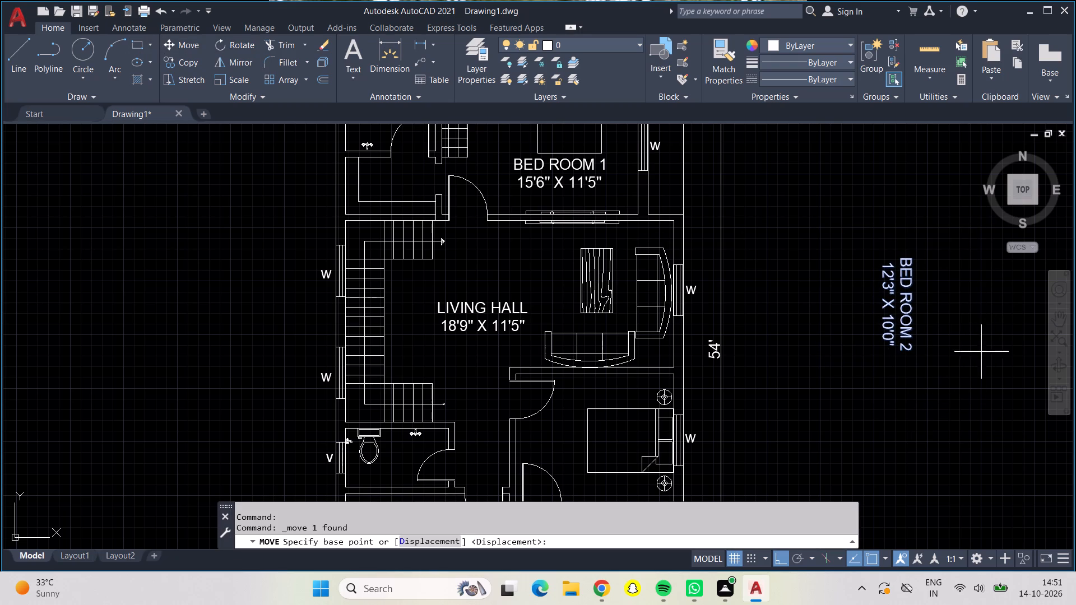
drag(905, 307, 882, 322)
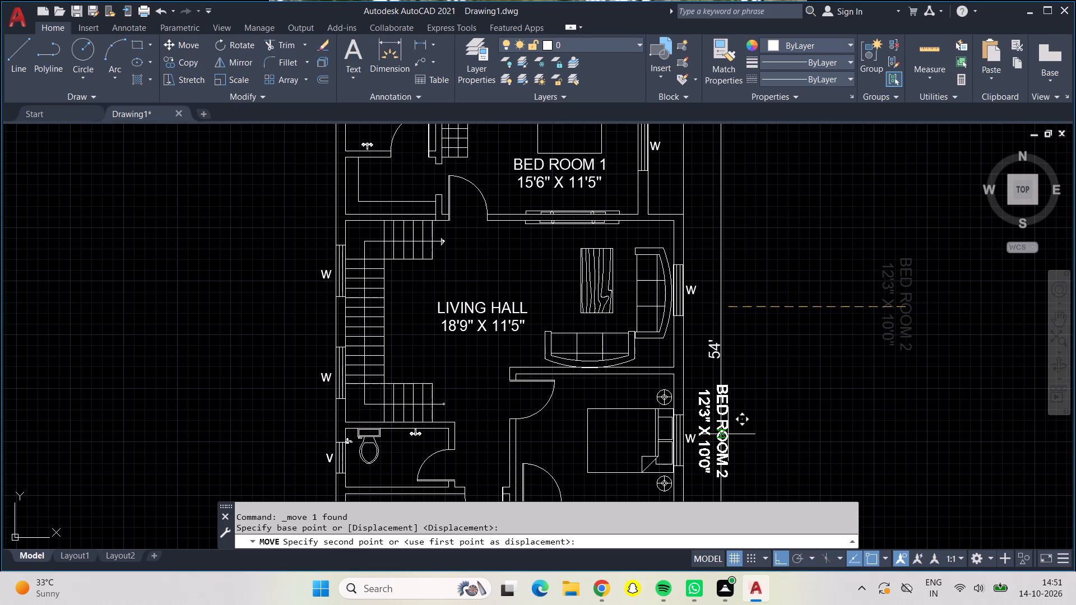
key(F8)
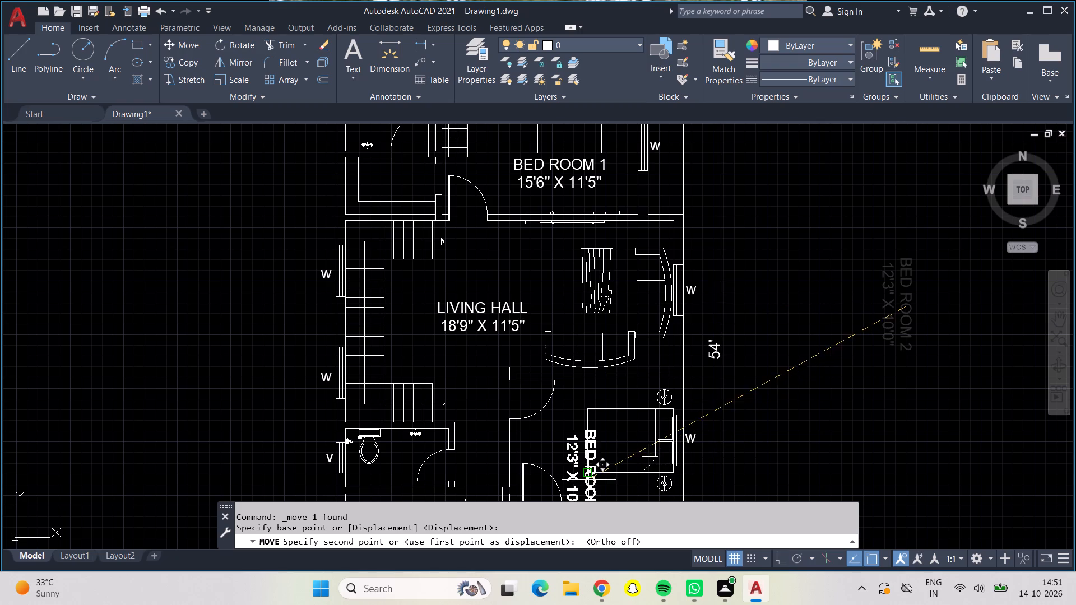
middle_drag(554, 446, 581, 306)
scroll(585, 304, up, 1)
scroll(585, 304, down, 1)
scroll(585, 304, up, 1)
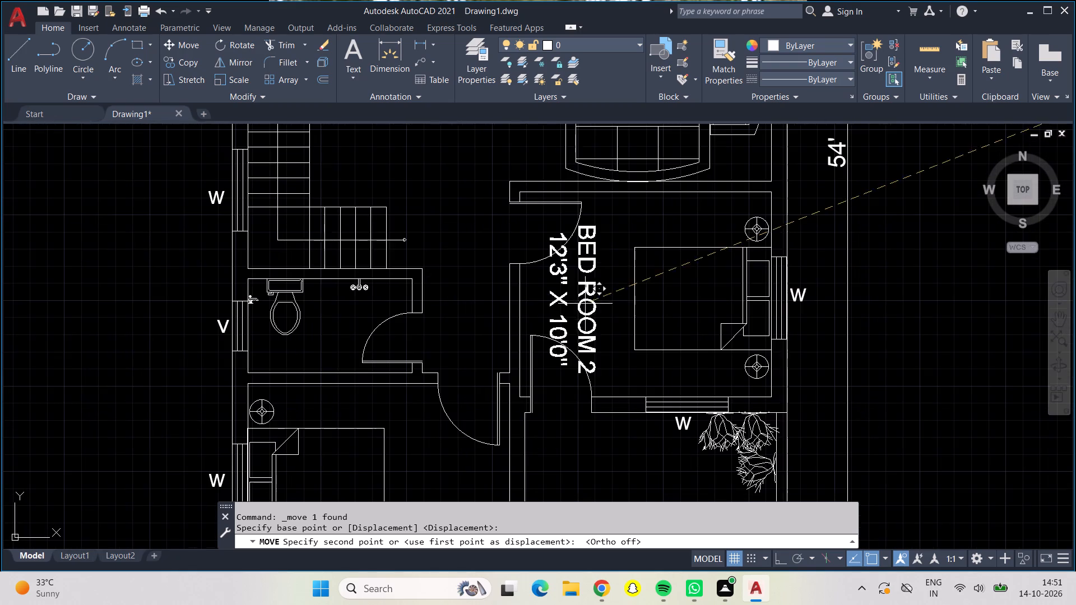
click(622, 307)
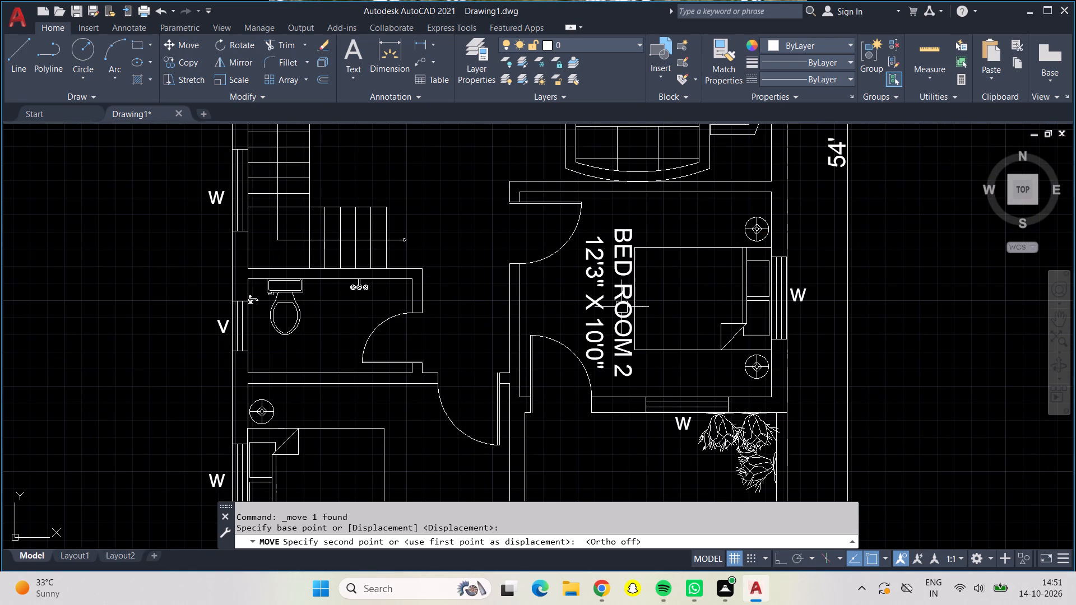
Copy the BED ROOM 2 label into the bedroom below the toilet, beside the foot of its bed.
scroll(543, 295, down, 1)
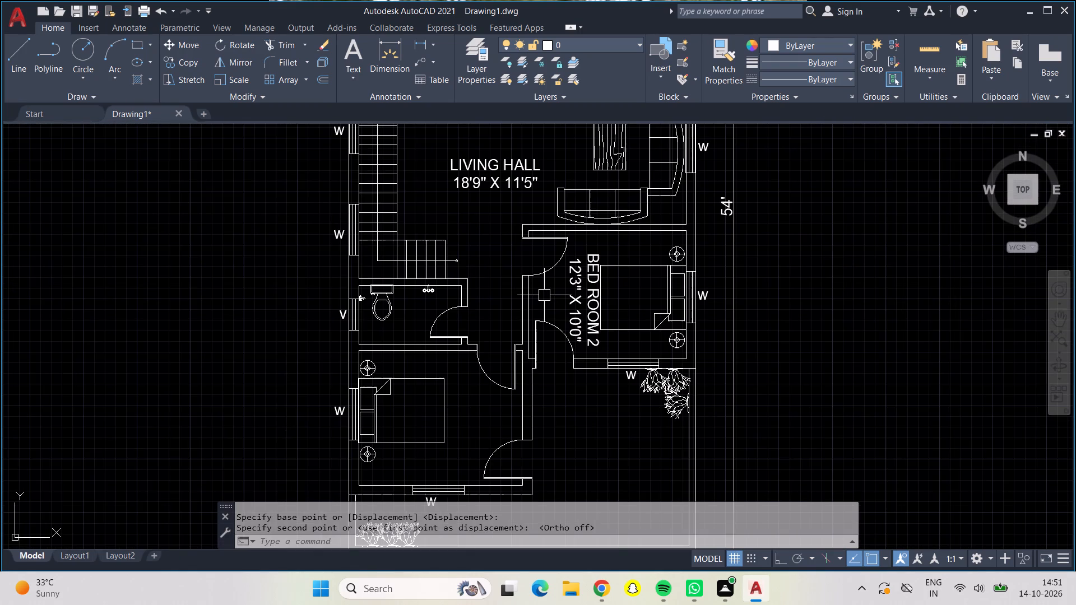
middle_drag(544, 295, 597, 401)
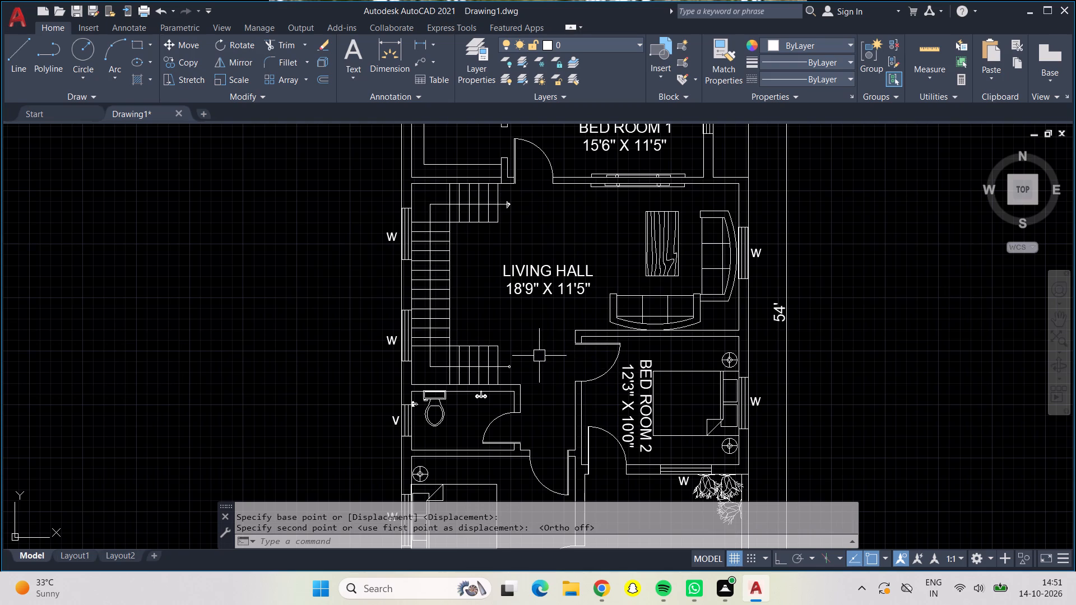
middle_drag(537, 356, 578, 404)
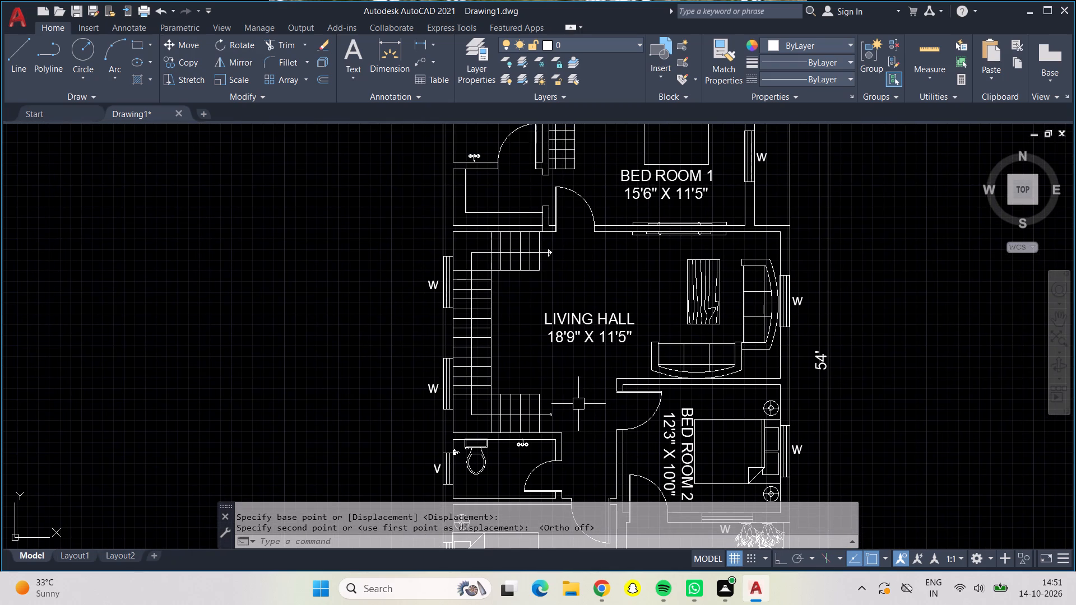
middle_drag(592, 387, 601, 427)
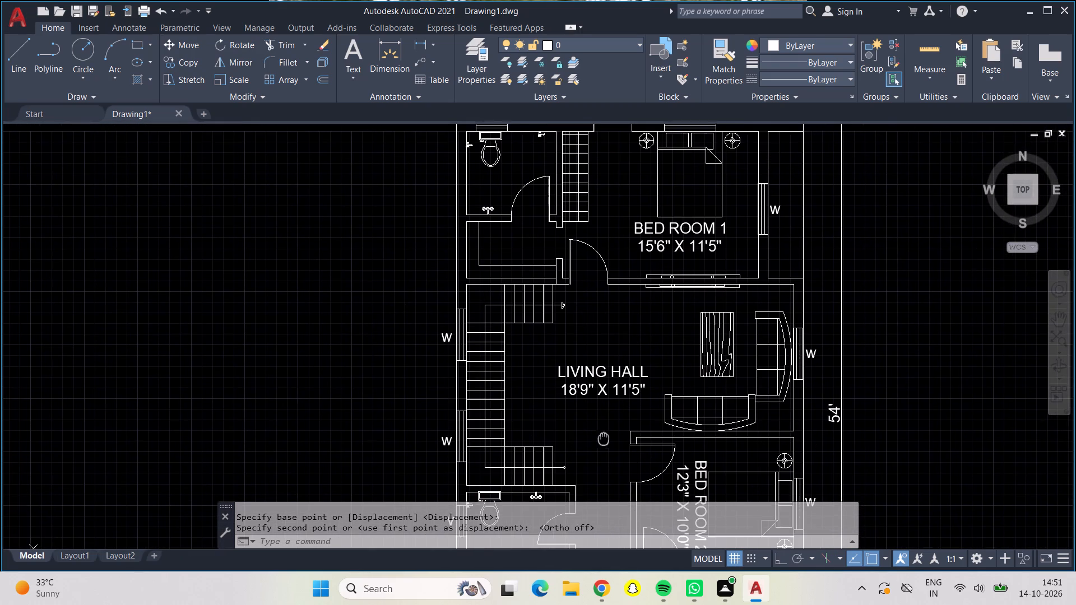
middle_drag(601, 427, 585, 274)
middle_drag(582, 337, 586, 256)
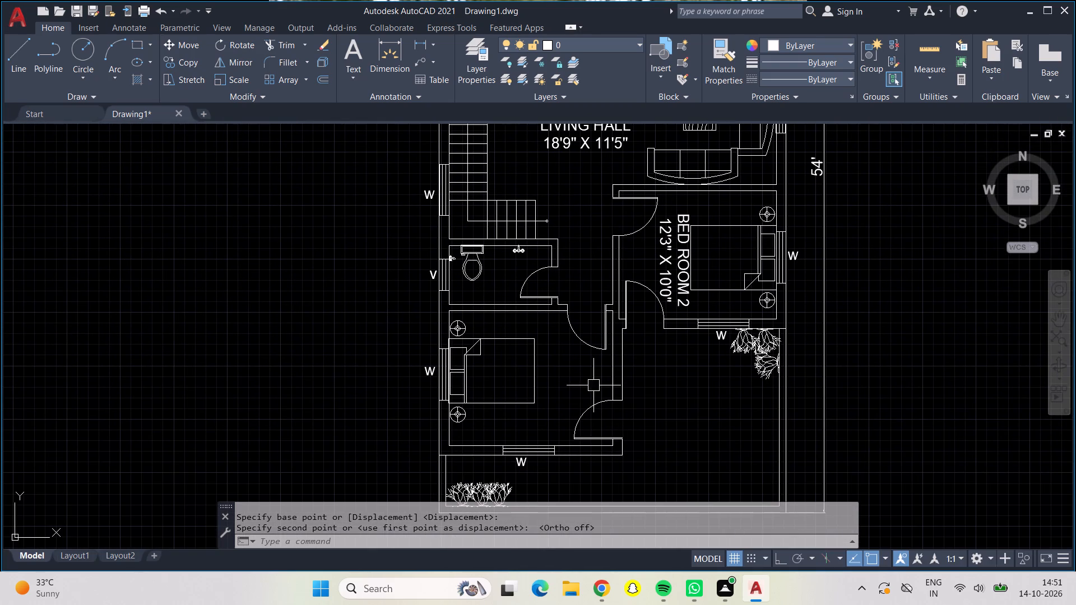
middle_click(568, 347)
middle_drag(565, 378, 565, 363)
middle_drag(565, 363, 567, 314)
scroll(567, 314, up, 1)
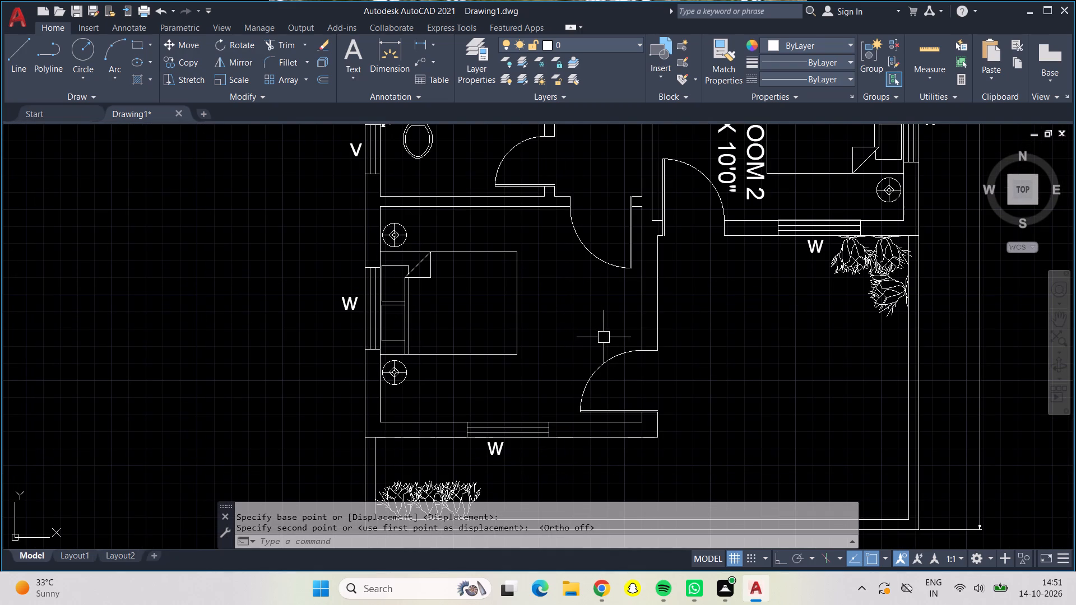
middle_drag(753, 313, 748, 412)
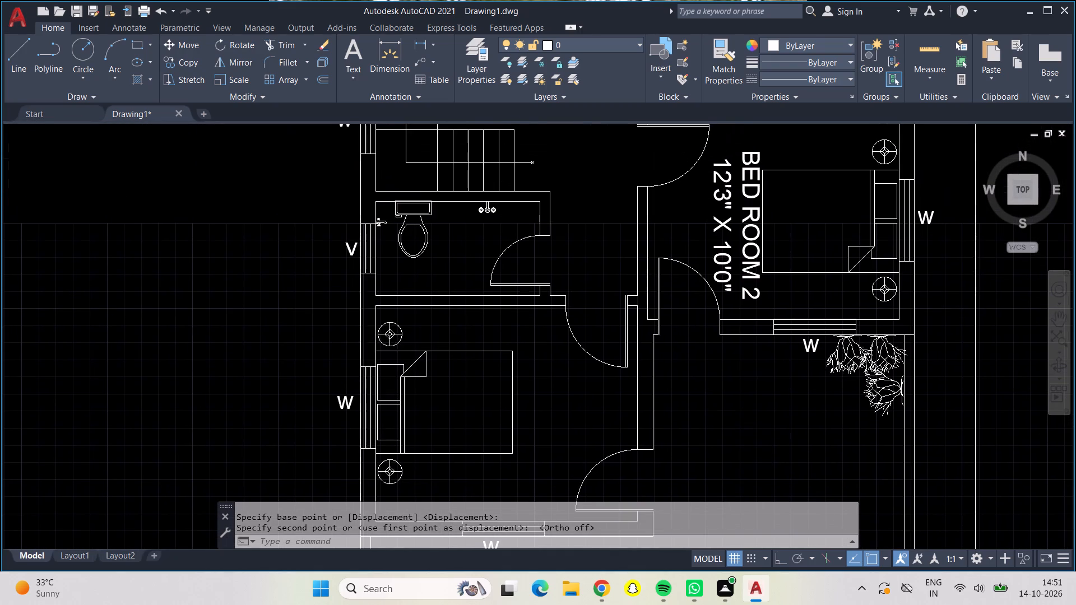
click(731, 220)
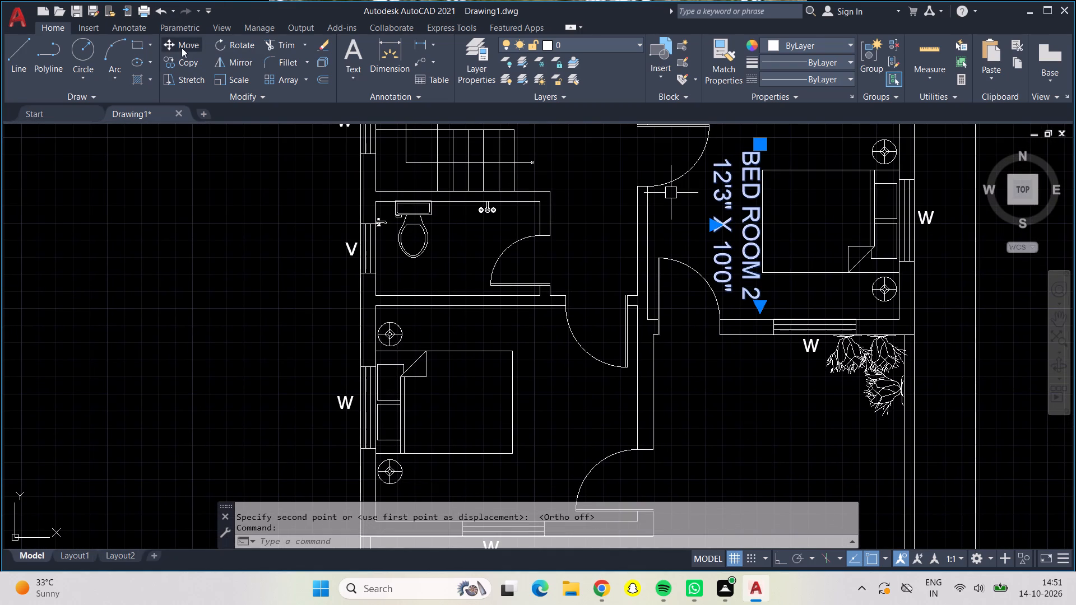
click(199, 62)
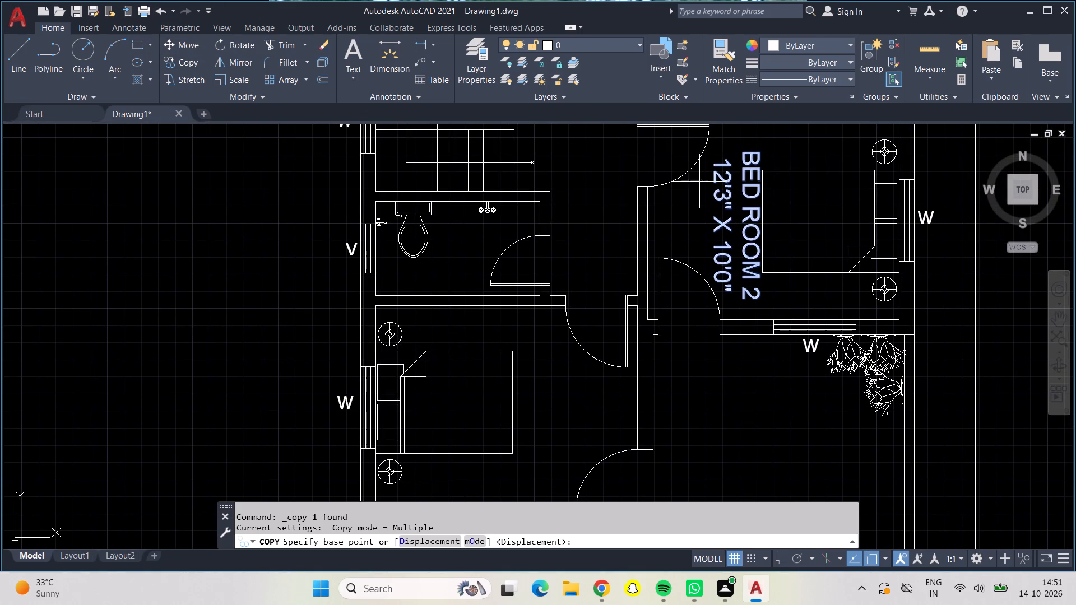
click(734, 233)
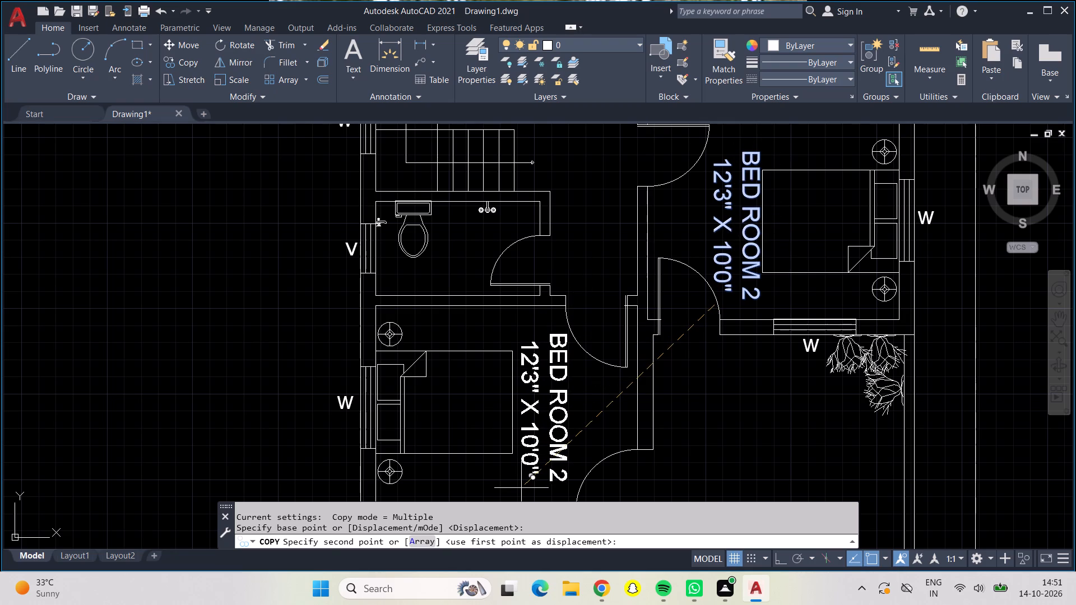
click(521, 488)
key(Escape)
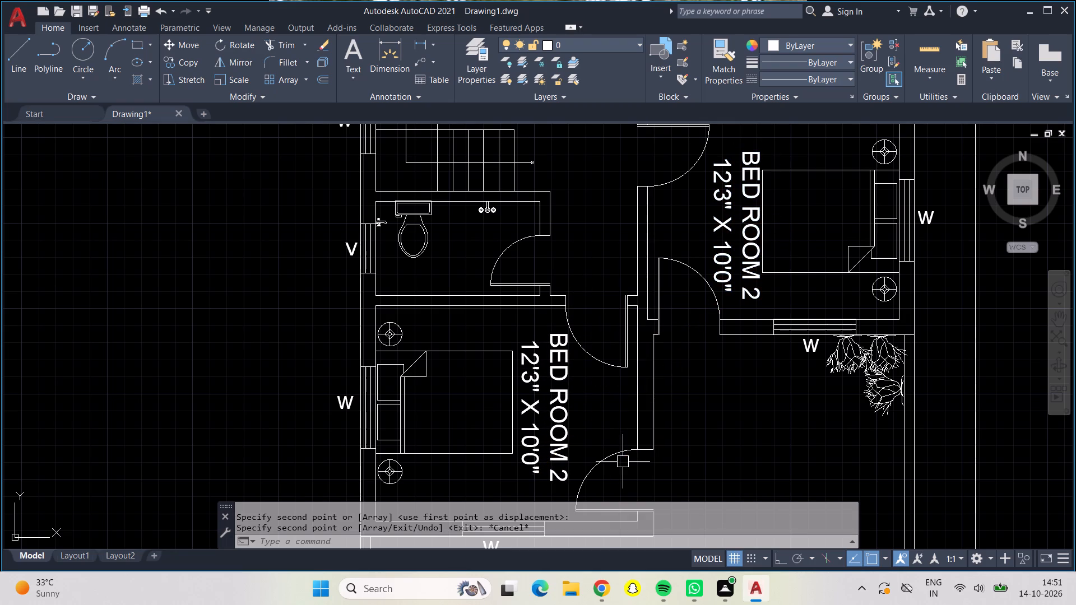
Rename the copied label in the bedroom below the toilet as BED ROOM 3.
middle_drag(589, 419, 636, 298)
double_click(589, 298)
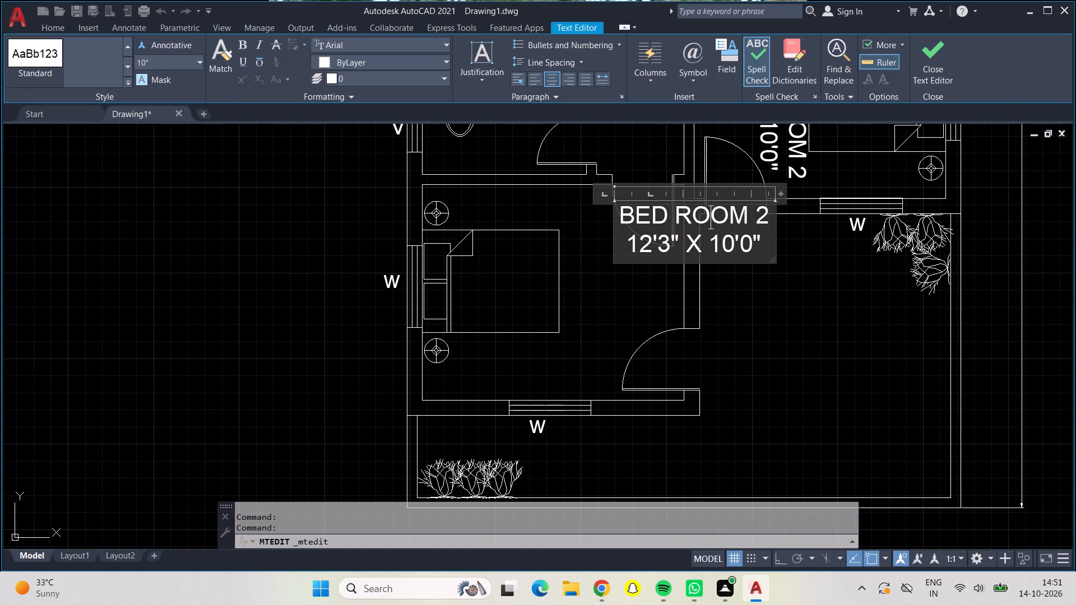
click(766, 215)
key(BackSpace)
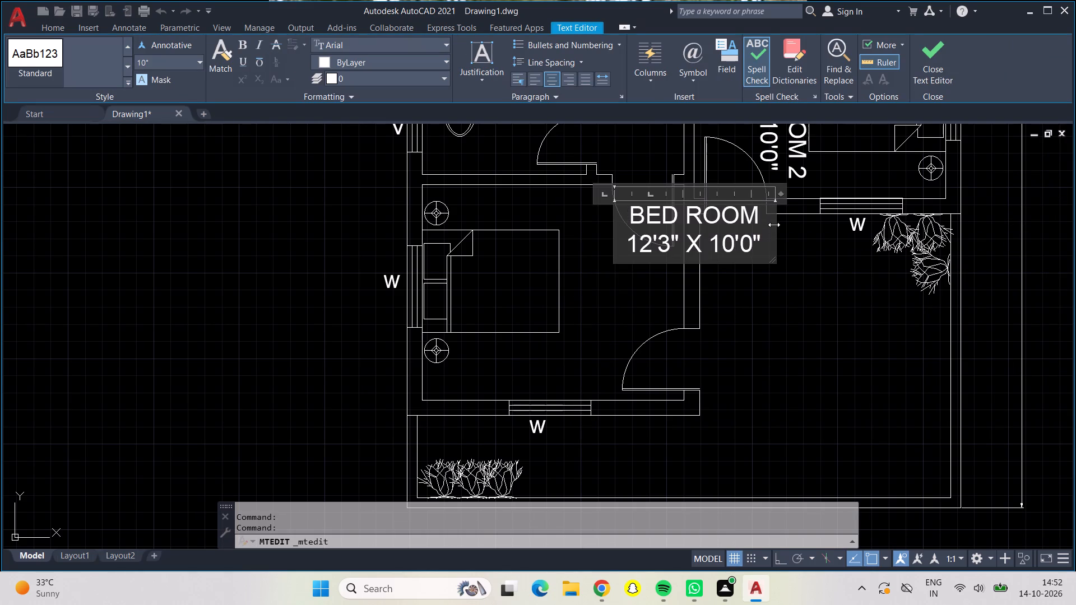
key(3)
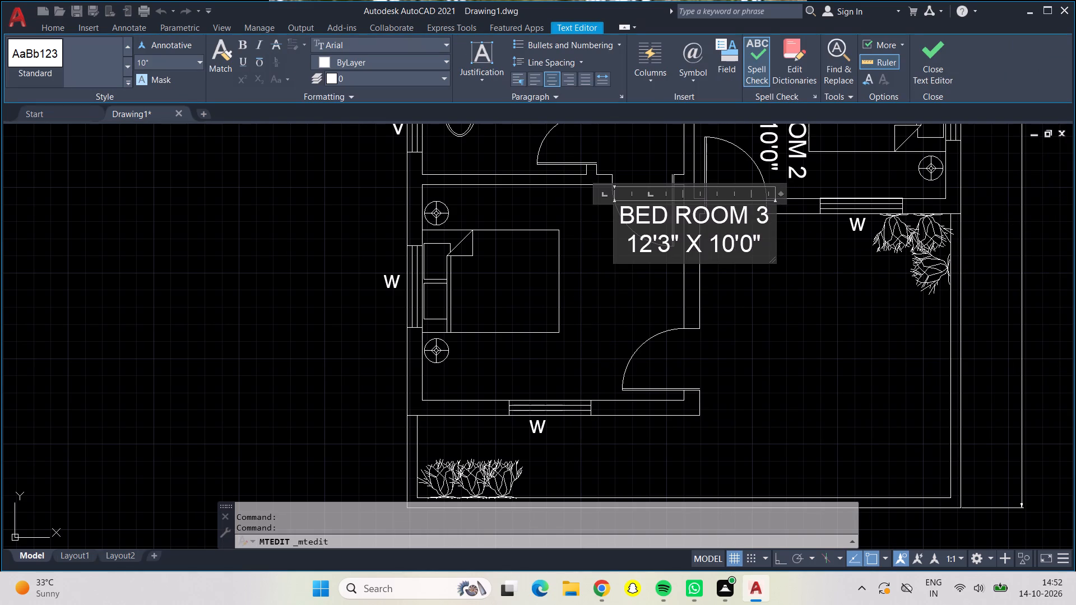
Replace the size line of the BED ROOM 3 label with 12'8" X 11'0" and finish the text edit.
click(760, 243)
key(BackSpace)
key(BackSpace)
key(BackSpace)
key(BackSpace)
key(BackSpace)
key(BackSpace)
key(BackSpace)
key(BackSpace)
key(BackSpace)
key(BackSpace)
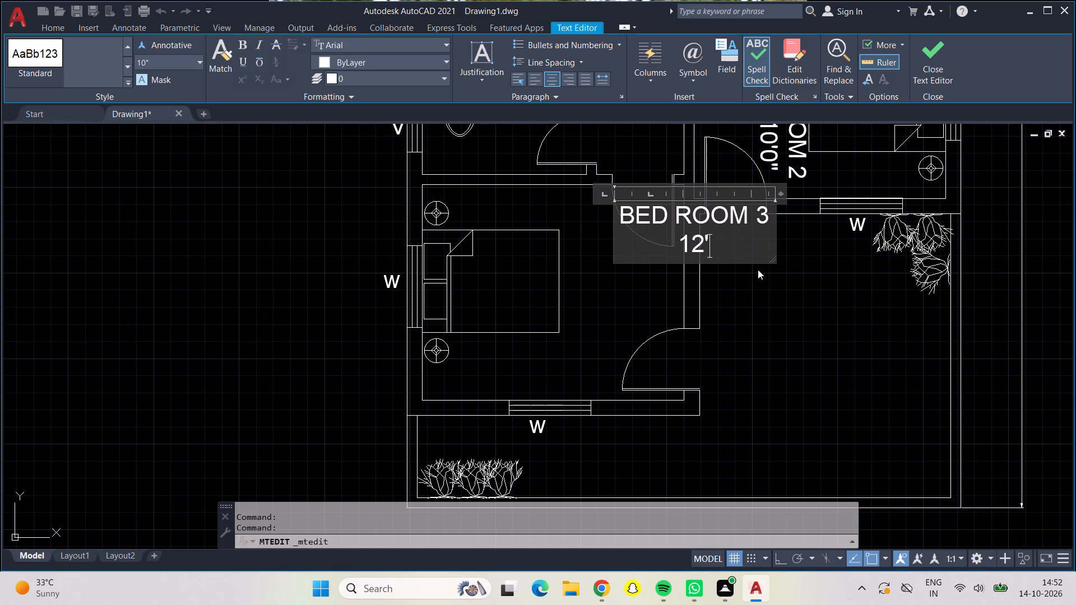
key(BackSpace)
key(BackSpace)
key(BackSpace)
text(12')
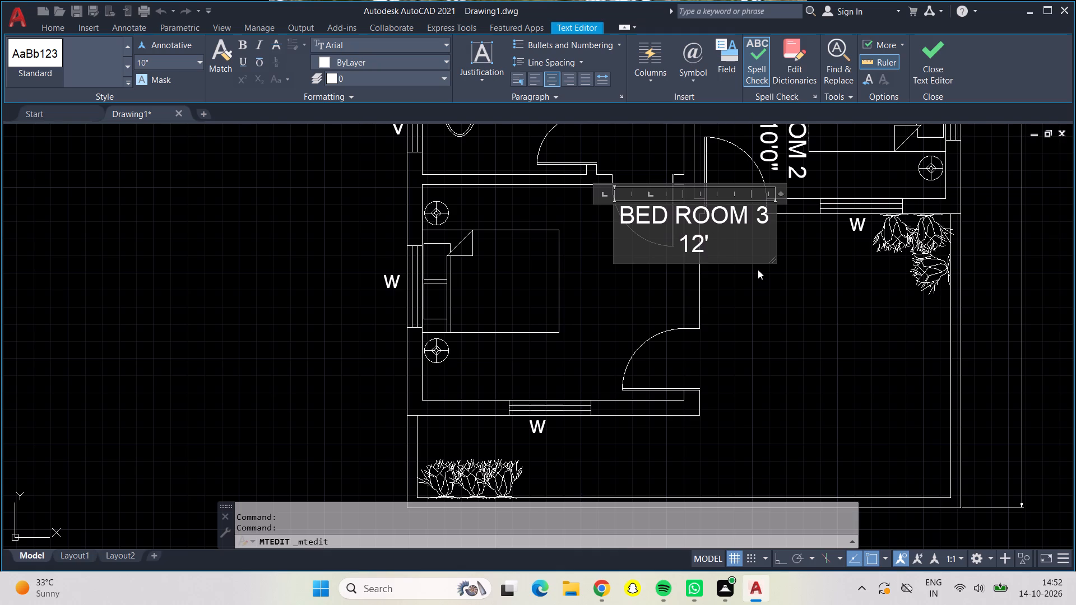
text(8")
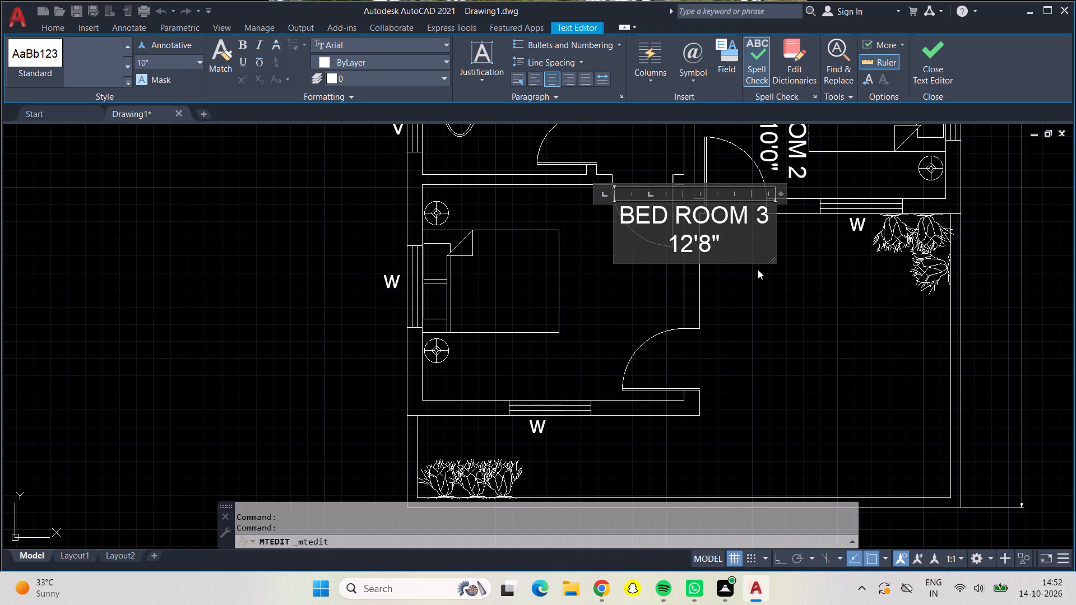
key(space)
text(X)
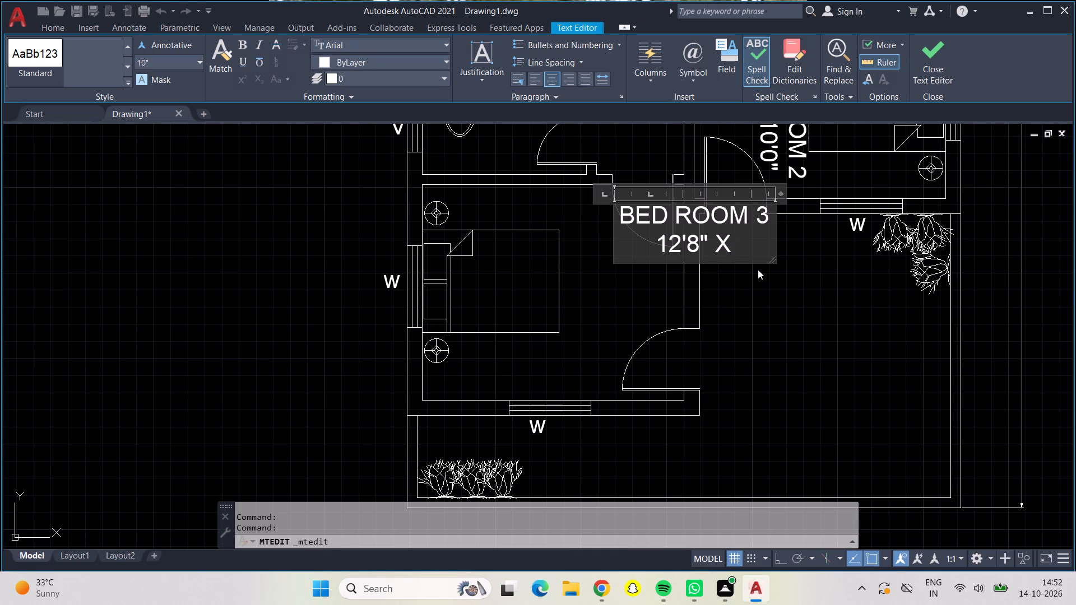
key(space)
text(11)
key(apostrophe)
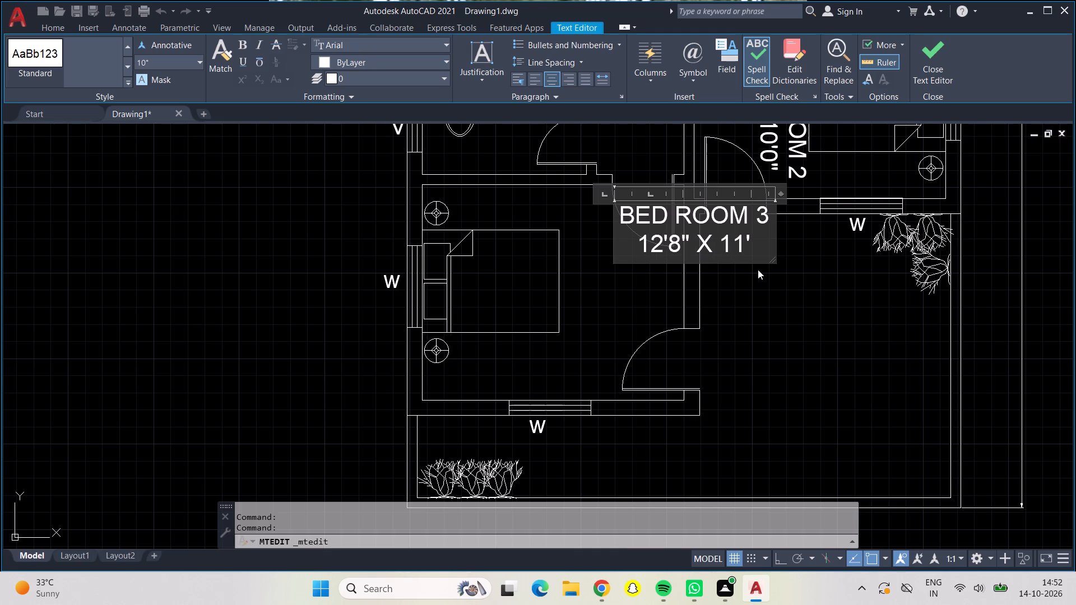
text(0")
click(743, 334)
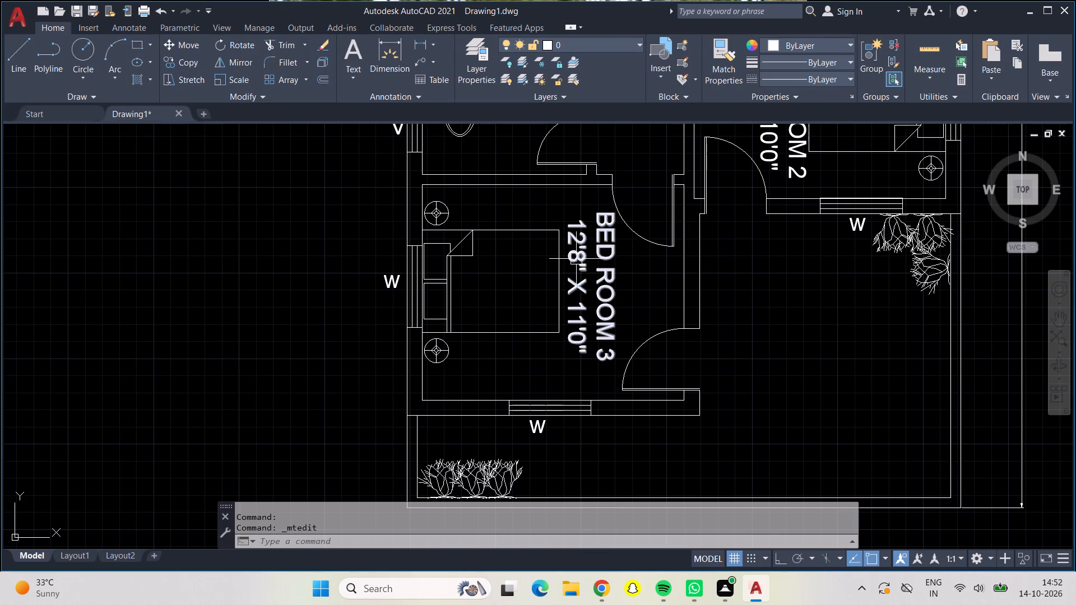
Rotate the BED ROOM 3 label 180° with Ortho on so it reads vertically upward.
click(574, 258)
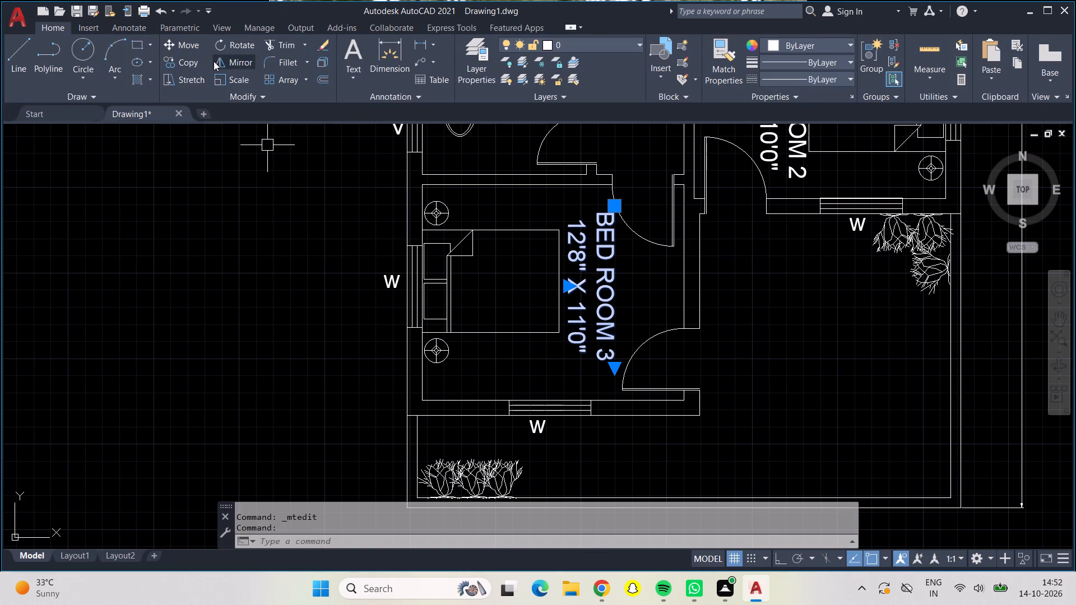
key(F8)
click(233, 45)
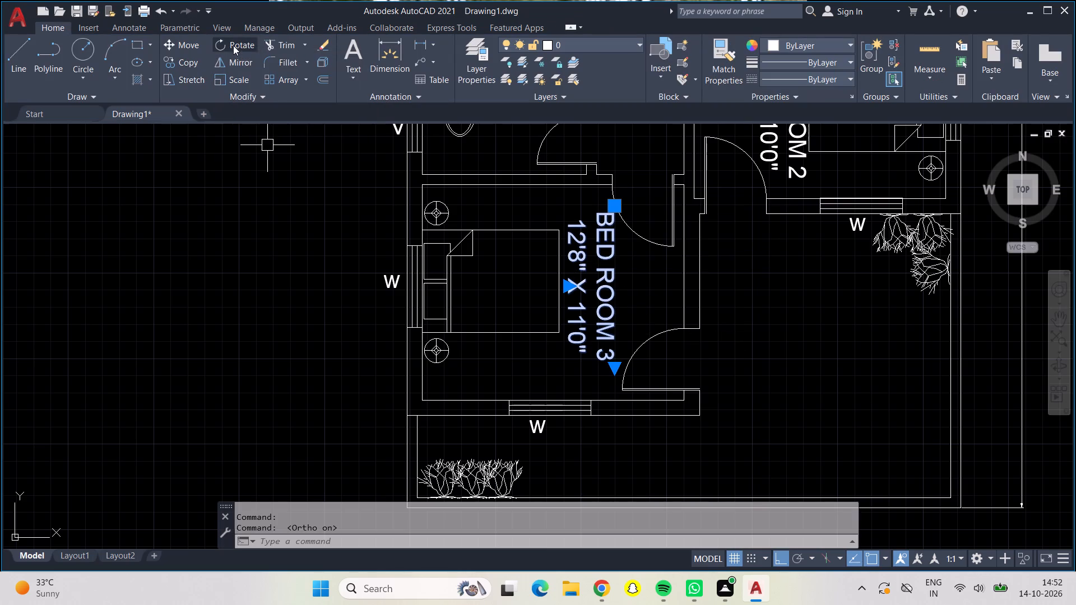
click(617, 346)
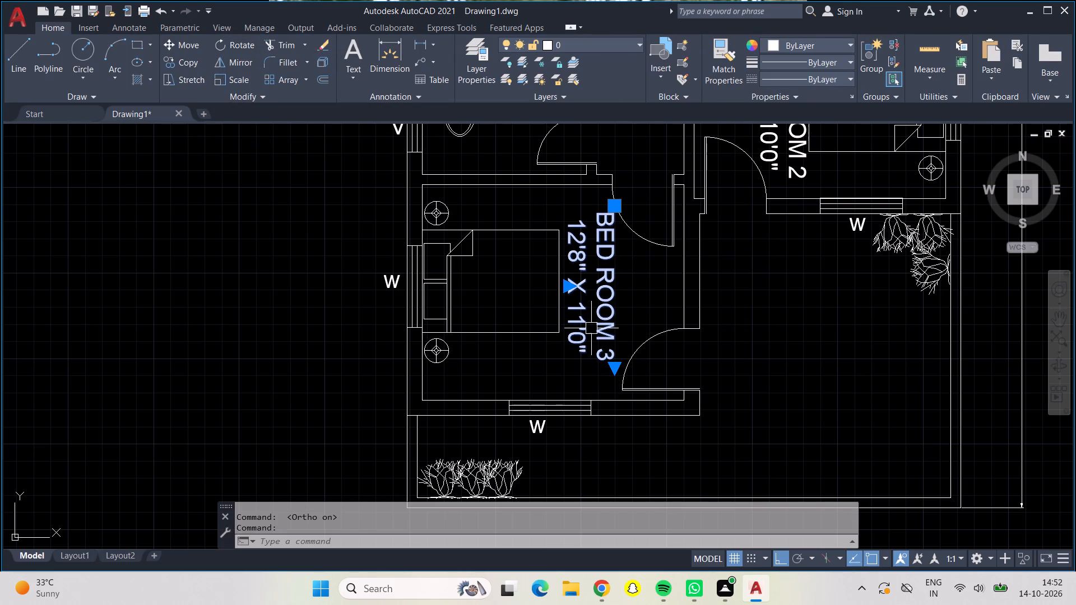
click(225, 49)
drag(586, 346, 573, 348)
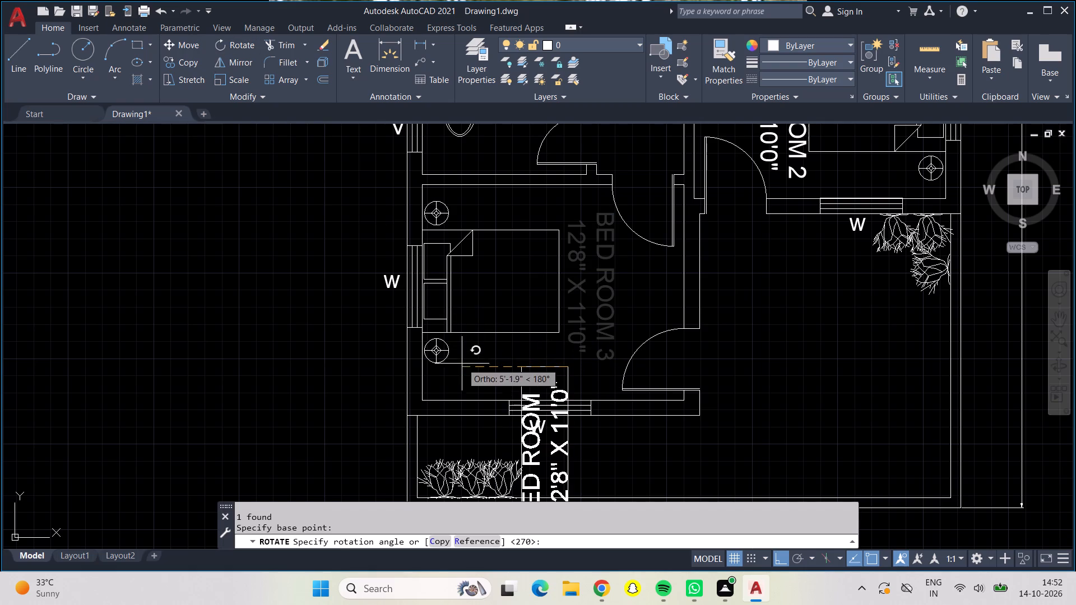
click(277, 404)
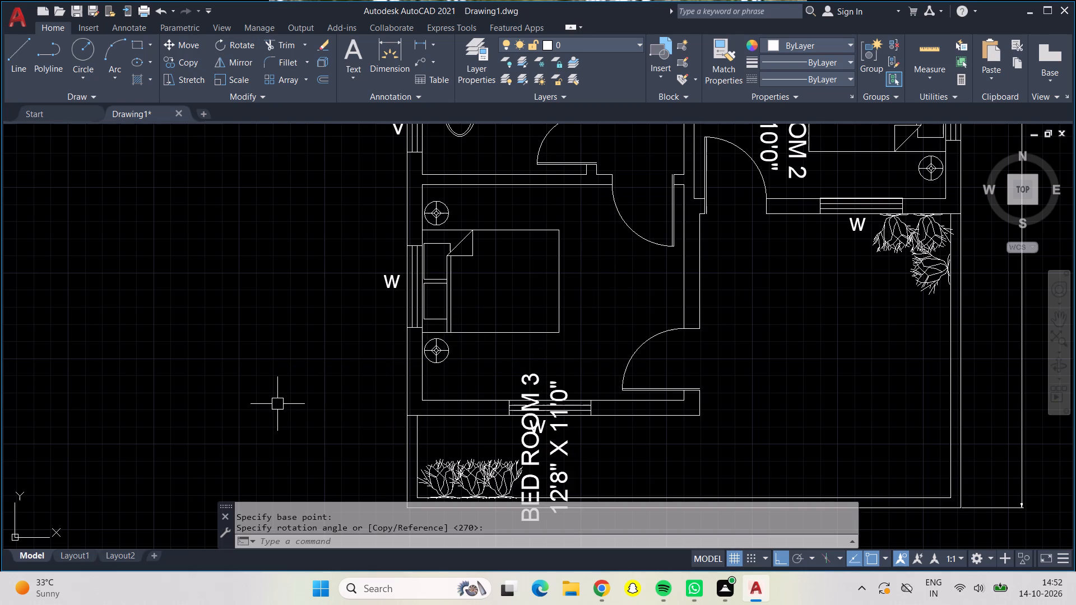
Move the rotated BED ROOM 3 label back into its bedroom, with Ortho off, just beyond the foot of the bed.
click(536, 438)
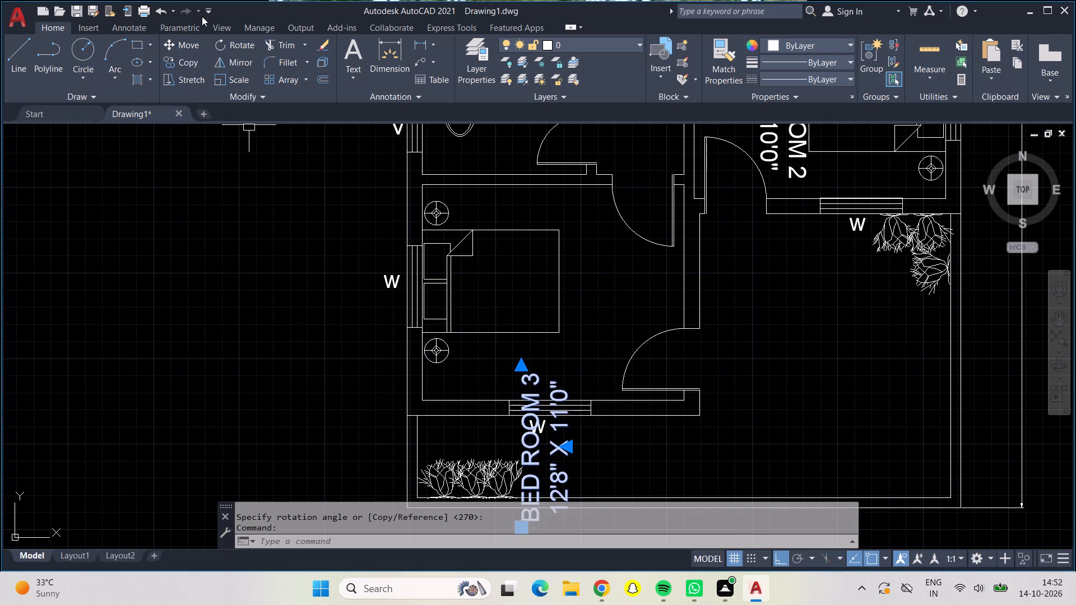
click(190, 49)
drag(535, 430, 552, 404)
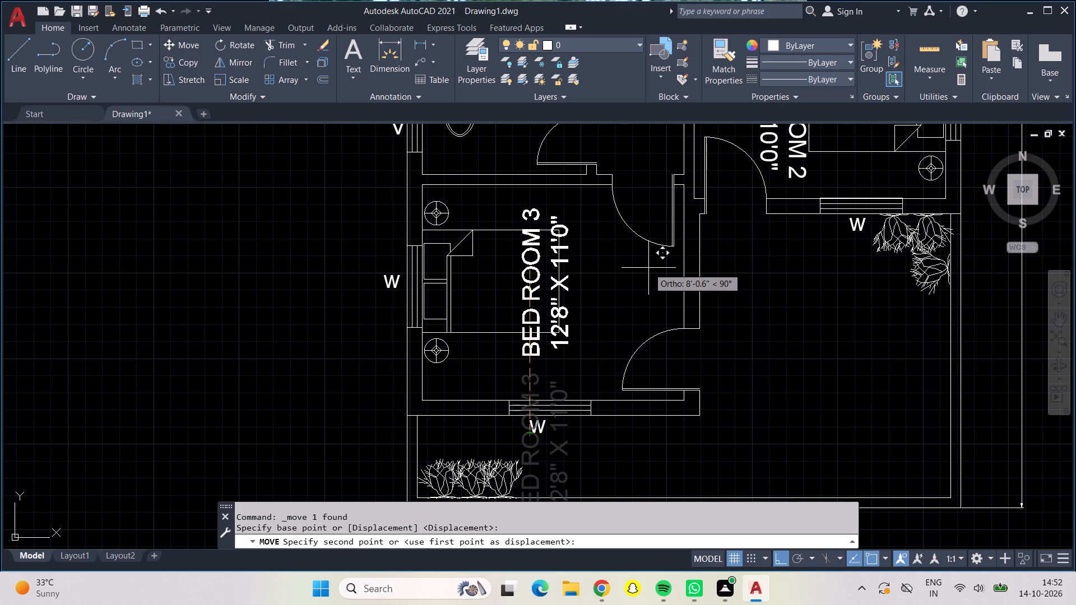
key(F8)
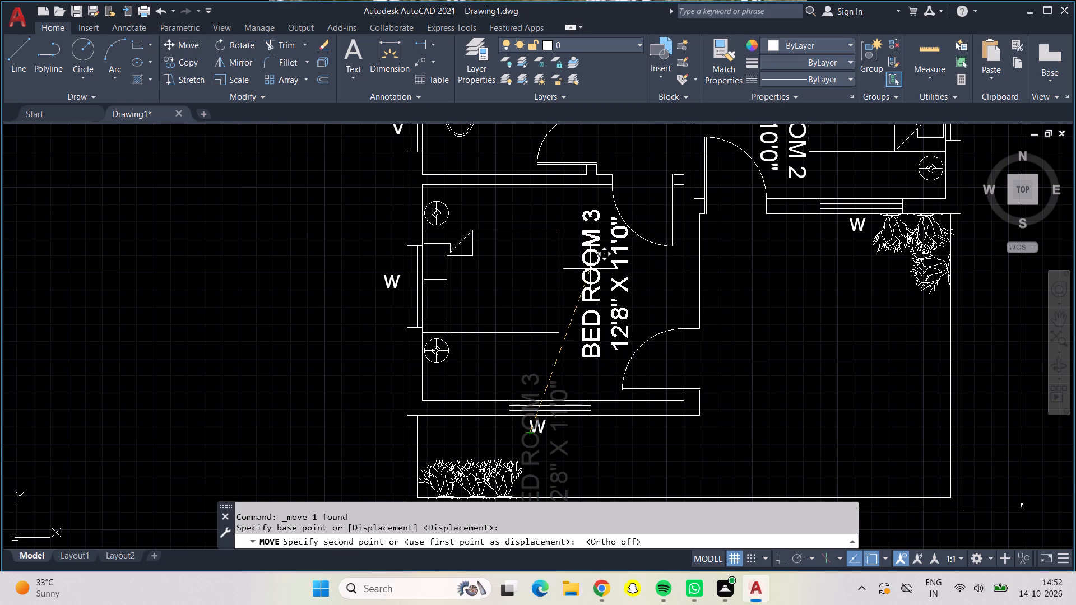
scroll(569, 262, down, 1)
scroll(564, 281, up, 2)
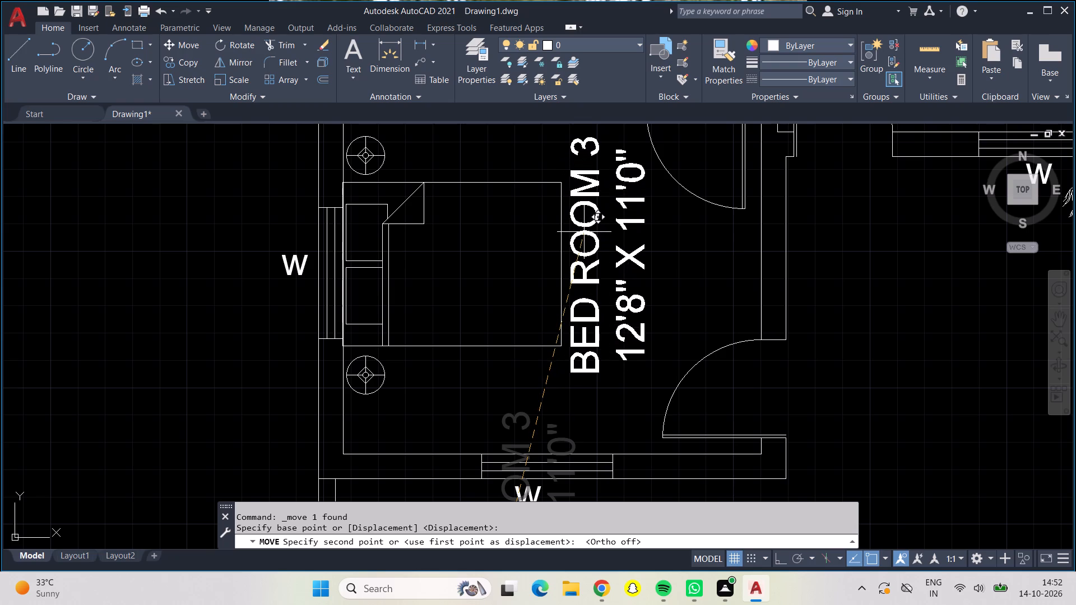
click(584, 232)
scroll(587, 232, down, 2)
scroll(590, 233, up, 1)
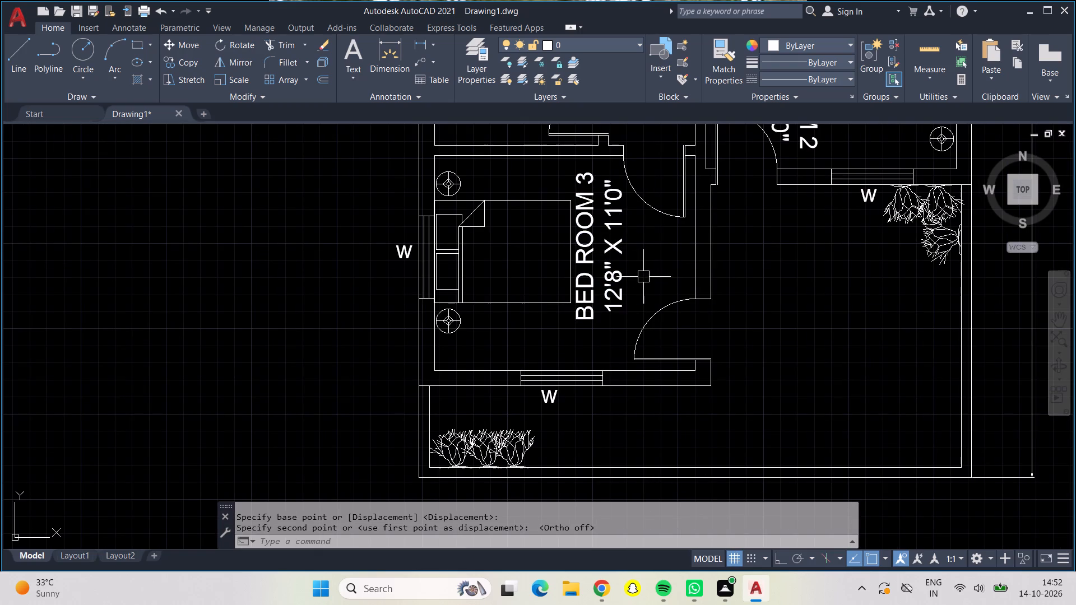
Quick-measure the open space outside BED ROOM 3, around the strip with the three shrubs.
middle_drag(643, 276, 594, 351)
scroll(595, 342, down, 1)
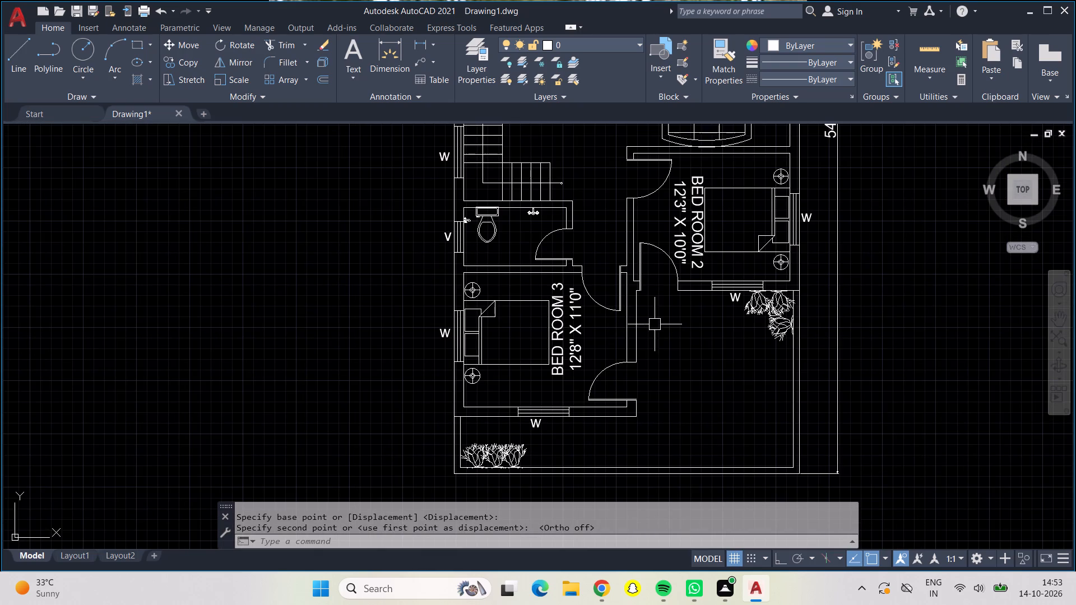
scroll(655, 324, up, 1)
middle_click(655, 324)
middle_click(655, 314)
middle_drag(655, 336, 646, 197)
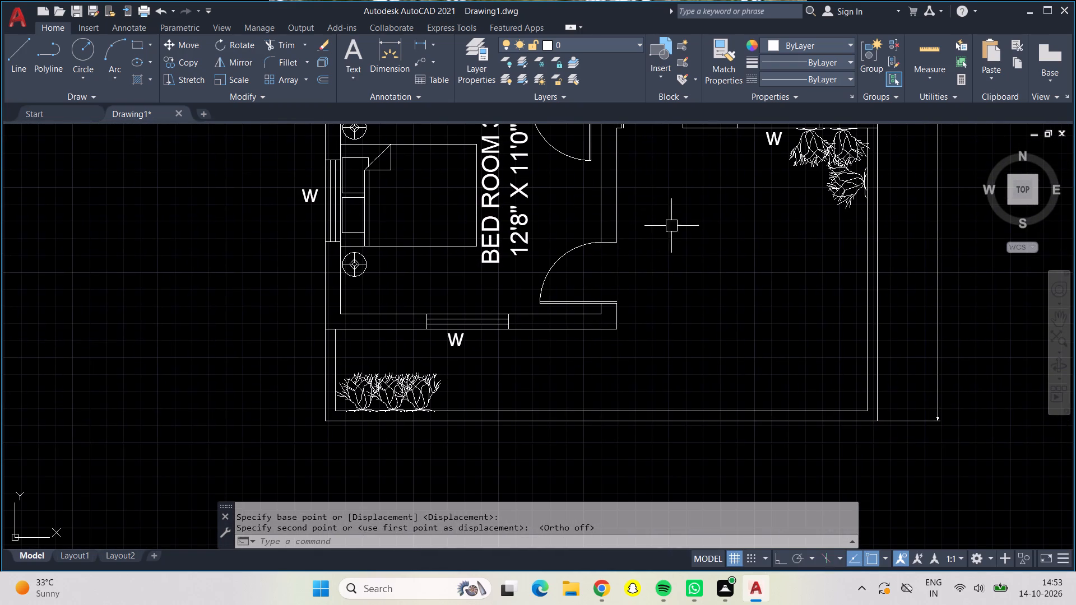
click(929, 43)
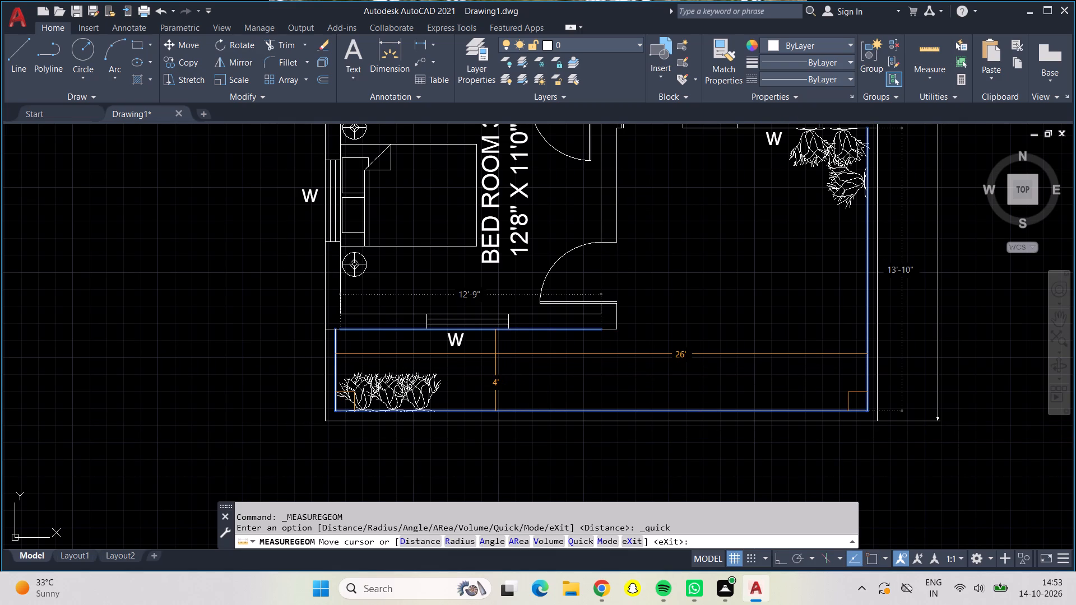
key(Escape)
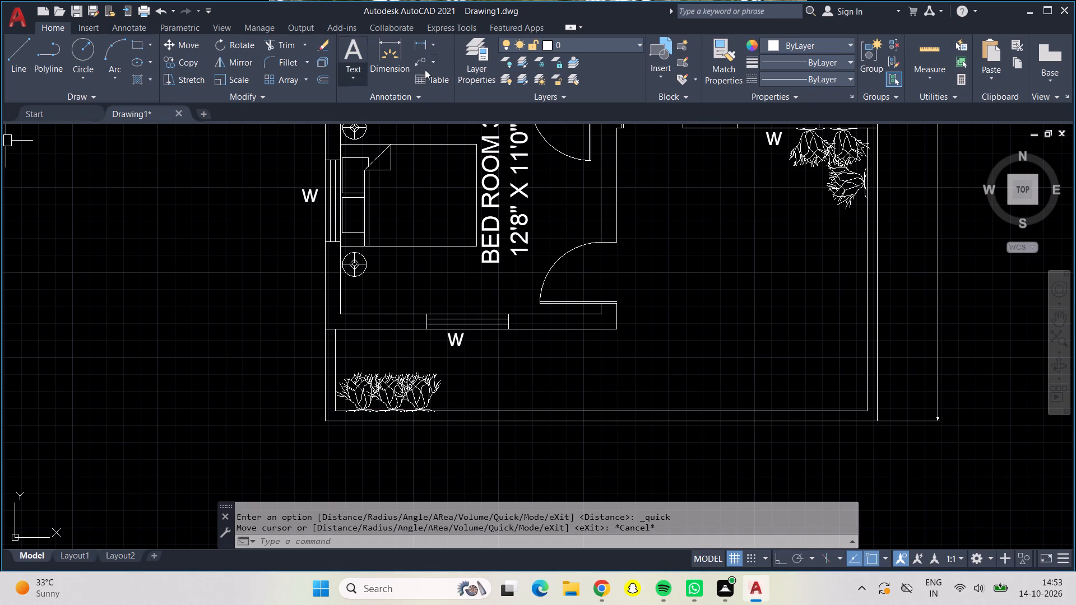
Dimension the depth of the open strip below BED ROOM 3, placing the vertical dimension line beside the shrubs under the window.
click(384, 53)
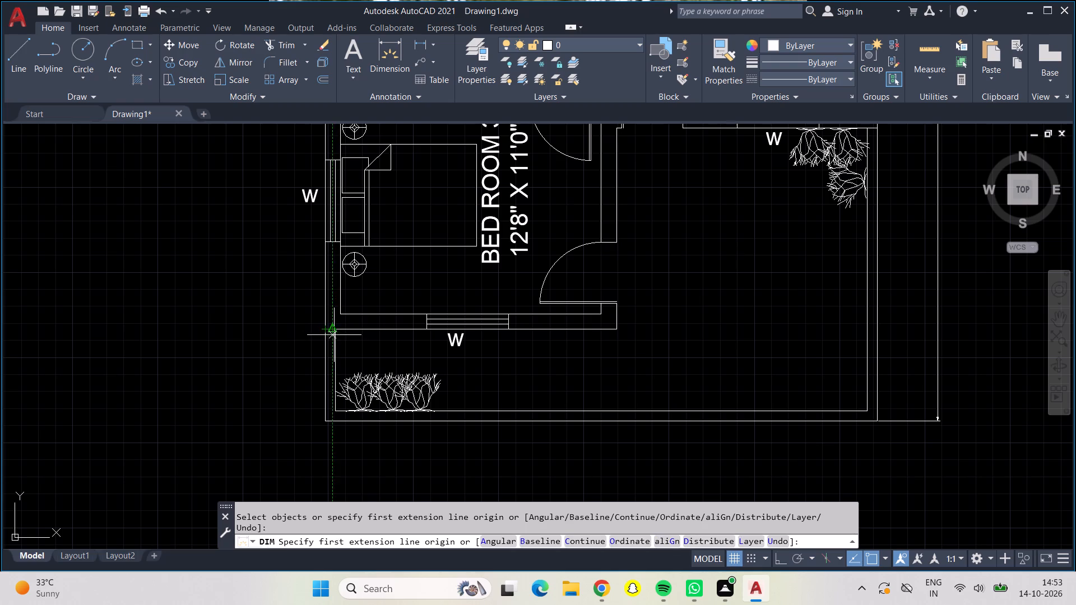
scroll(334, 335, down, 1)
scroll(334, 335, up, 2)
click(337, 326)
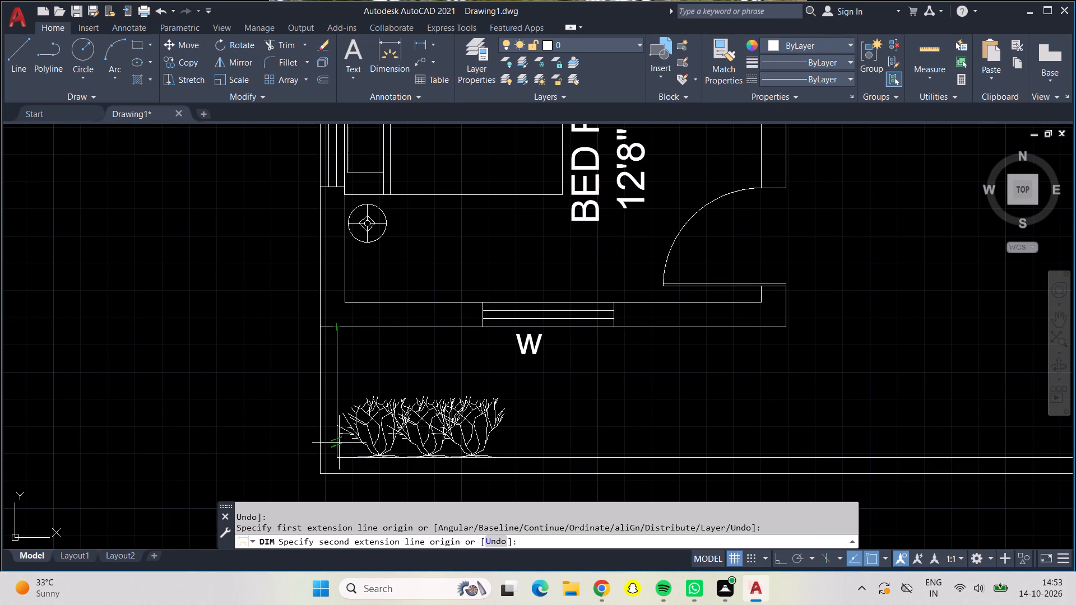
click(334, 461)
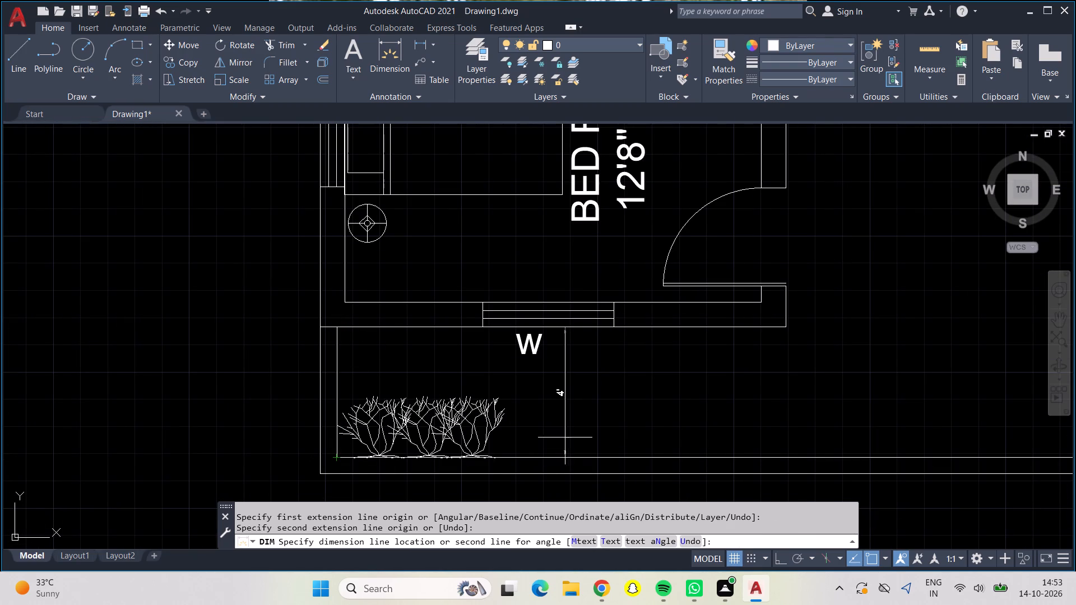
click(559, 432)
scroll(551, 385, up, 2)
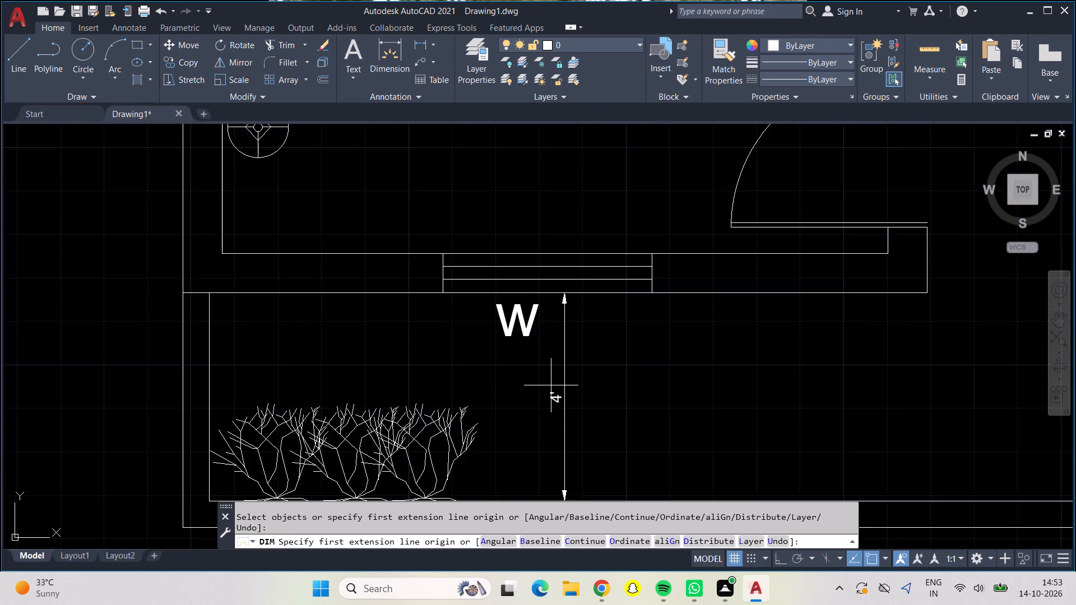
scroll(551, 385, up, 2)
key(Escape)
Set the text height of the 4' dimension beside the shrubs to 10", keeping the text as 4'.
scroll(574, 368, down, 2)
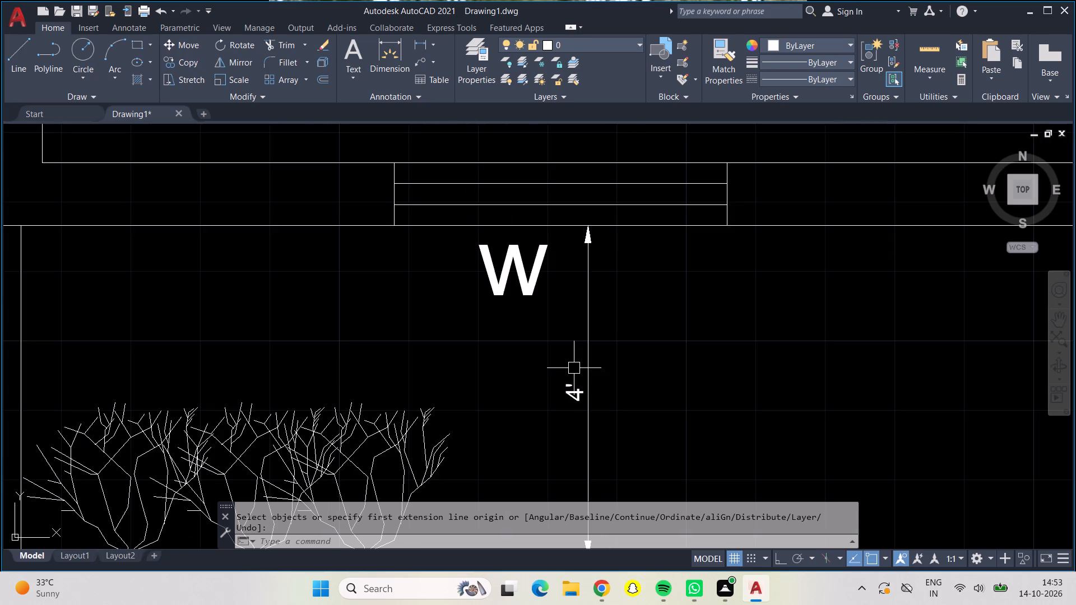
scroll(569, 392, up, 3)
double_click(576, 395)
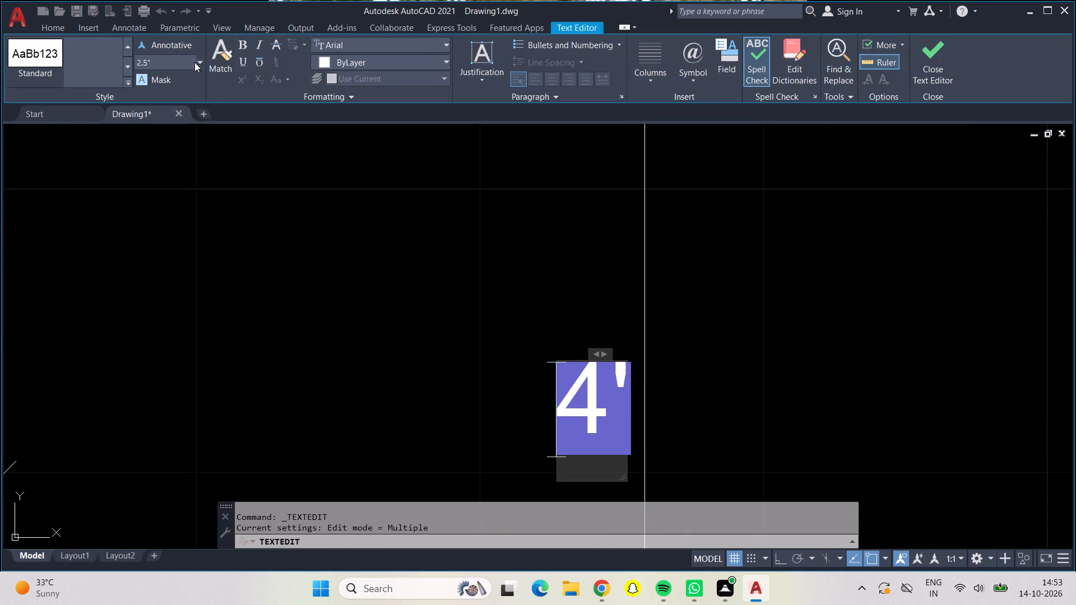
click(194, 62)
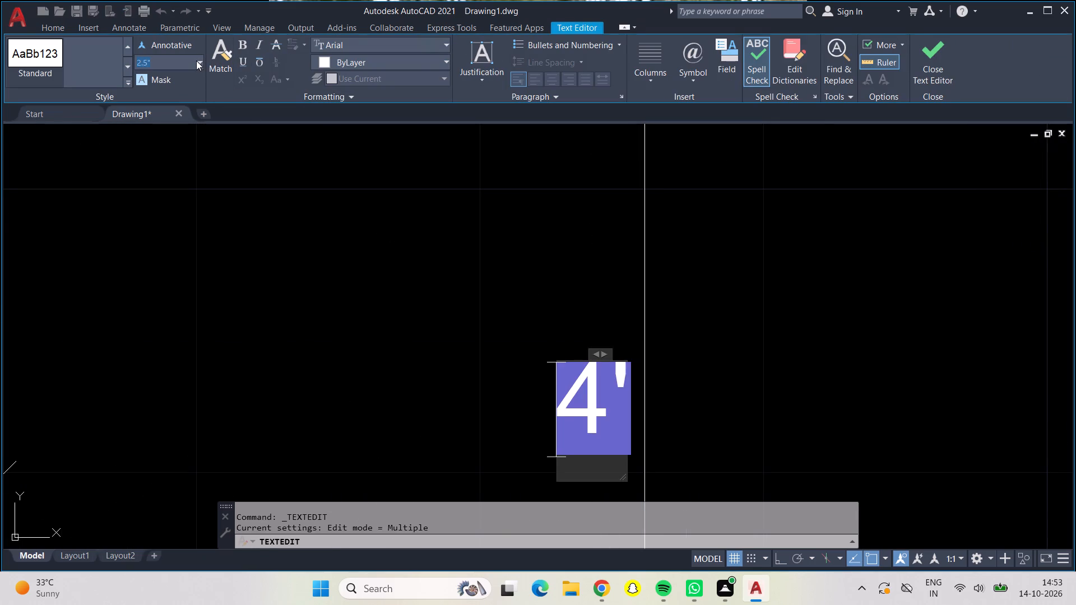
click(196, 61)
click(198, 61)
click(193, 82)
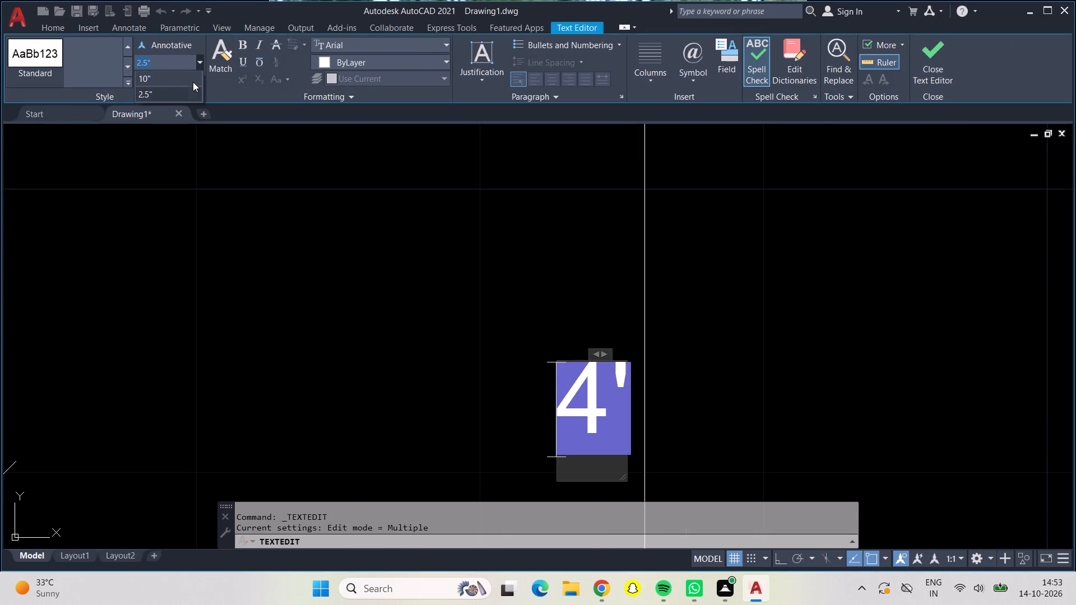
key(BackSpace)
key(BackSpace)
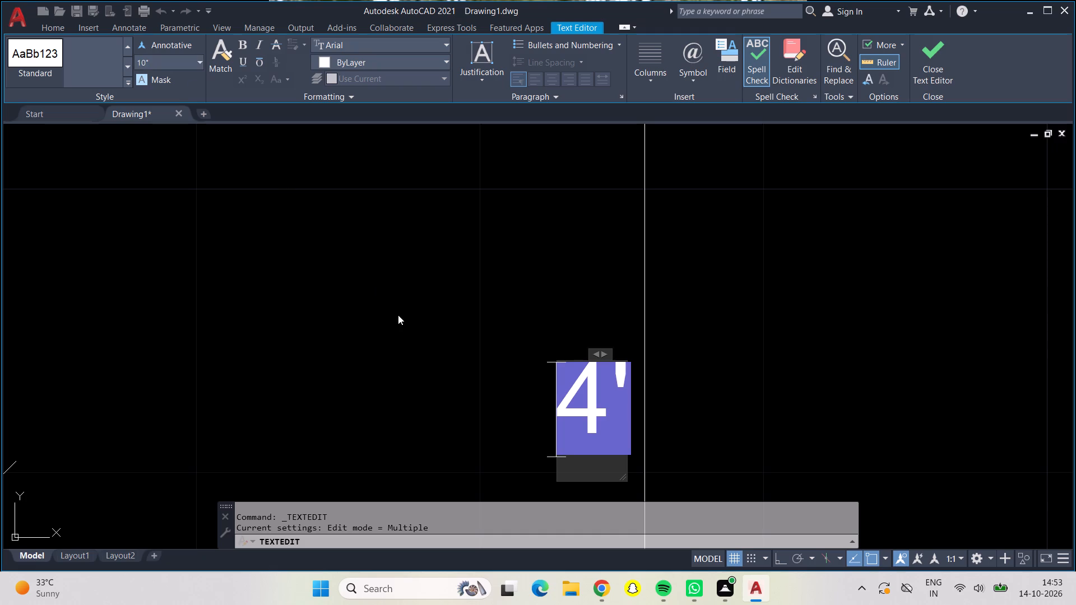
click(607, 426)
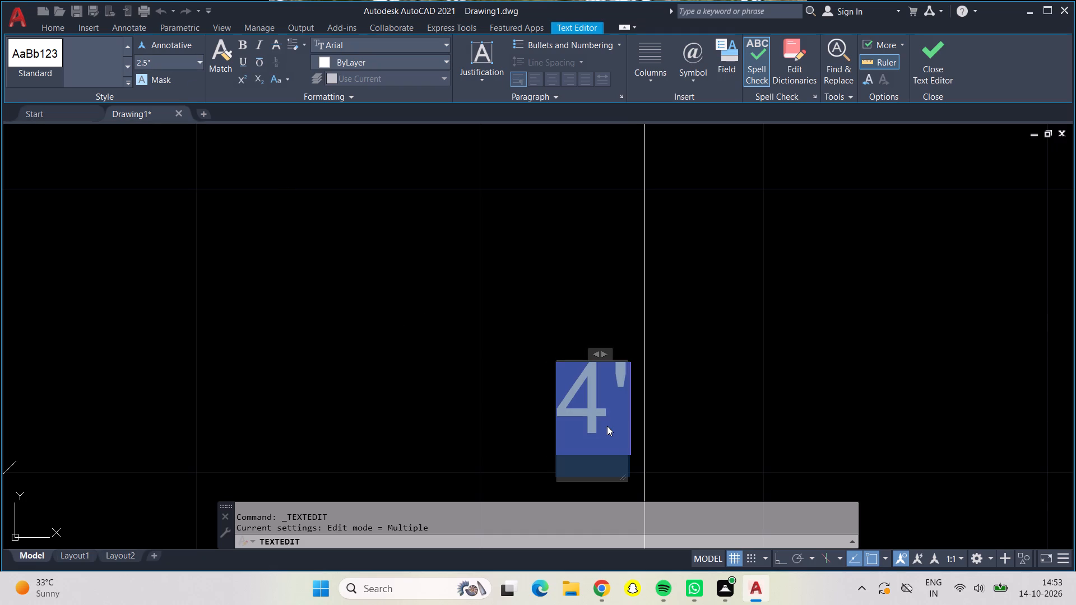
key(BackSpace)
text(4')
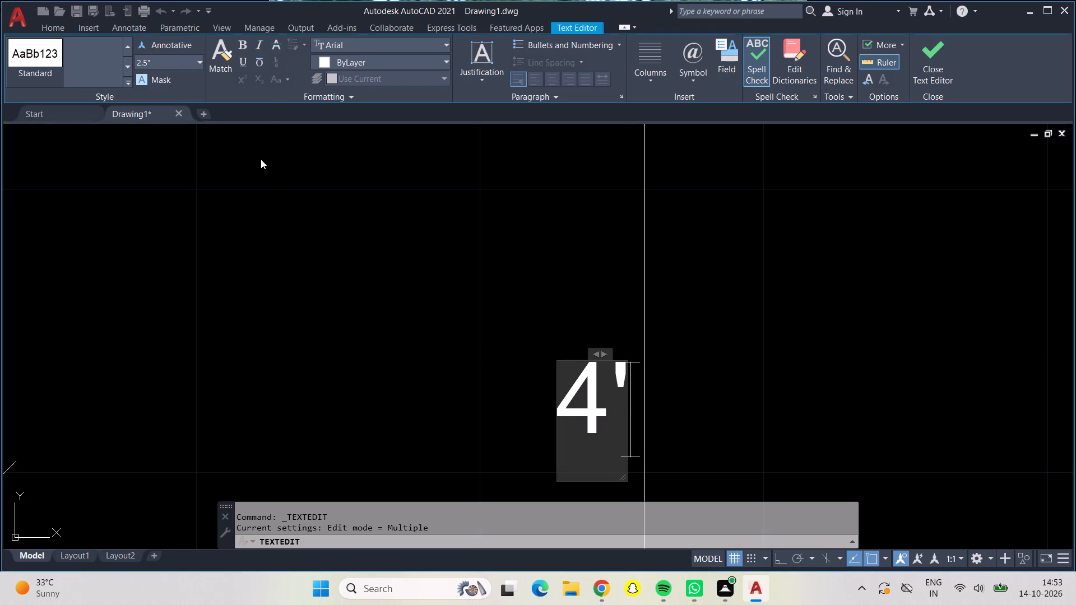
key(BackSpace)
key(BackSpace)
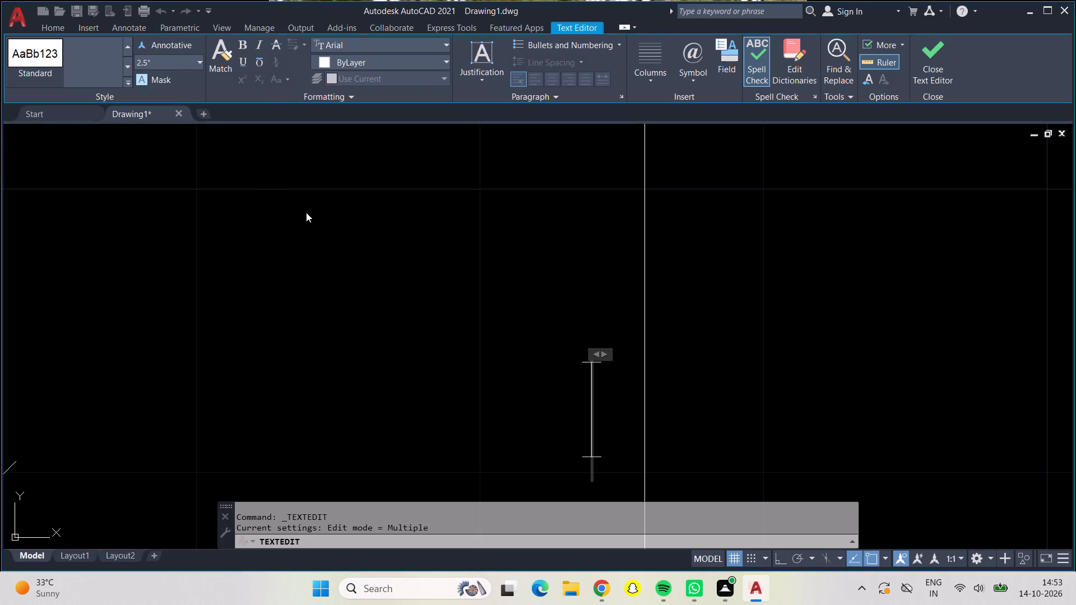
click(201, 64)
click(186, 77)
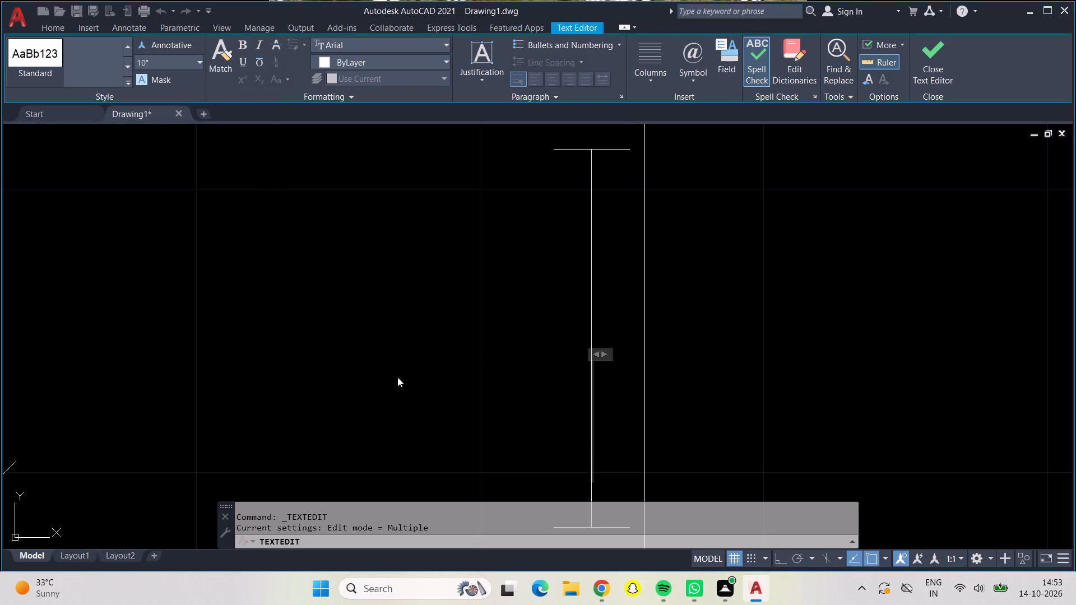
text(4')
click(397, 377)
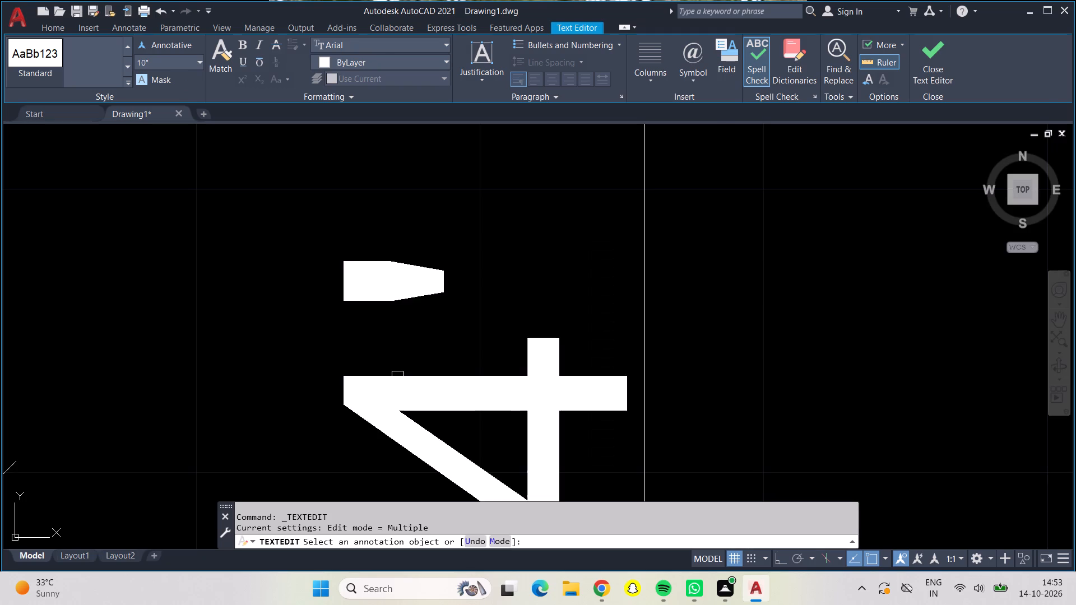
scroll(527, 325, down, 4)
scroll(640, 373, up, 1)
scroll(643, 367, down, 2)
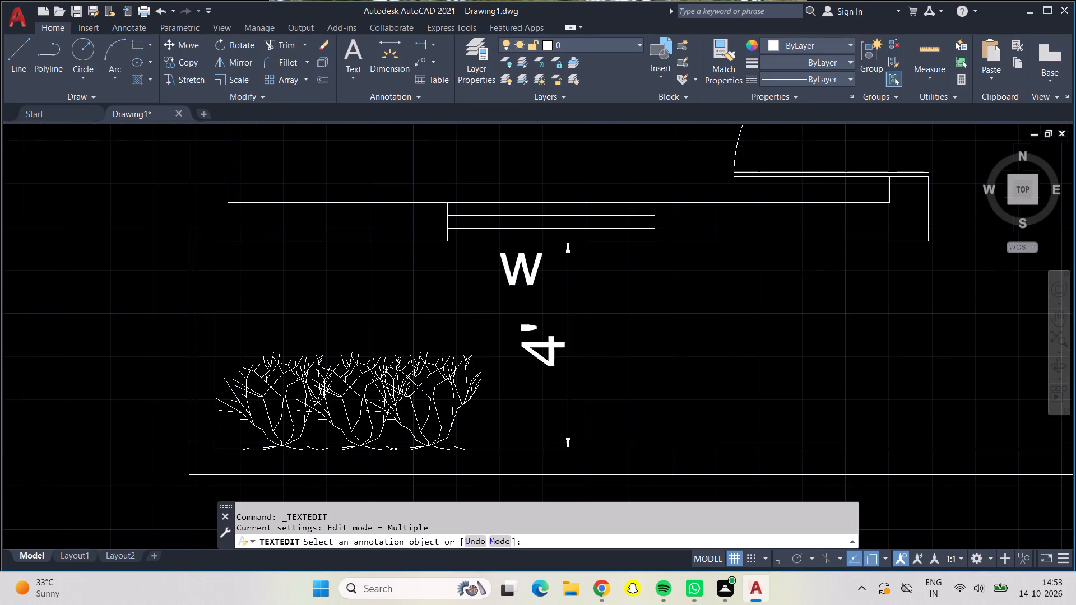
Examine the open area between BED ROOM 3 and the outer wall, below BED ROOM 2's window and shrubs.
middle_drag(640, 362, 451, 376)
middle_drag(693, 347, 489, 433)
scroll(514, 406, down, 1)
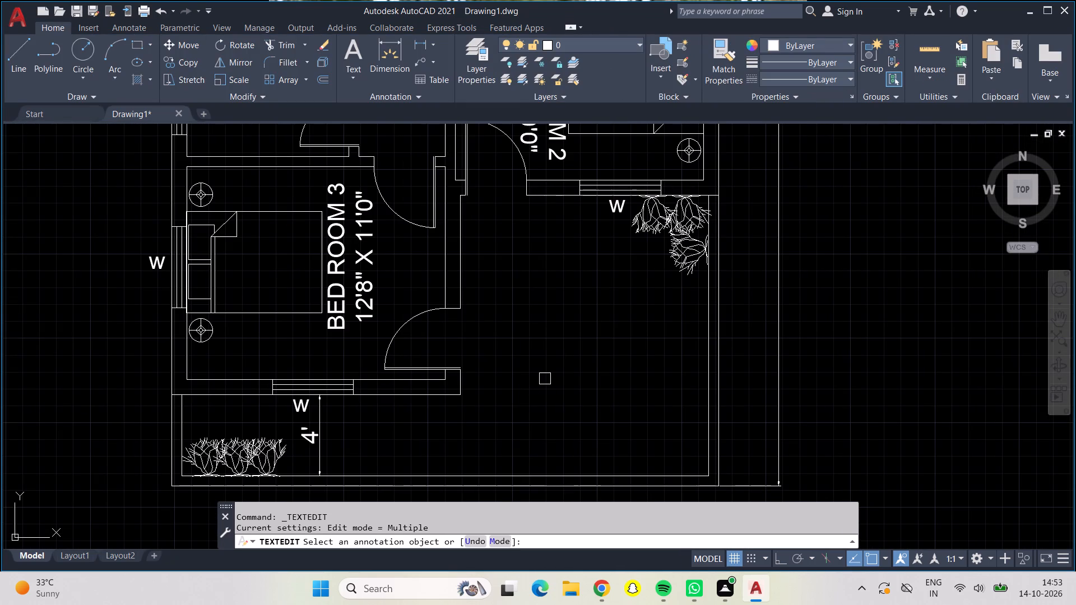
middle_drag(545, 379, 418, 430)
scroll(545, 379, down, 1)
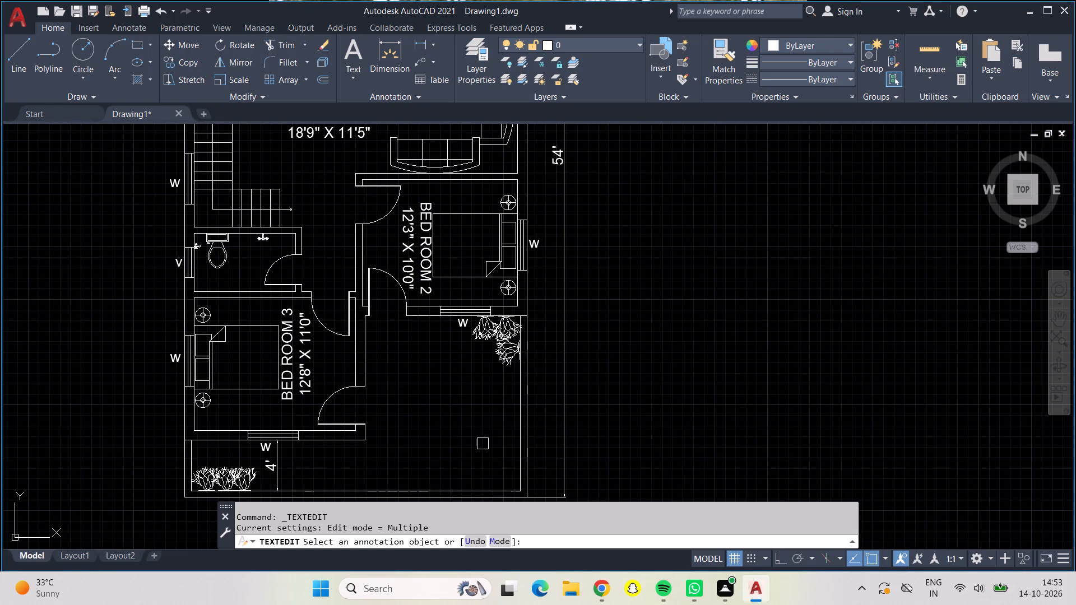
middle_drag(475, 448, 437, 380)
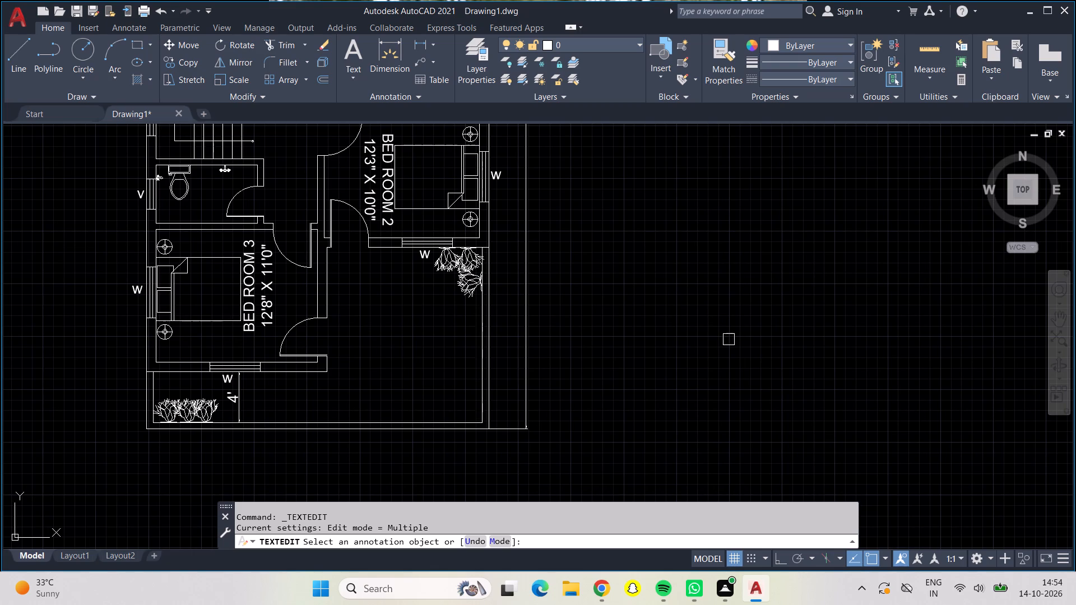
scroll(768, 270, down, 2)
middle_click(767, 270)
scroll(626, 308, up, 2)
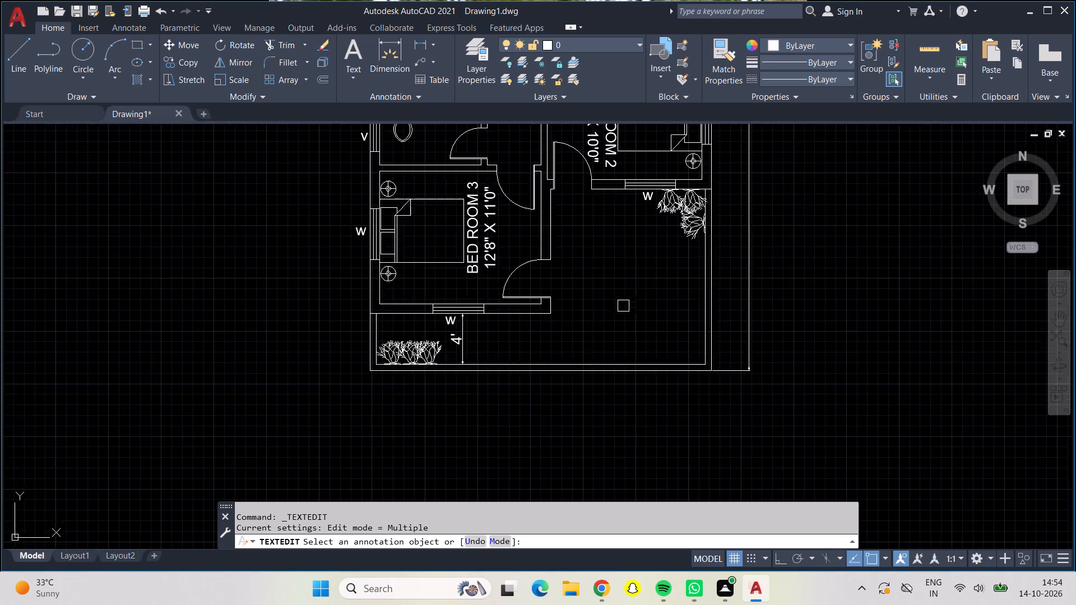
scroll(622, 306, up, 1)
scroll(622, 306, down, 1)
scroll(617, 289, up, 2)
middle_drag(616, 287, 619, 487)
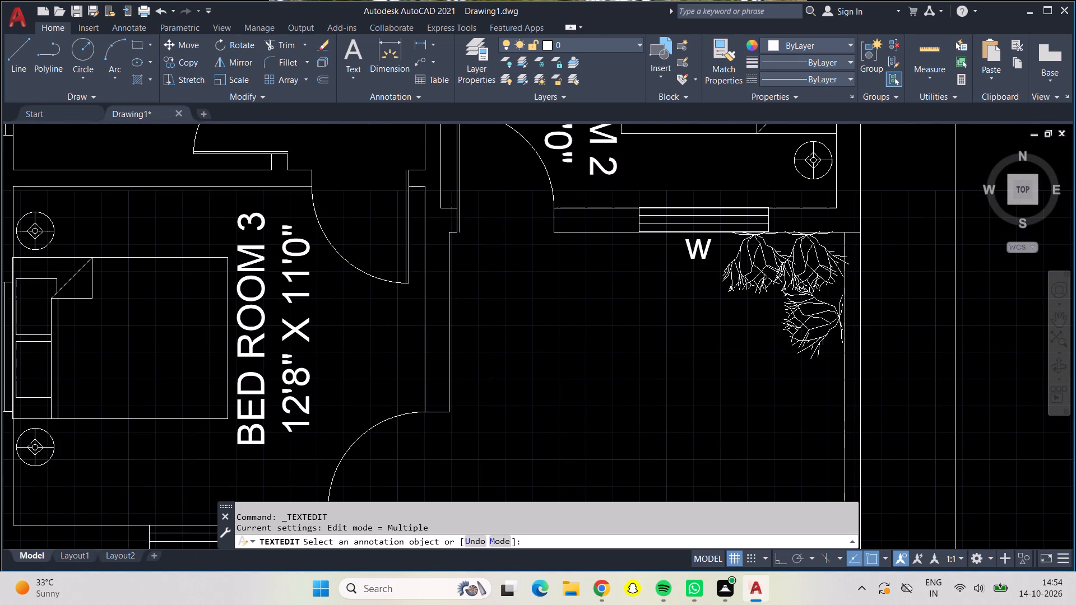
middle_drag(619, 487, 618, 487)
middle_drag(605, 432, 583, 378)
key(Escape)
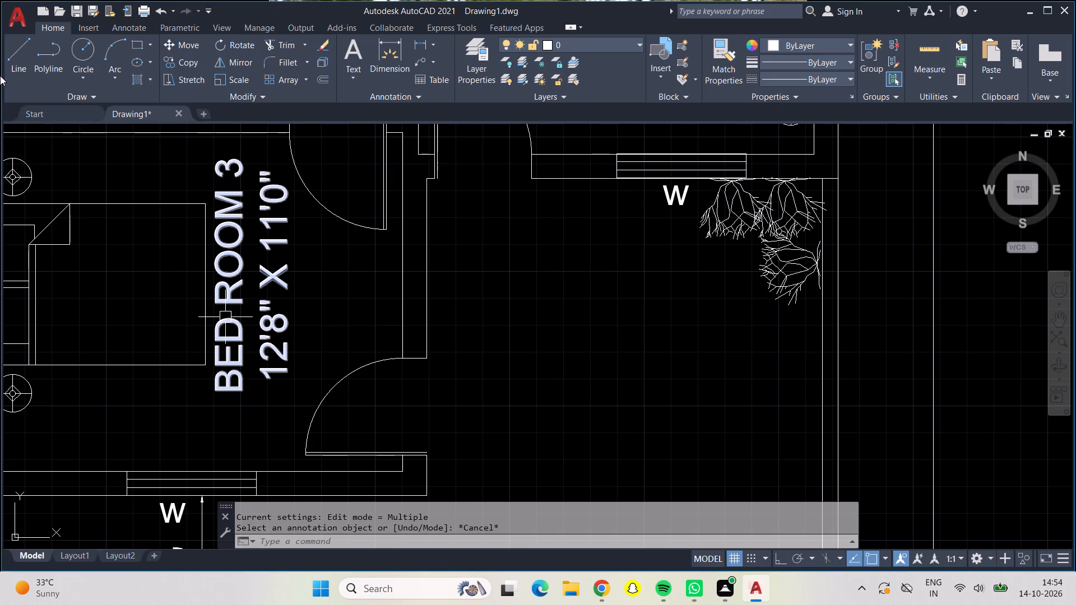
Add centred multiline text, 10" high, in the open area below BED ROOM 2, reading TERRACE with 12'3" X 14'6" beneath it.
click(341, 57)
click(354, 63)
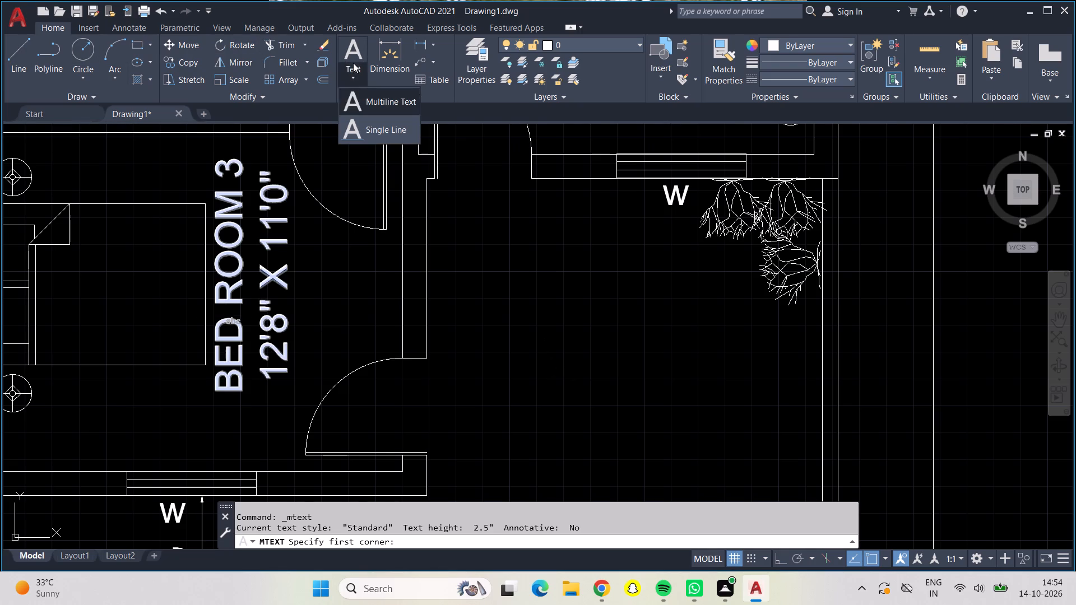
click(376, 102)
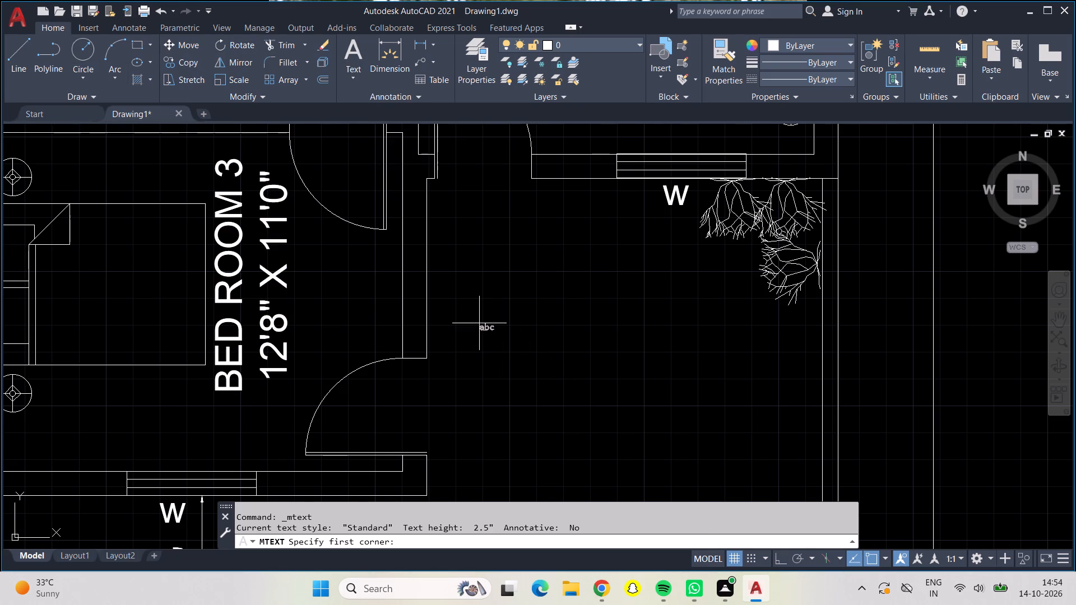
drag(478, 323, 508, 369)
click(757, 373)
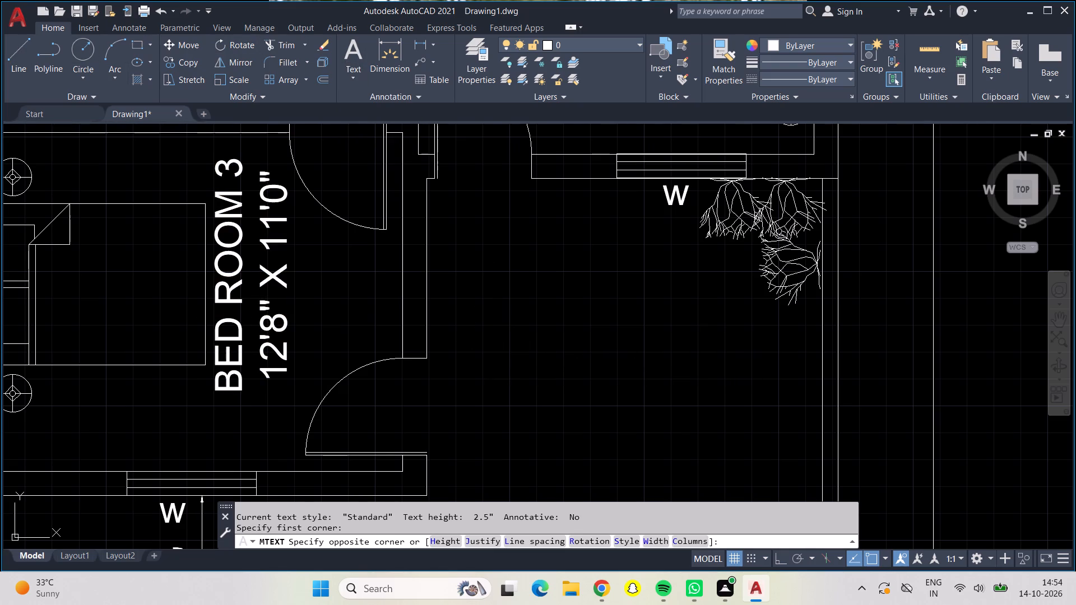
click(177, 65)
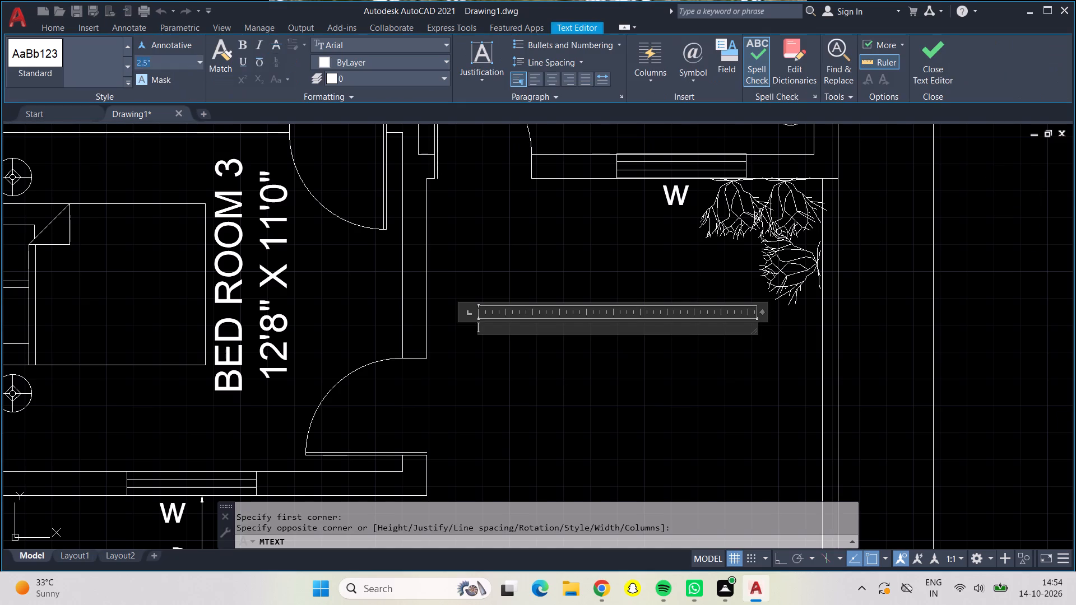
click(203, 59)
click(197, 80)
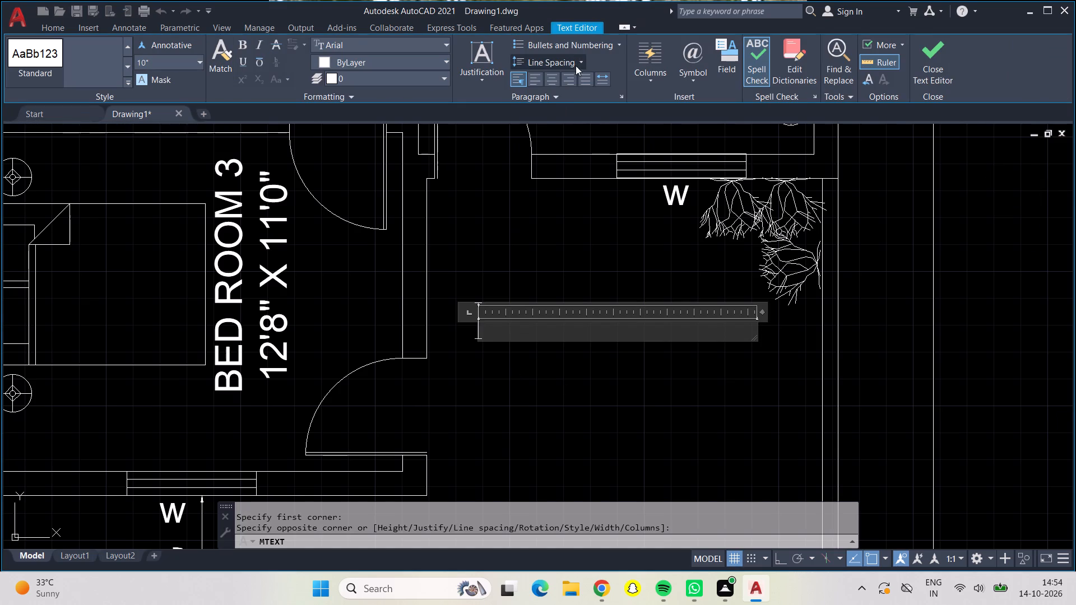
click(549, 89)
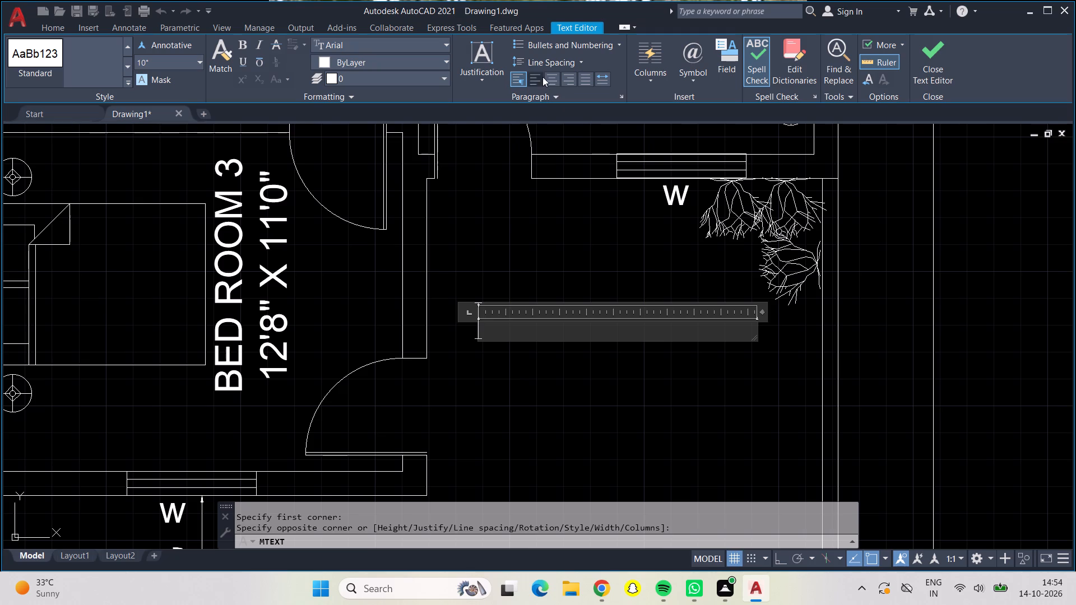
click(550, 78)
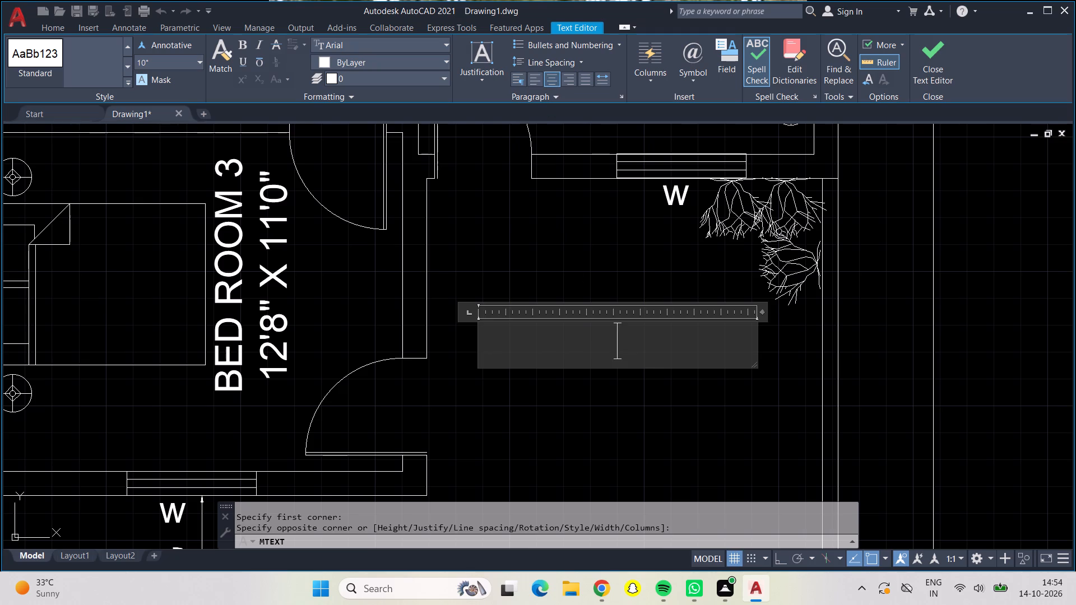
text(TE)
text(RR)
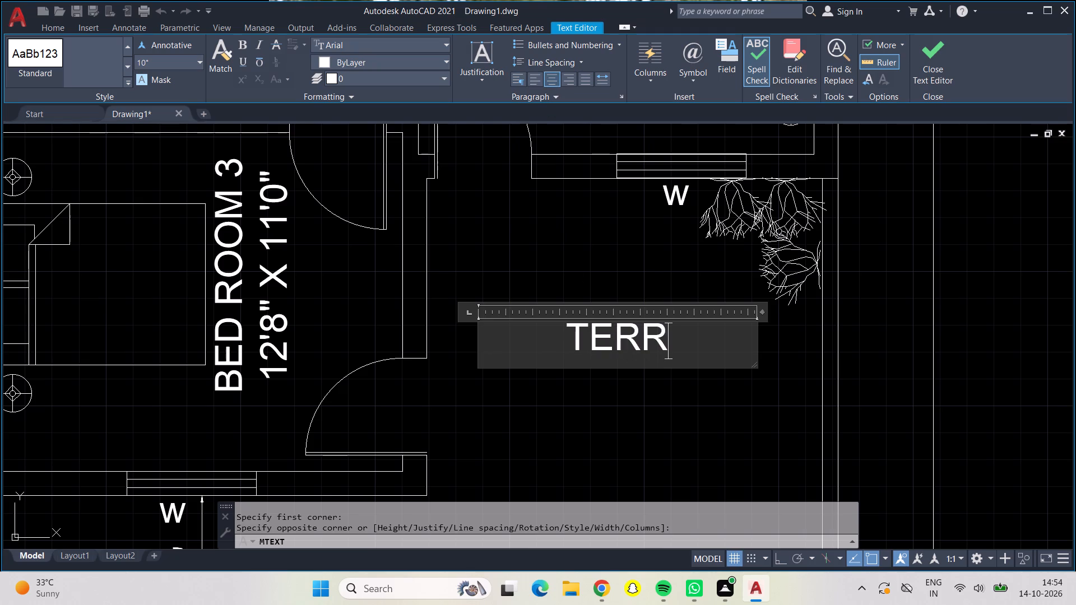
text(ACE)
key(Return)
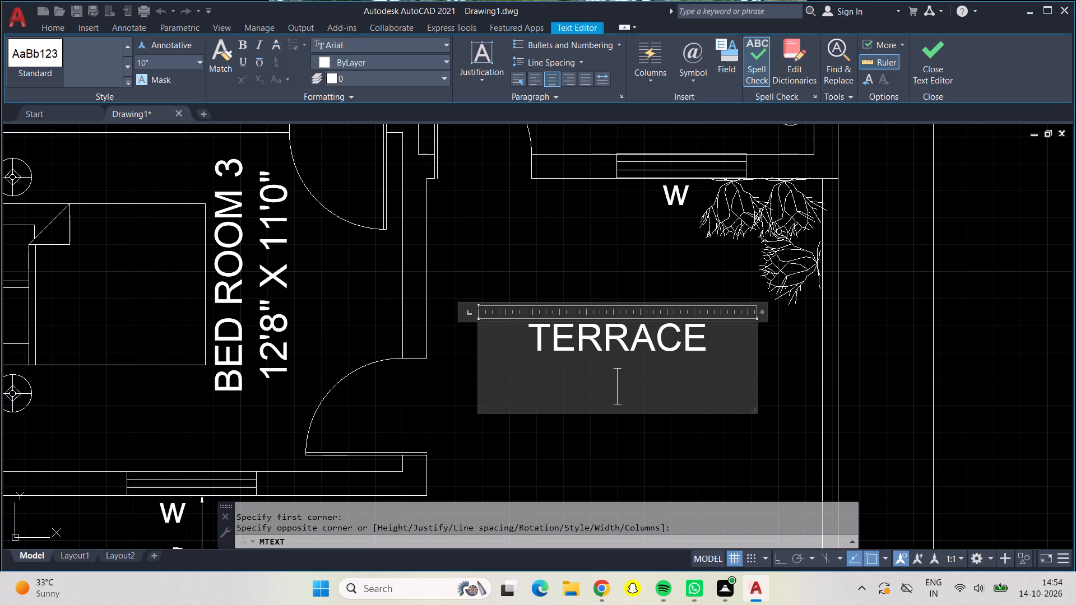
text(12)
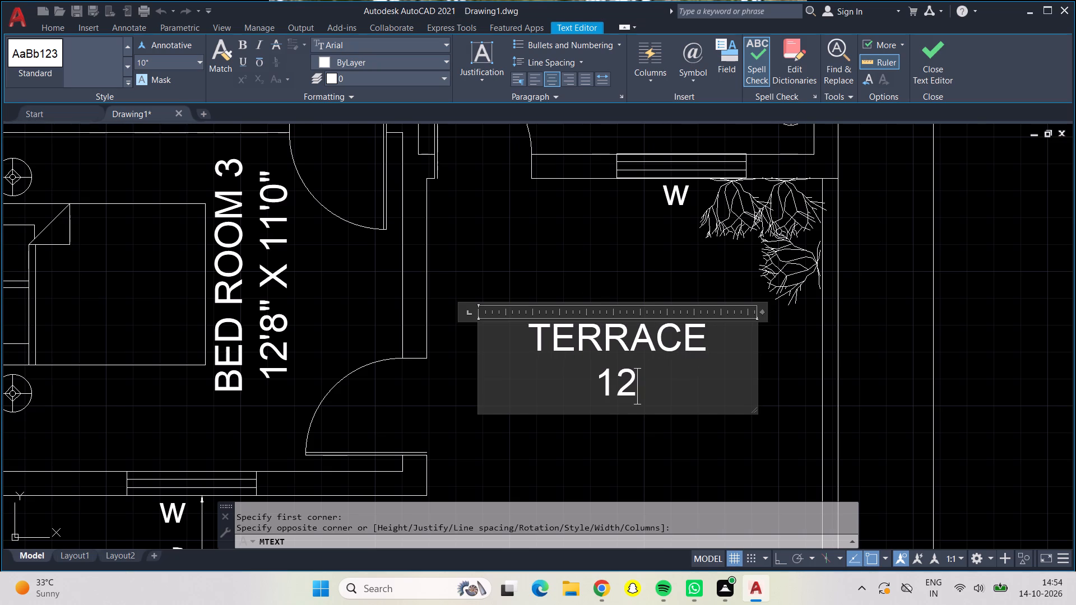
text('3" X)
key(space)
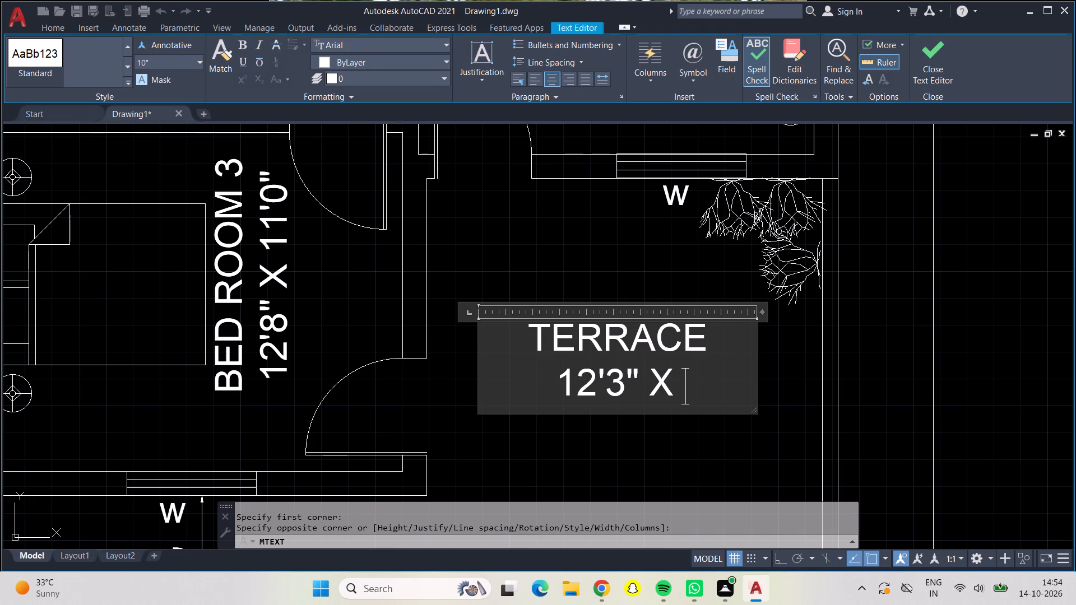
text(14')
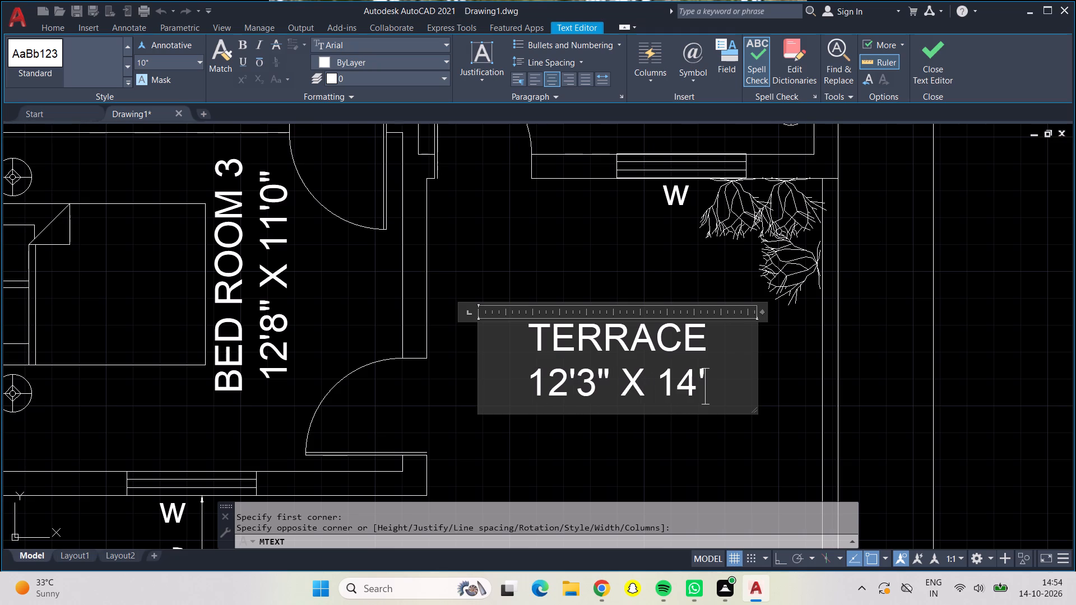
text(6")
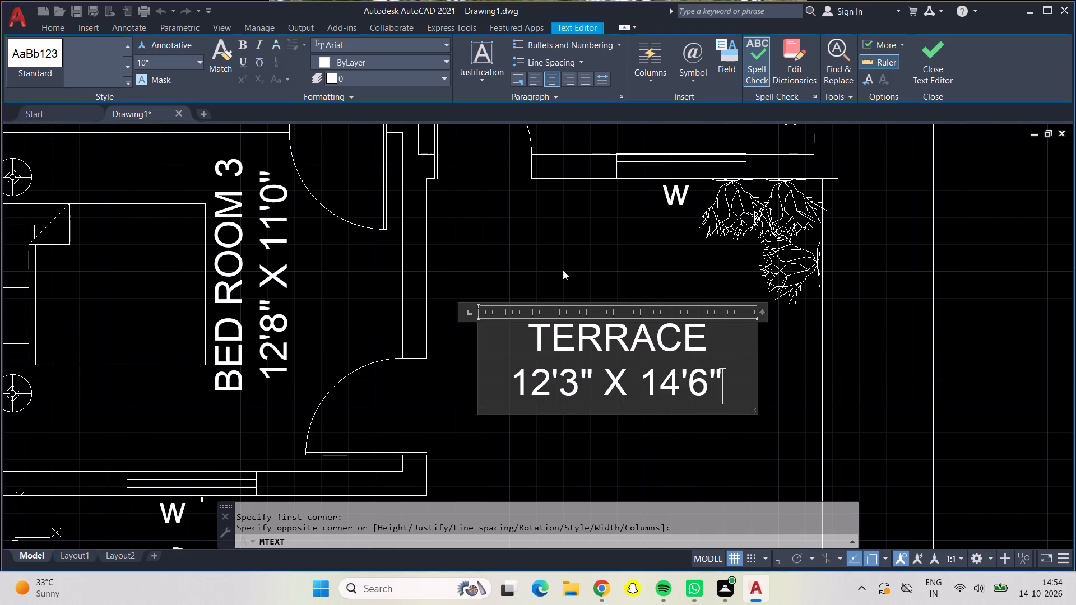
click(563, 270)
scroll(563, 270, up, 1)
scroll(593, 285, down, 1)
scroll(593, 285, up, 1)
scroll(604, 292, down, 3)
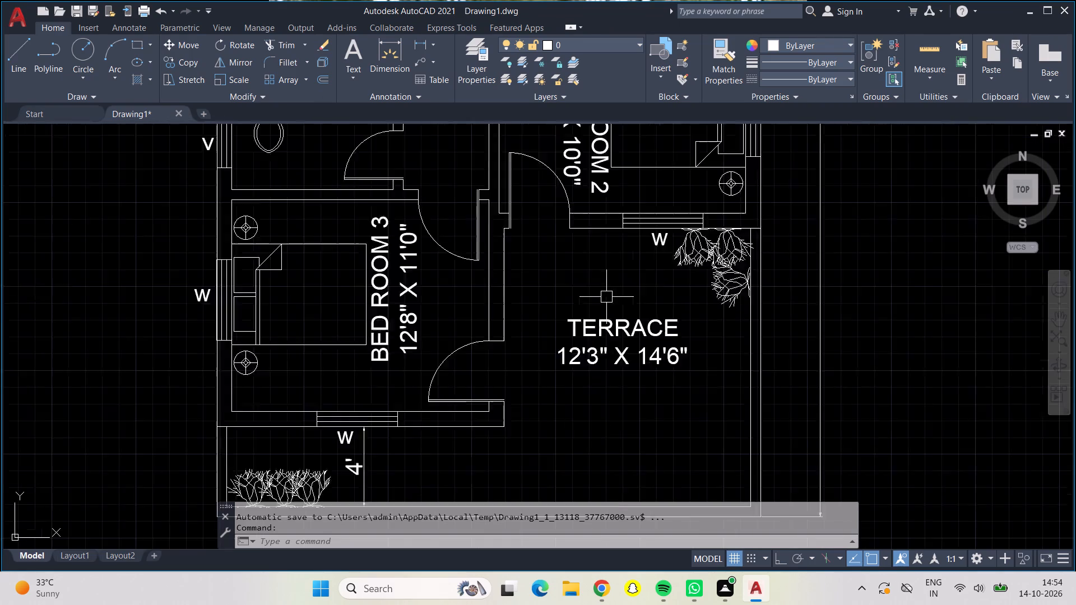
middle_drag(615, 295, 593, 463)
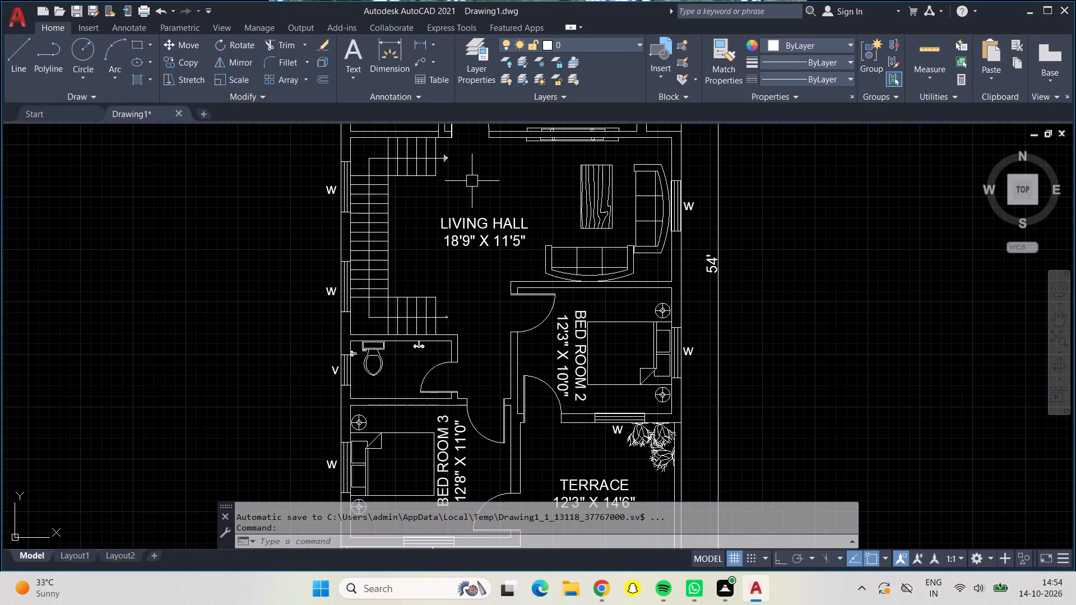
Add centred multiline text, 10" high, outside the plan beside BED ROOM 1, reading SETBACK- 2FEET, with its frame widened to fit one line.
middle_drag(523, 177, 412, 507)
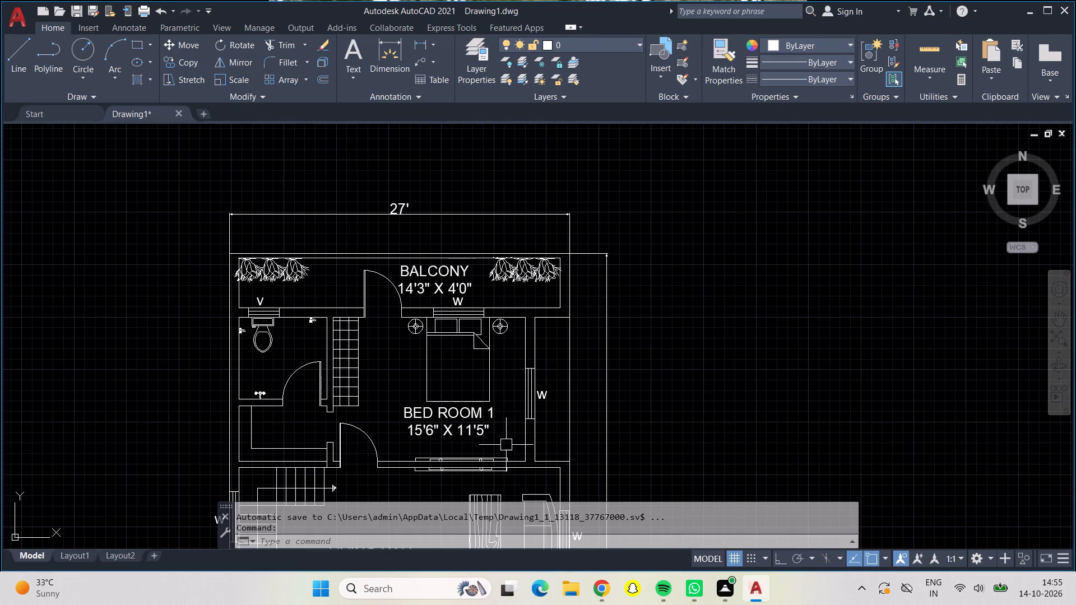
scroll(555, 374, up, 2)
middle_drag(555, 374, 530, 284)
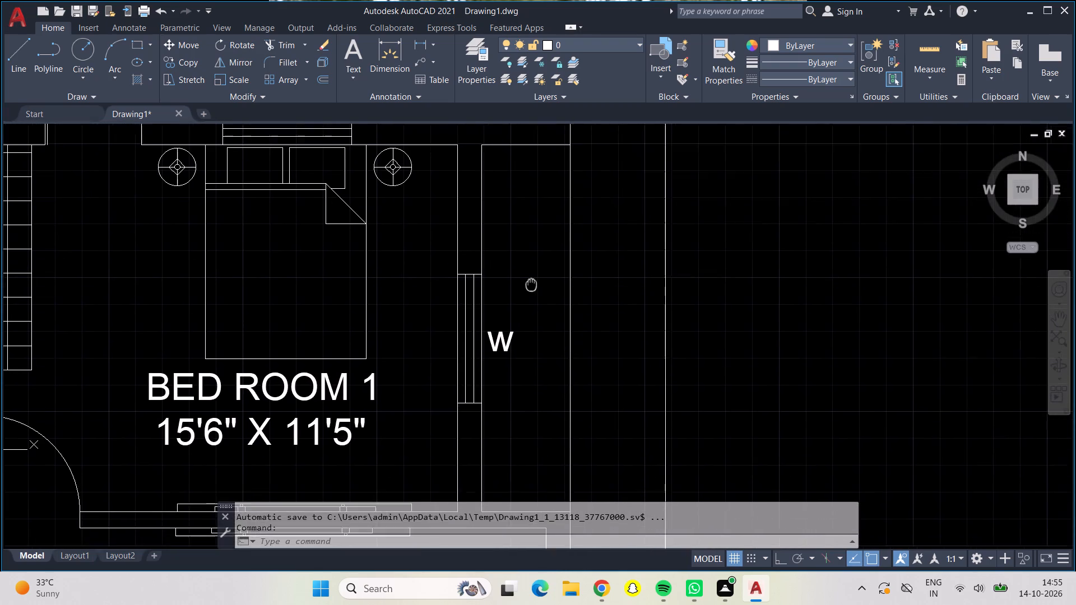
middle_drag(530, 284, 519, 264)
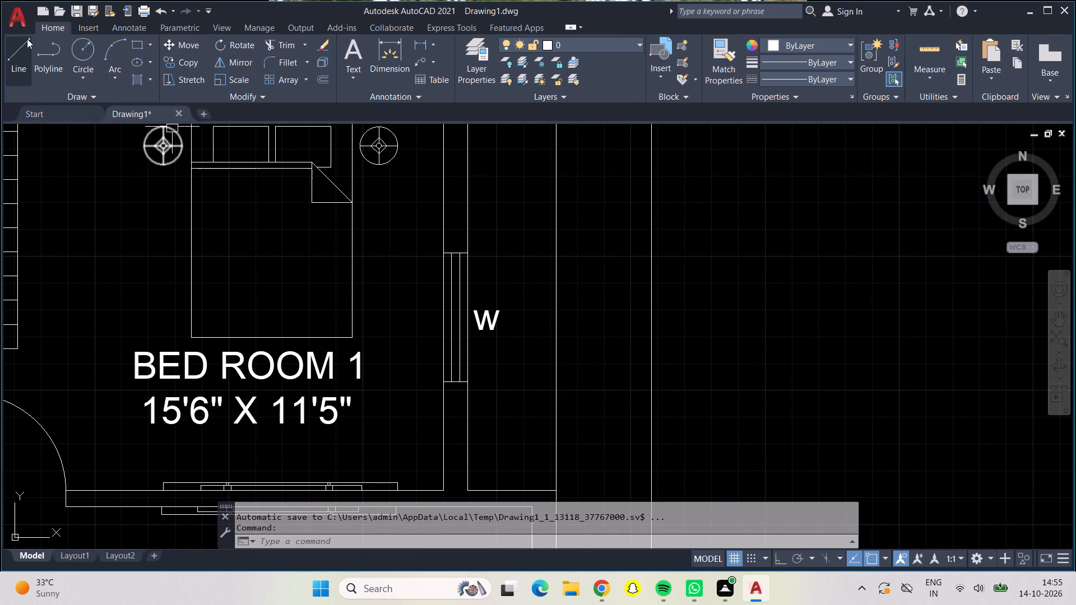
click(359, 50)
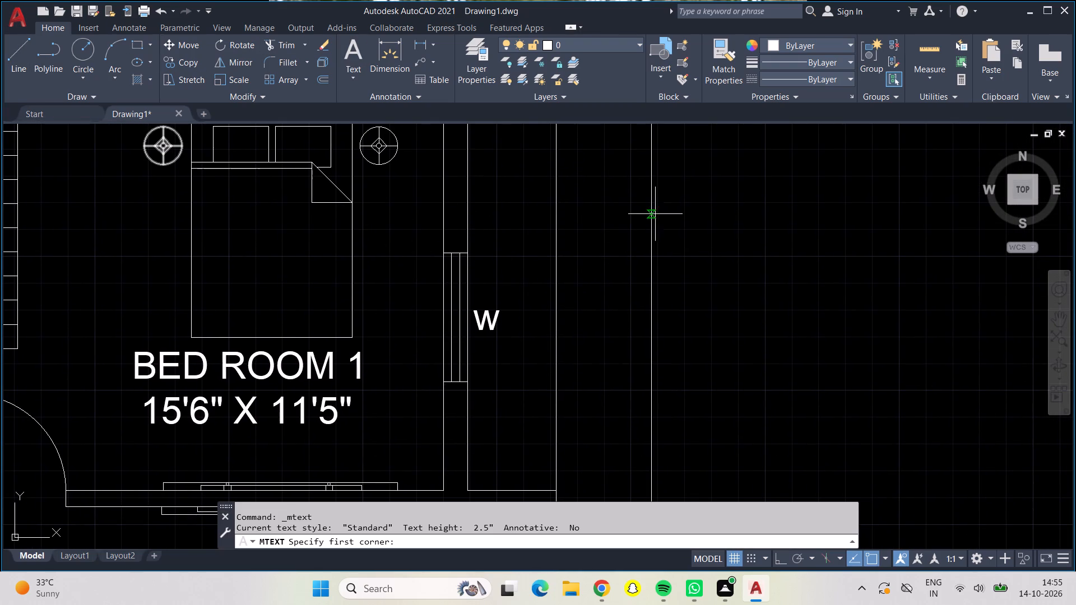
drag(681, 176, 699, 203)
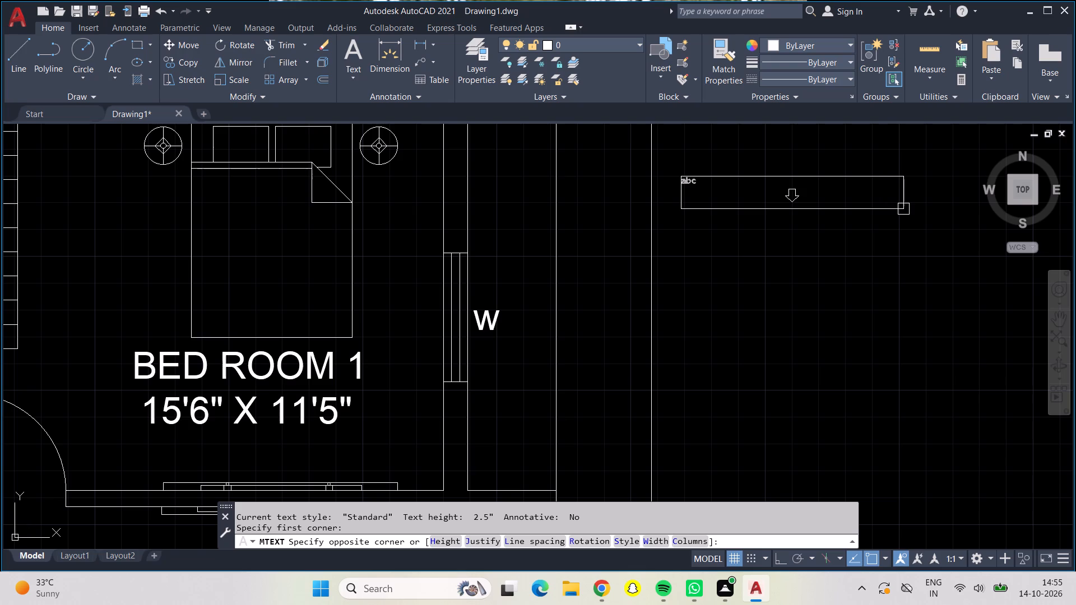
click(904, 221)
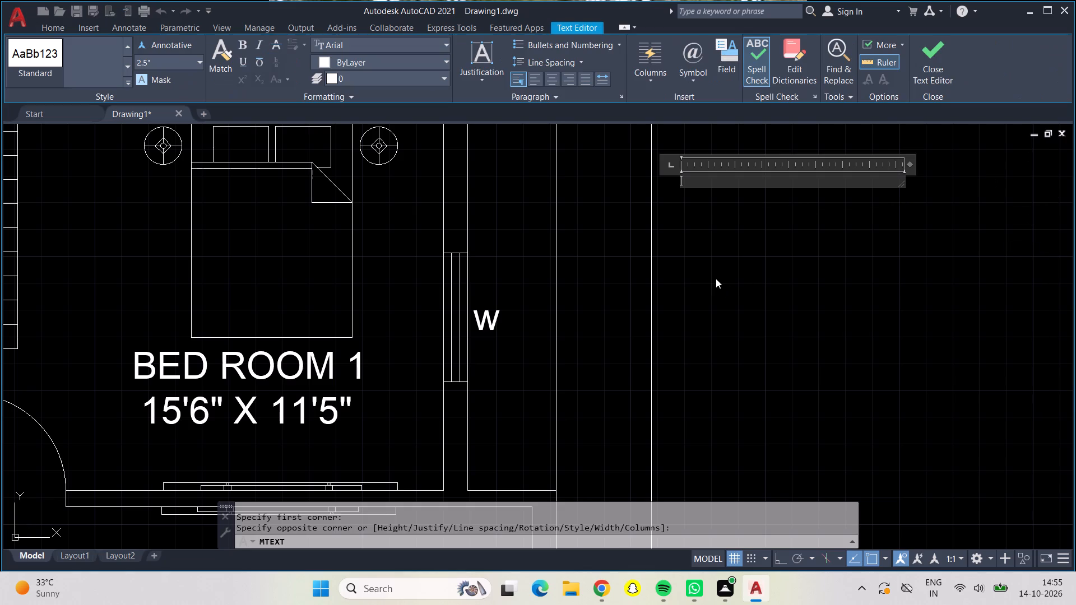
click(200, 66)
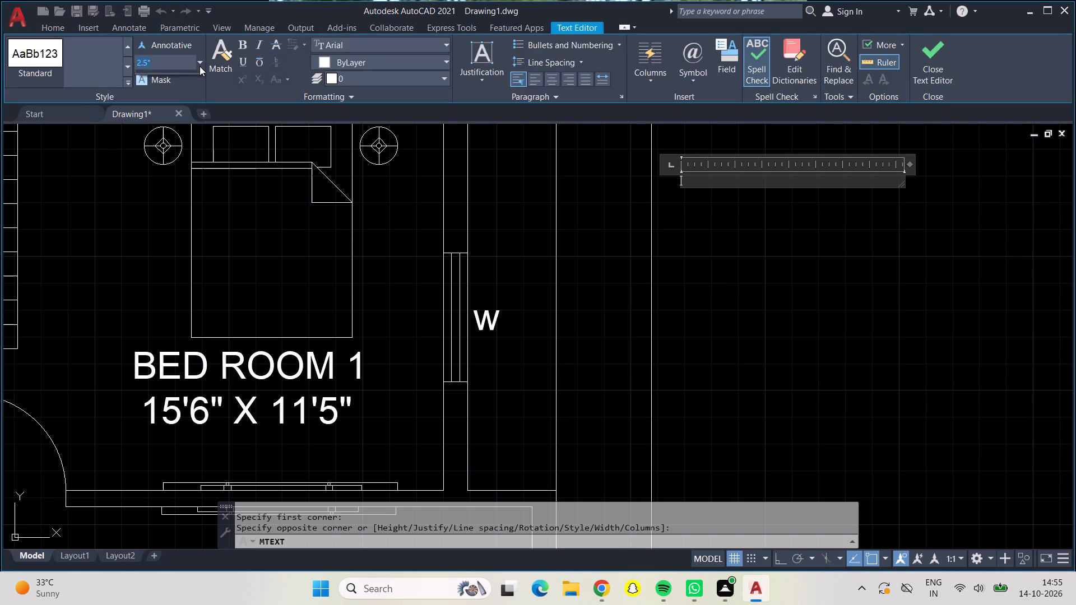
click(199, 81)
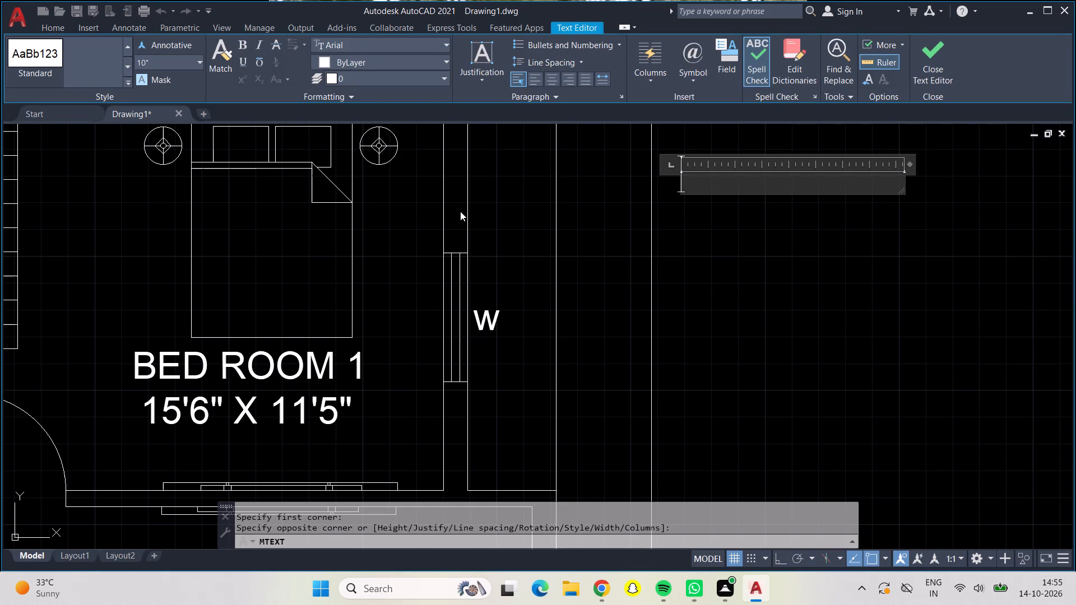
click(556, 73)
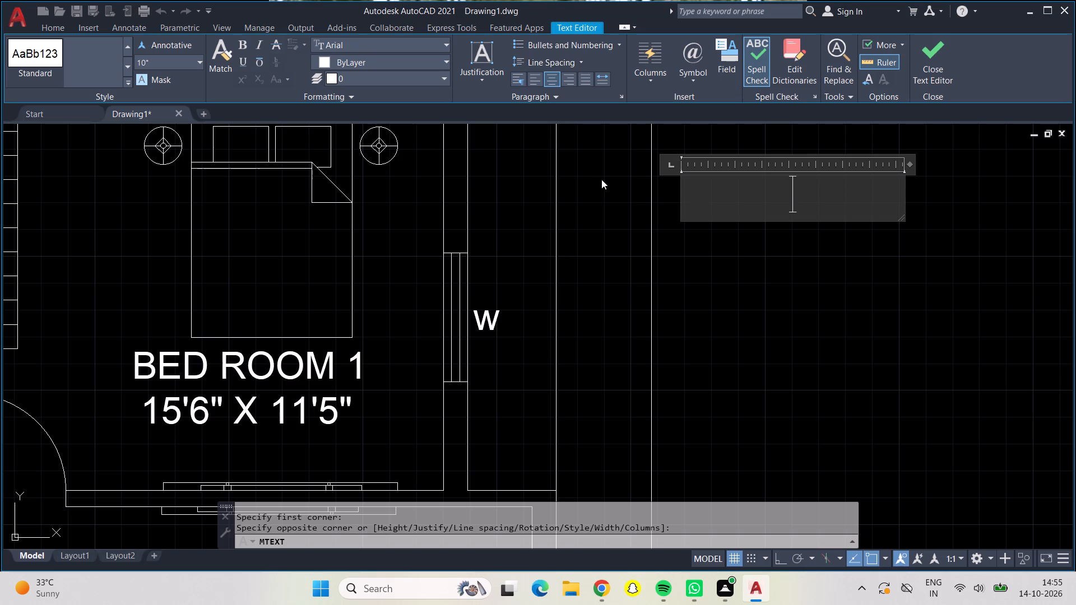
text(SE)
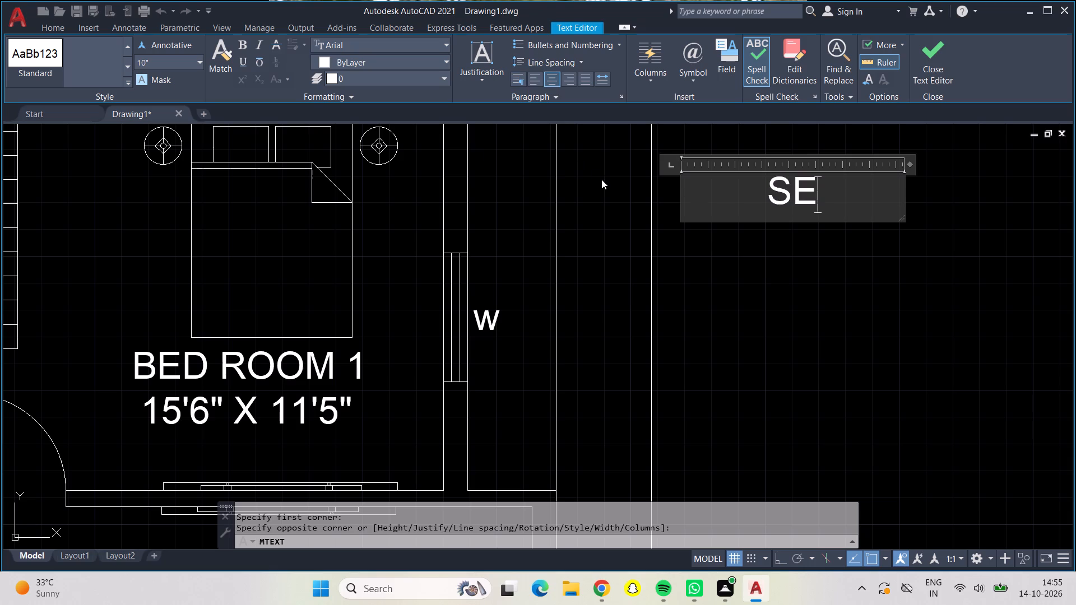
key(shift+t)
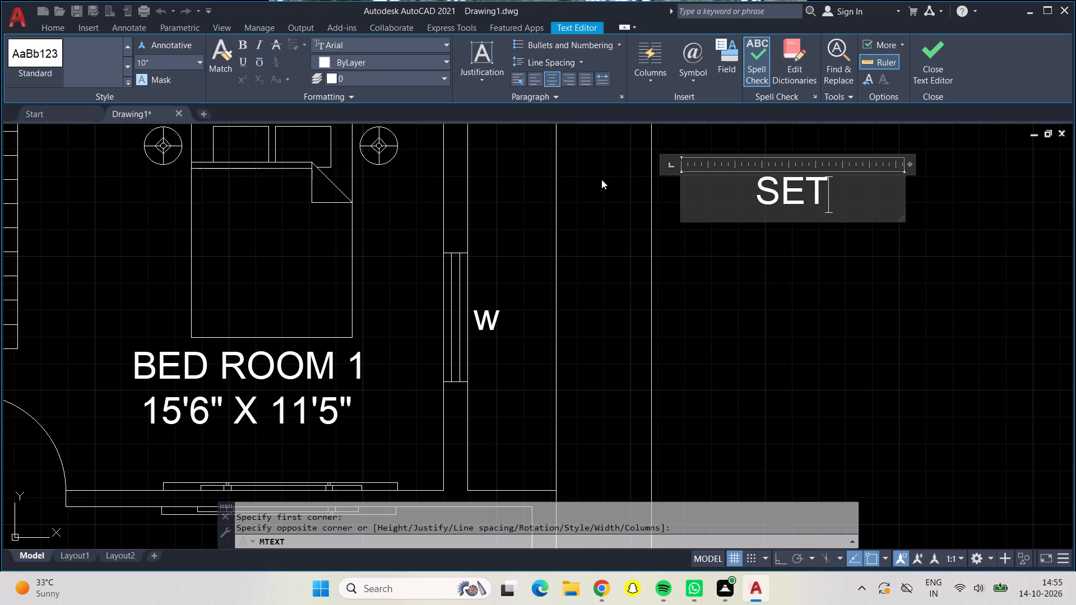
key(shift+b)
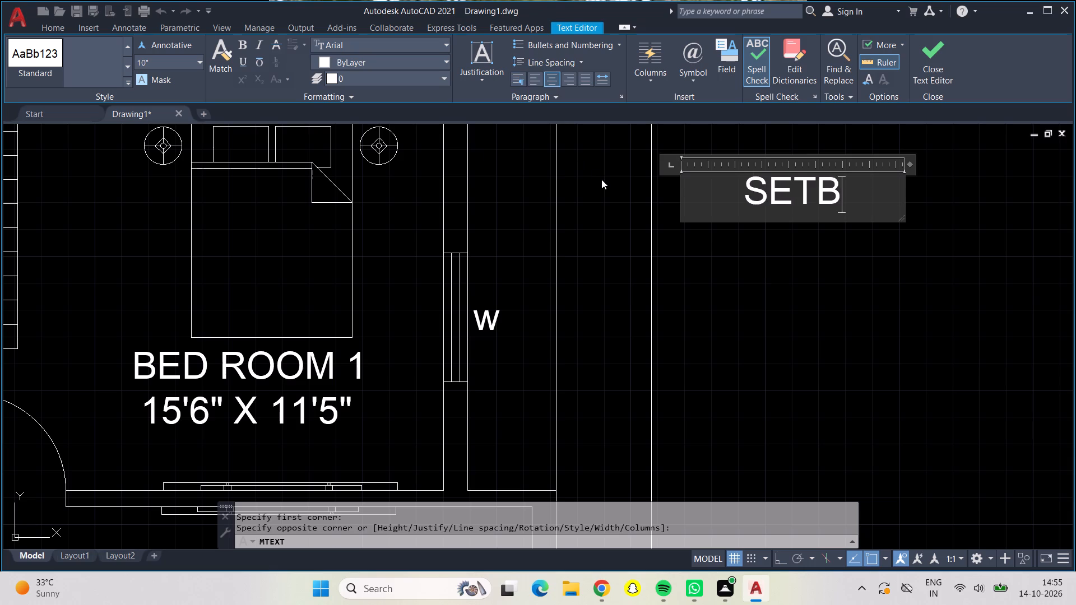
text(AC)
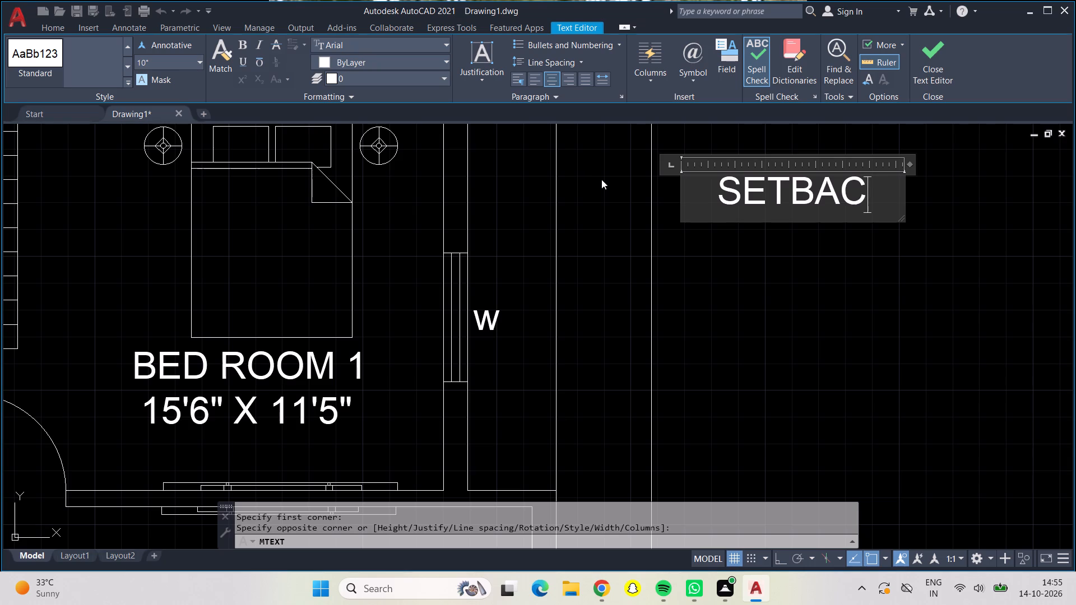
key(shift+k)
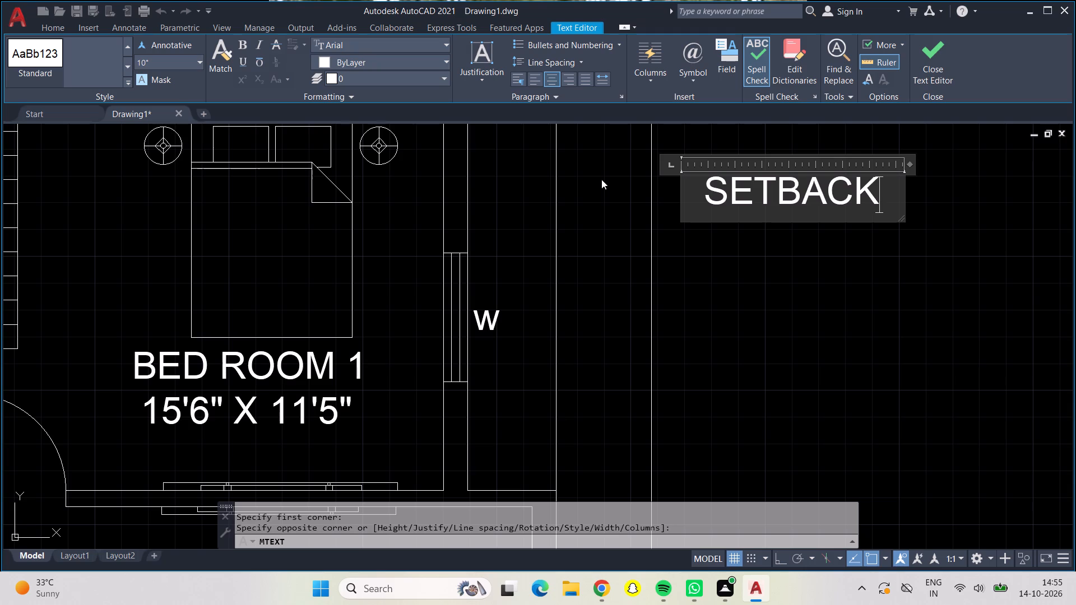
key(minus)
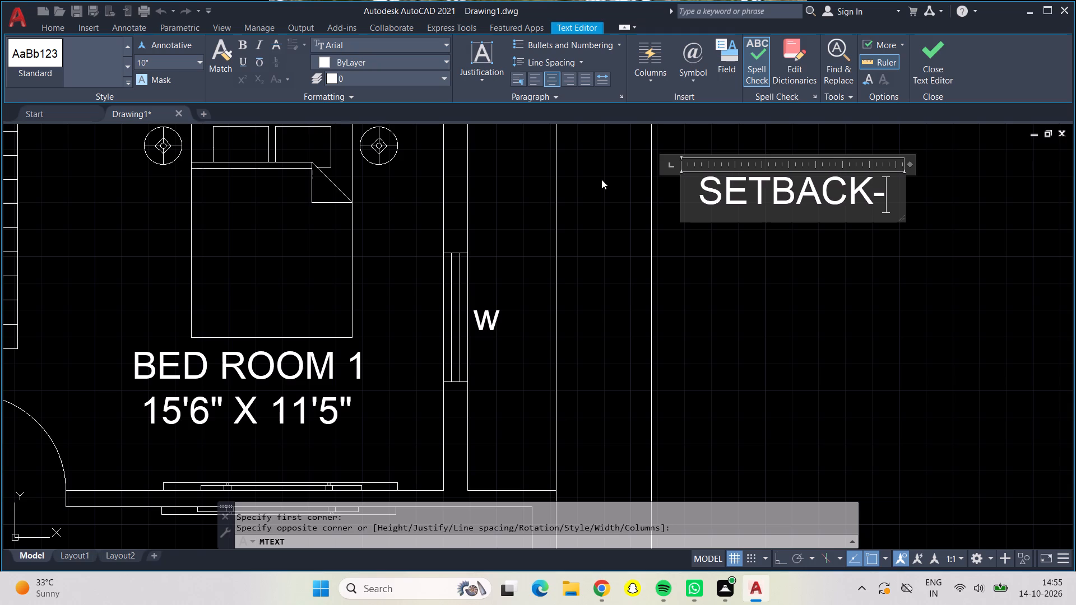
key(space)
key(2)
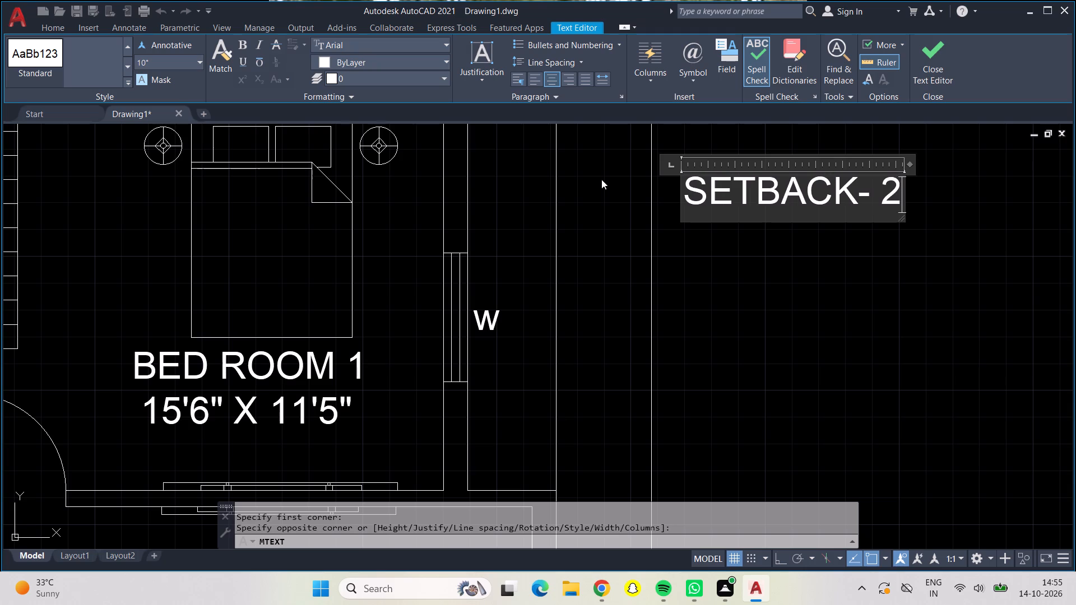
text(FEE)
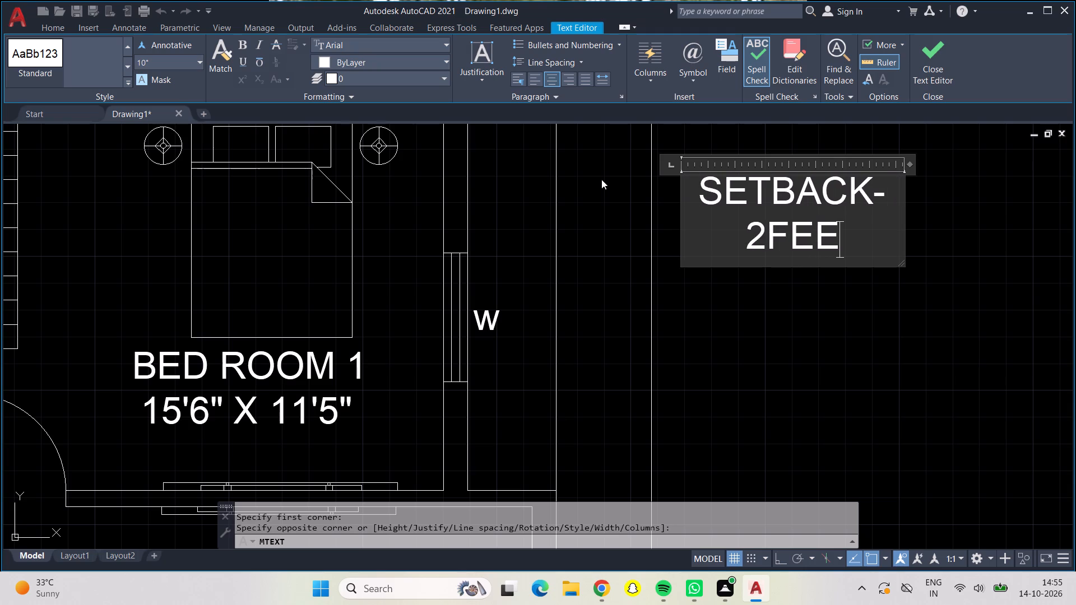
key(shift+t)
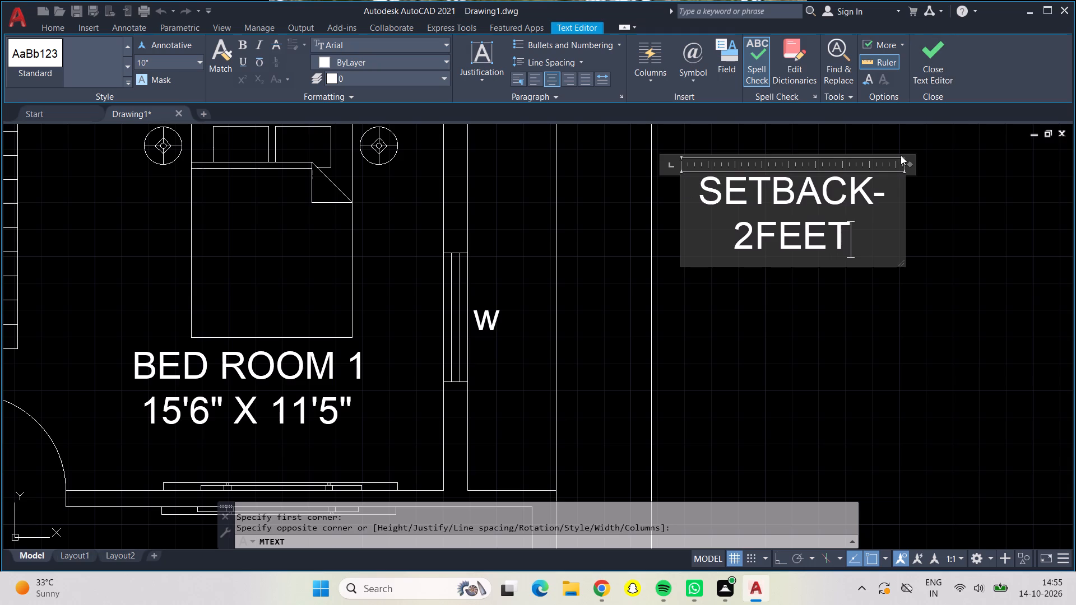
drag(907, 164, 1009, 173)
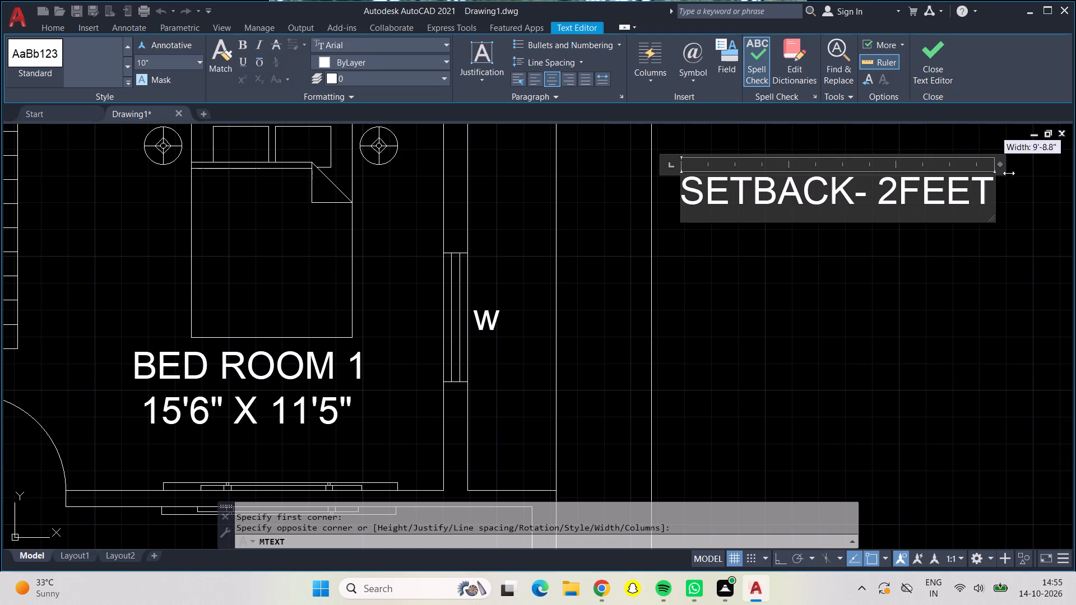
drag(1009, 173, 1034, 183)
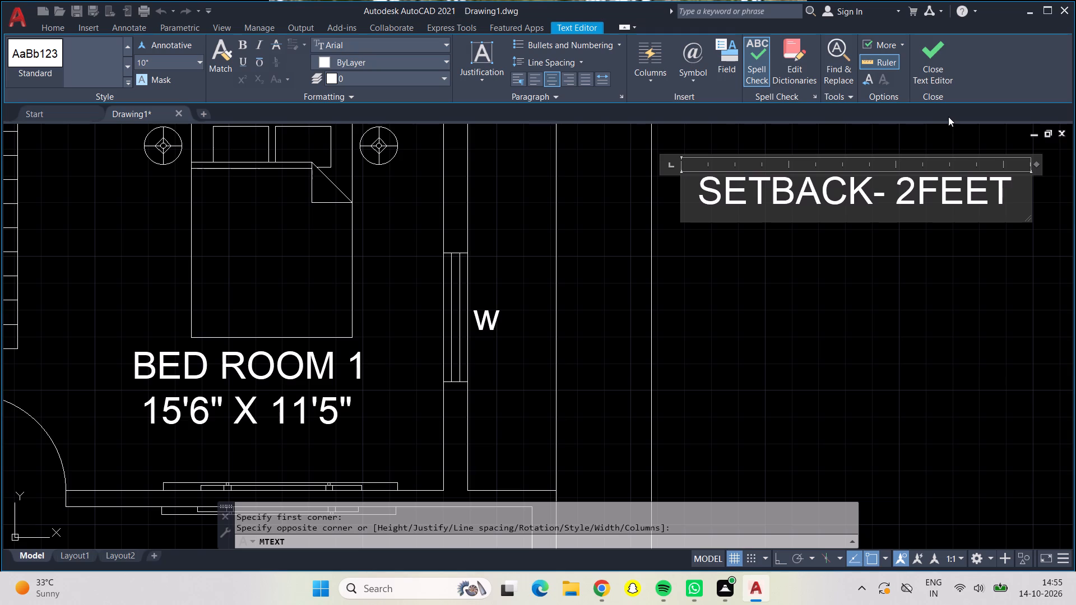
click(916, 291)
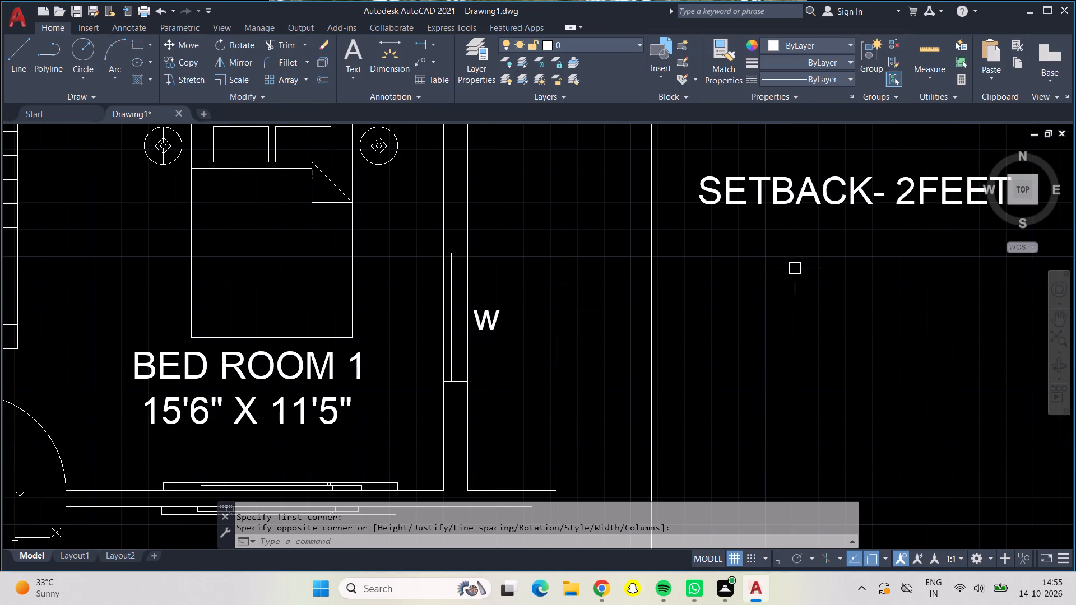
Rotate the SETBACK- 2FEET text a quarter turn clockwise so that it reads vertically downward.
scroll(762, 242, down, 2)
click(734, 203)
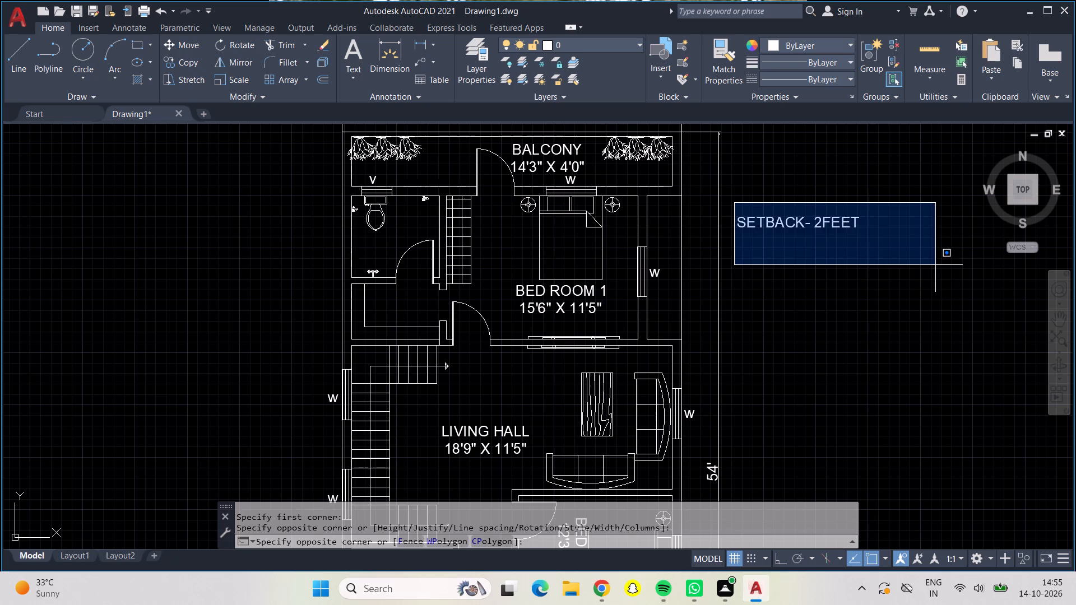
click(933, 283)
click(245, 46)
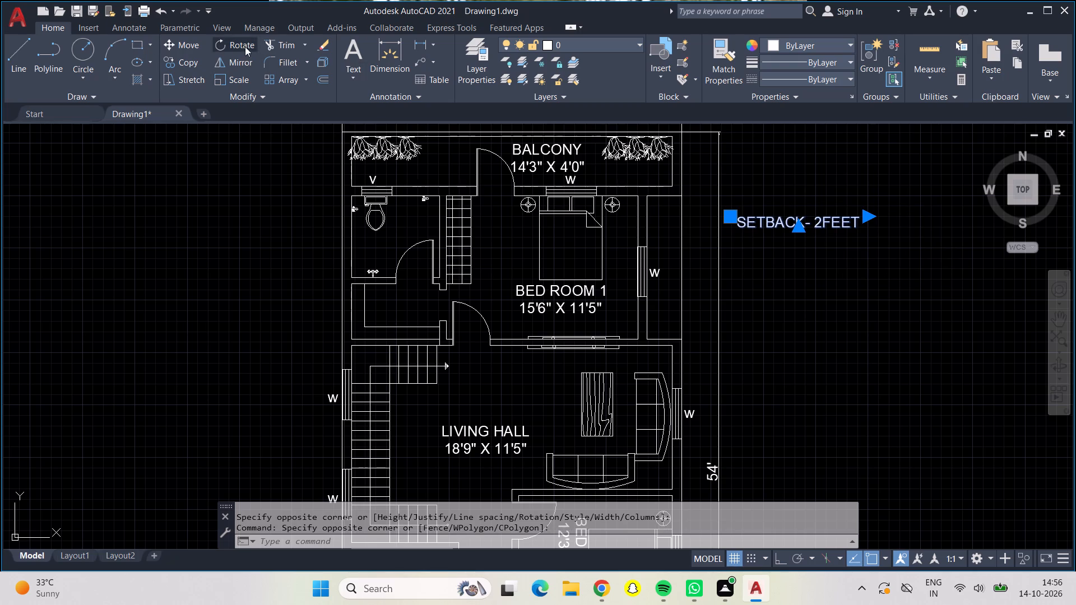
drag(792, 220, 795, 244)
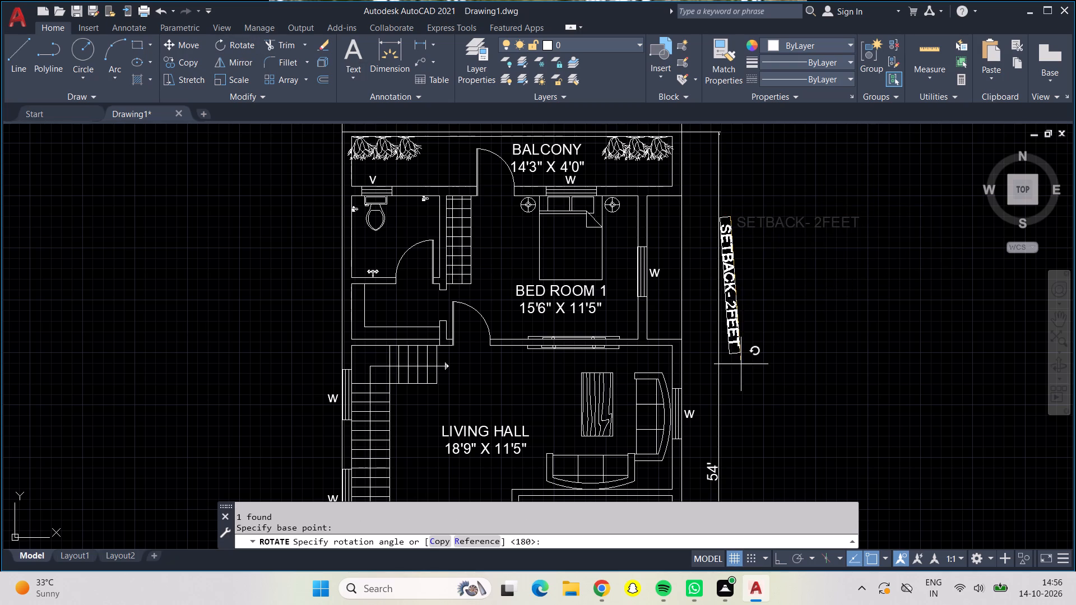
key(F8)
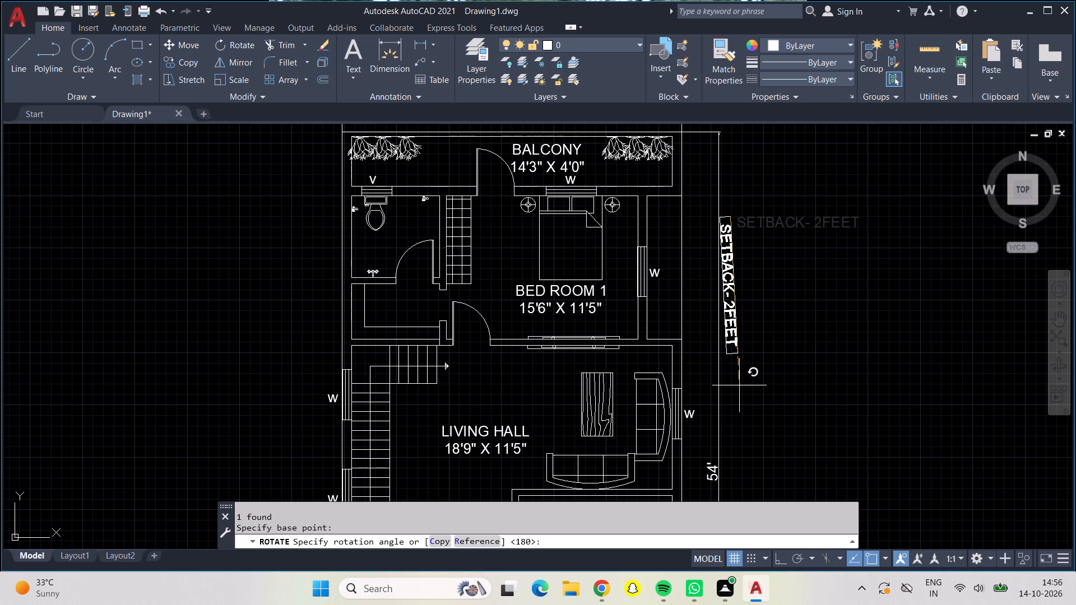
click(739, 385)
Move the vertical SETBACK- 2FEET text into the narrow strip outside BED ROOM 1's window, just beyond the W label.
click(727, 302)
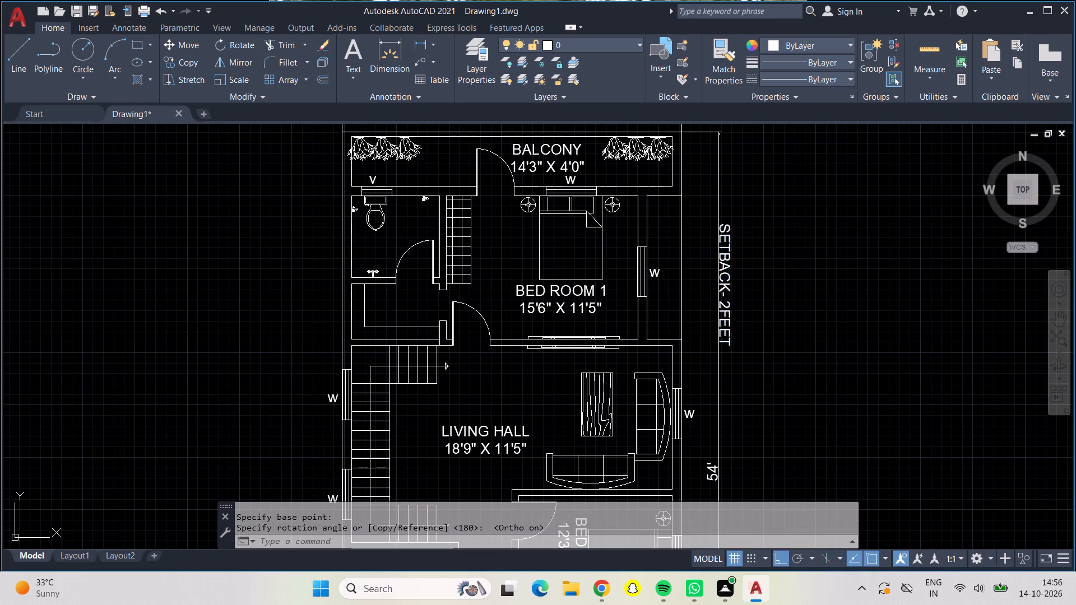
click(183, 45)
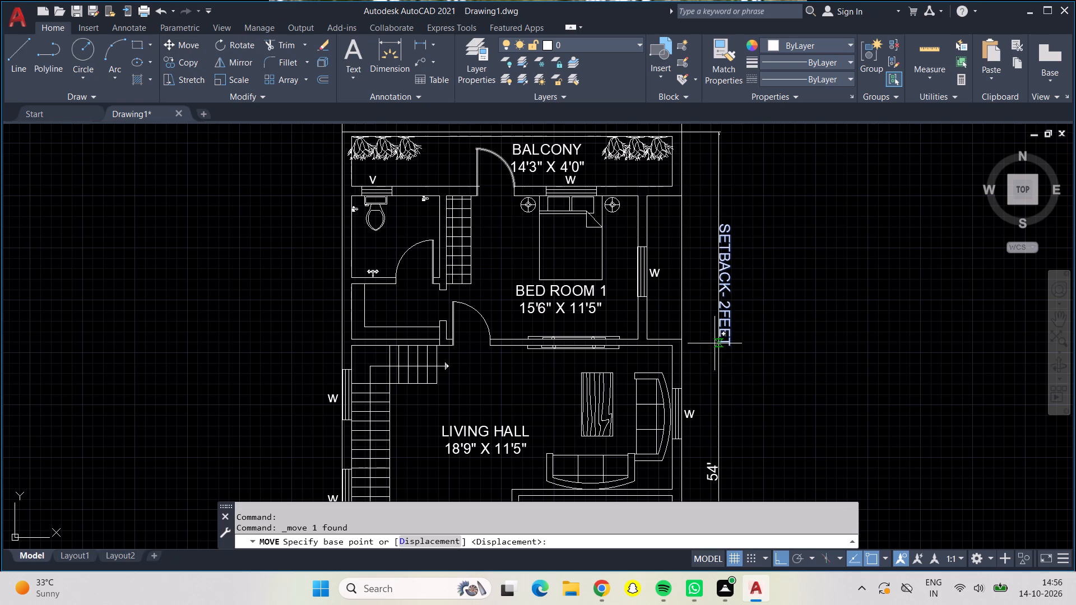
drag(722, 312, 670, 308)
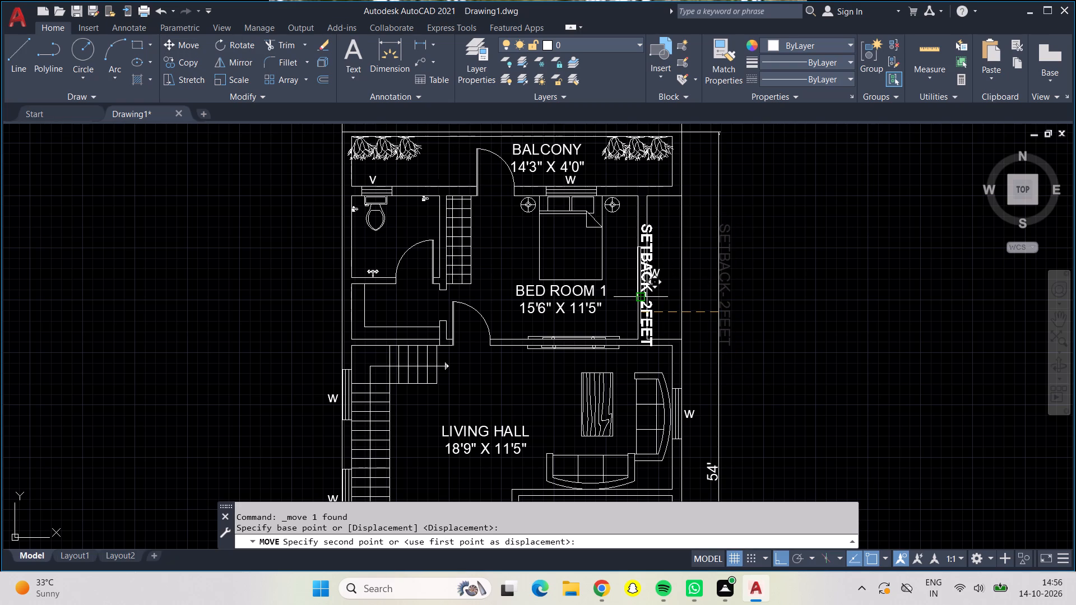
key(F8)
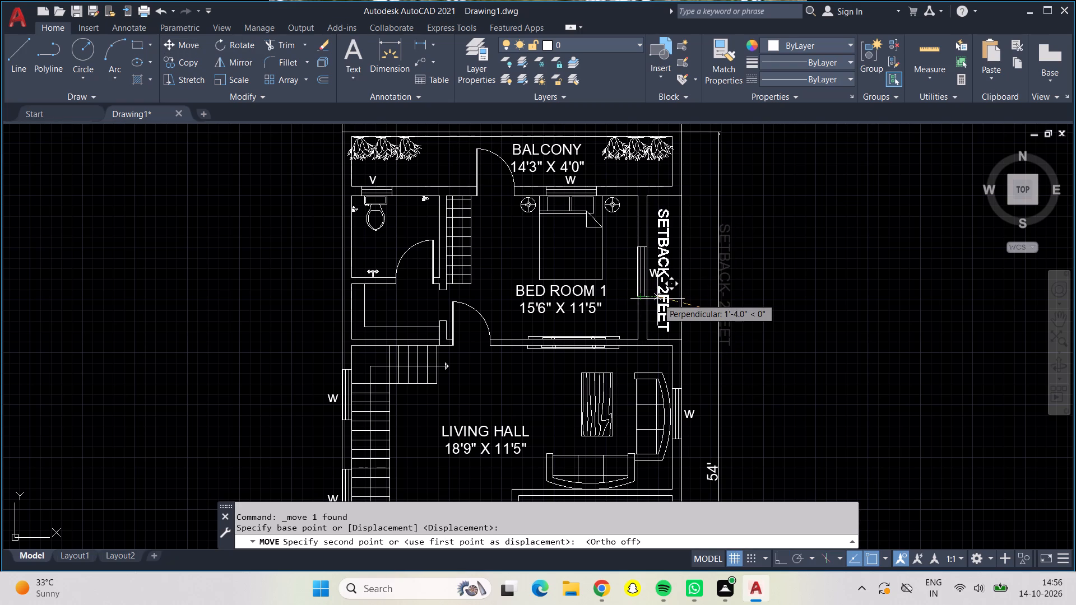
click(664, 294)
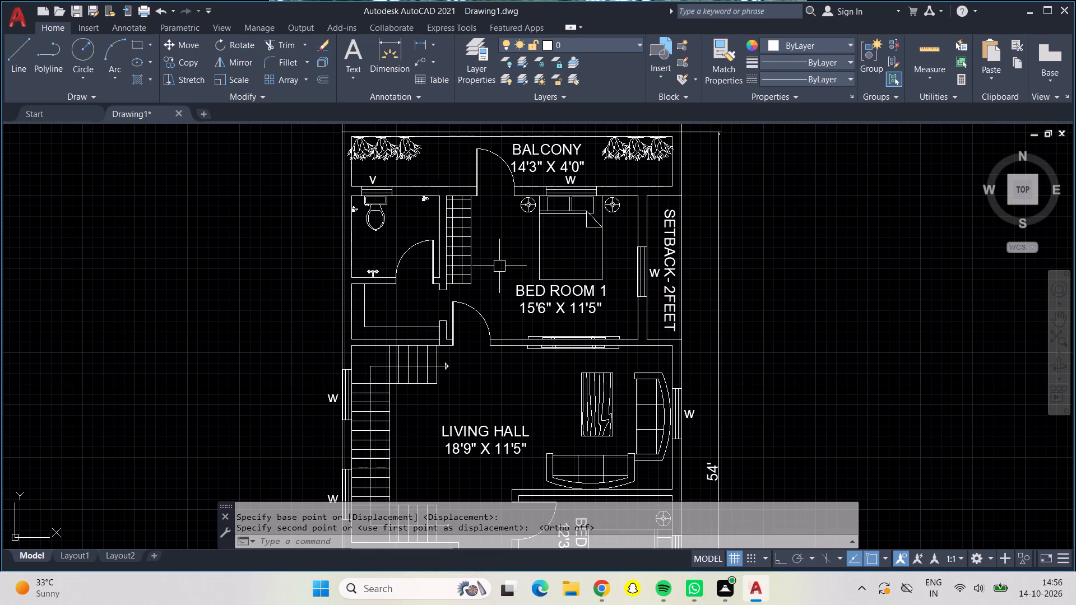
Add centred multiline text, 8" high, reading DRESS, in the small room below the toilet beside BED ROOM 1.
middle_drag(499, 266, 574, 236)
scroll(566, 345, down, 1)
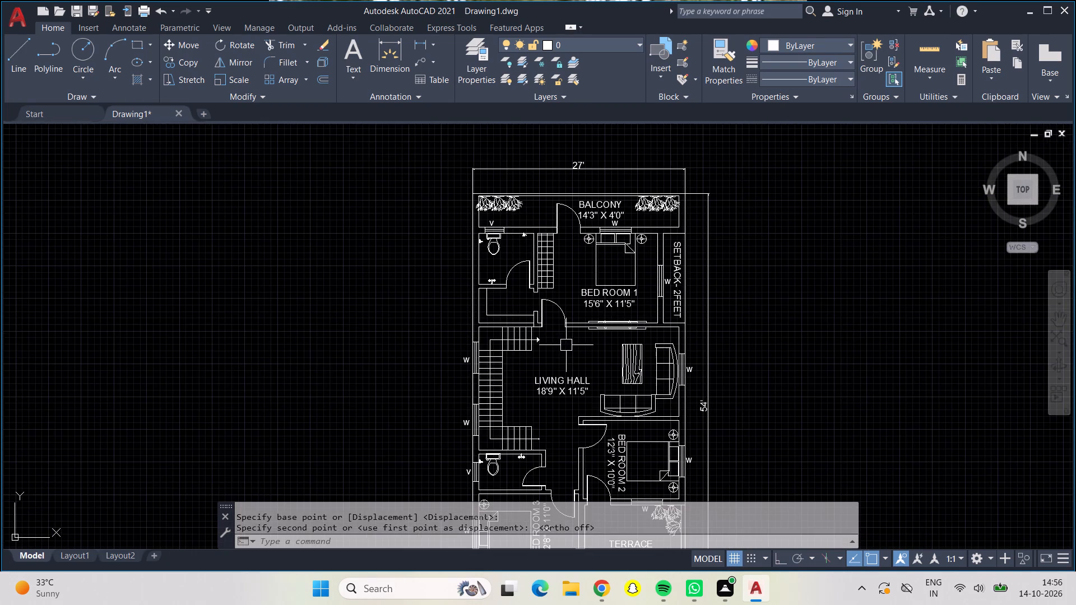
middle_drag(566, 345, 539, 190)
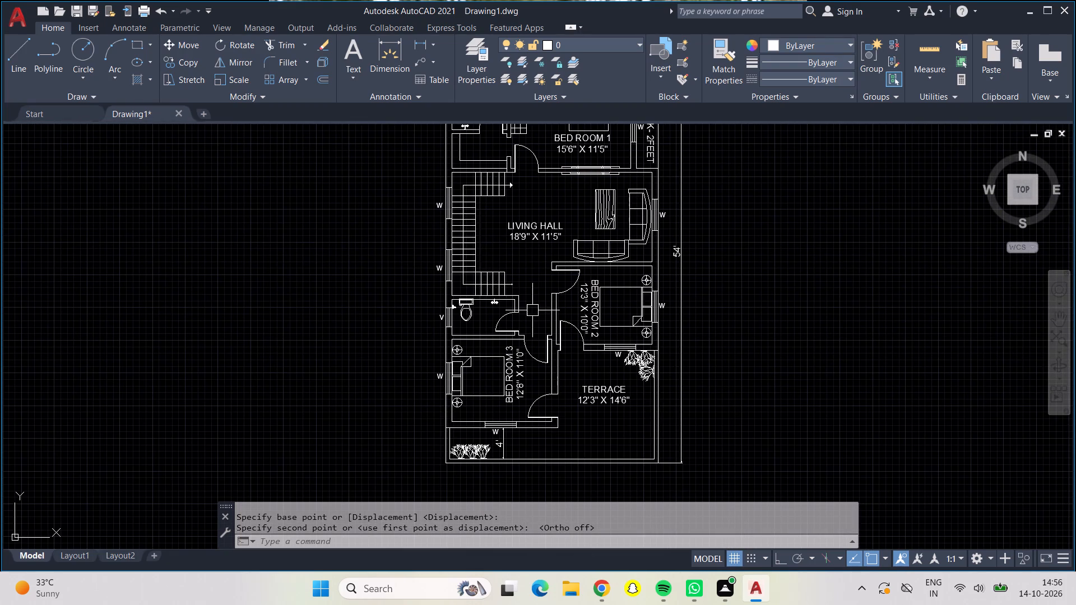
middle_drag(538, 277, 556, 353)
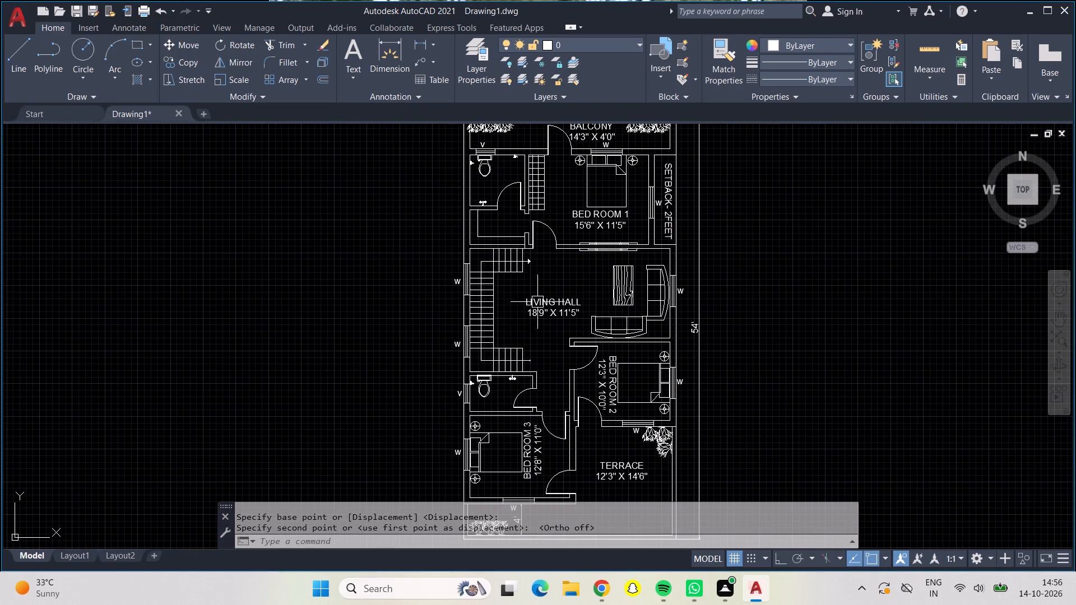
scroll(505, 214, down, 1)
scroll(505, 214, up, 3)
scroll(497, 218, down, 1)
scroll(497, 218, up, 4)
middle_drag(489, 223, 515, 298)
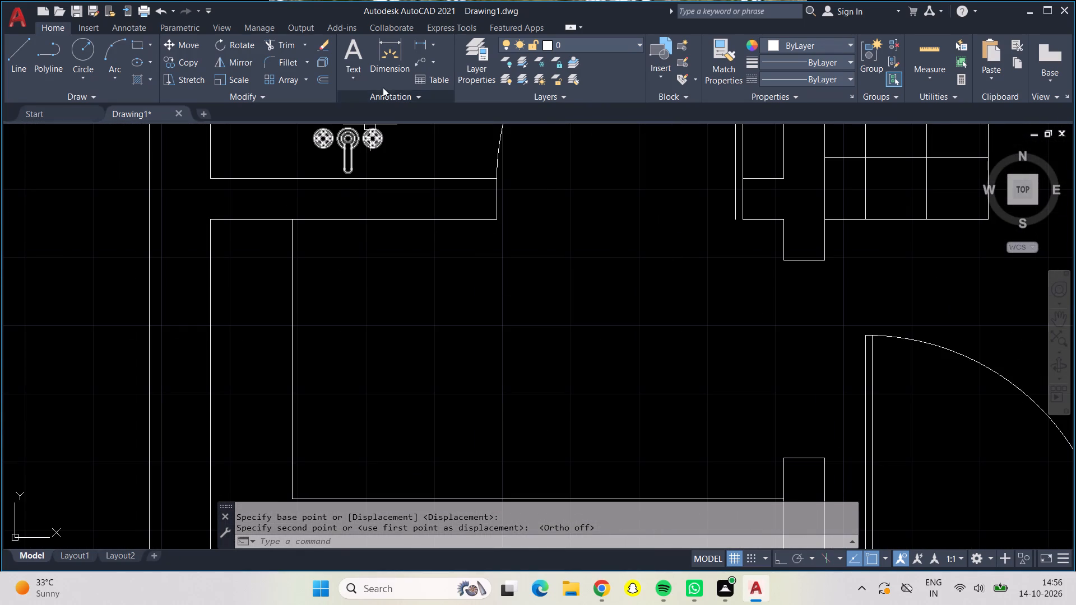
click(353, 48)
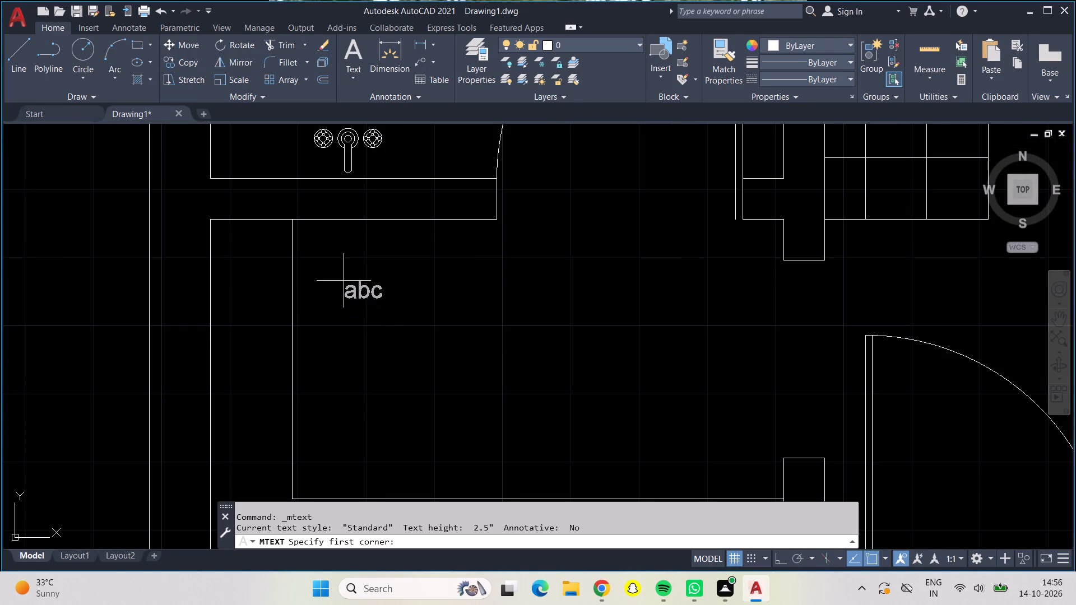
click(345, 276)
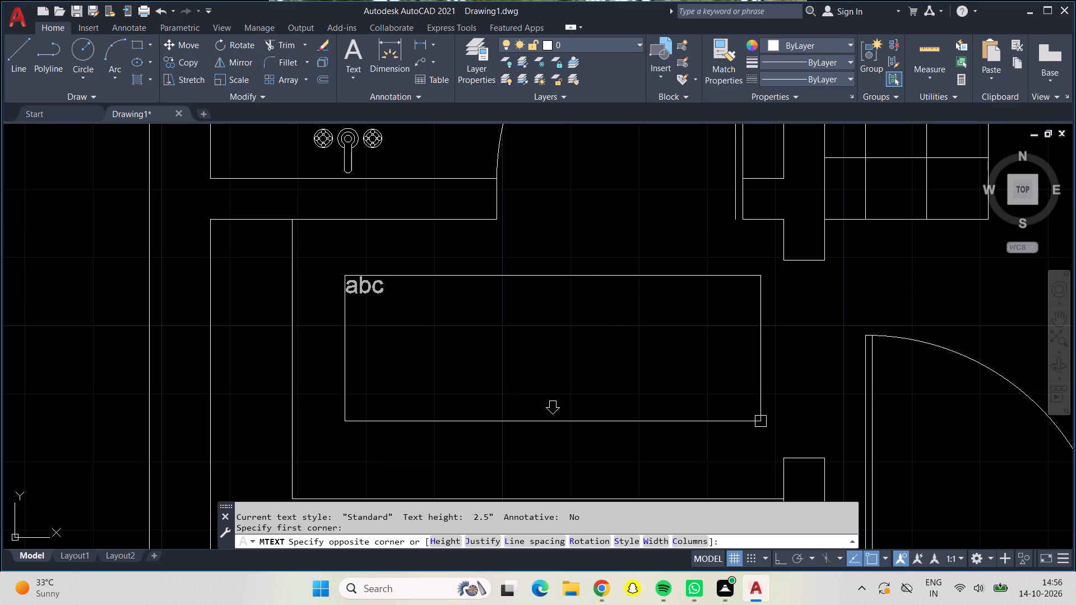
click(813, 417)
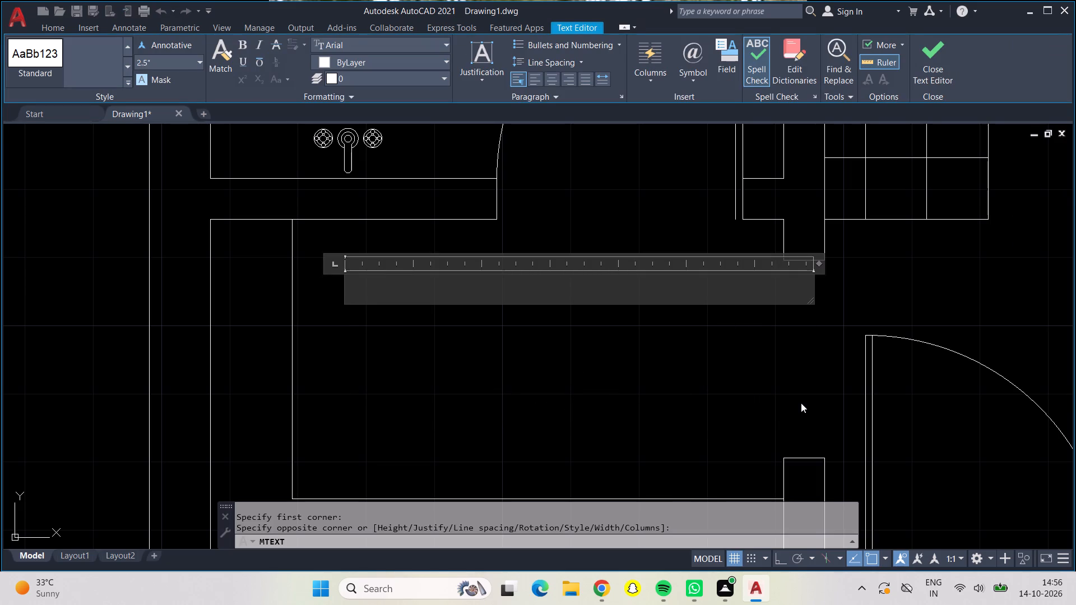
click(164, 55)
key(BackSpace)
key(BackSpace)
key(BackSpace)
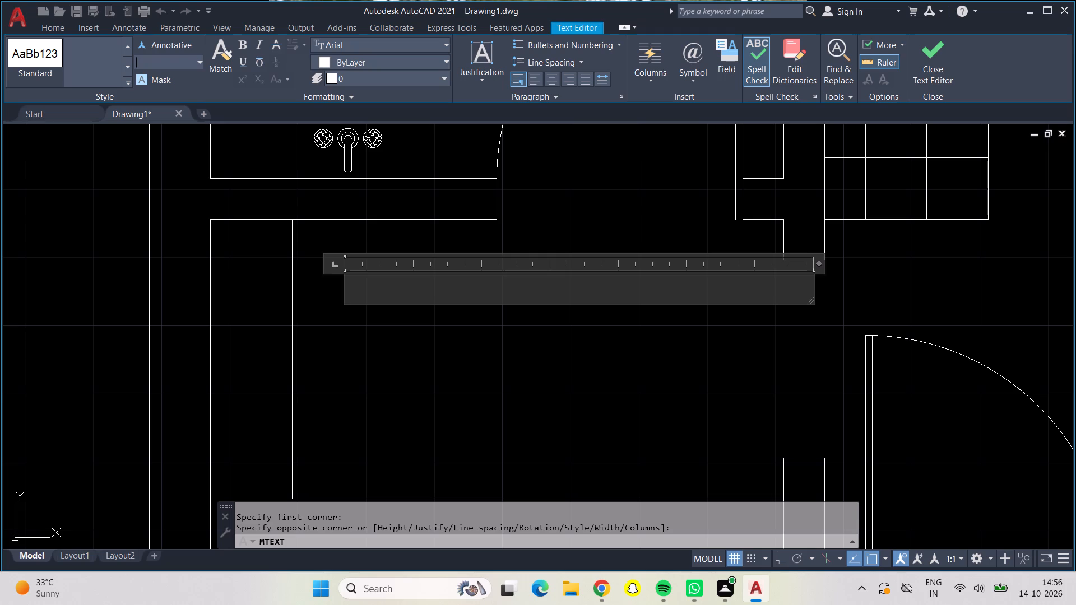
text(8")
key(Return)
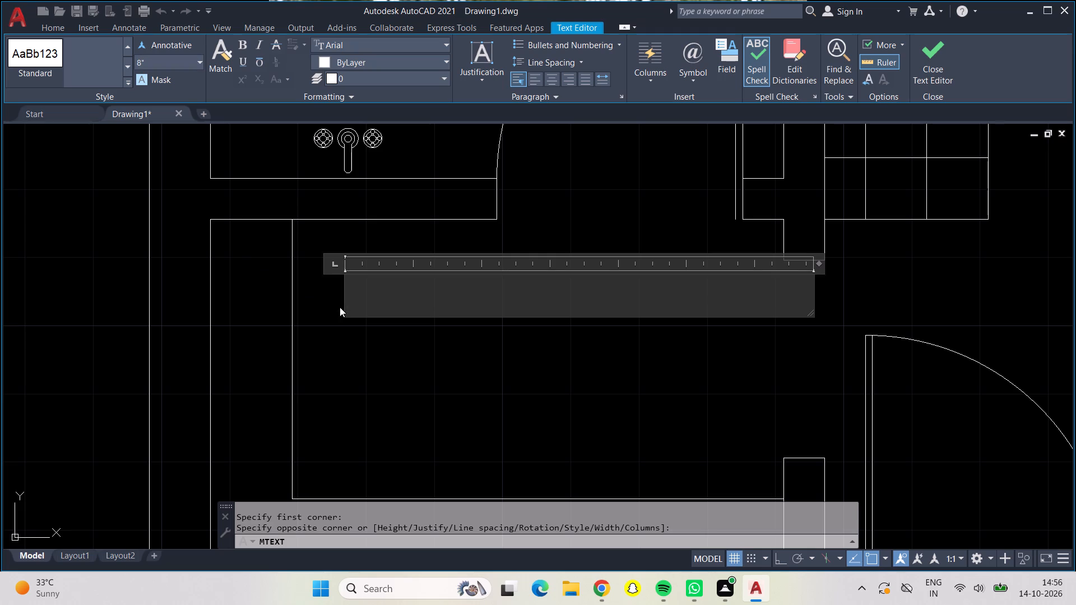
click(545, 77)
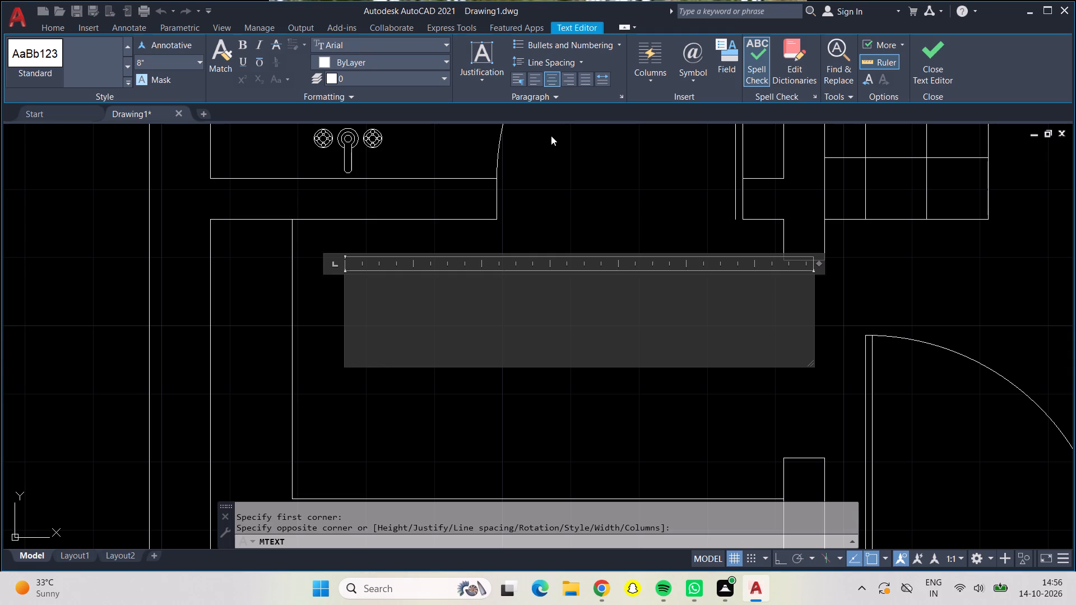
key(shift+d)
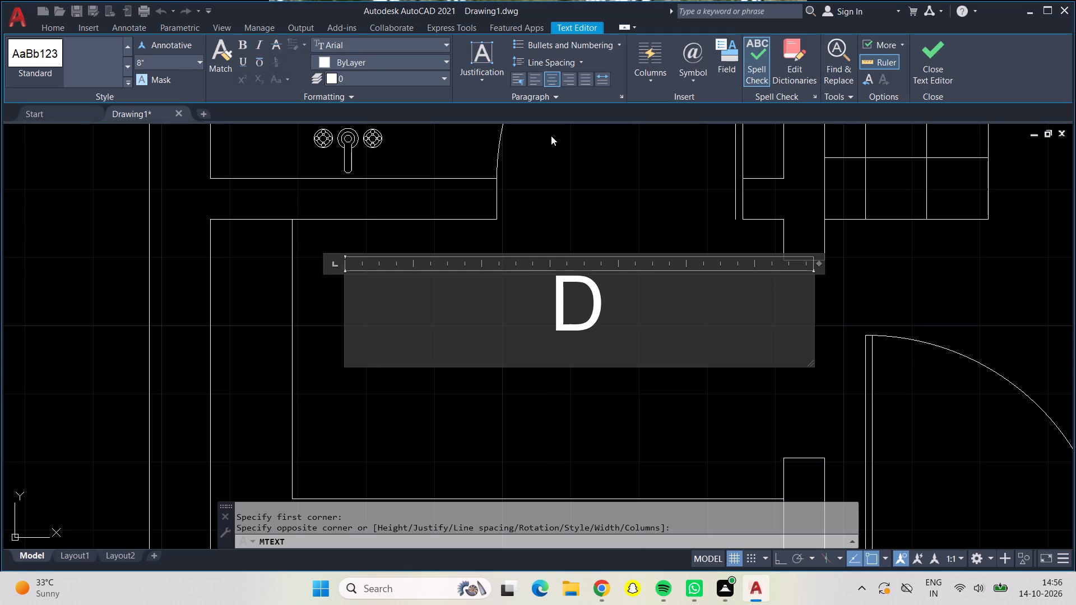
text(RE)
text(SS)
key(Return)
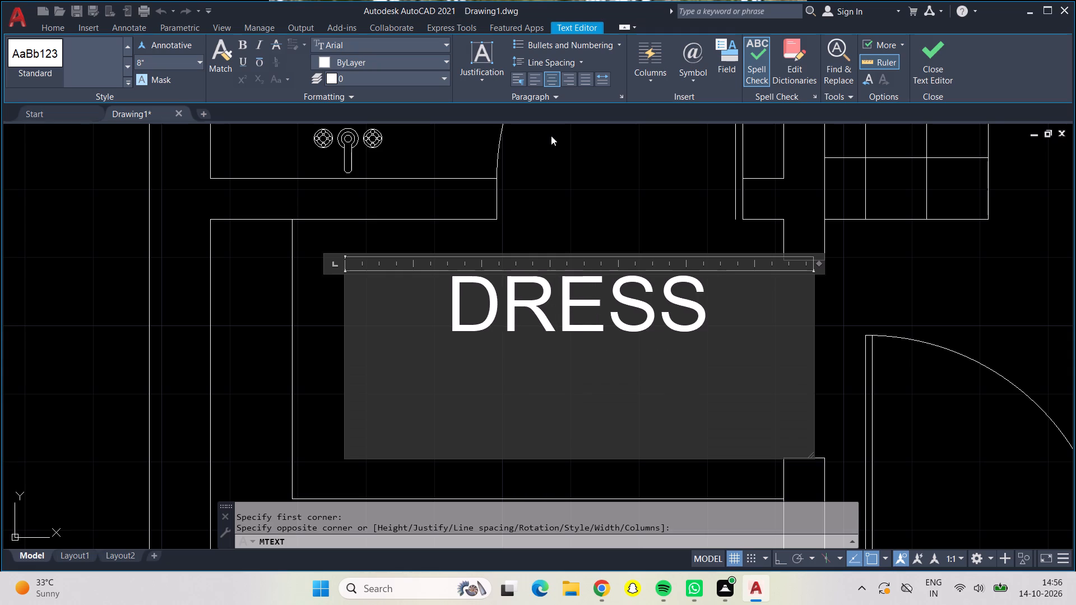
key(7)
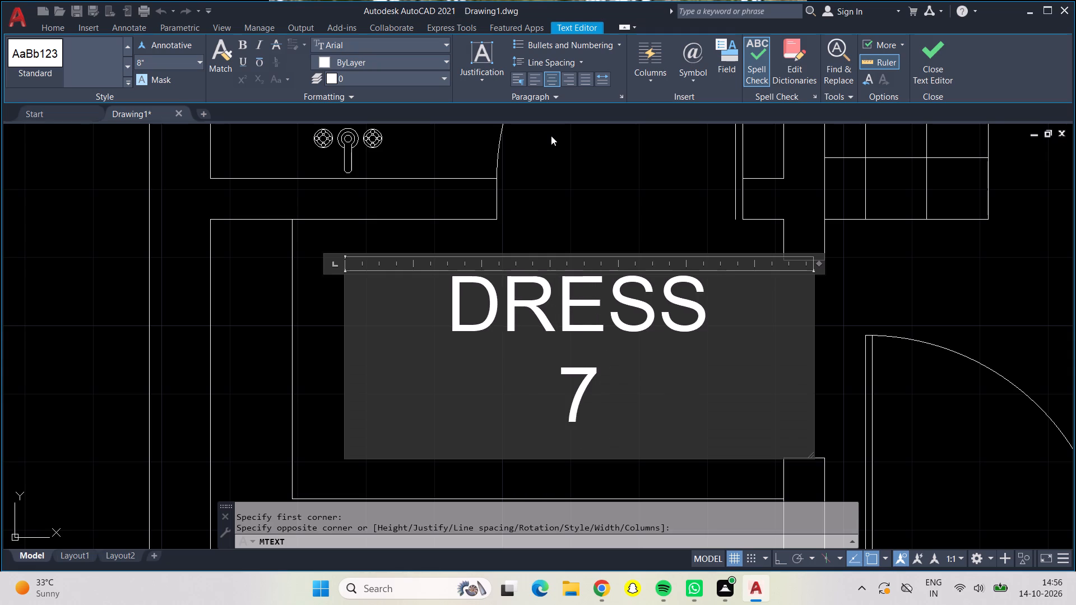
key(BackSpace)
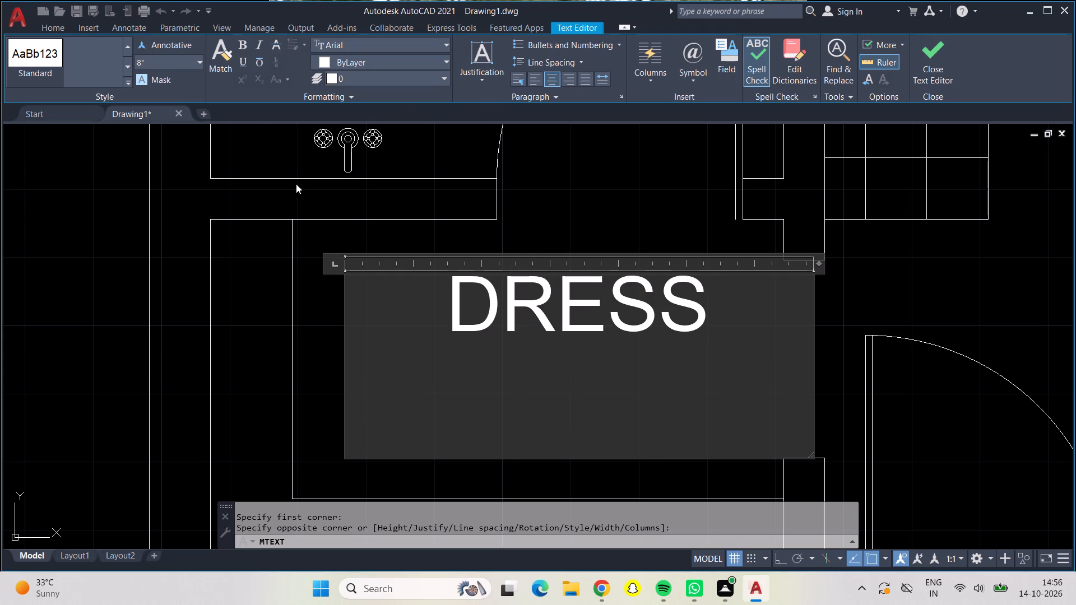
click(319, 347)
Quick-measure the width and depth of the dressing space around the DRESS label.
scroll(475, 254, down, 1)
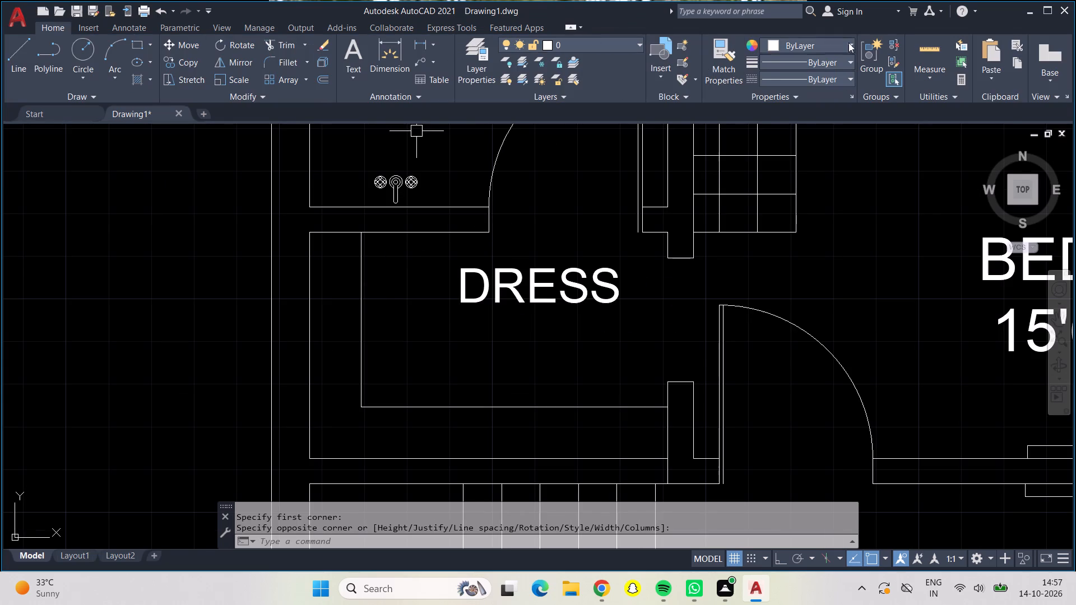
click(927, 50)
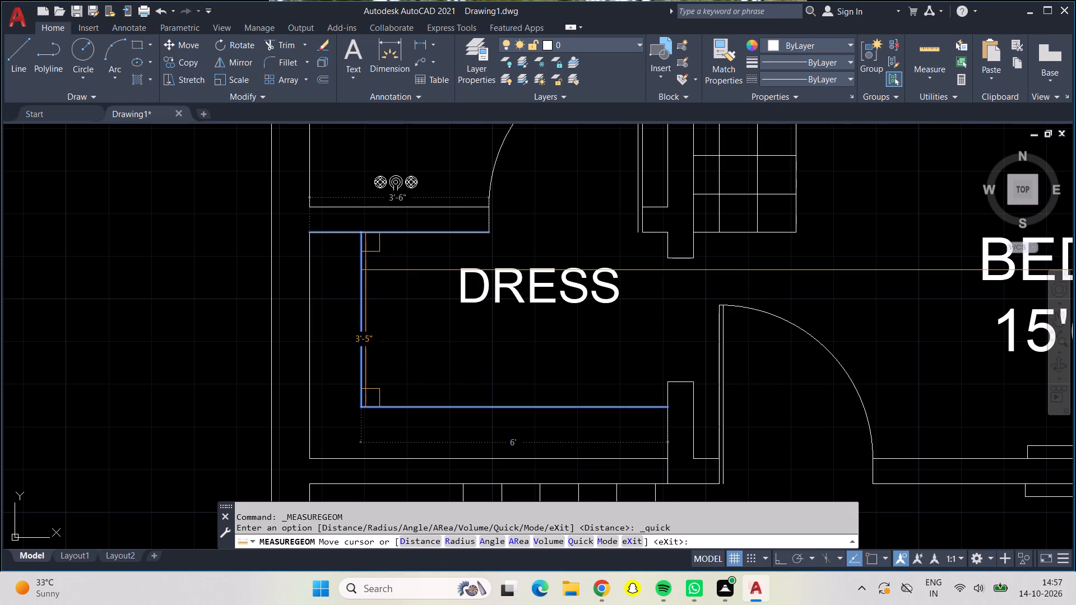
key(Escape)
Add a second line reading 7'0" X 4'0" beneath DRESS in the dressing room label.
double_click(505, 296)
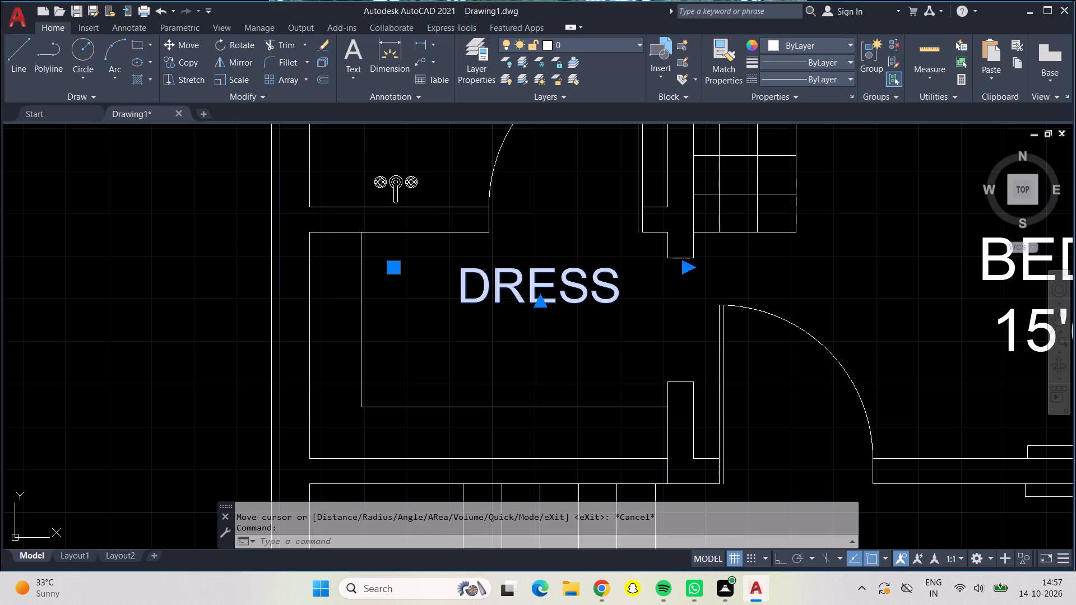
click(630, 296)
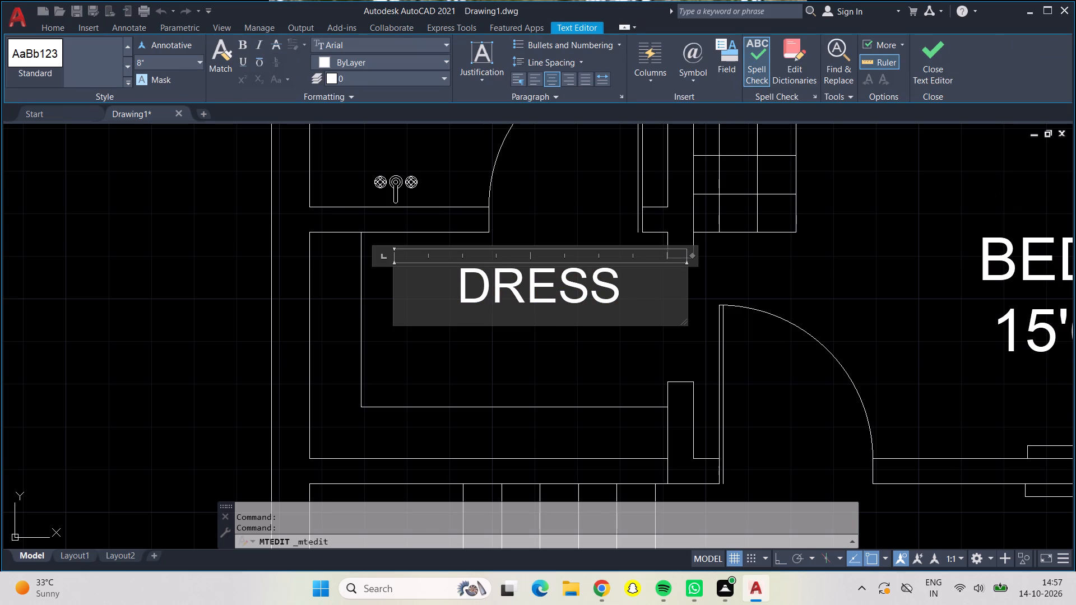
key(Return)
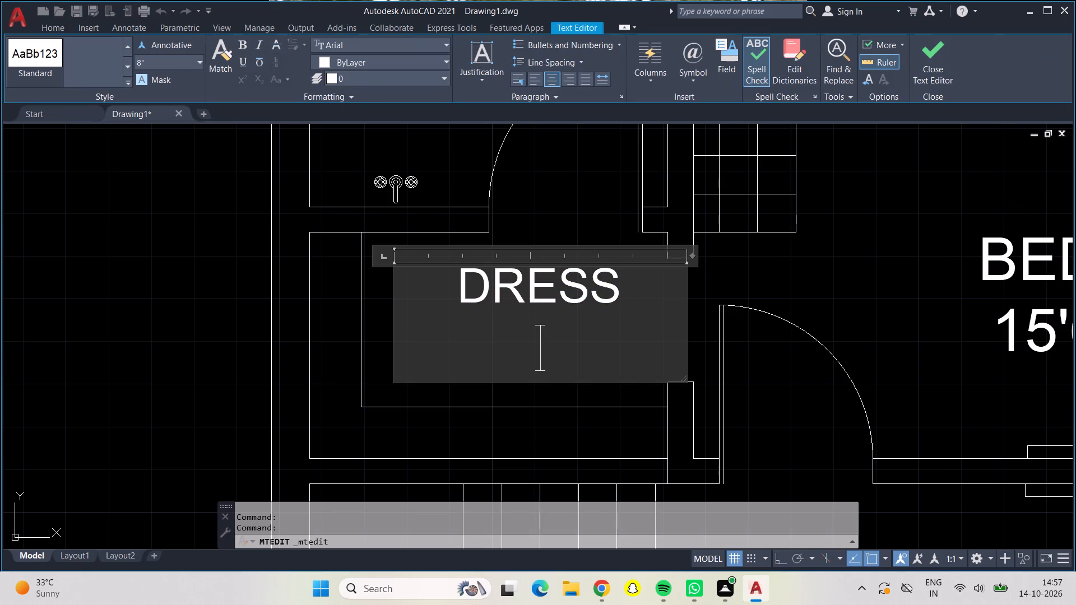
text(7')
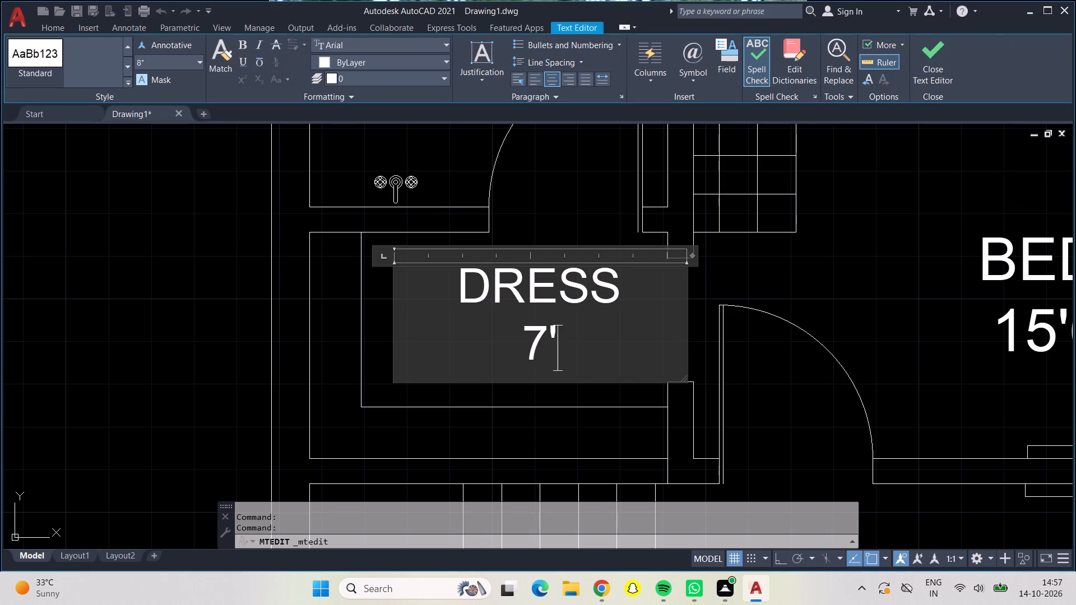
text(0" X)
key(space)
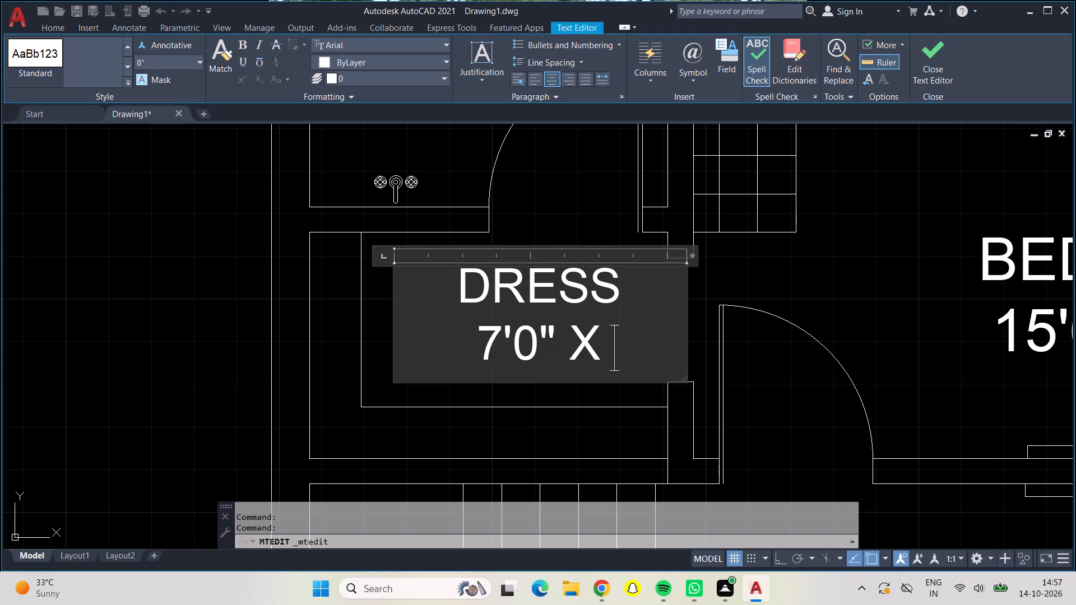
text(4'0")
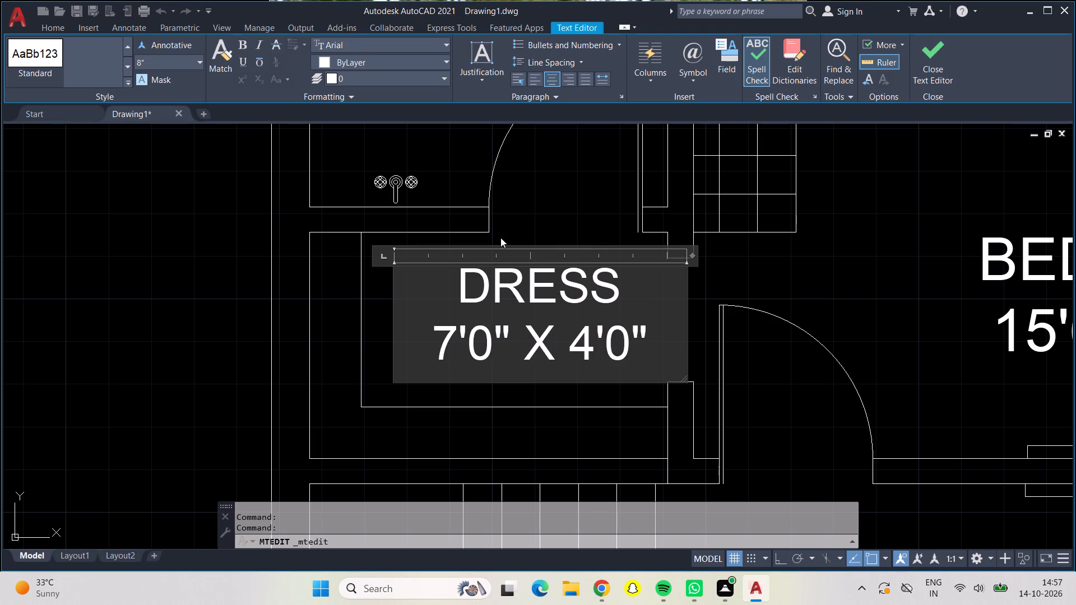
click(529, 204)
Begin a multiline text frame in the toilet above the DRESS room, in the open floor below the WC.
scroll(562, 223, down, 2)
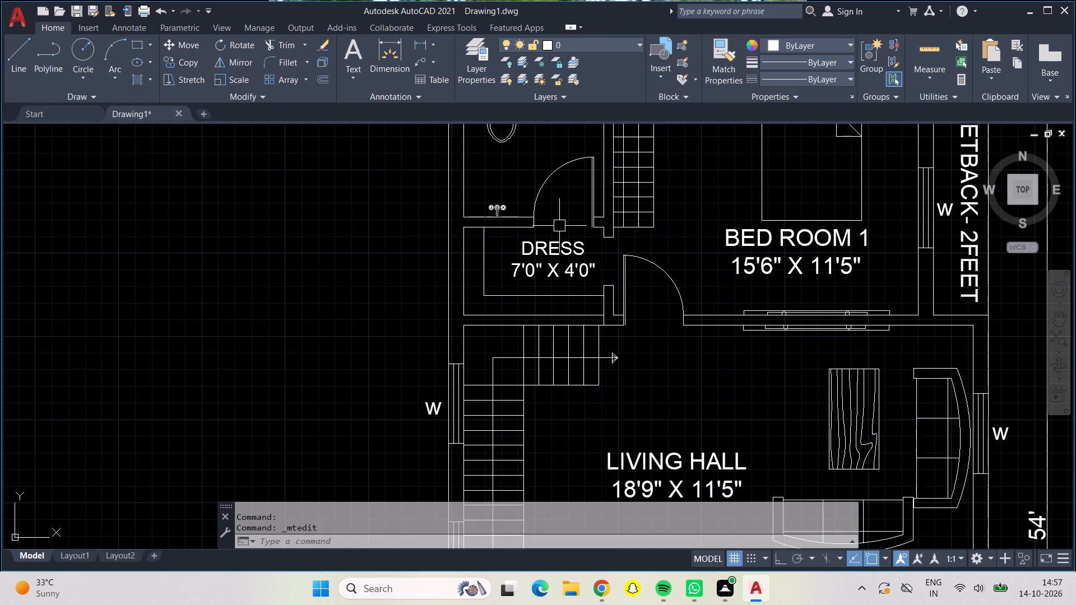
middle_drag(559, 227, 486, 358)
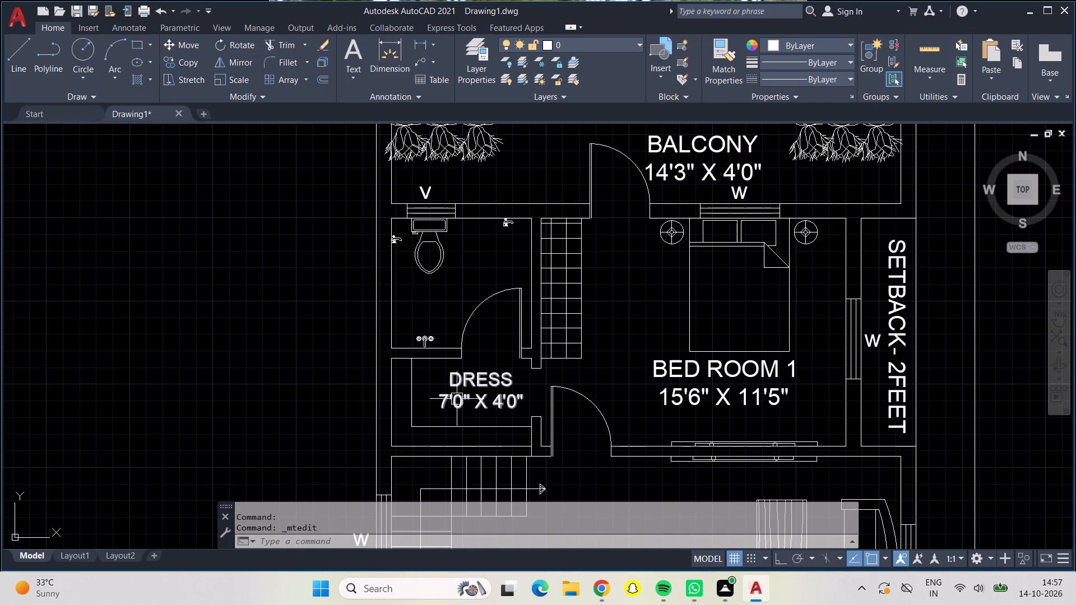
scroll(417, 273, up, 3)
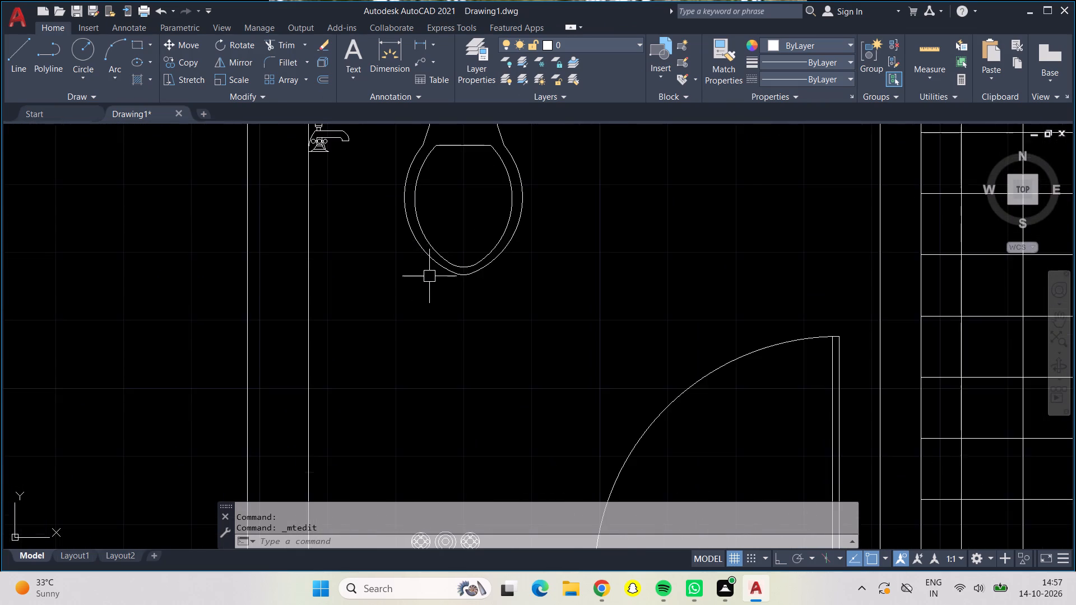
scroll(440, 280, down, 2)
middle_drag(435, 318, 418, 328)
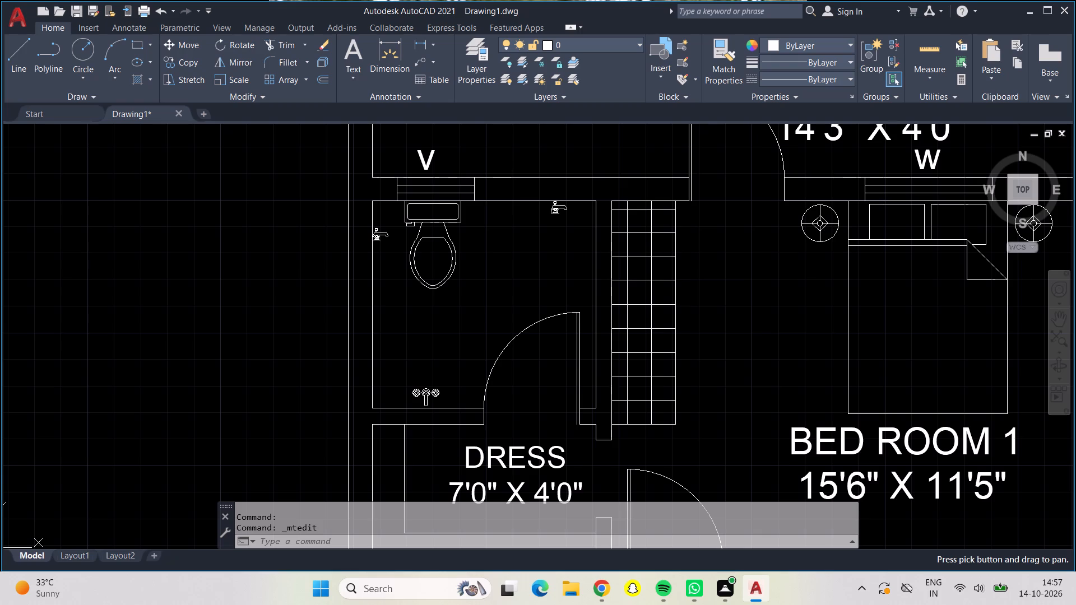
click(347, 46)
scroll(416, 343, up, 2)
scroll(349, 269, down, 1)
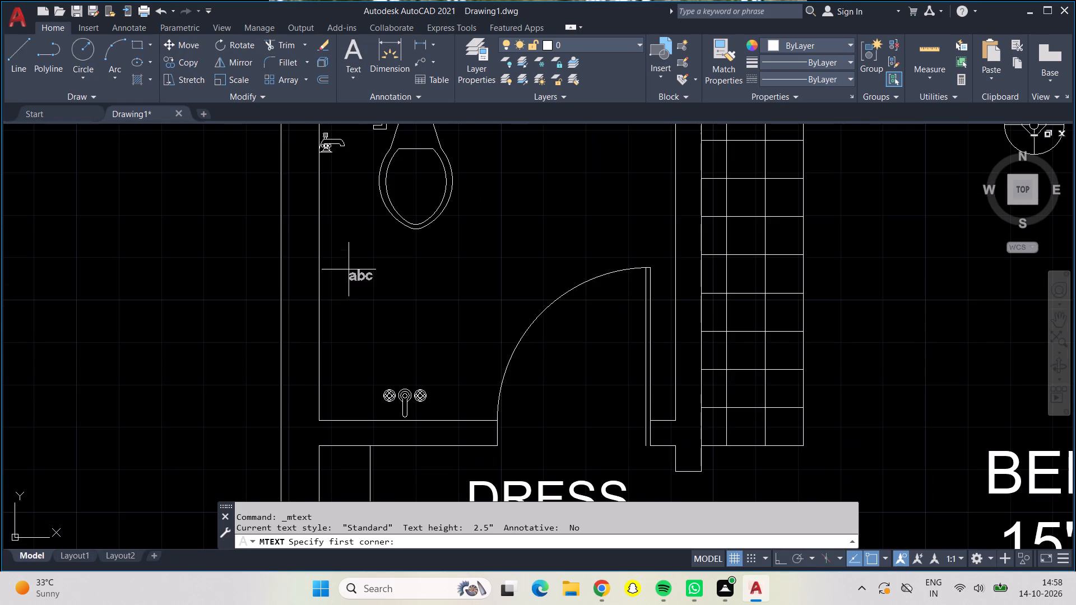
click(347, 253)
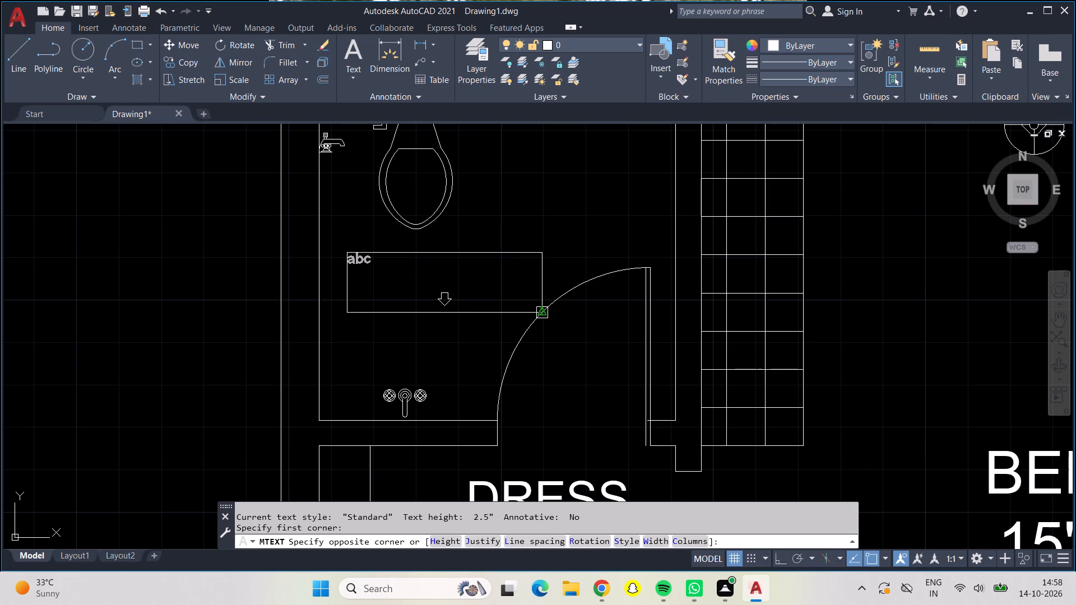
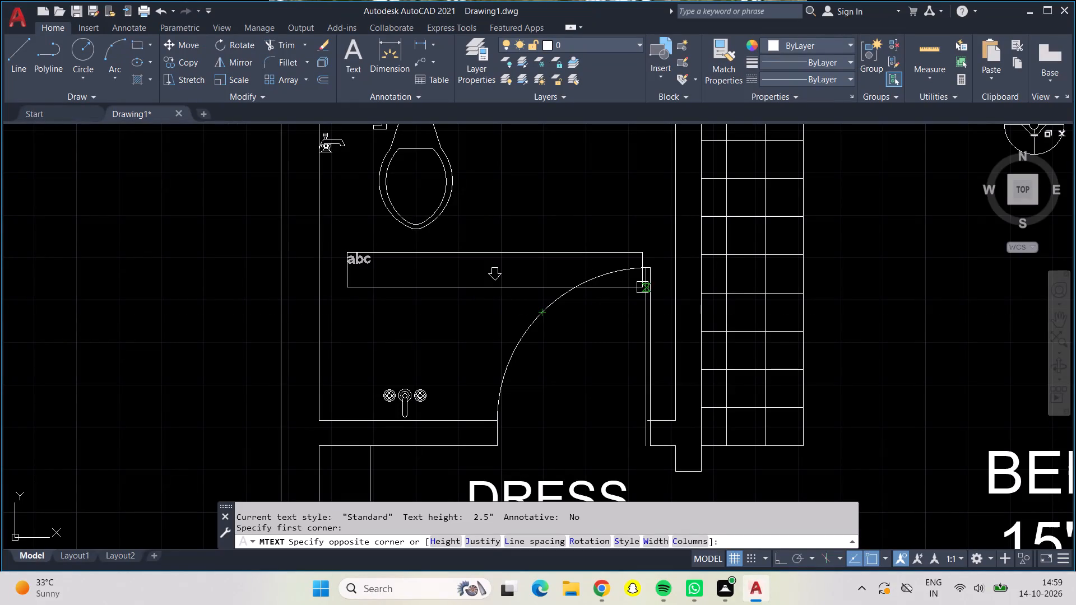
Add centred multiline text with 8" height below the WC in the room above DRESS, reading TOILET with 7'0" beneath.
click(587, 298)
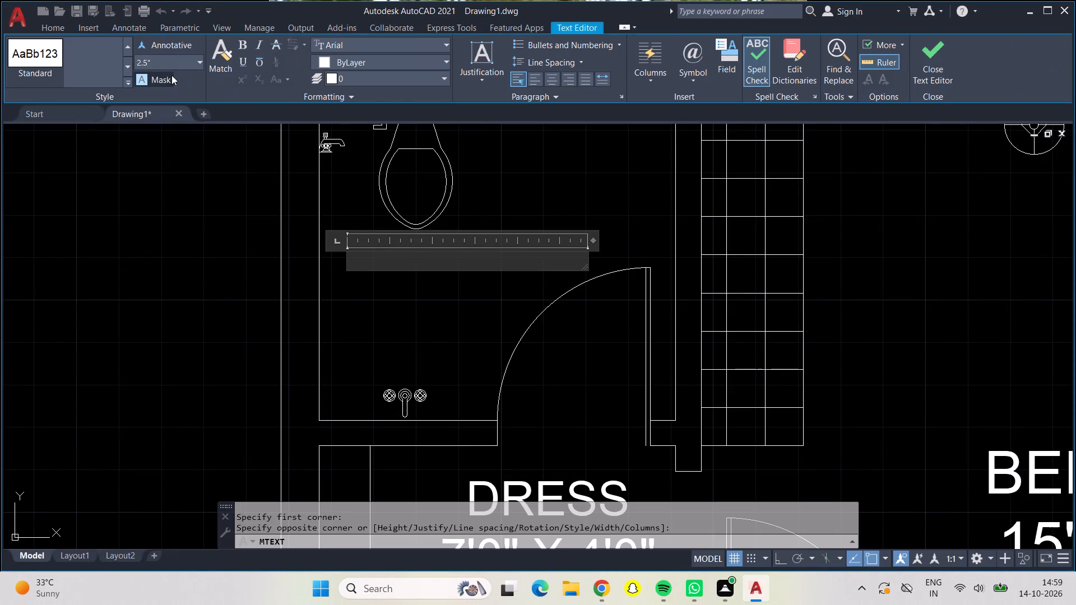
click(201, 67)
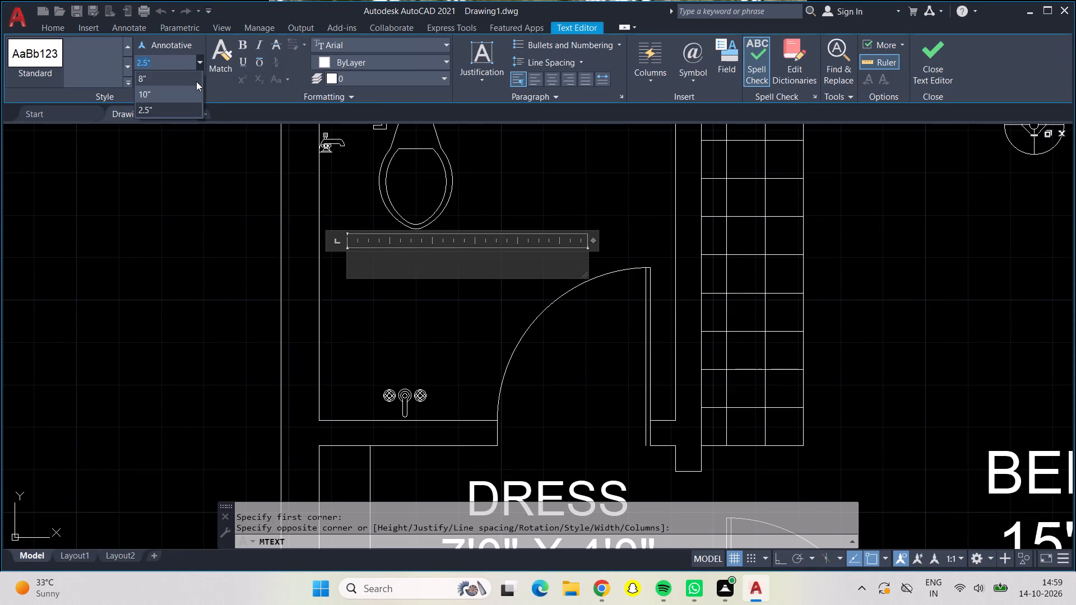
click(196, 81)
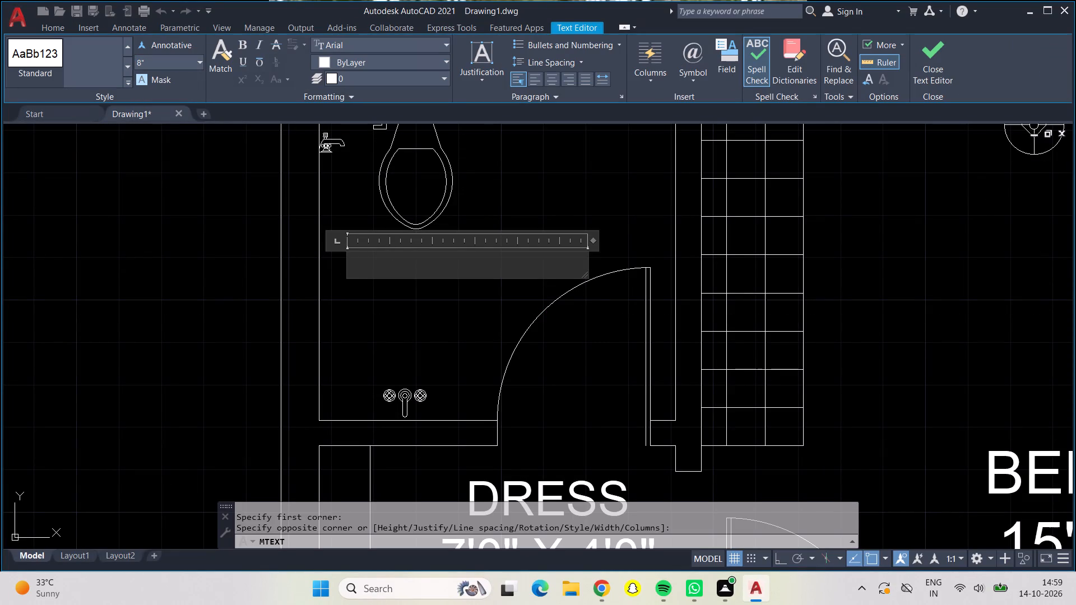
click(546, 79)
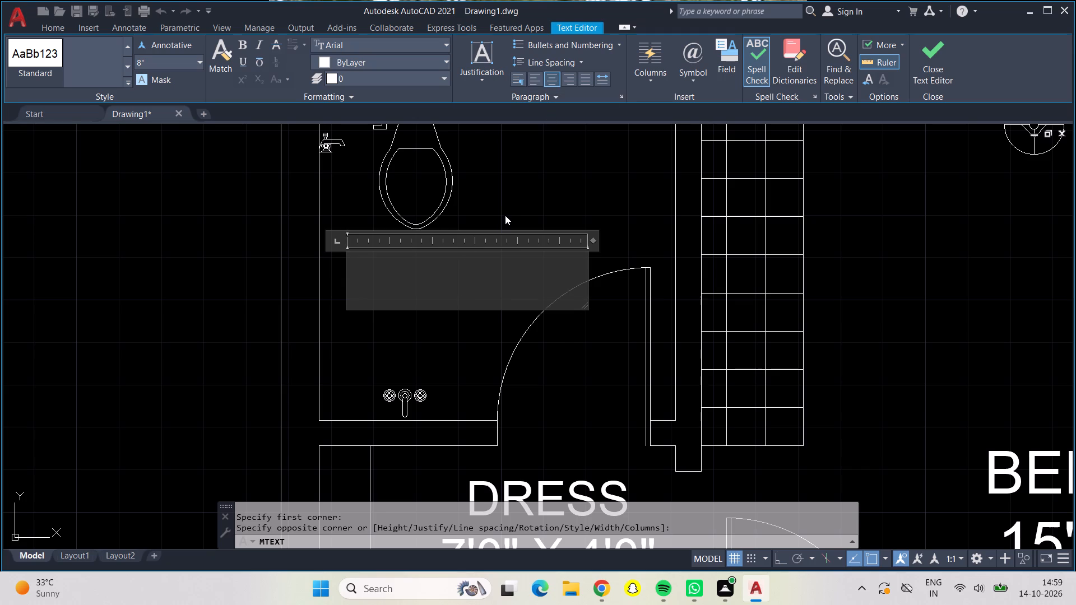
key(shift+t)
key(shift+o)
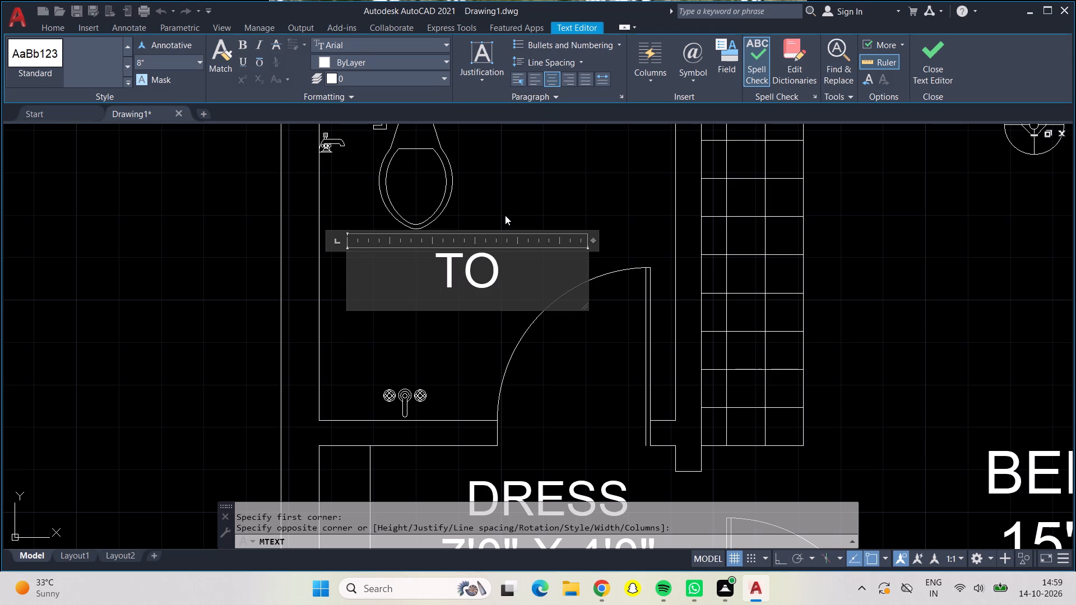
key(shift+i)
key(shift+l)
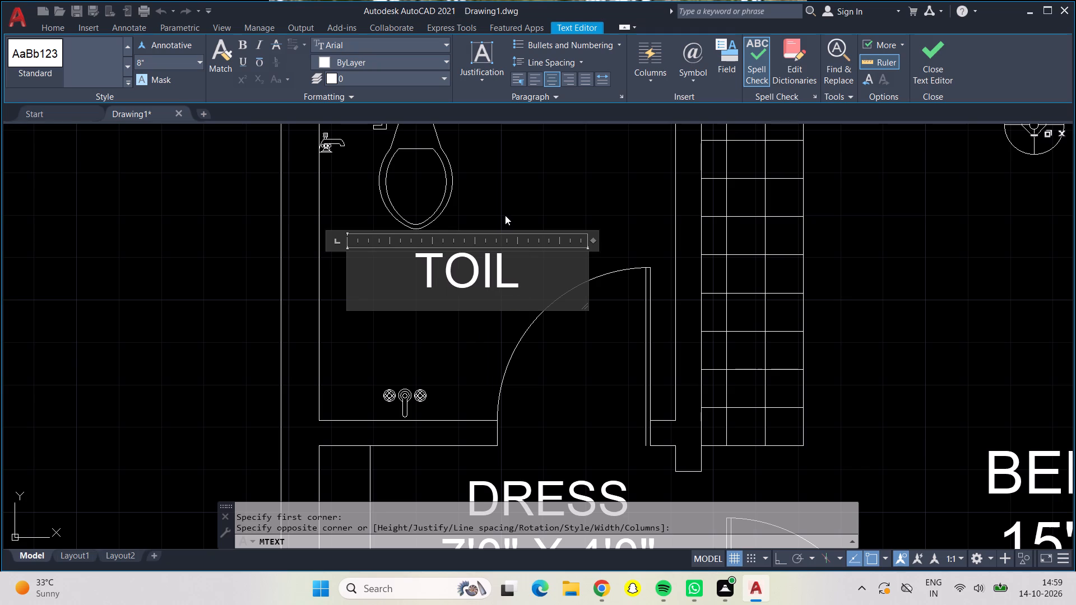
text(ET)
key(Return)
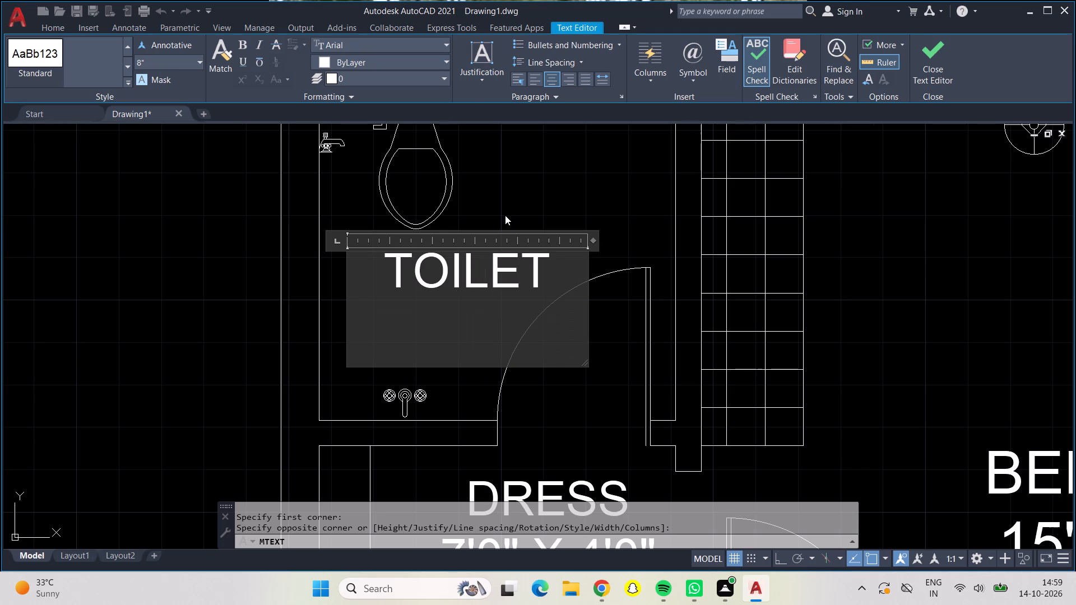
key(7)
key(apostrophe)
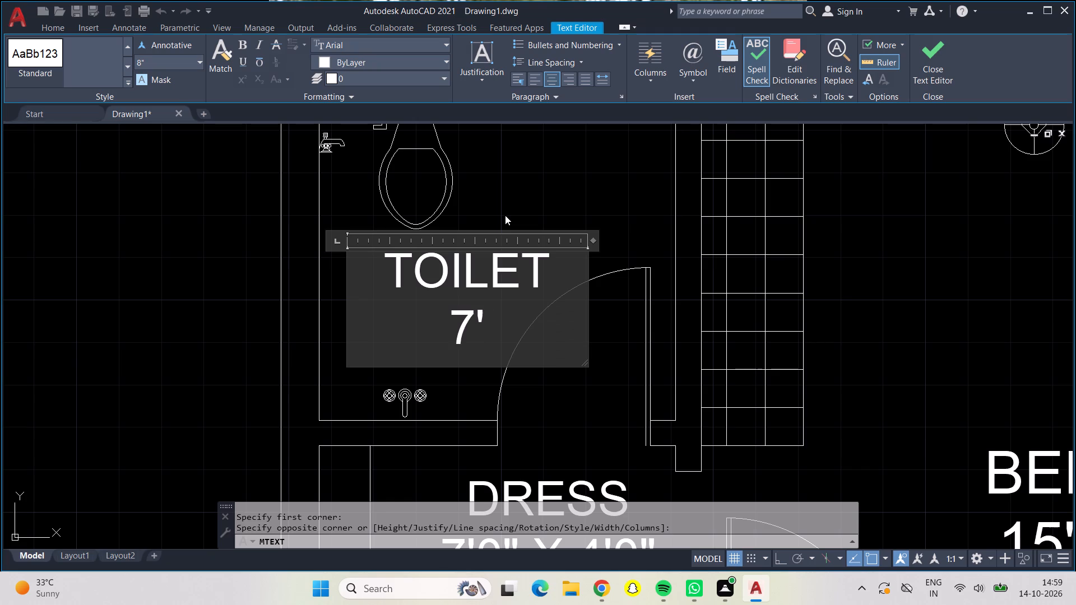
text(0")
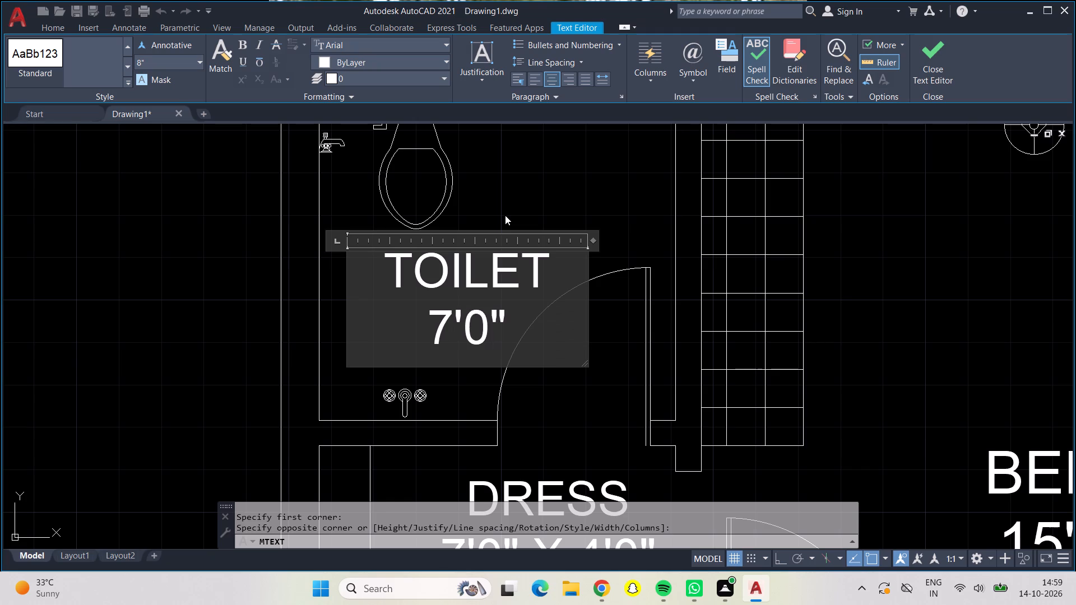
key(space)
text(5')
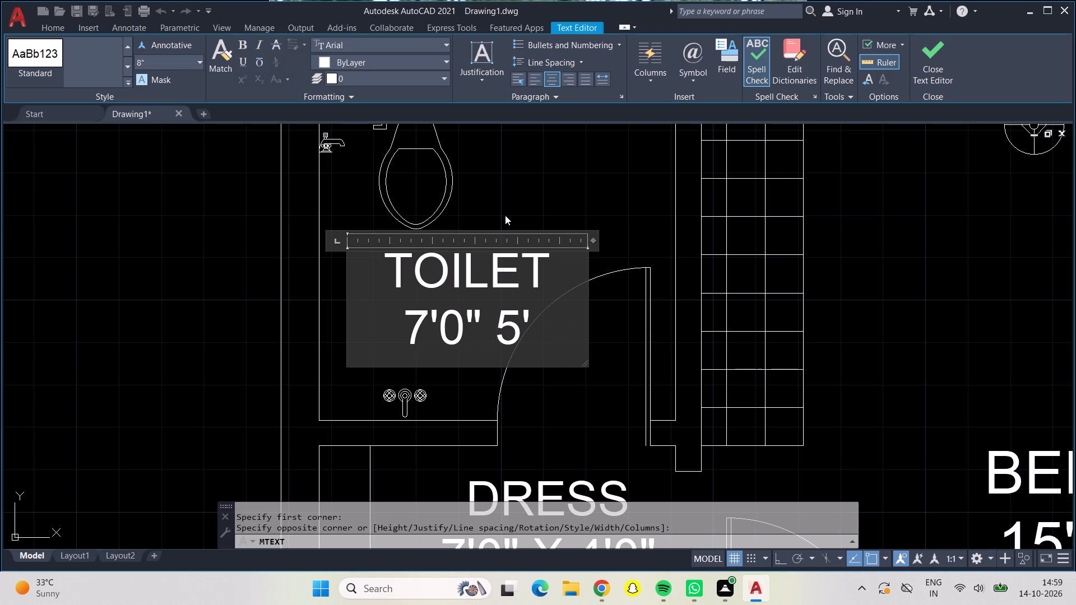
key(shift+quotedbl)
key(BackSpace)
key(BackSpace)
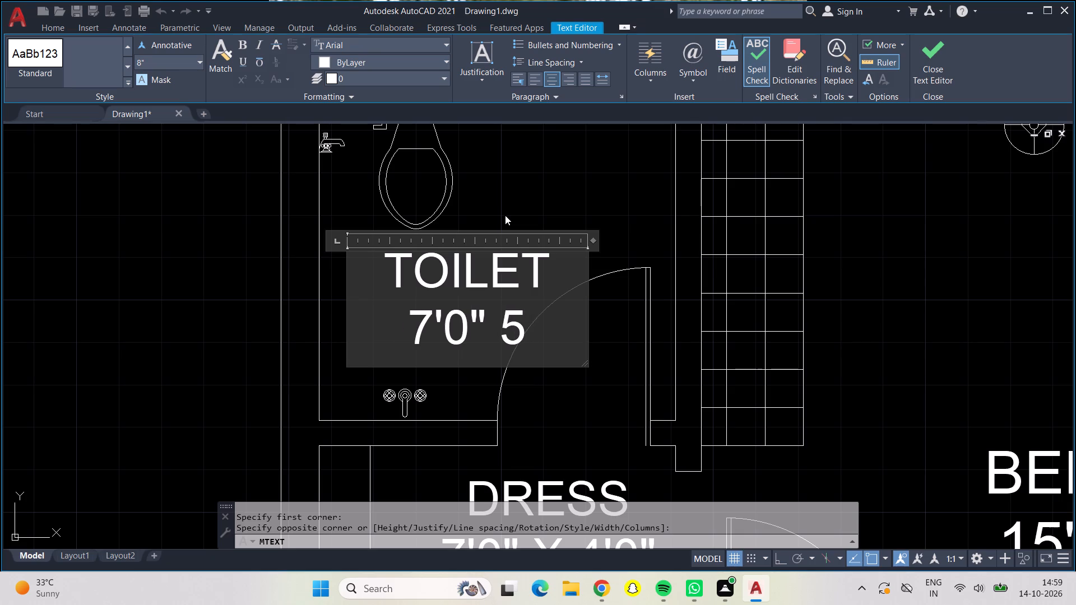
key(BackSpace)
shift+double_click(505, 215)
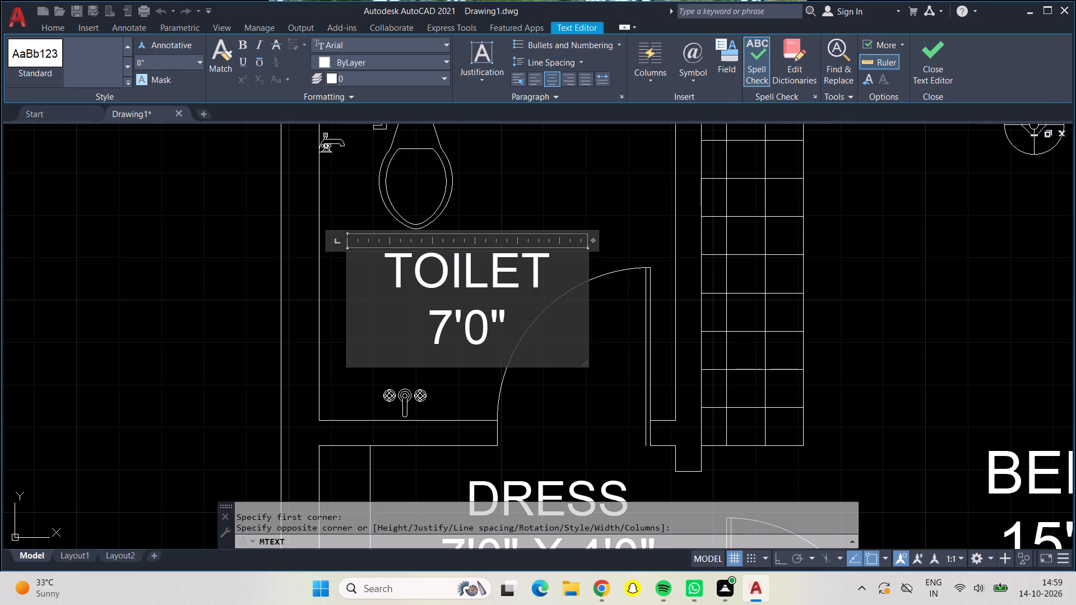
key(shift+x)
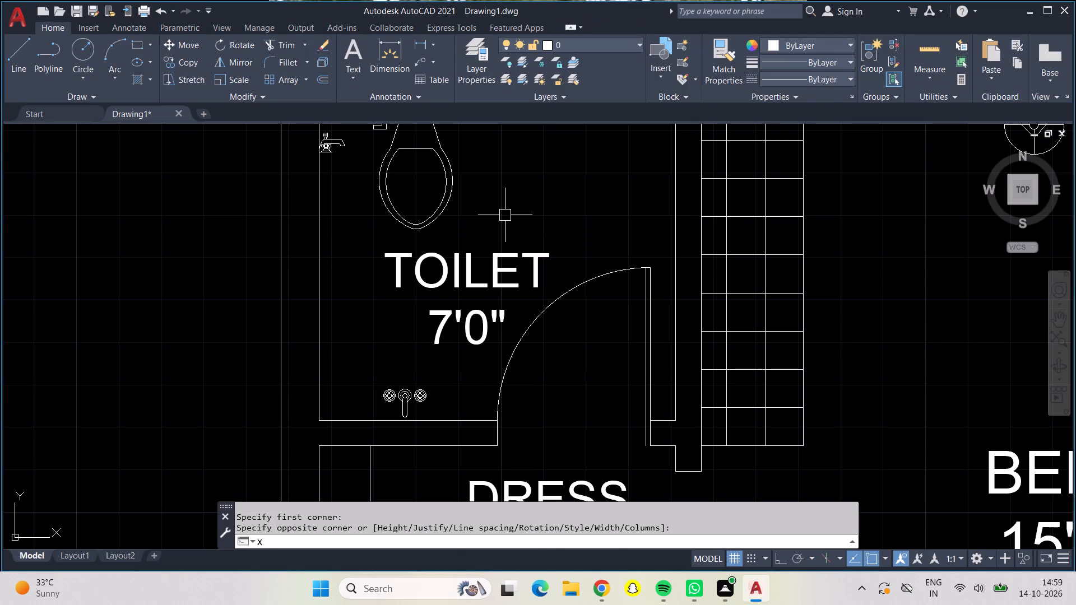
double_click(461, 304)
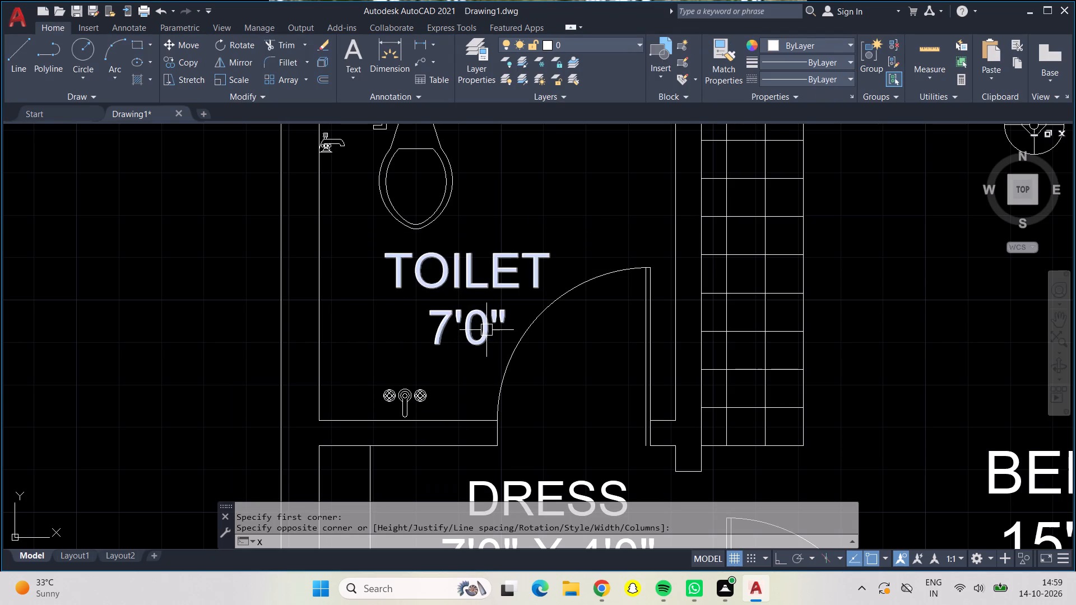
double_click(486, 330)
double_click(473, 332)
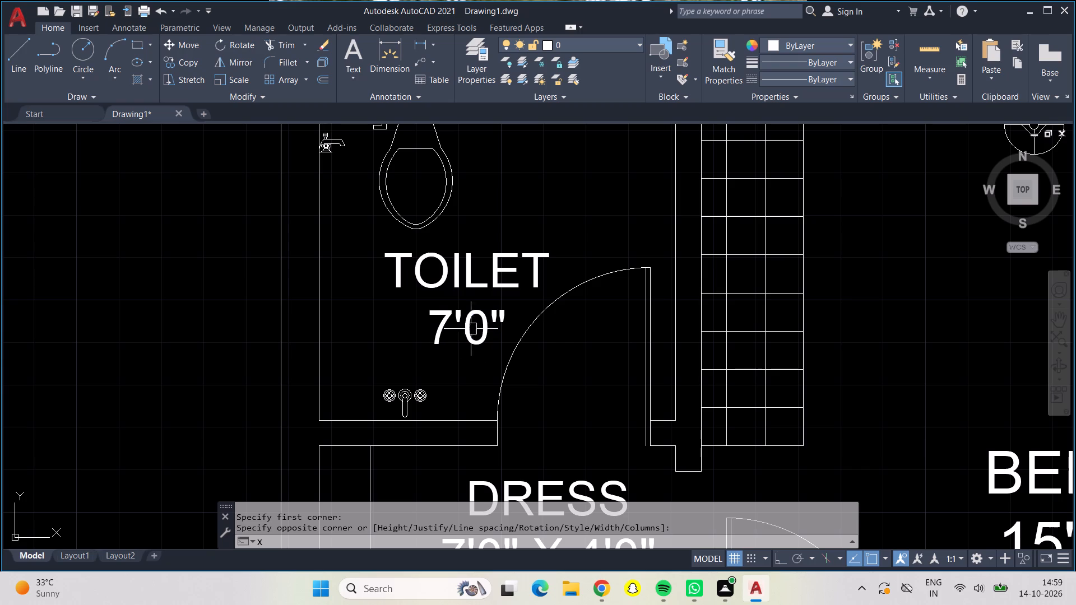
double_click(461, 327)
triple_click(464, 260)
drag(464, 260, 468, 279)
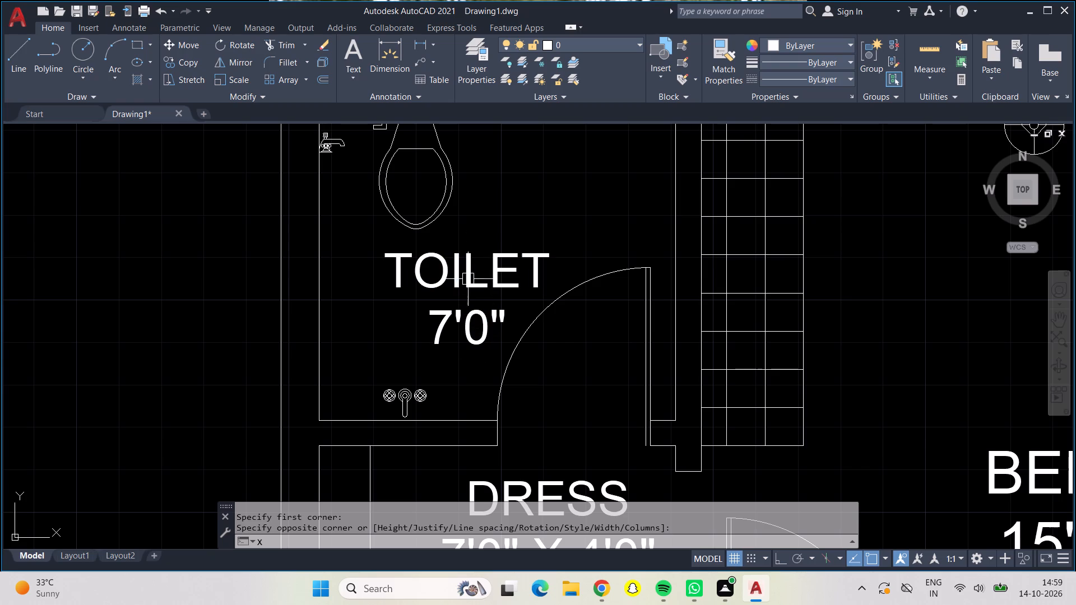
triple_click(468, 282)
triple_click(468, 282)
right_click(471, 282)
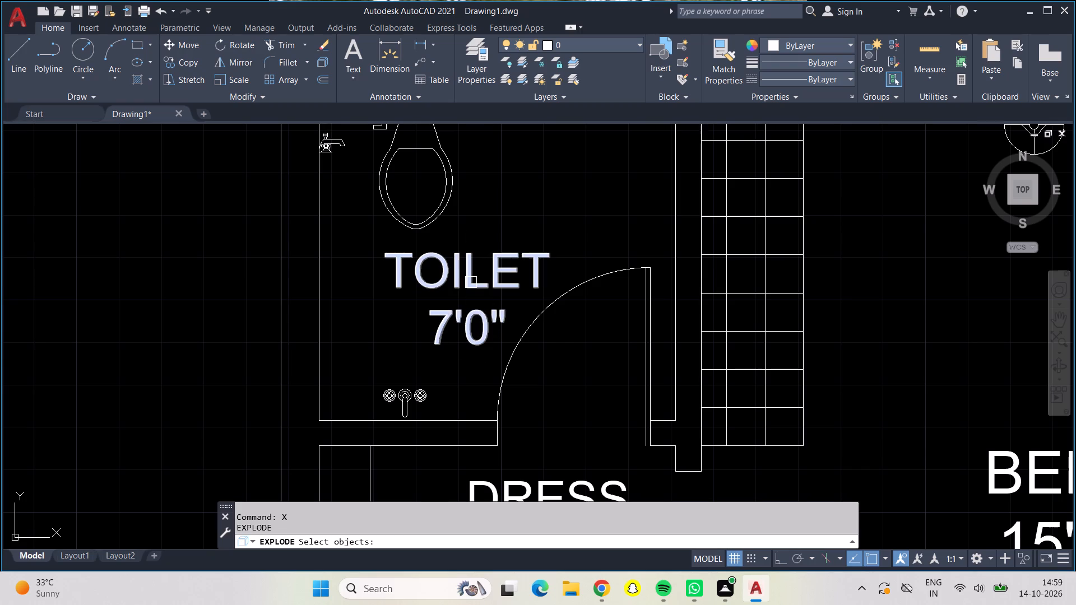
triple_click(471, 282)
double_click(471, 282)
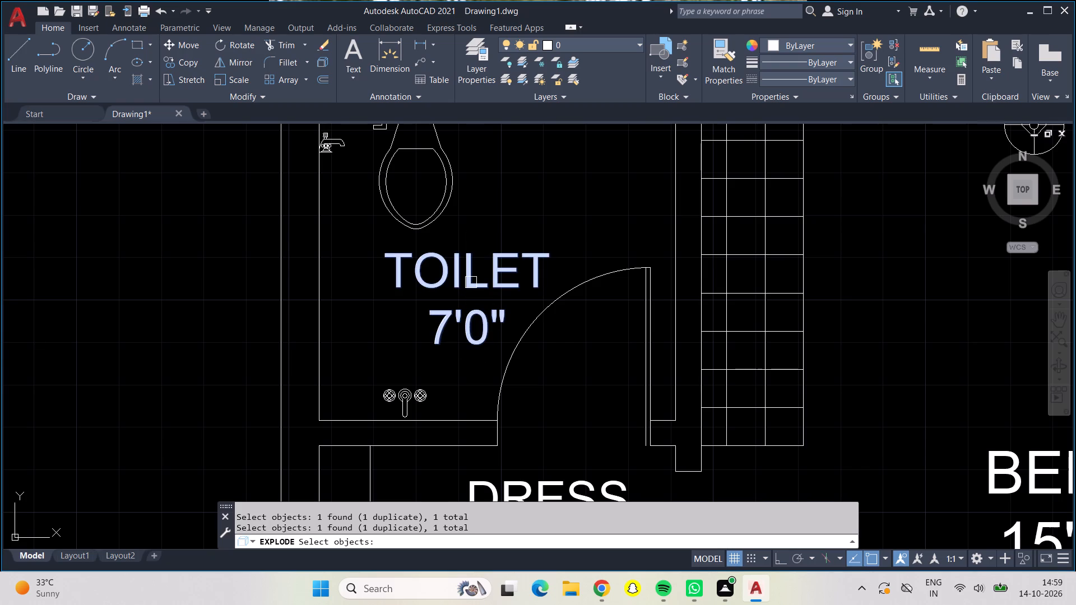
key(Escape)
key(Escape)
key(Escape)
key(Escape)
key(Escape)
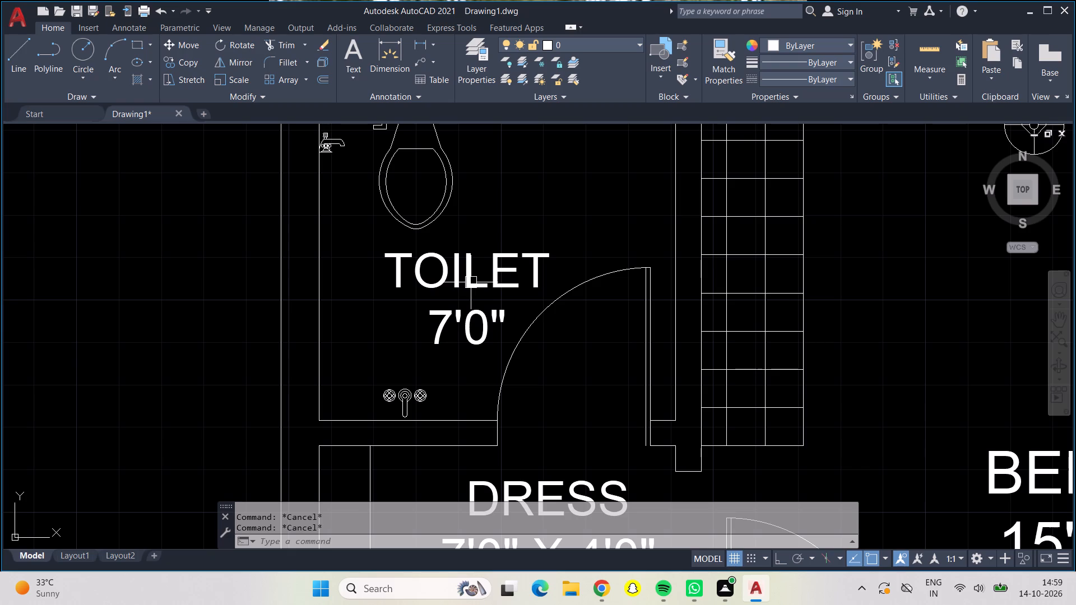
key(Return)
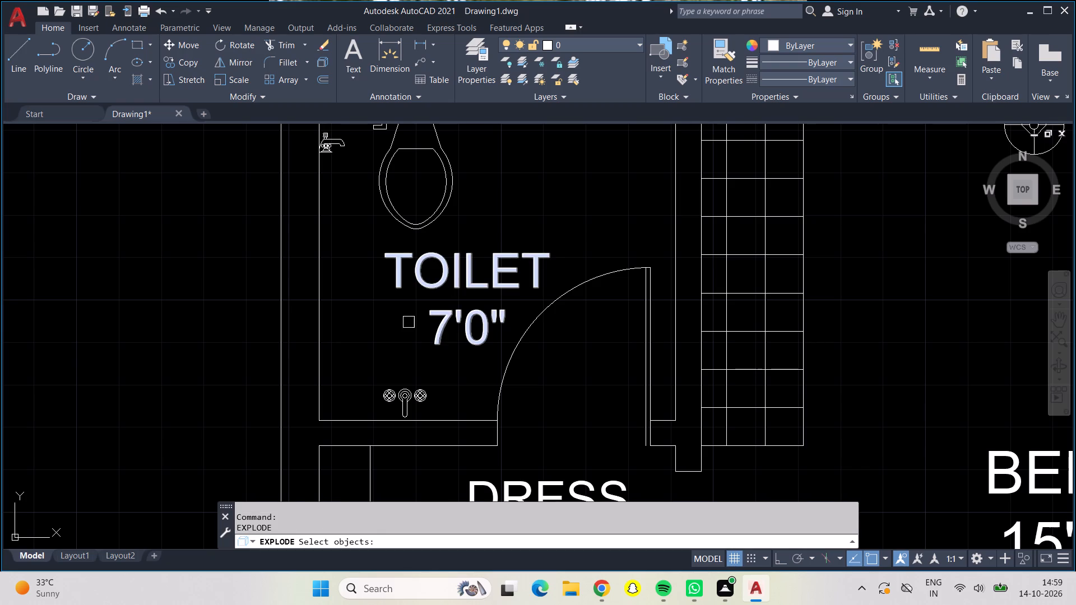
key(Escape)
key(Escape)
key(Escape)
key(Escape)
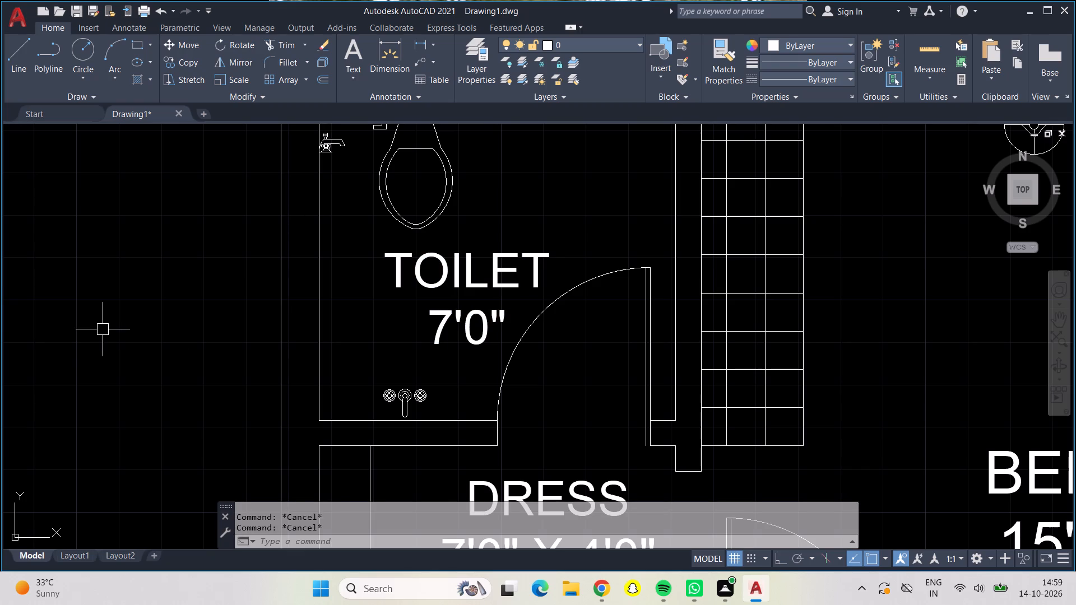
Complete the size line of the TOILET label so that it reads 7'0" X 5'6".
double_click(426, 255)
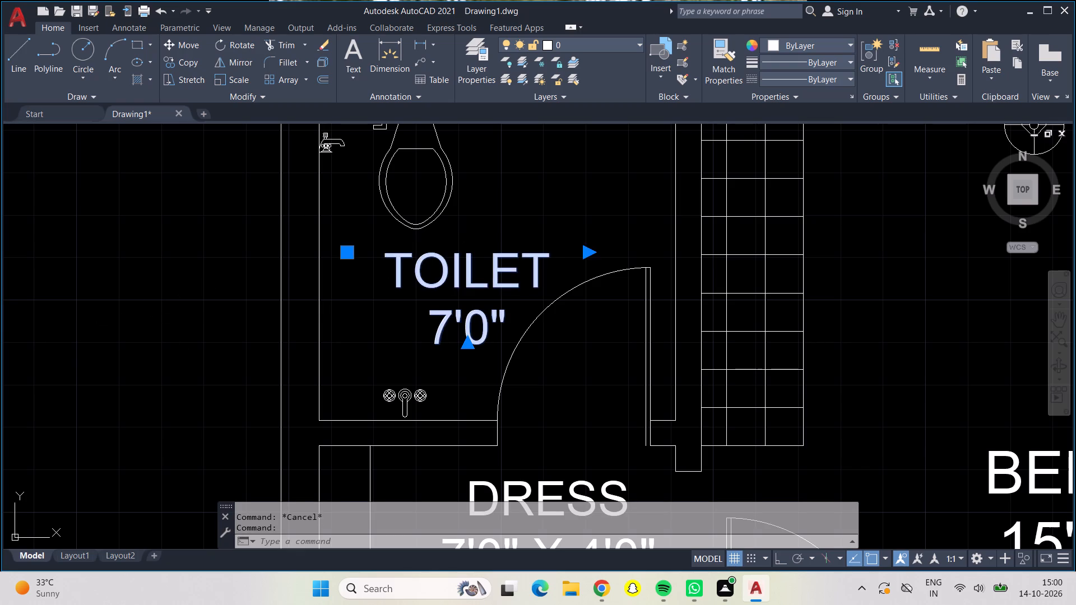
click(522, 322)
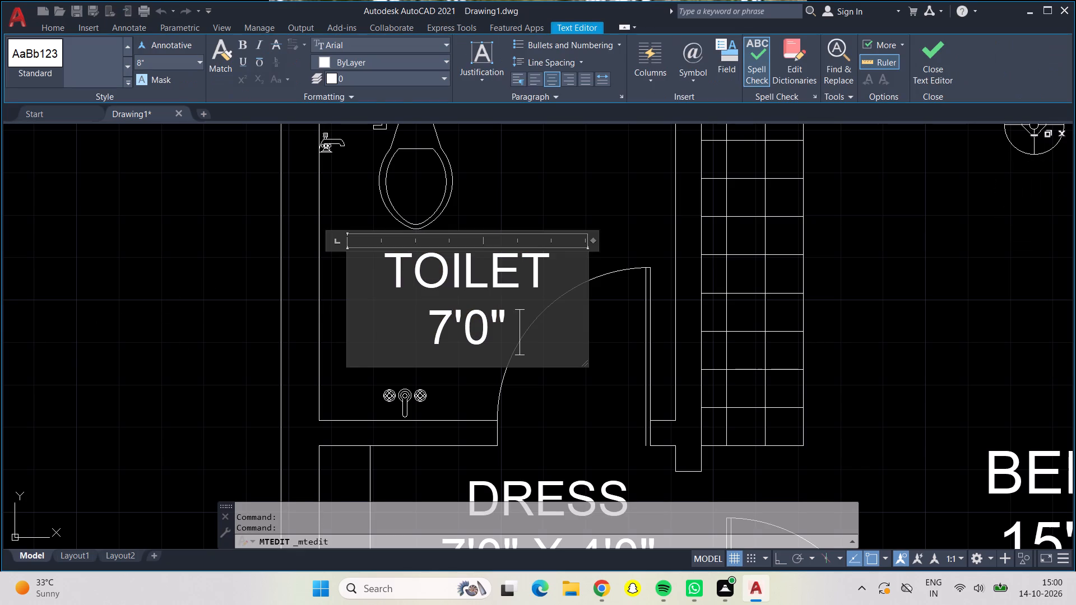
text(X)
key(space)
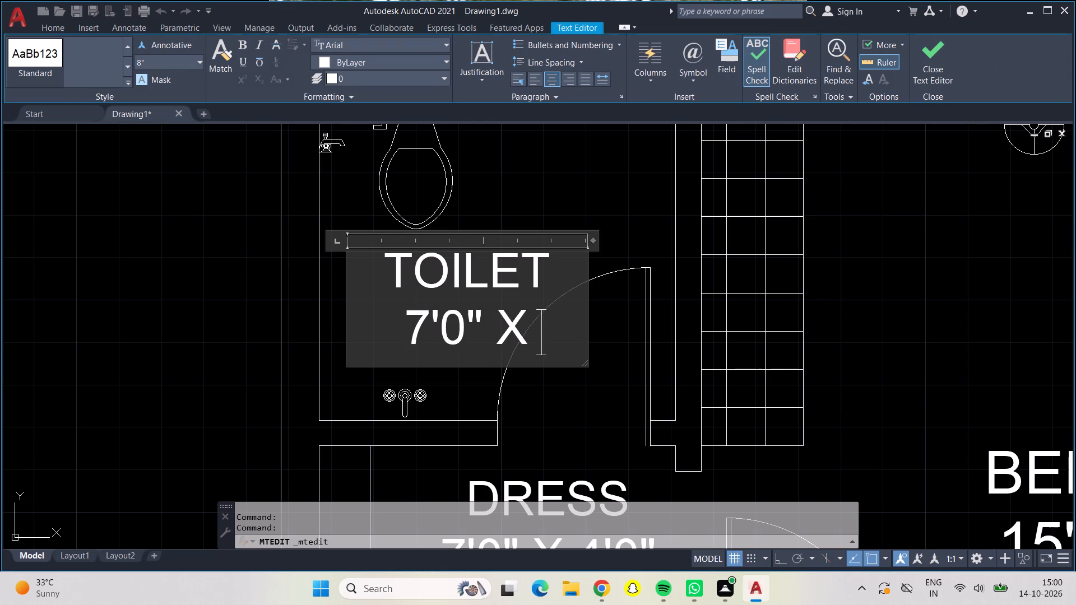
text(5'6")
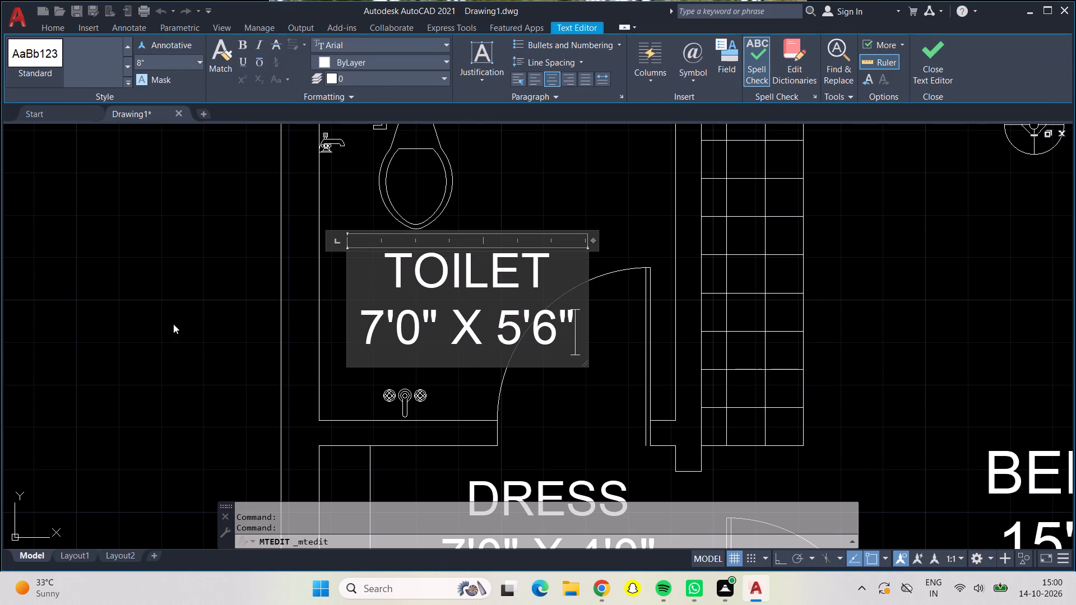
click(173, 324)
Move the TOILET label slightly away from the door swing, towards the room's outer wall.
click(485, 306)
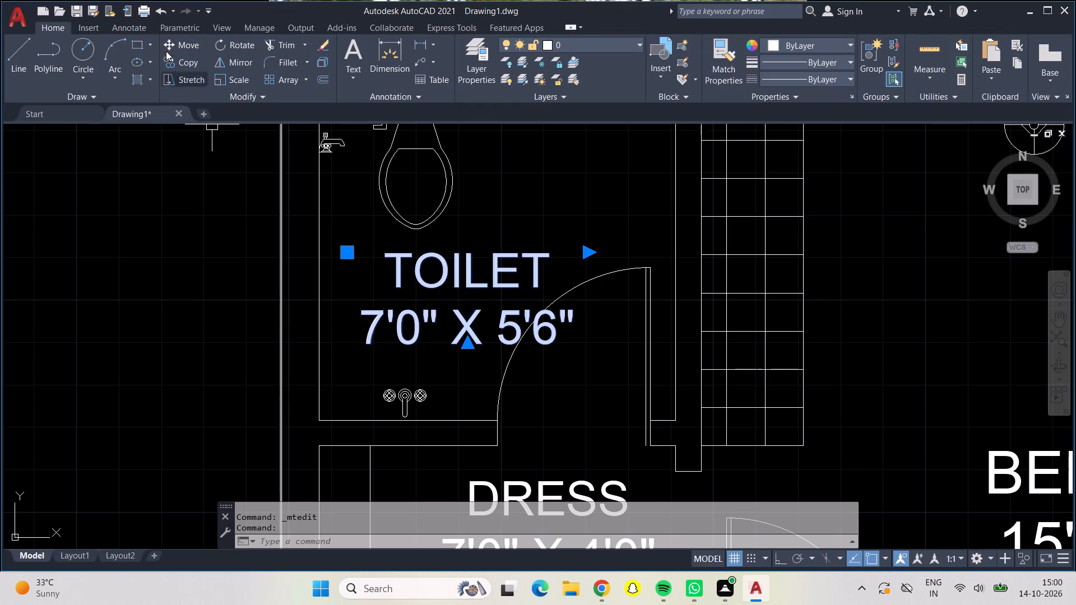
click(165, 51)
click(437, 302)
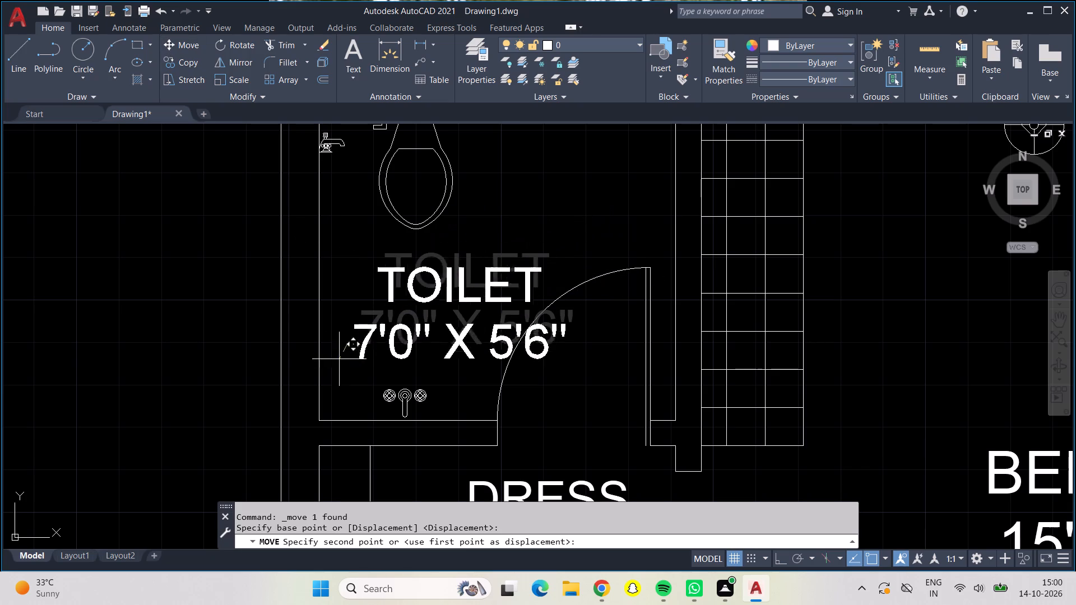
click(309, 335)
Copy the TOILET label from the room above DRESS into the toilet between the staircase and BED ROOM 3, beside the WC.
scroll(309, 335, down, 2)
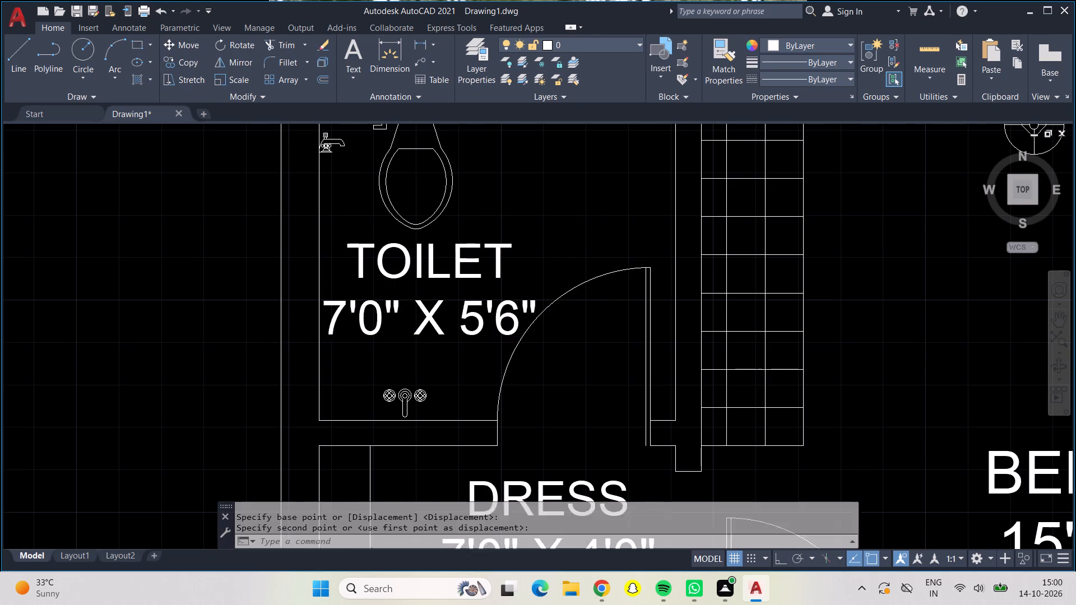
scroll(309, 335, down, 1)
middle_drag(362, 302, 357, 218)
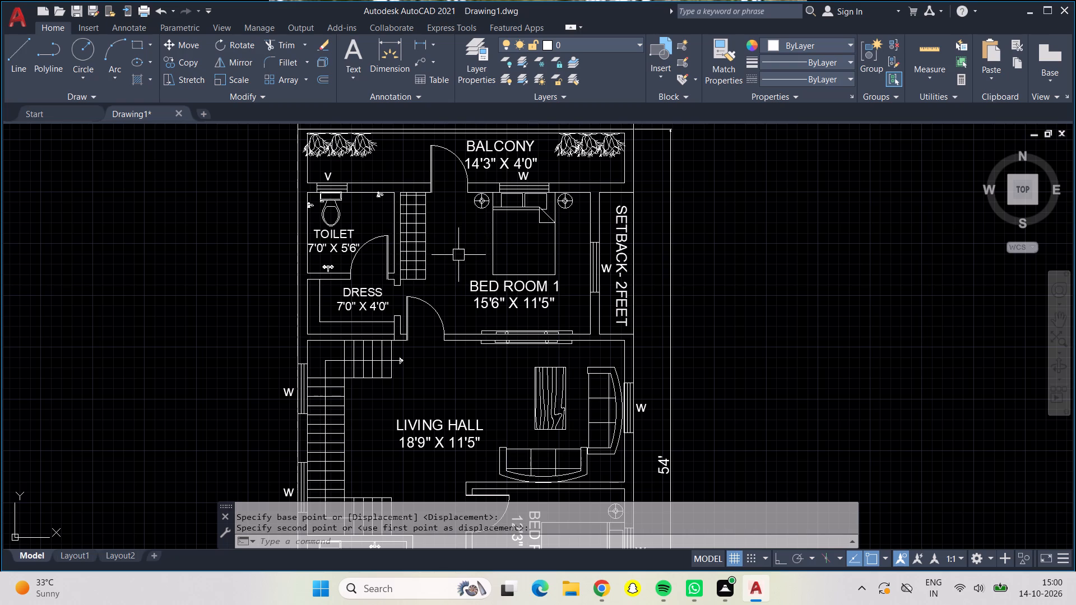
middle_drag(460, 255, 472, 186)
scroll(473, 245, up, 1)
scroll(471, 253, down, 1)
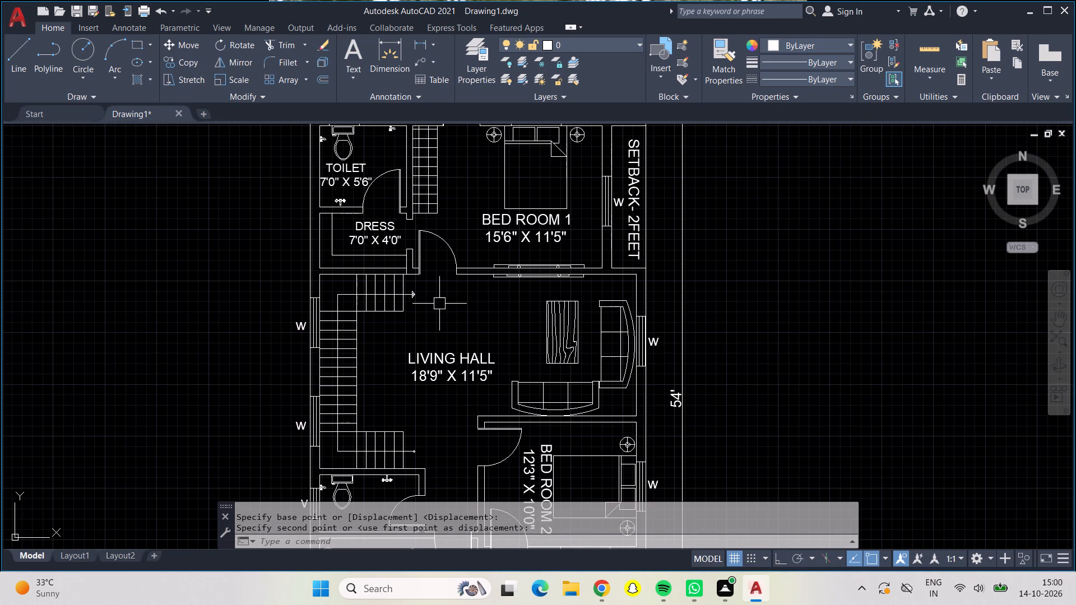
middle_drag(439, 304, 448, 221)
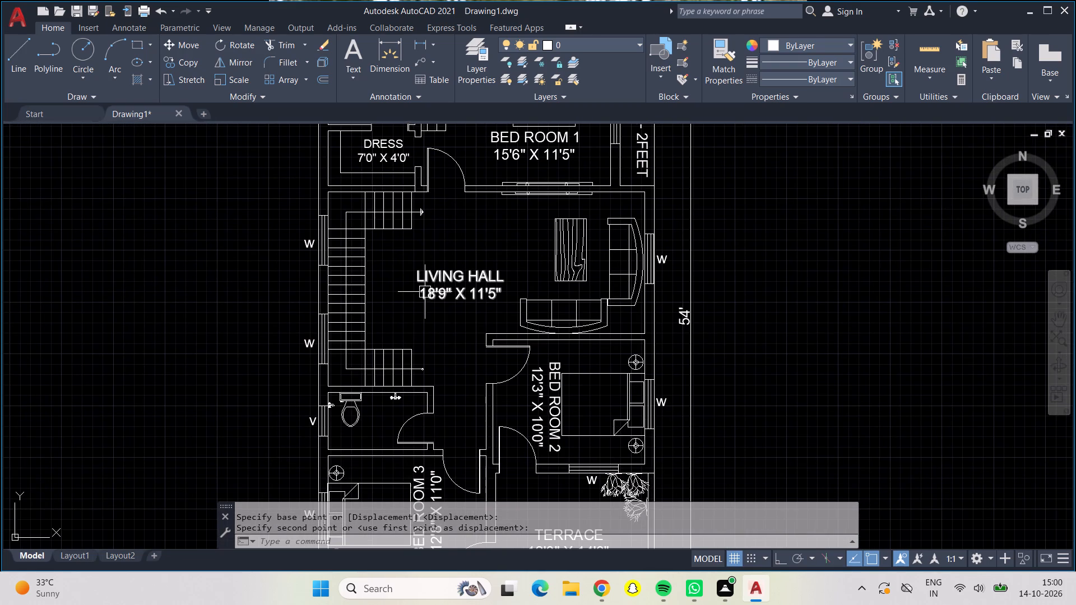
middle_drag(401, 297, 428, 352)
click(372, 145)
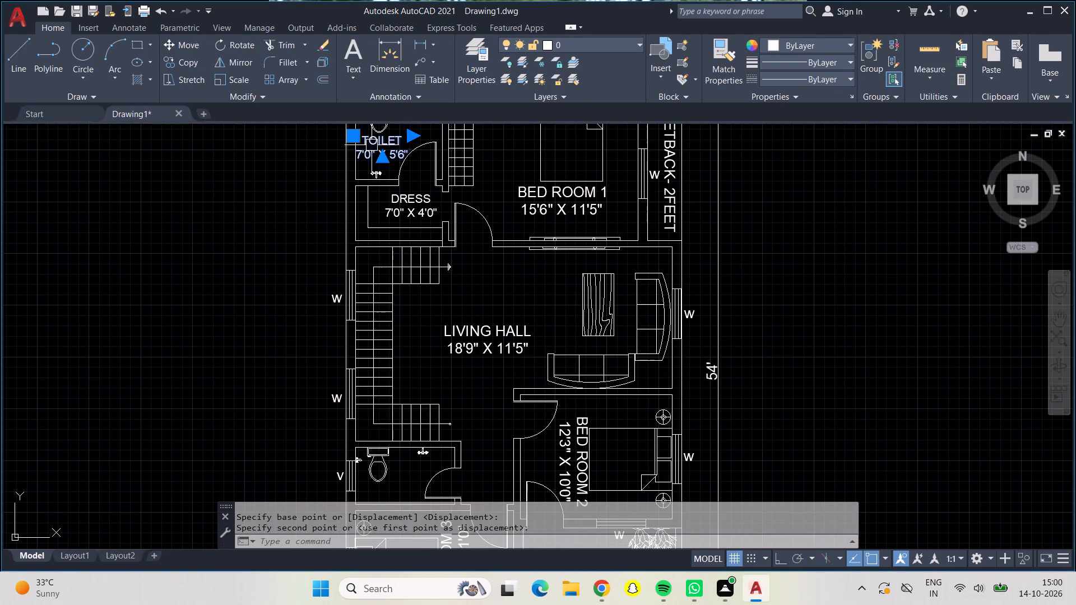
click(165, 59)
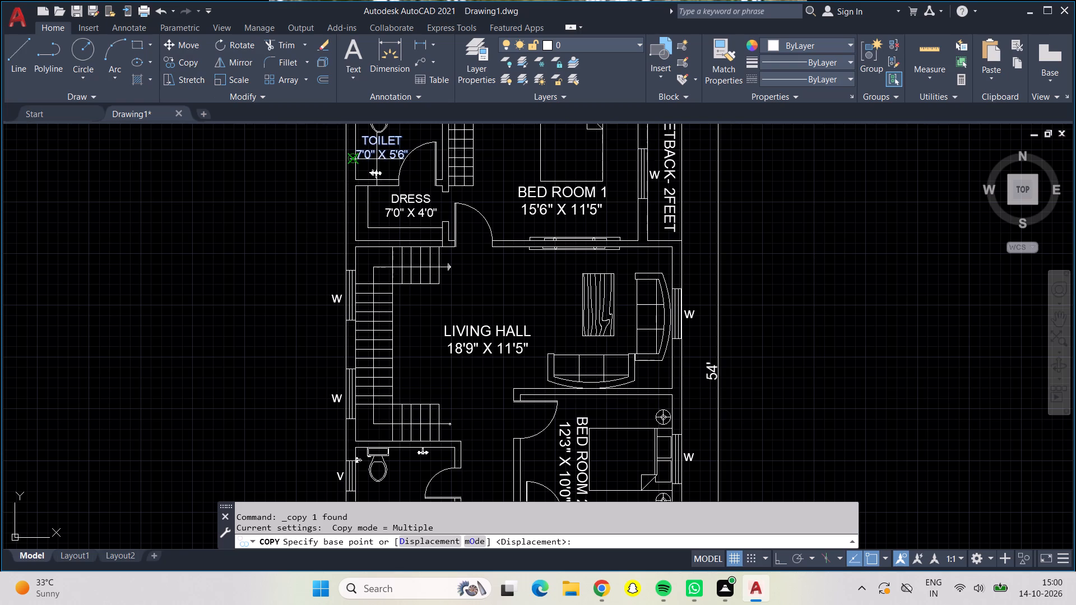
drag(376, 149, 378, 183)
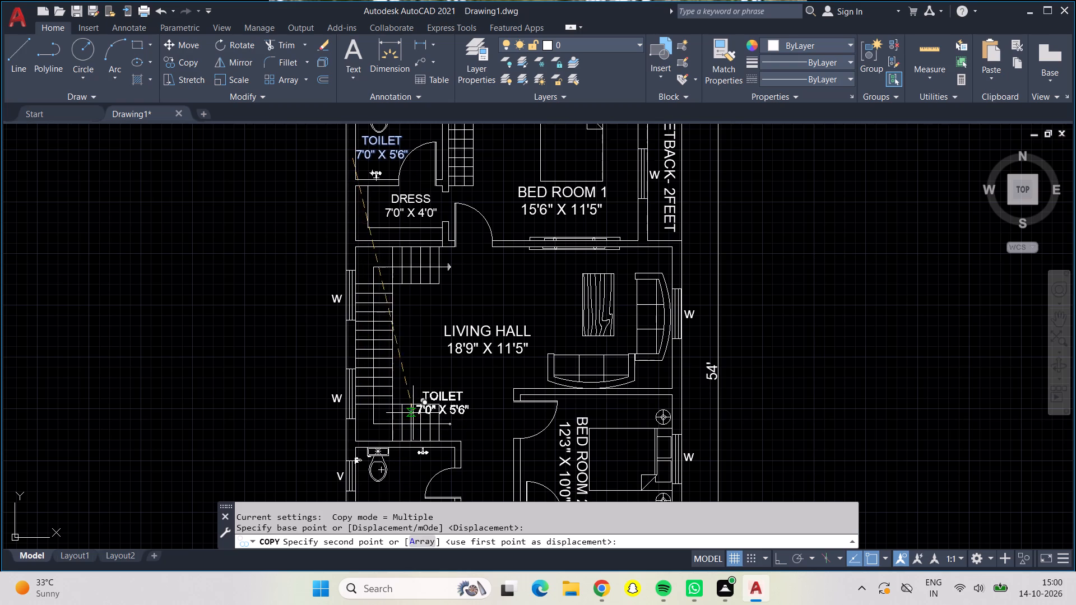
middle_drag(411, 389, 407, 277)
scroll(376, 387, up, 1)
scroll(376, 387, down, 1)
scroll(376, 387, up, 1)
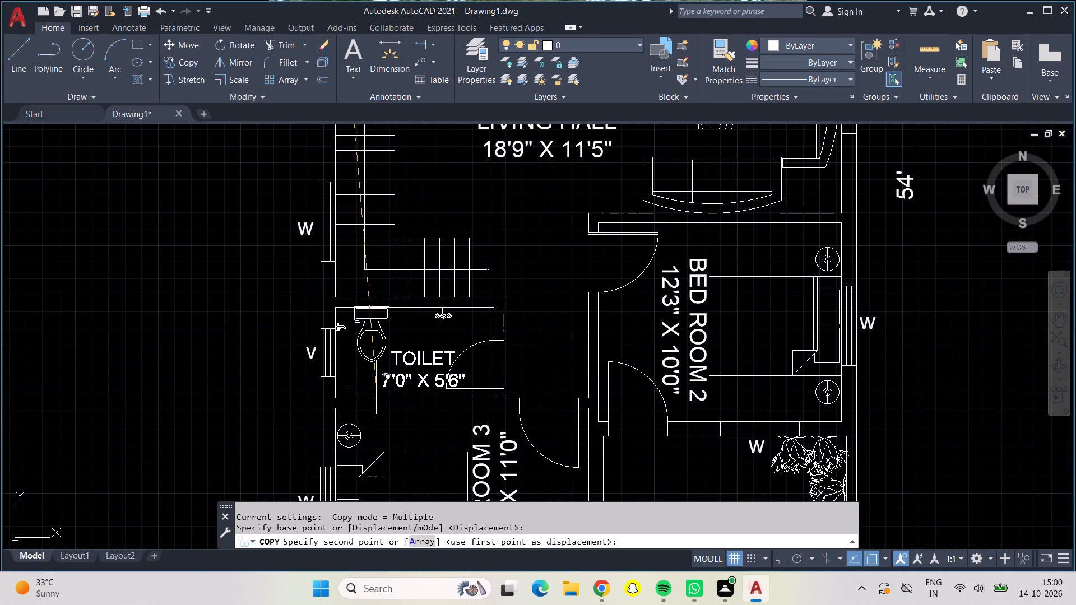
scroll(376, 387, up, 2)
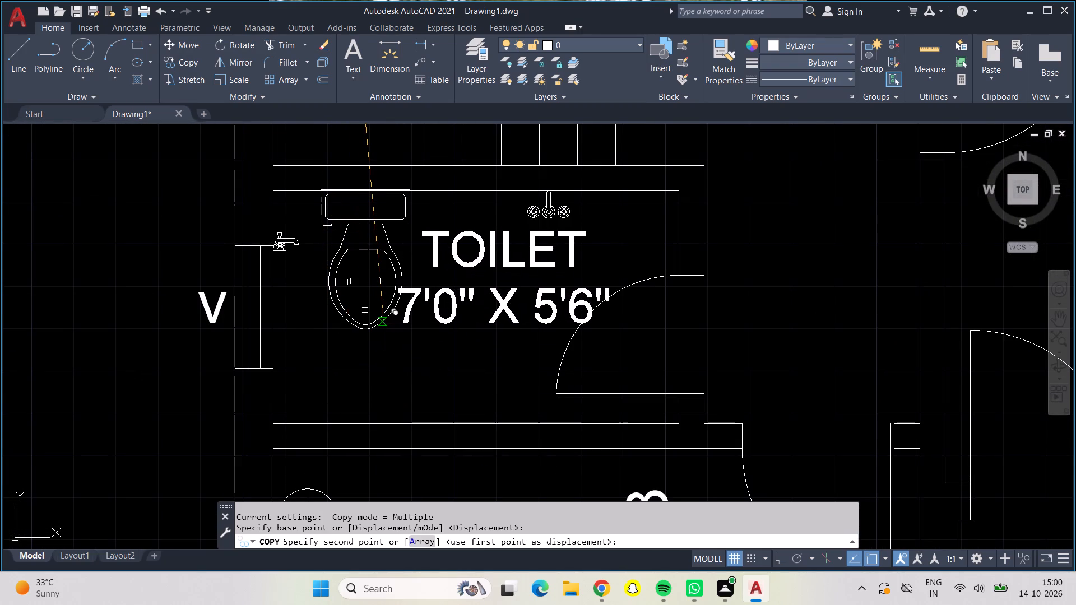
click(383, 323)
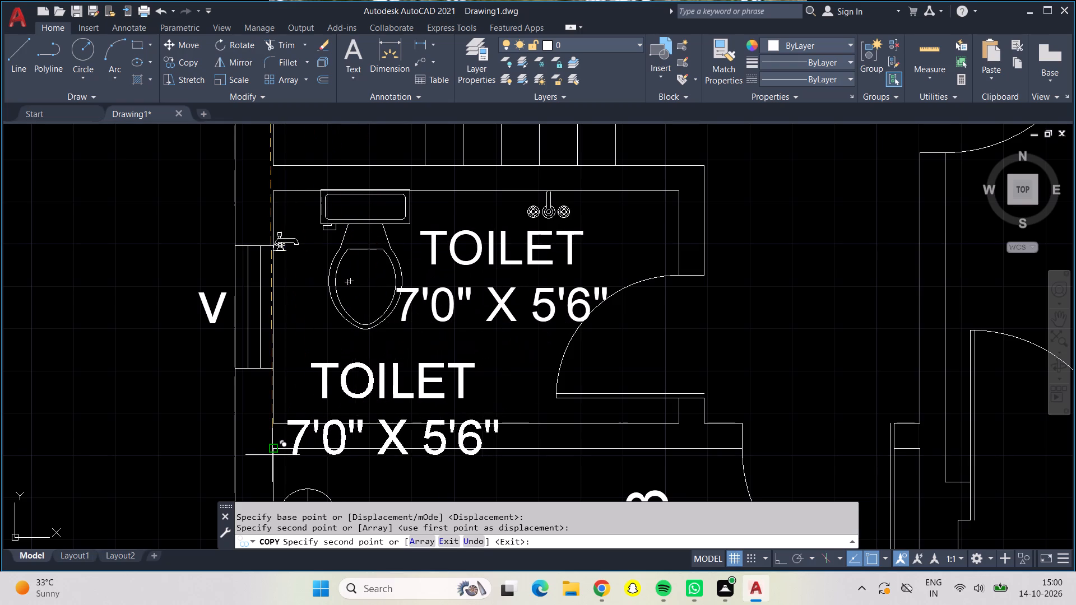
key(Return)
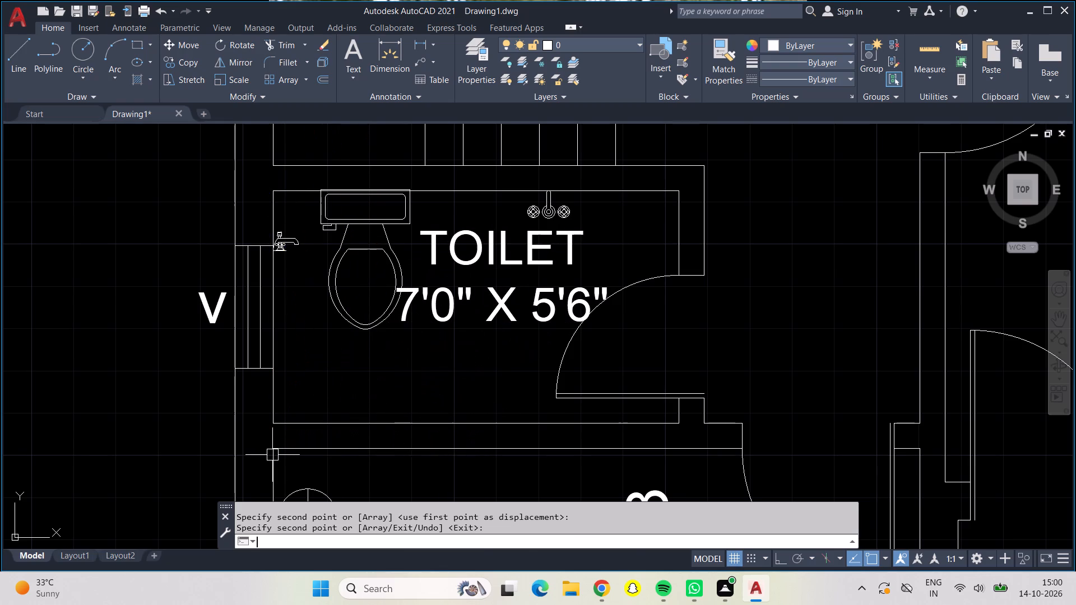
Measure the inside length and width of the toilet above BED ROOM 3 with Quick measure.
click(920, 50)
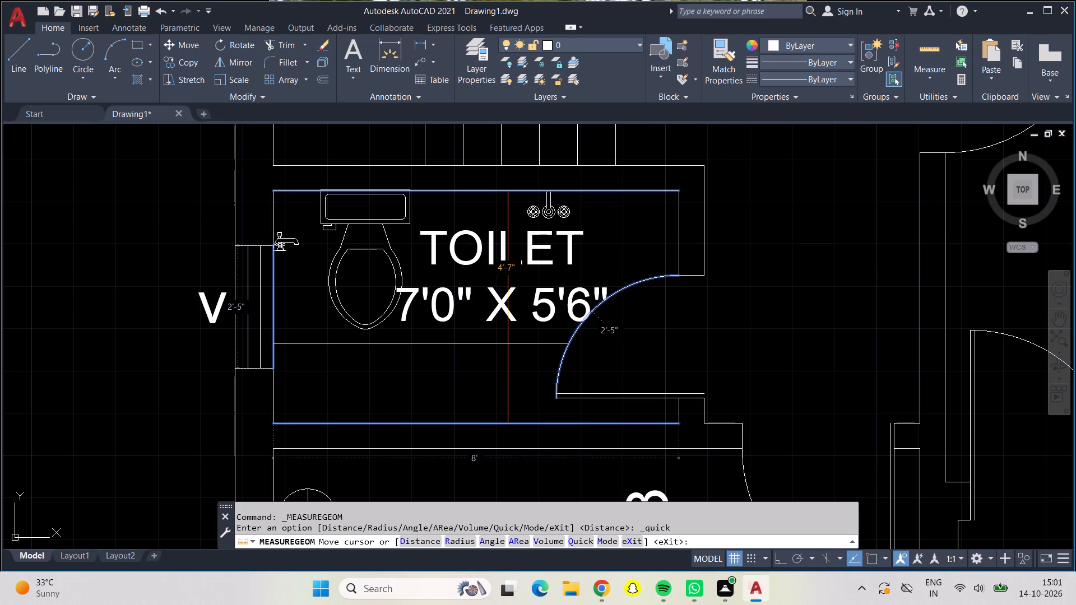
key(Return)
Change the size line of the copied TOILET label above BED ROOM 3 to 8'0" X 4'7".
double_click(542, 325)
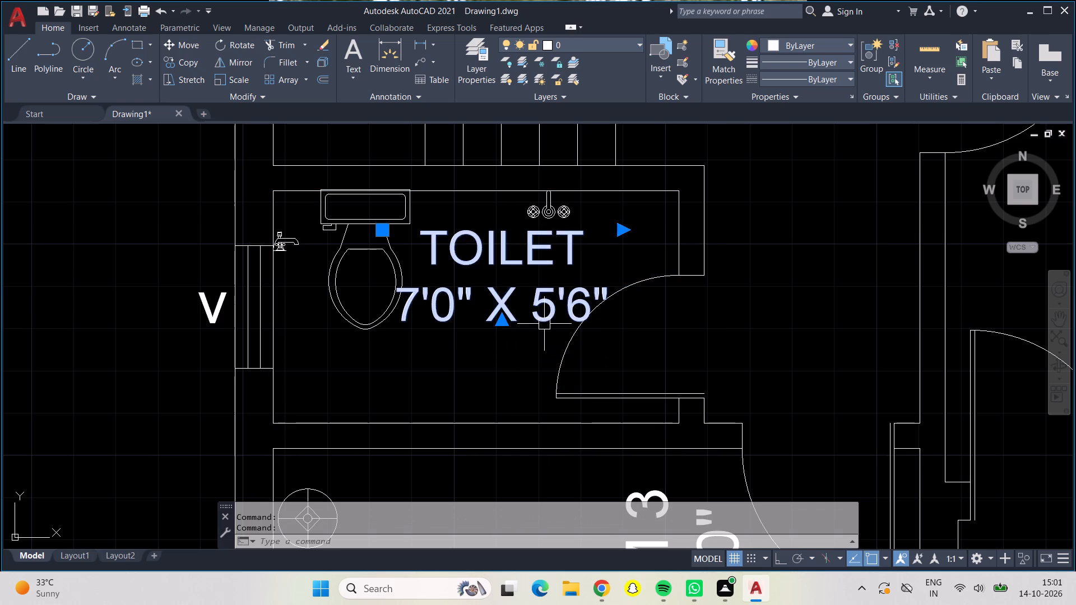
double_click(573, 305)
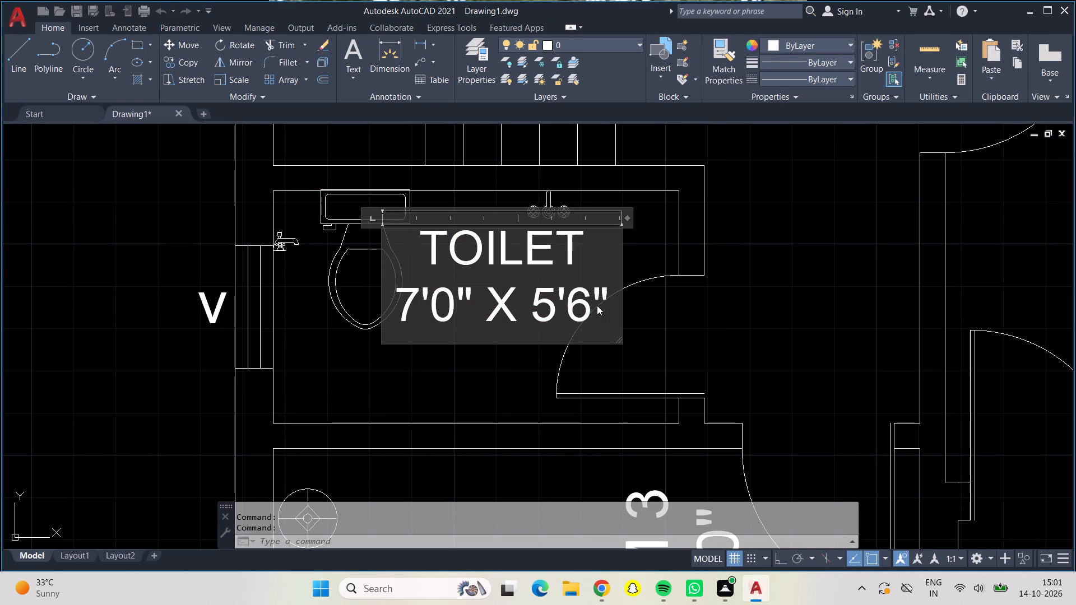
click(607, 325)
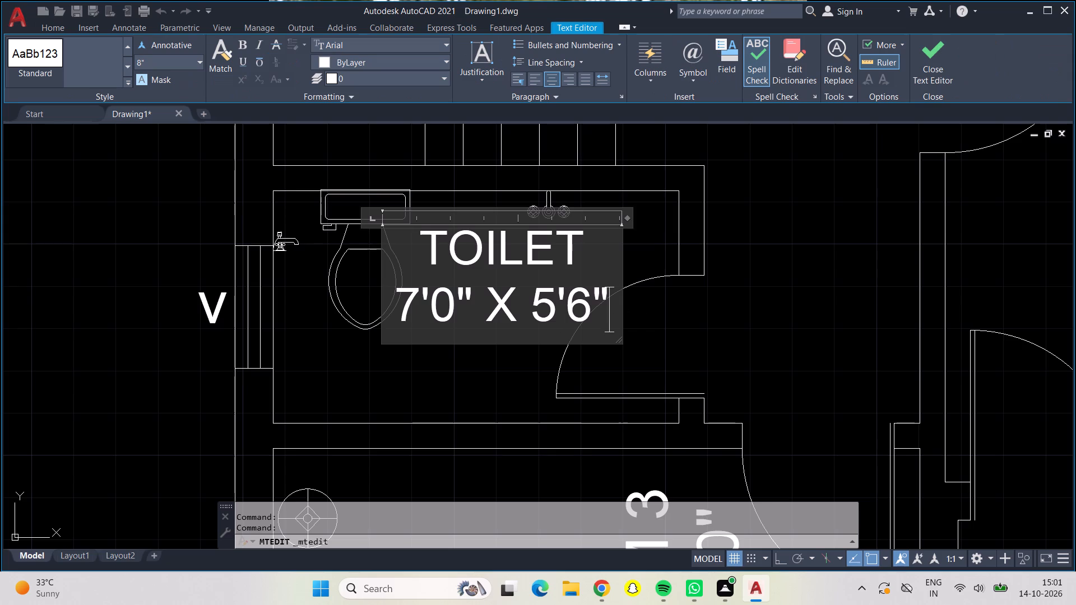
key(BackSpace)
key(BackSpace)
key(BackSpace)
key(BackSpace)
key(BackSpace)
key(BackSpace)
key(BackSpace)
key(BackSpace)
key(BackSpace)
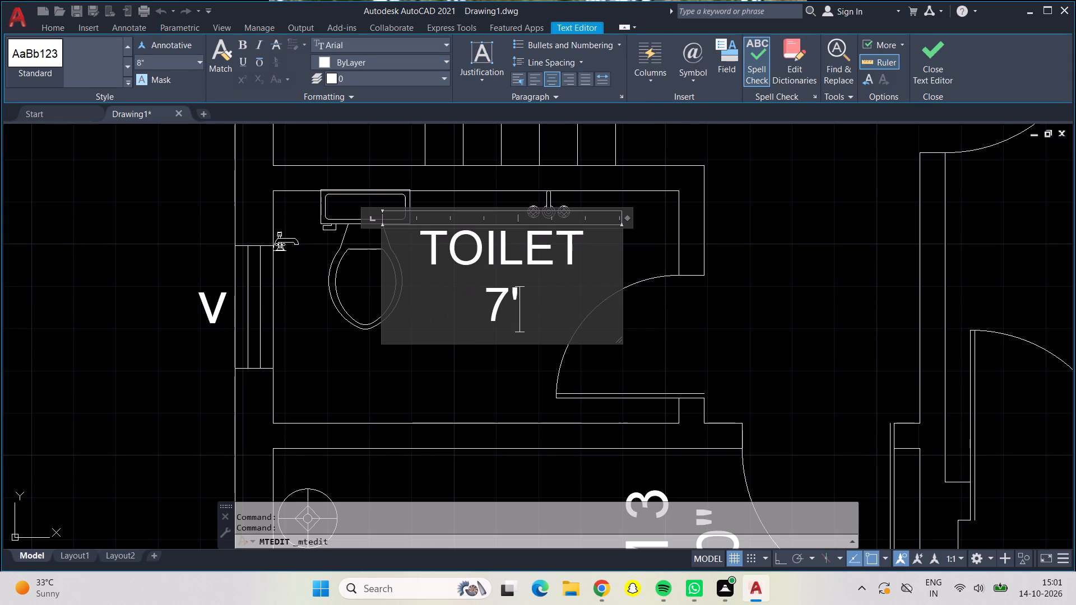
key(BackSpace)
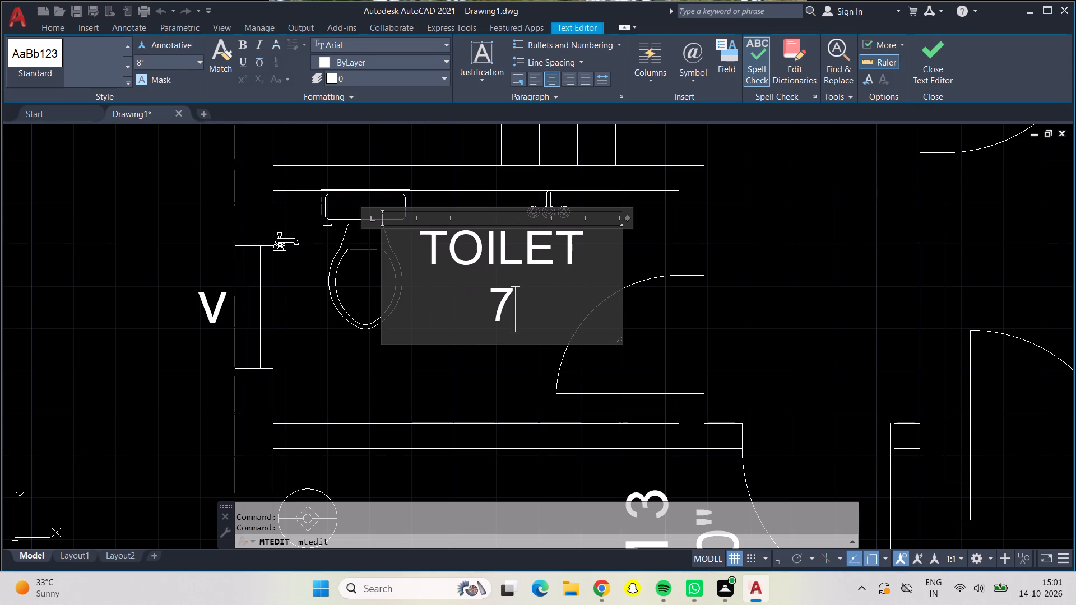
key(BackSpace)
text(8")
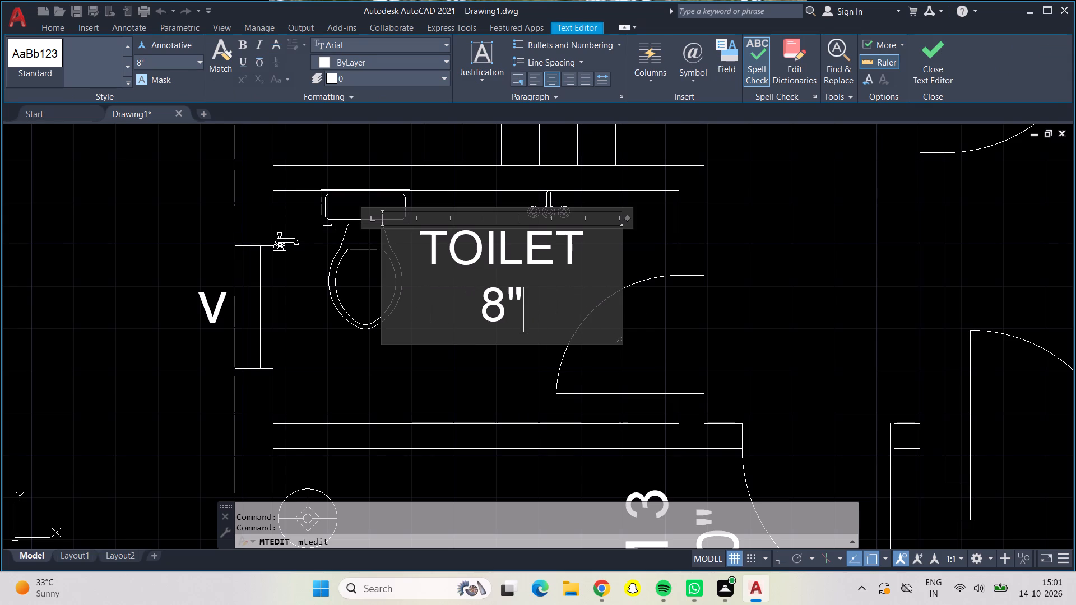
key(BackSpace)
text('0")
key(space)
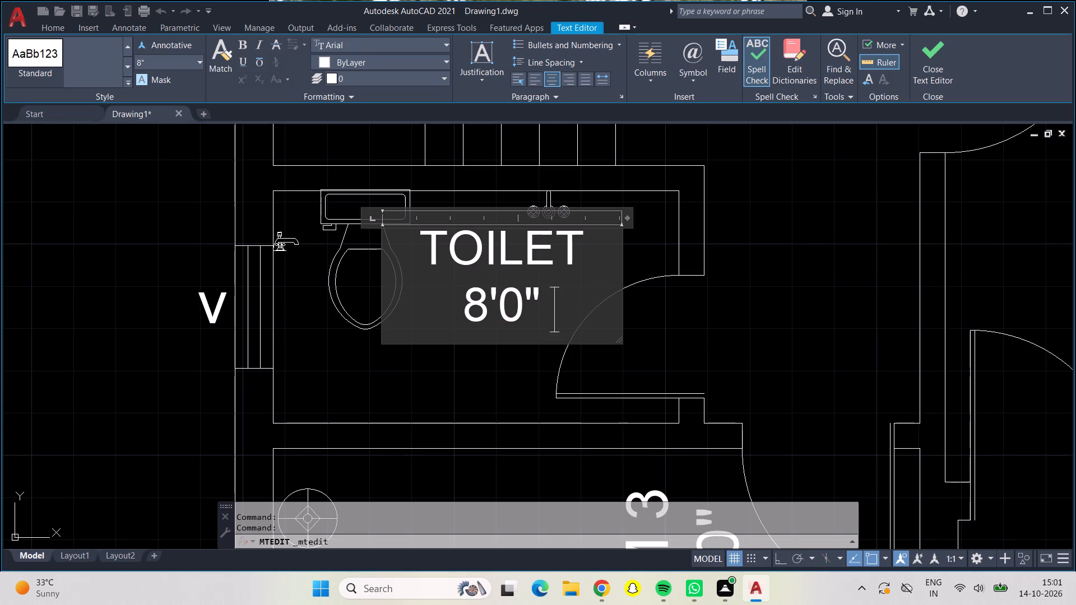
text(X)
key(space)
key(4)
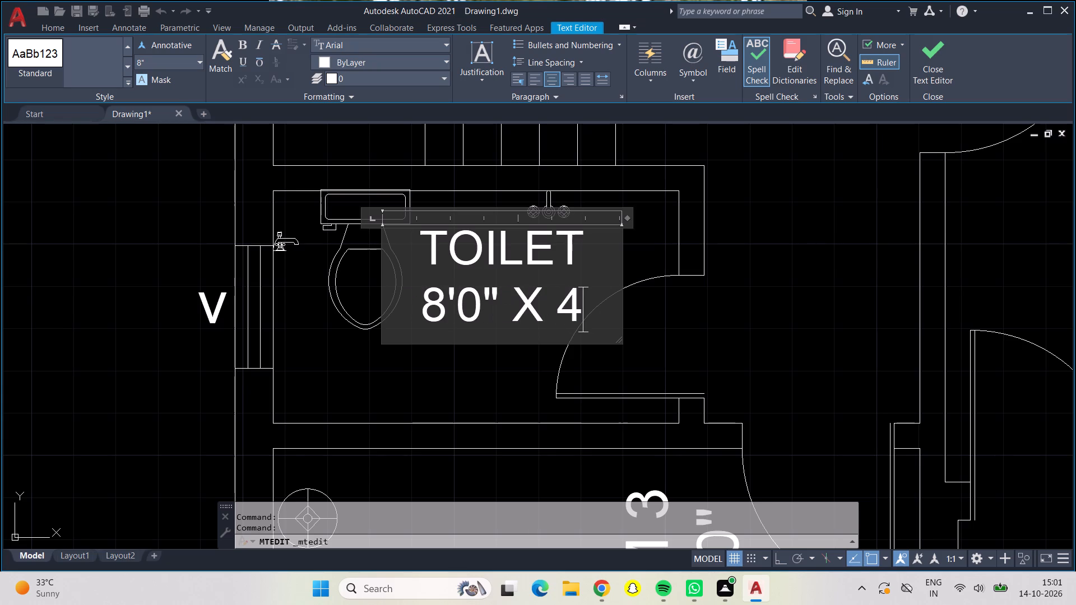
key(apostrophe)
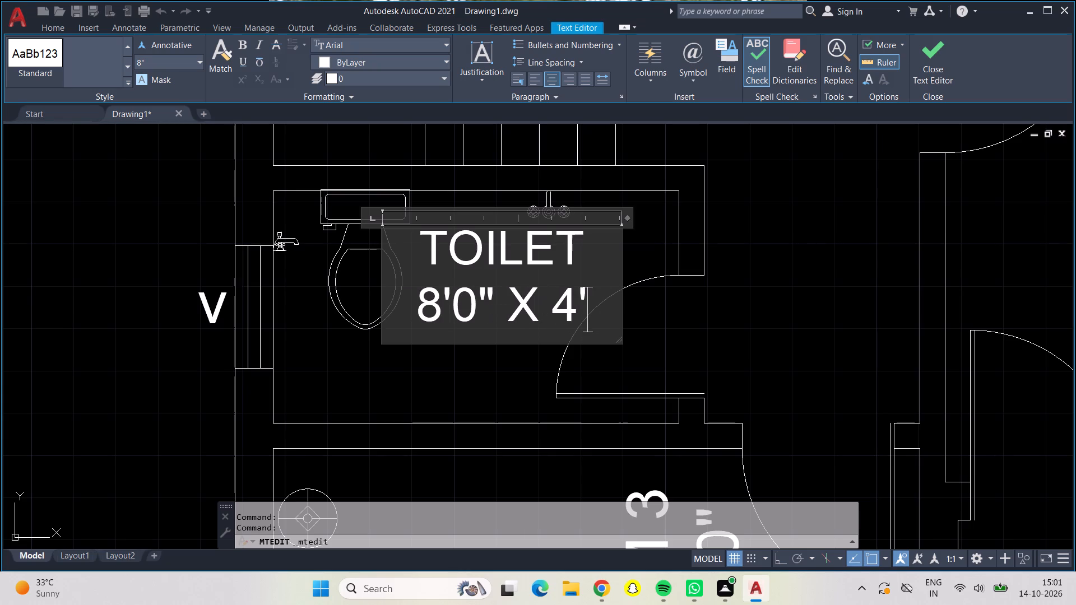
text(7")
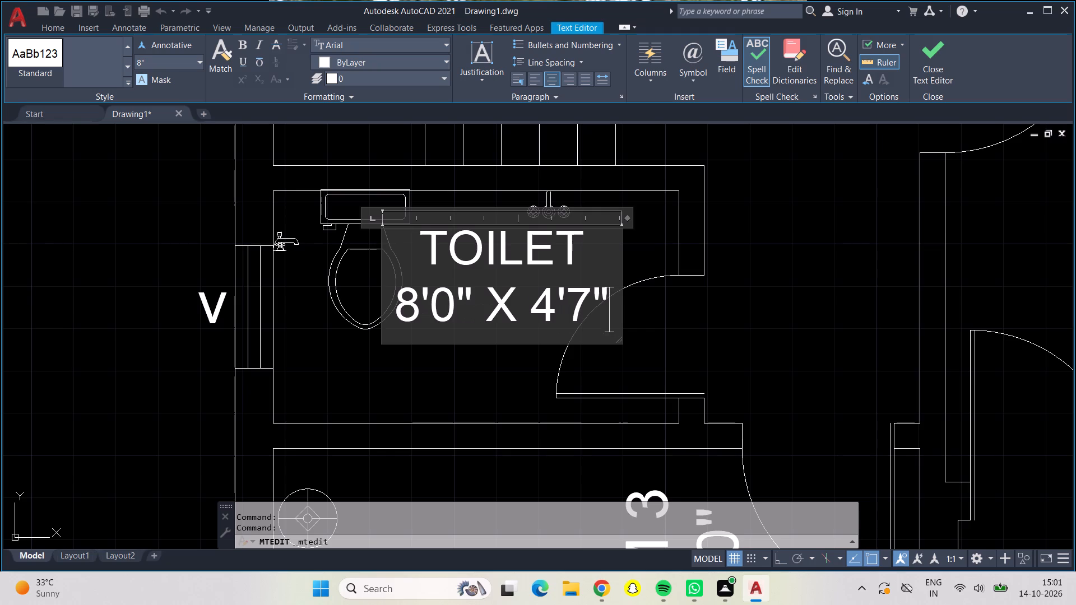
click(740, 327)
Look over the floor plan from the lower toilet and terrace up to BED ROOM 1, checking the room labels.
scroll(737, 325, down, 3)
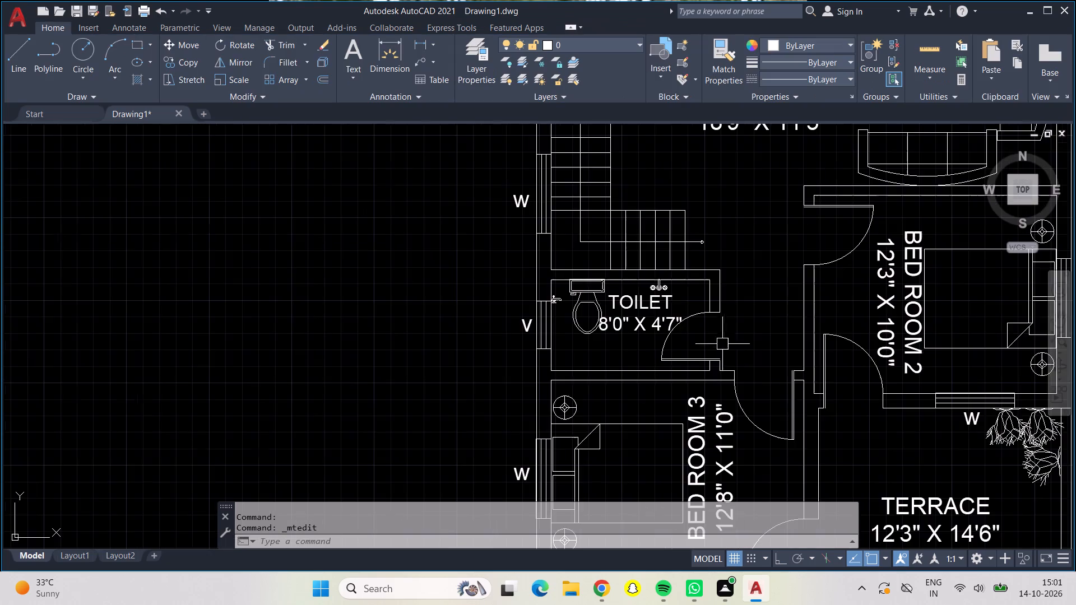
scroll(684, 380, up, 1)
scroll(599, 392, down, 2)
middle_drag(602, 402, 457, 369)
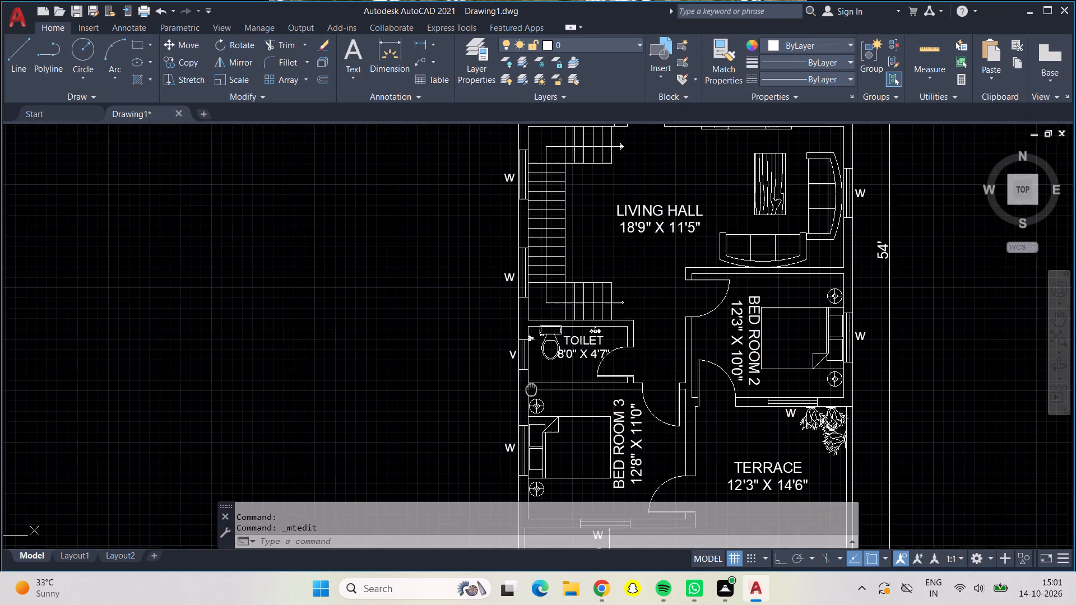
middle_drag(457, 369, 416, 232)
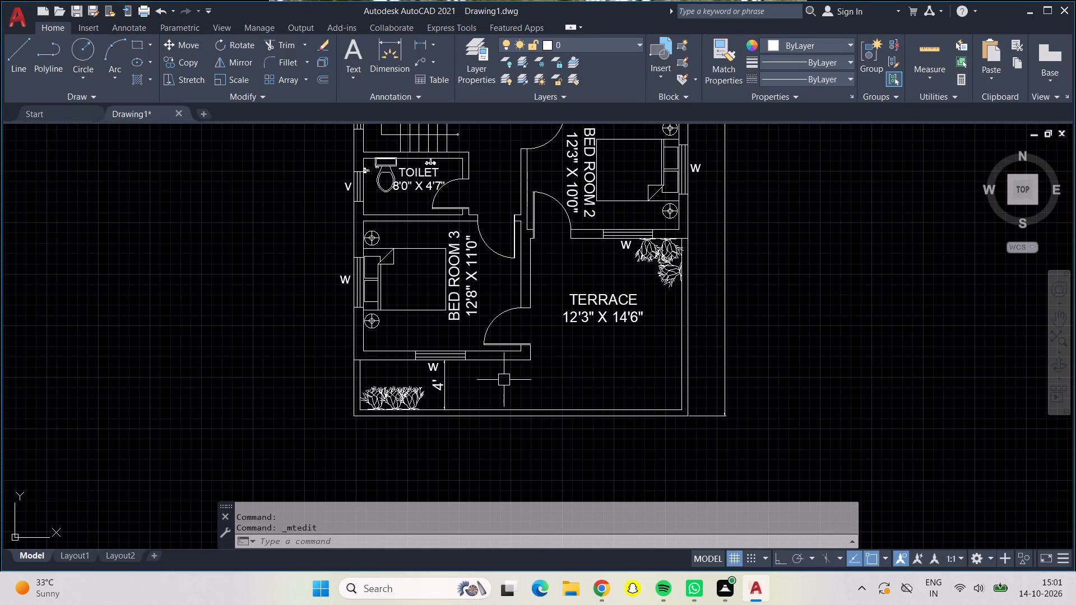
middle_drag(506, 379, 456, 385)
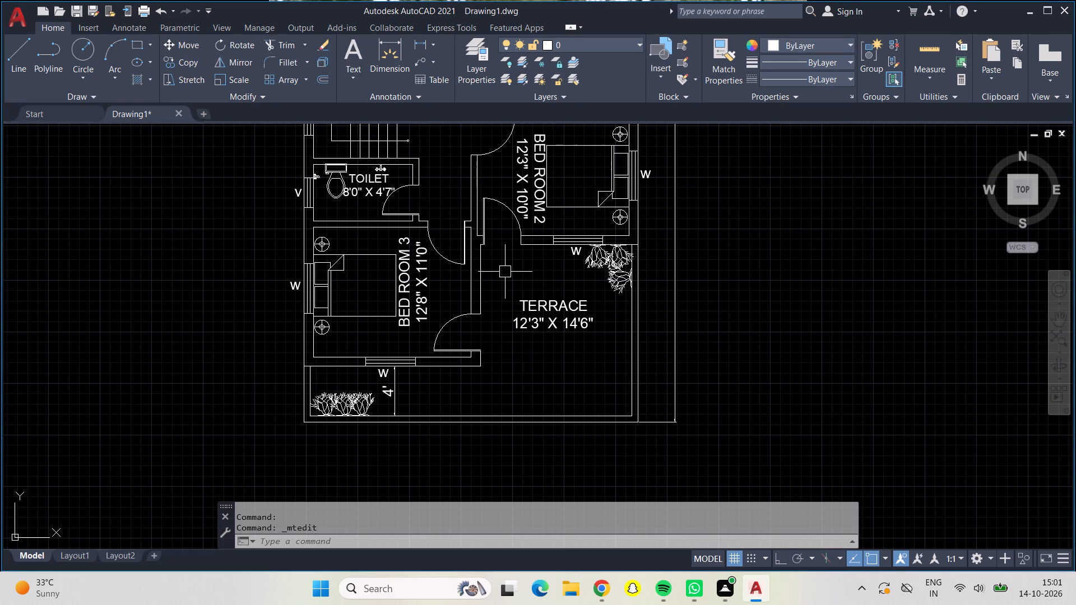
middle_drag(505, 272, 483, 362)
scroll(481, 323, down, 1)
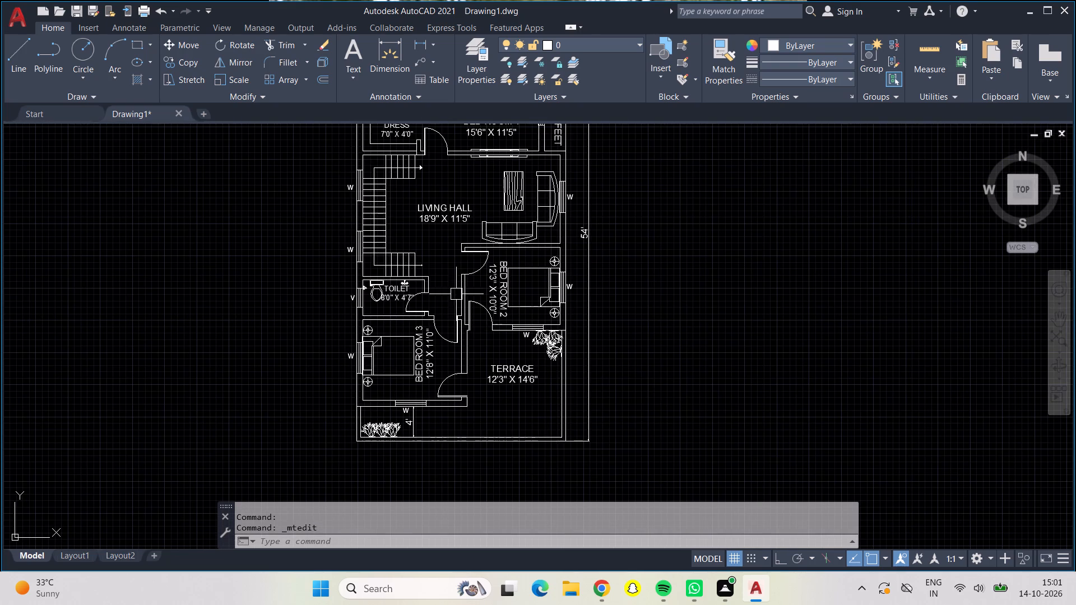
middle_drag(446, 264, 437, 336)
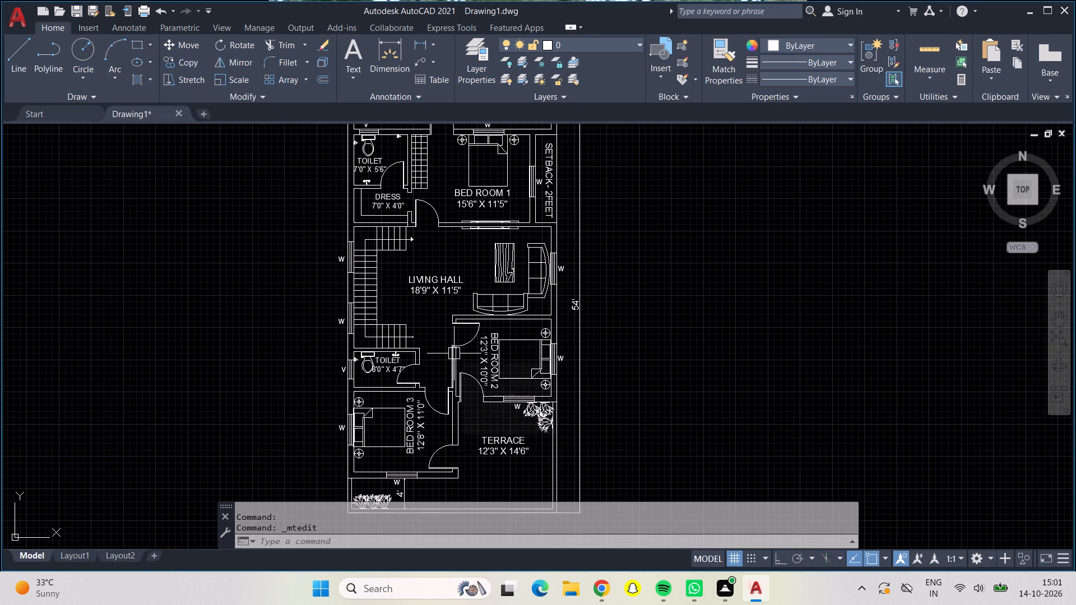
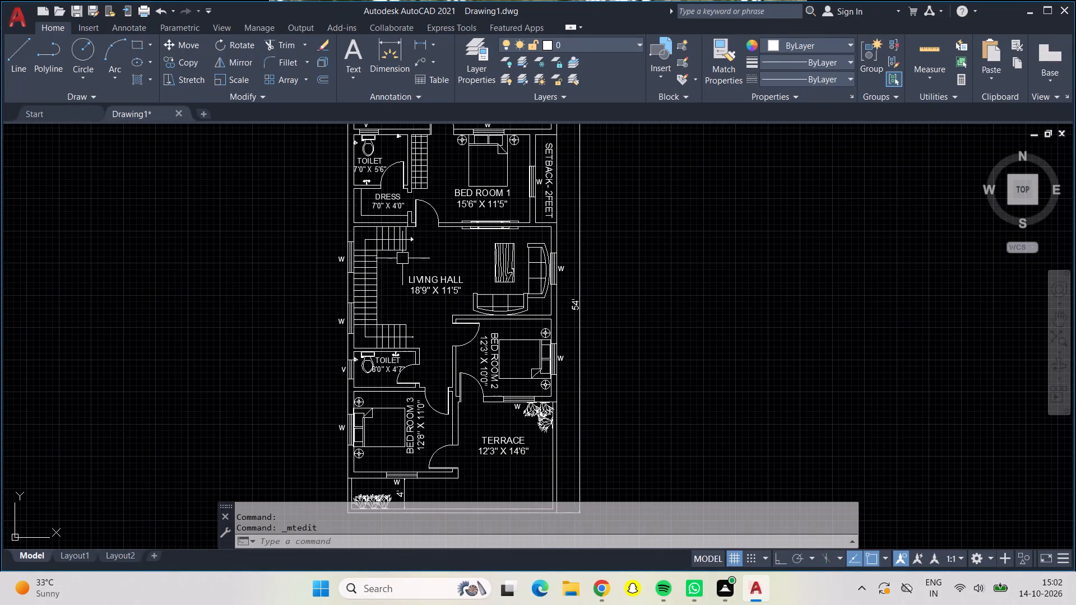
Look over the floor plan from the balcony down to the terrace, checking the room labels and layout.
middle_drag(442, 252, 461, 288)
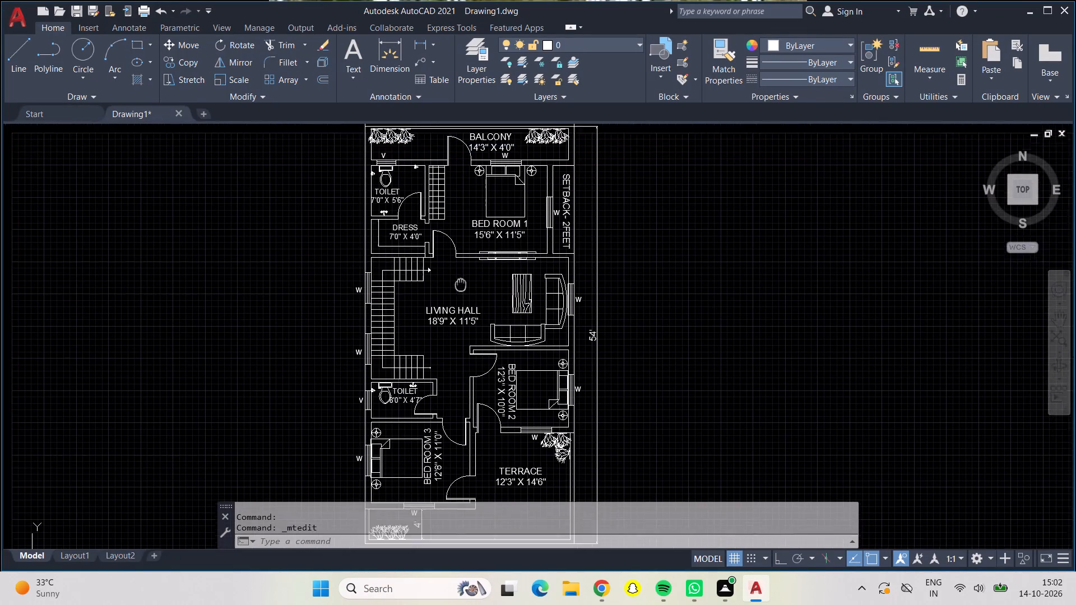
middle_drag(461, 288, 469, 332)
scroll(475, 325, up, 1)
scroll(475, 325, down, 1)
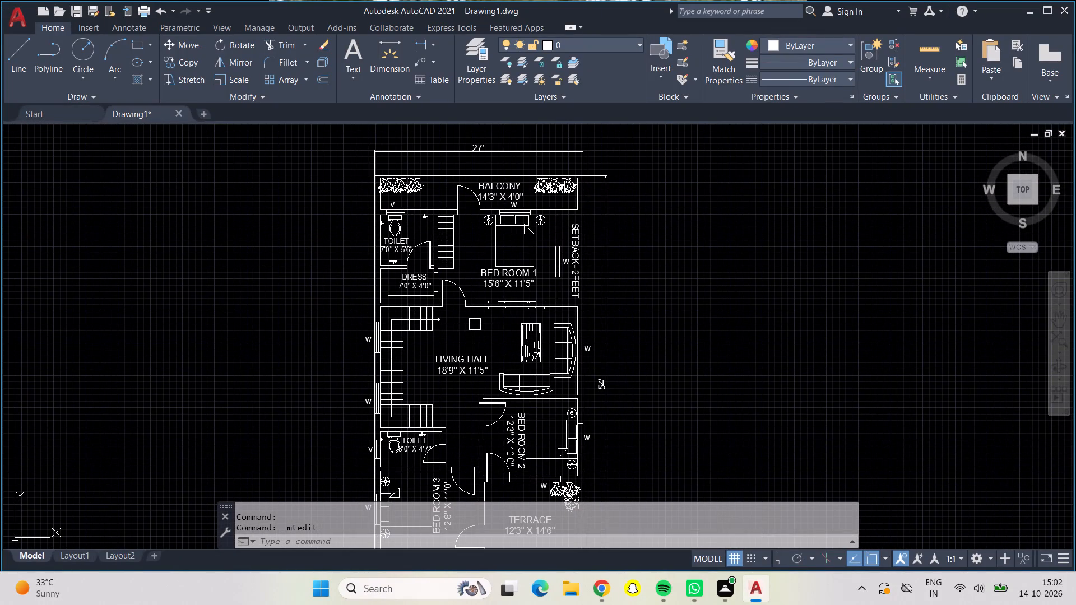
middle_drag(475, 324, 440, 232)
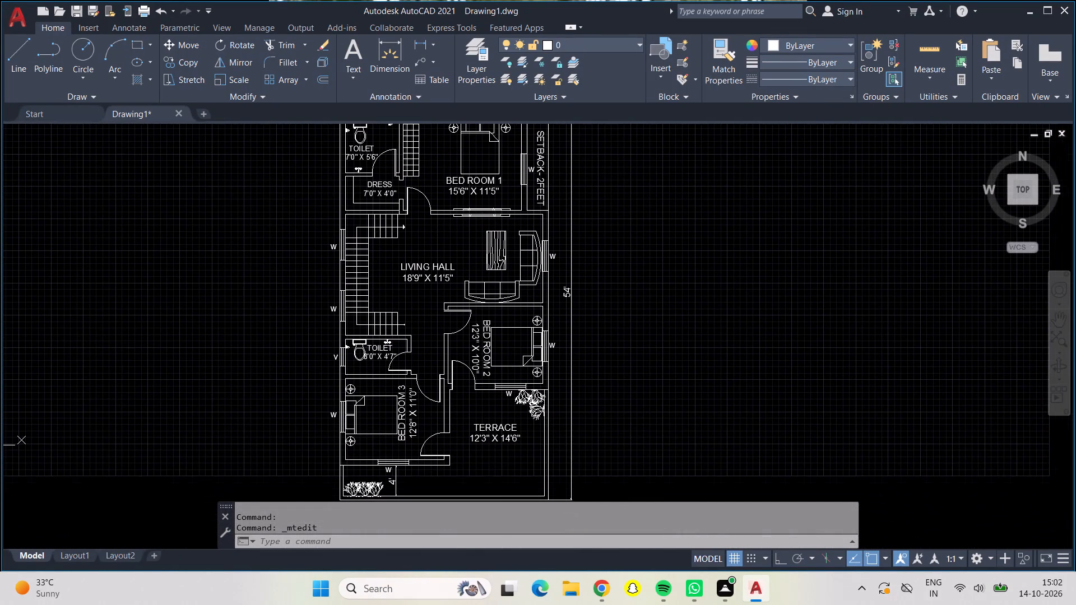
middle_drag(428, 301, 416, 249)
scroll(452, 406, up, 1)
middle_drag(452, 406, 393, 291)
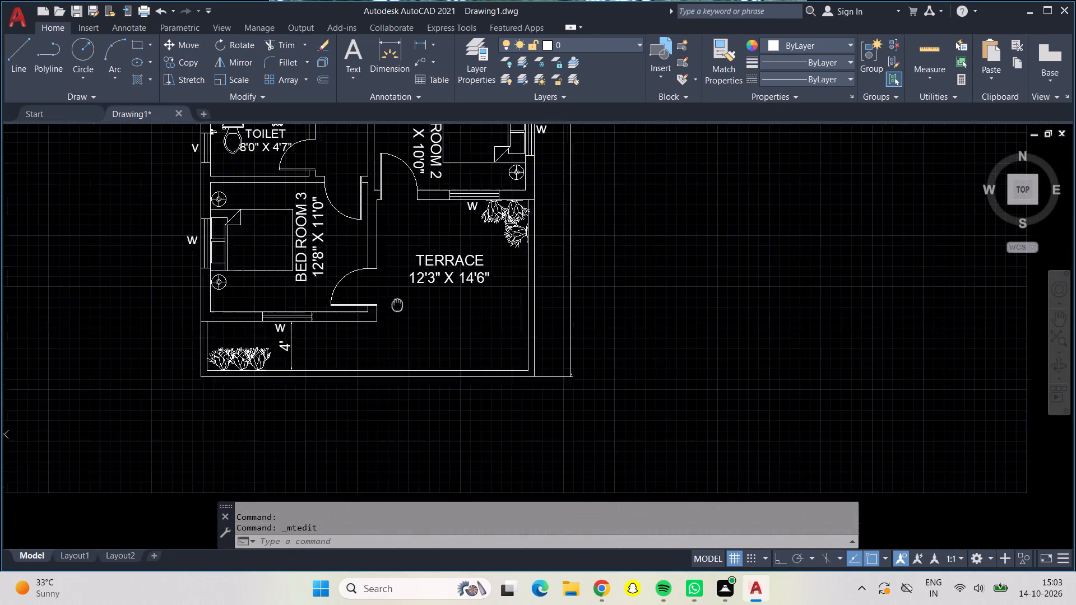
middle_drag(393, 291, 382, 256)
scroll(429, 263, down, 1)
scroll(433, 263, up, 1)
scroll(433, 263, down, 1)
scroll(395, 238, up, 1)
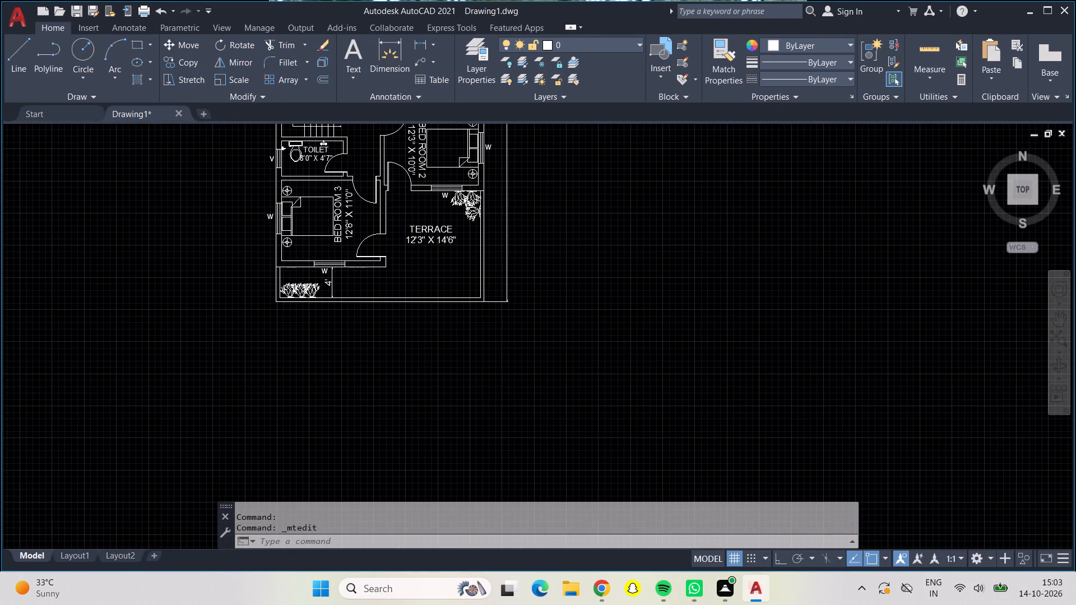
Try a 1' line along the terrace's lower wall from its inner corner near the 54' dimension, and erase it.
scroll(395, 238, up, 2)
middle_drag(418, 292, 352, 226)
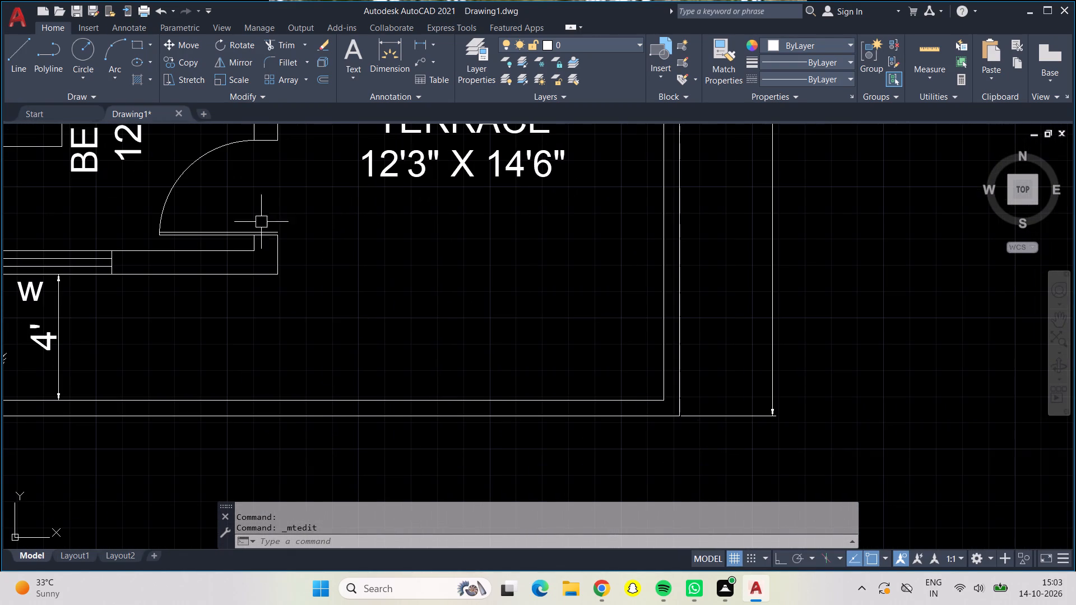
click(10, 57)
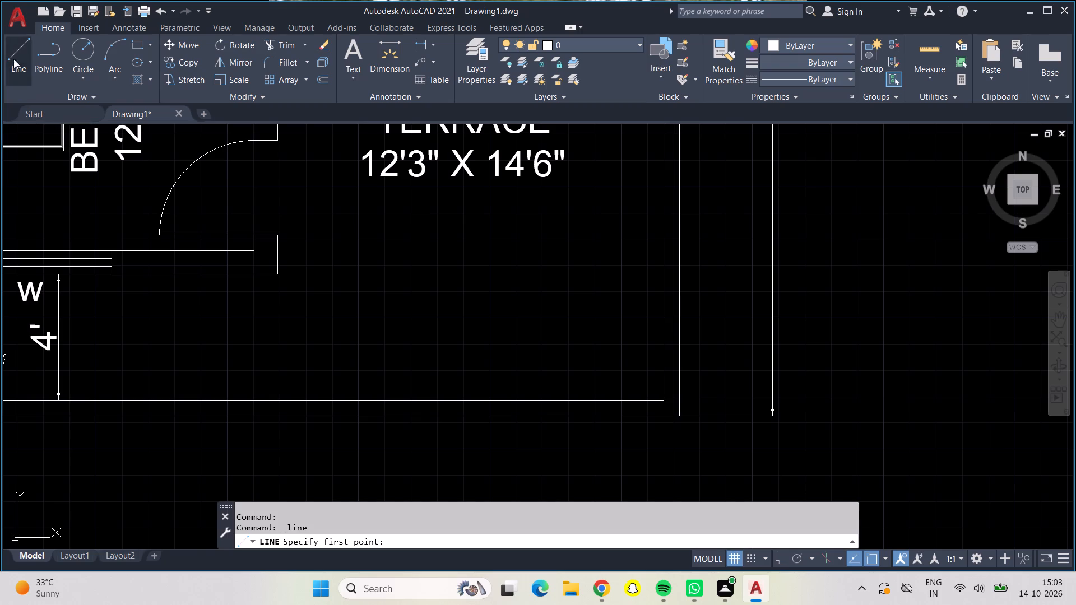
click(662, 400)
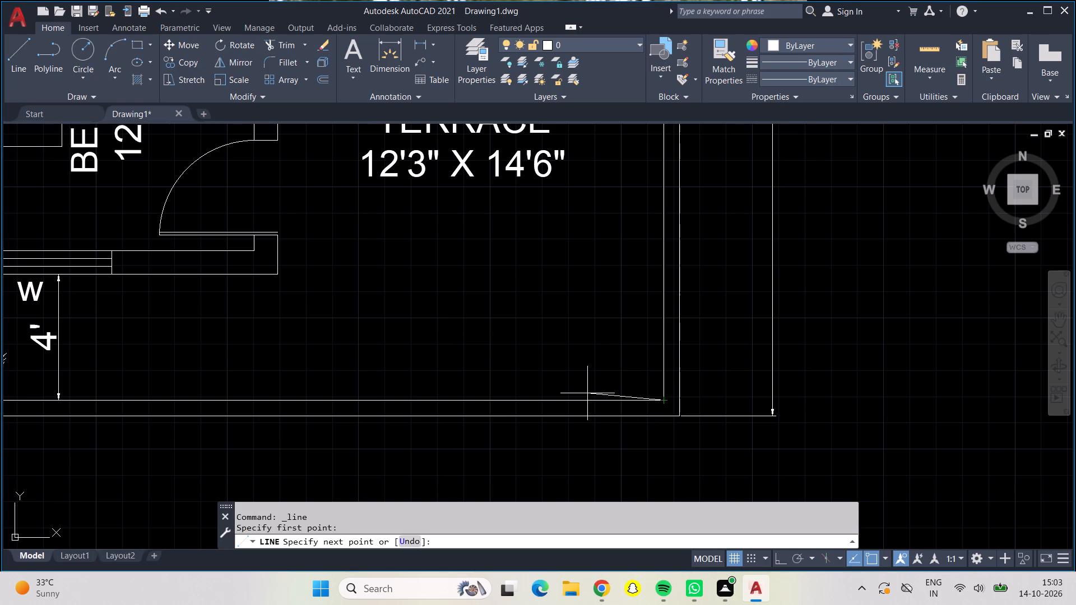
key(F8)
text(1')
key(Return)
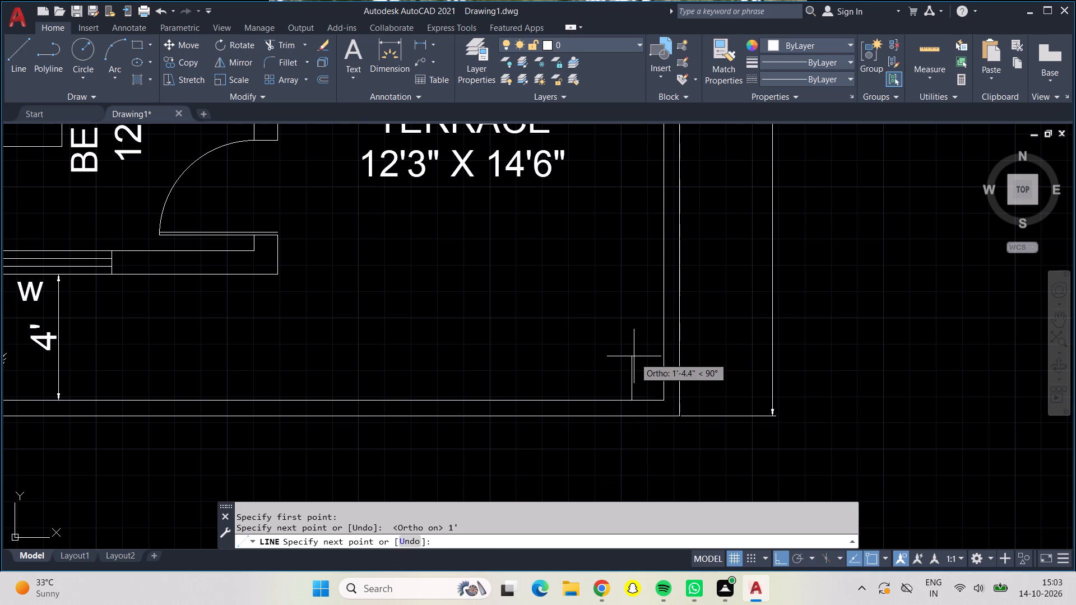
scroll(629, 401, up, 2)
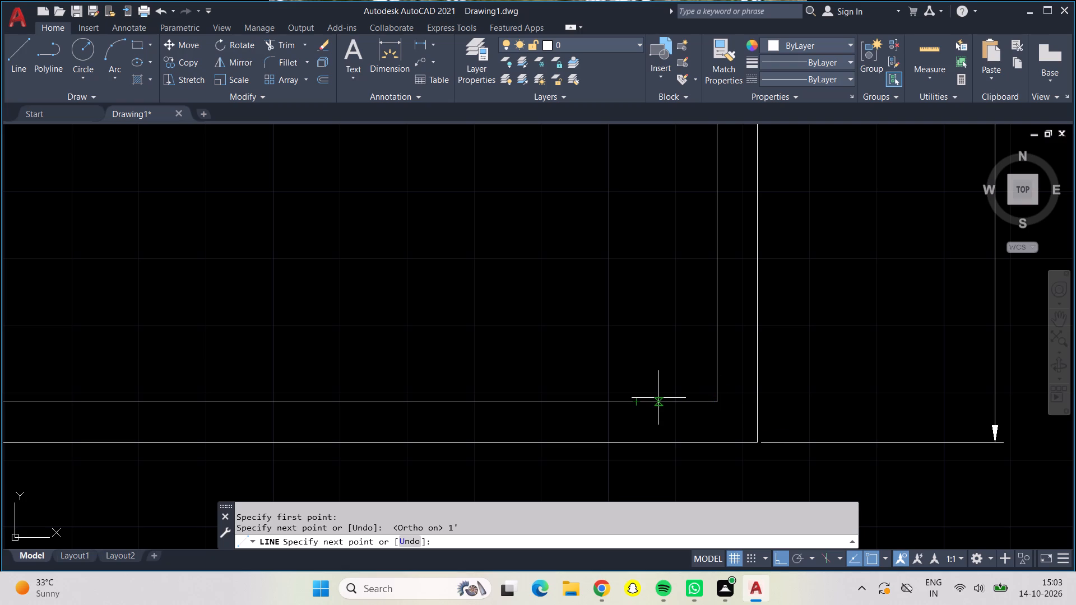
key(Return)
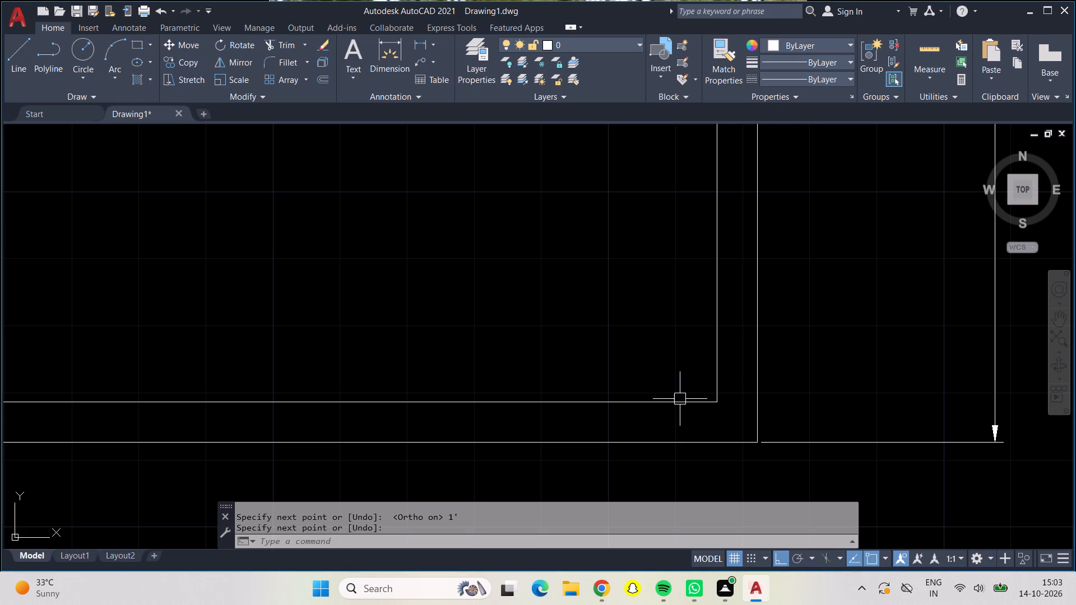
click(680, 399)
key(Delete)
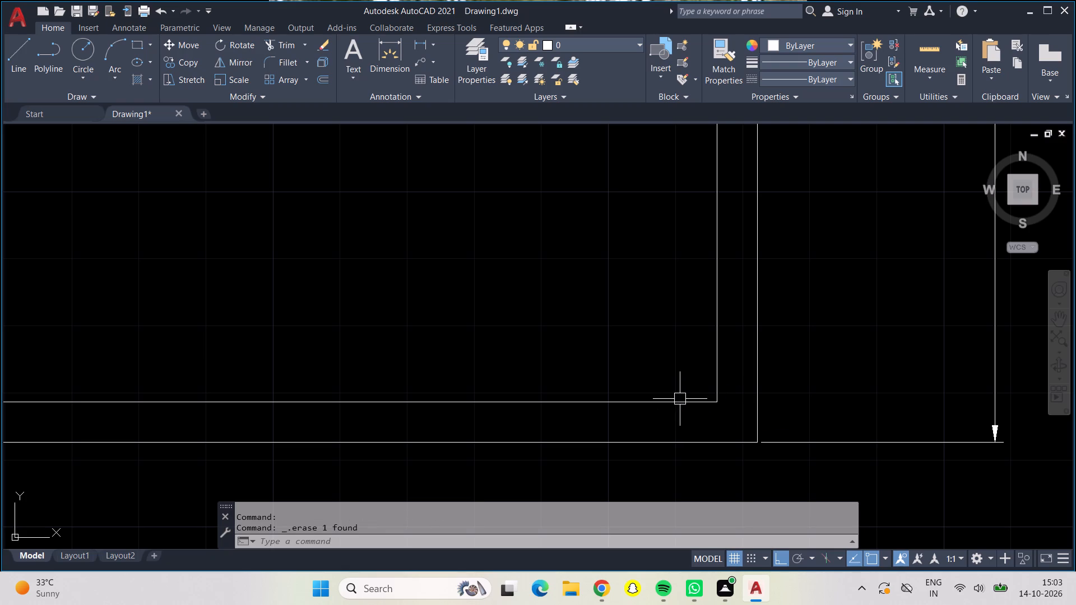
Outline an 8' wide opening across the terrace's lower wall with lines, starting 1' from the inner corner near the 54' dimension.
click(7, 61)
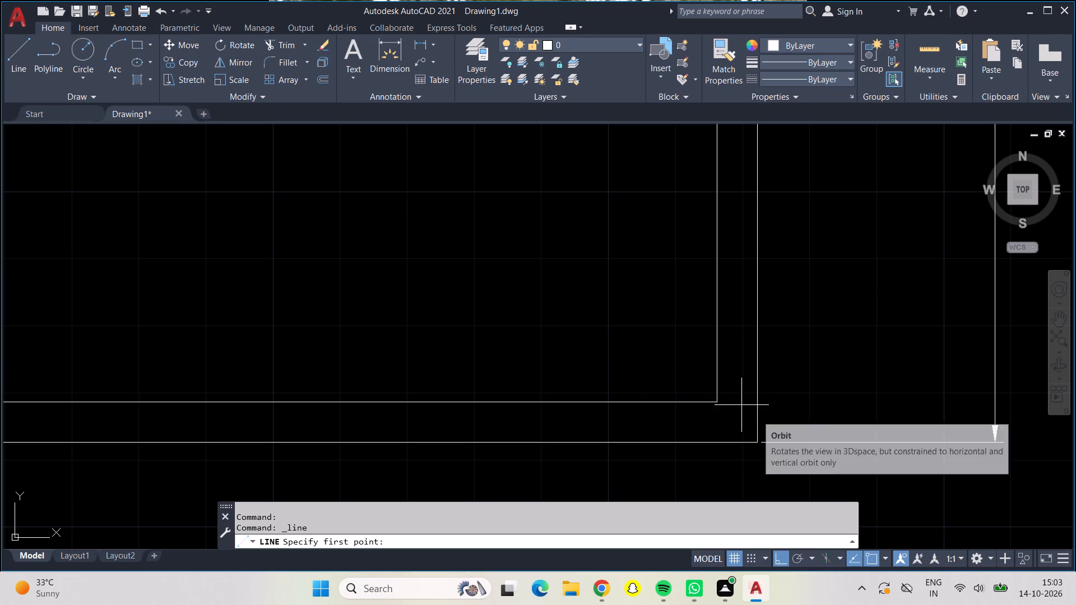
click(711, 398)
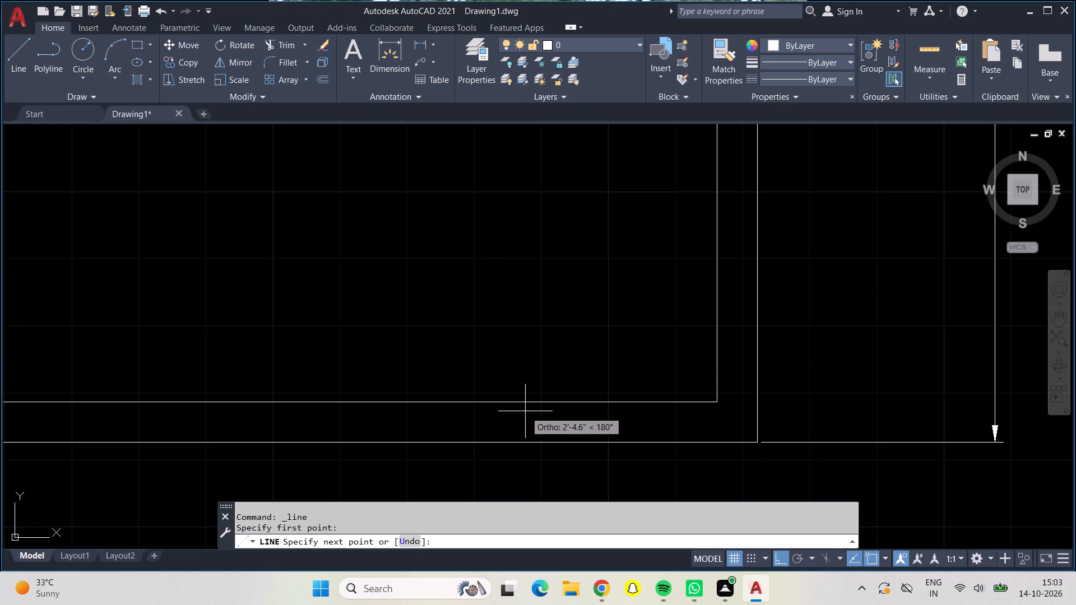
key(1)
key(apostrophe)
key(Return)
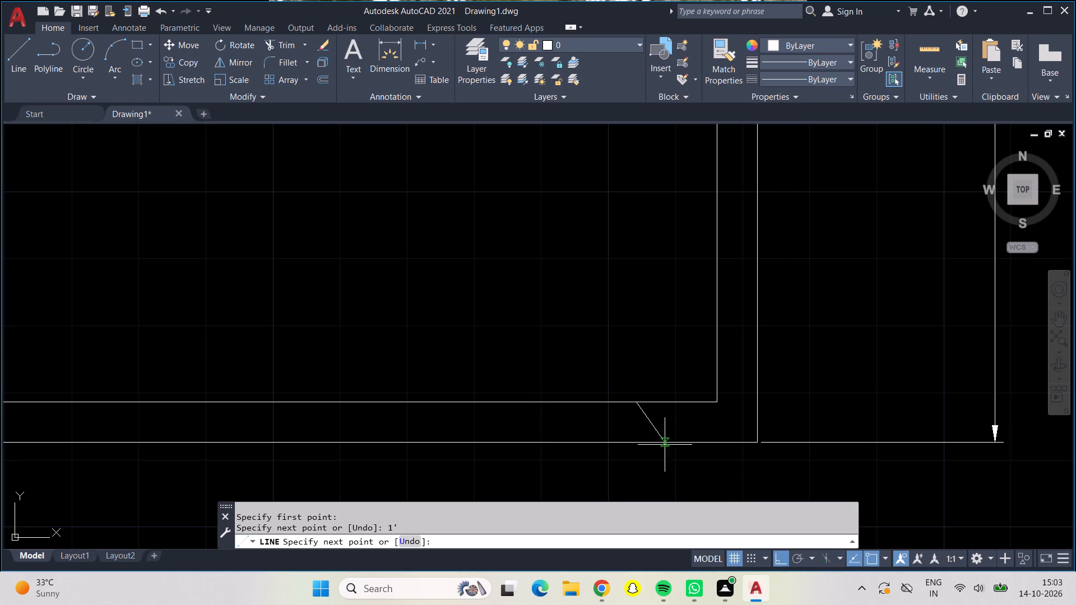
click(635, 443)
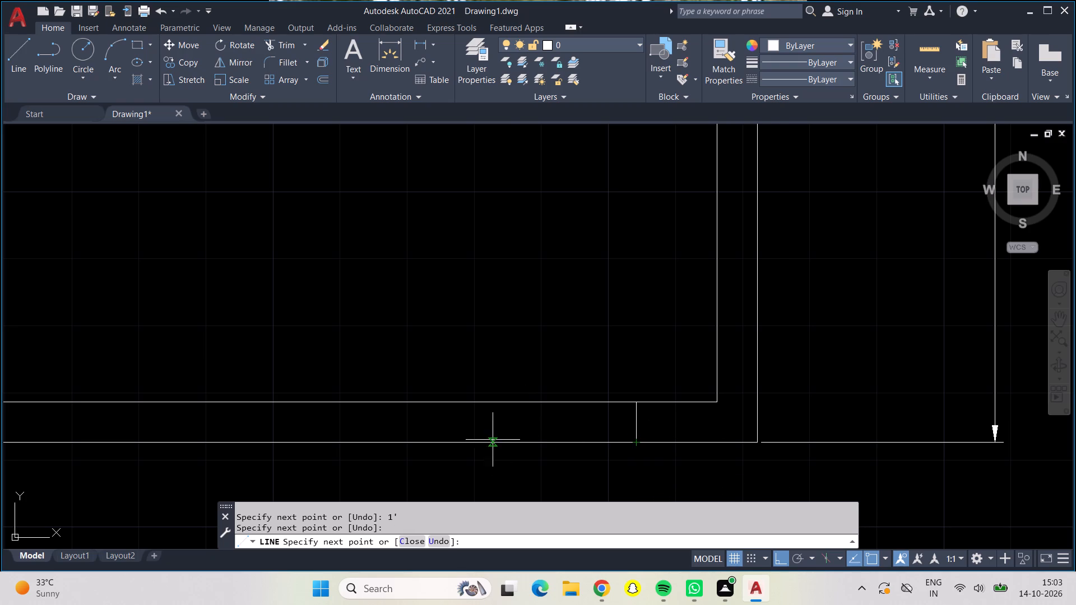
scroll(480, 431, down, 1)
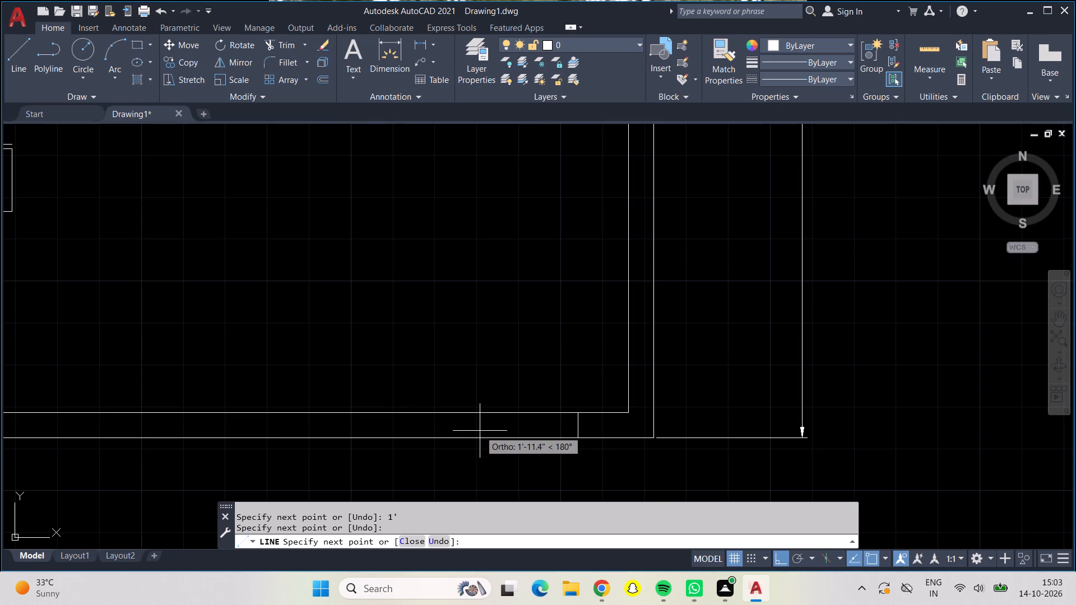
middle_drag(480, 431, 707, 407)
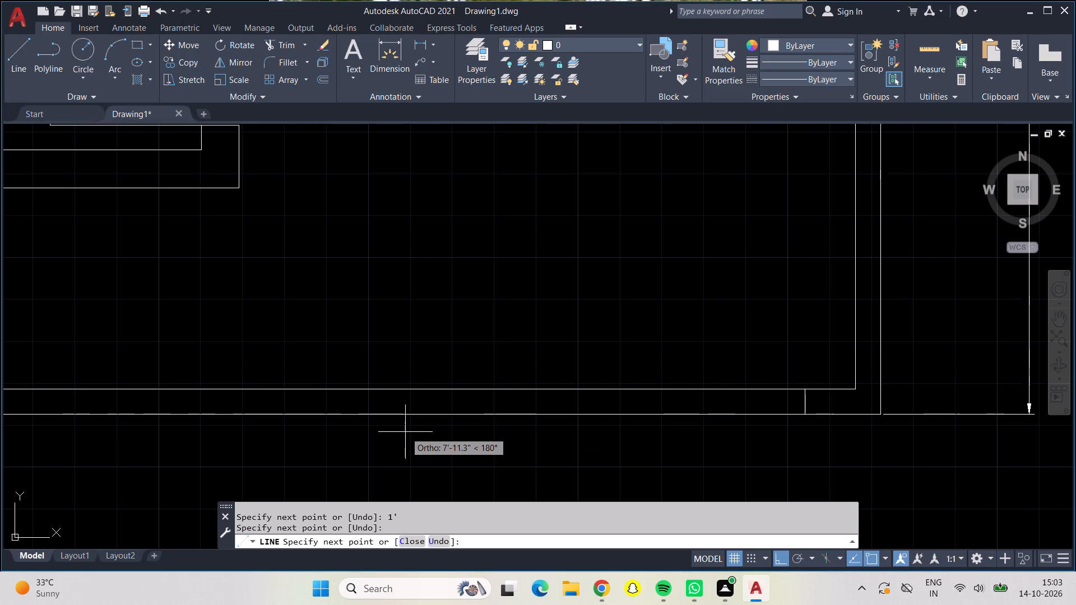
text(8')
key(Return)
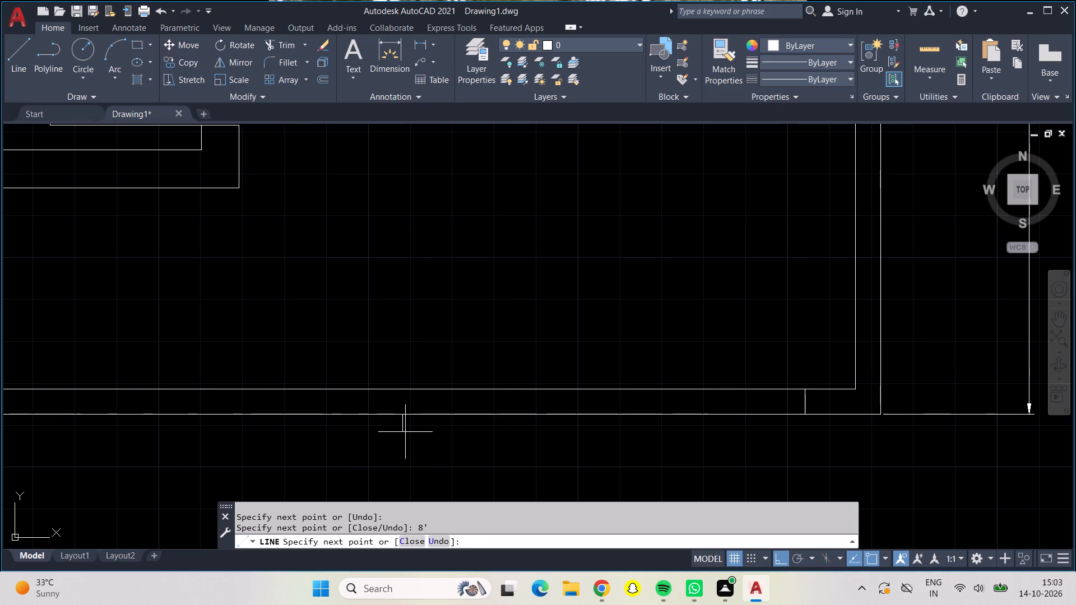
click(403, 392)
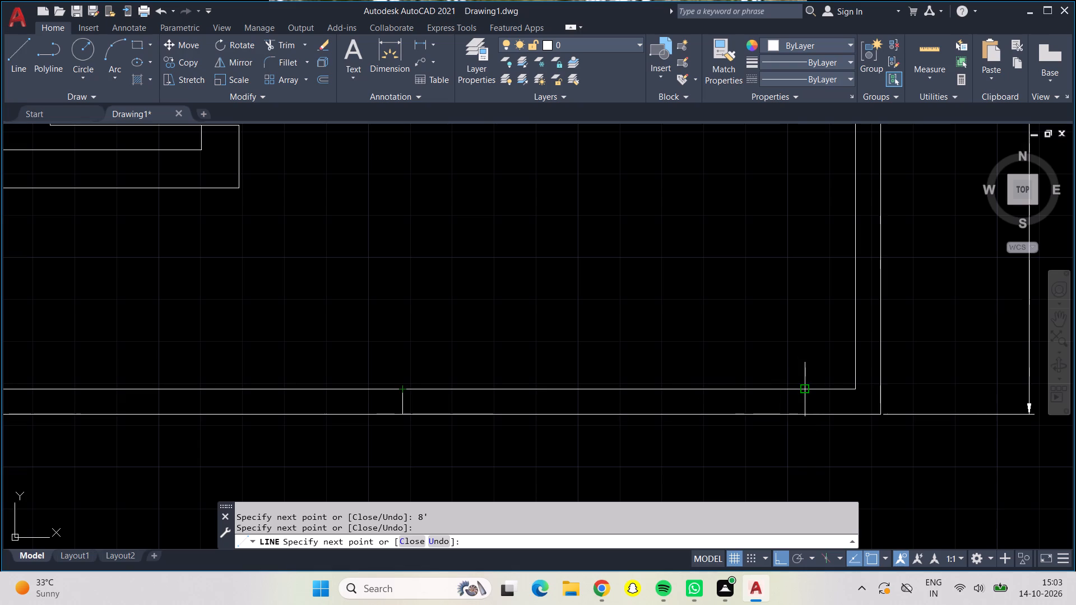
click(803, 387)
key(Return)
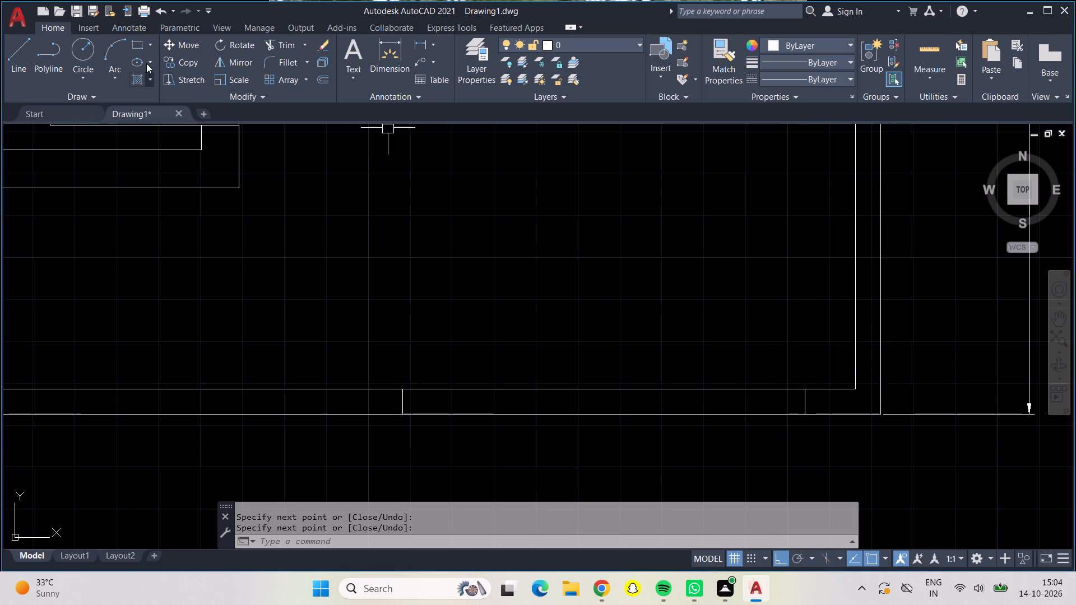
Trim the inner and outer wall lines between the two end lines of the 8' opening in the lower terrace wall.
click(285, 43)
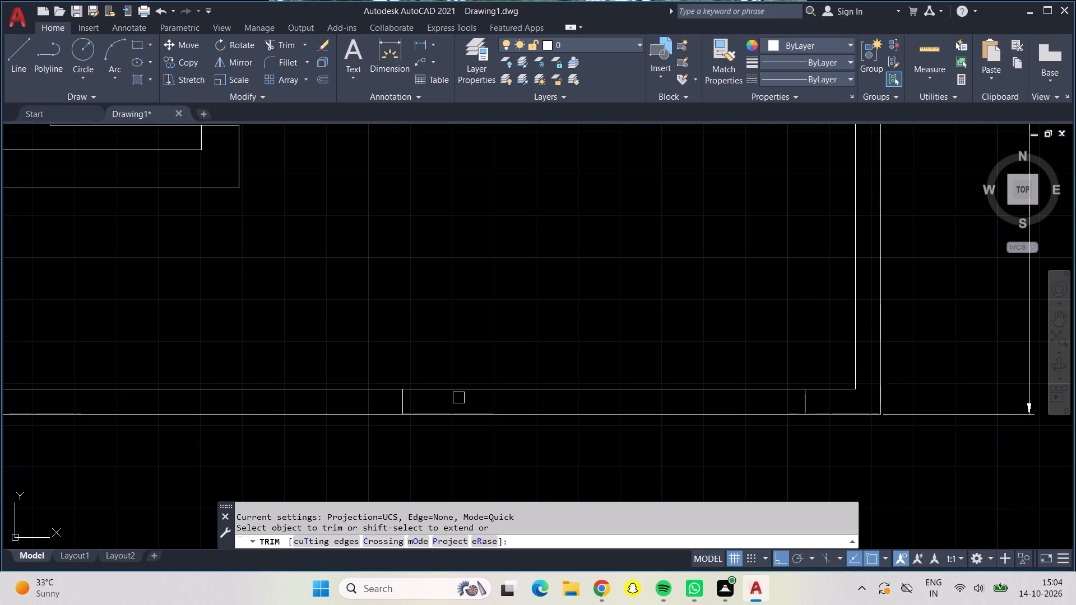
click(462, 389)
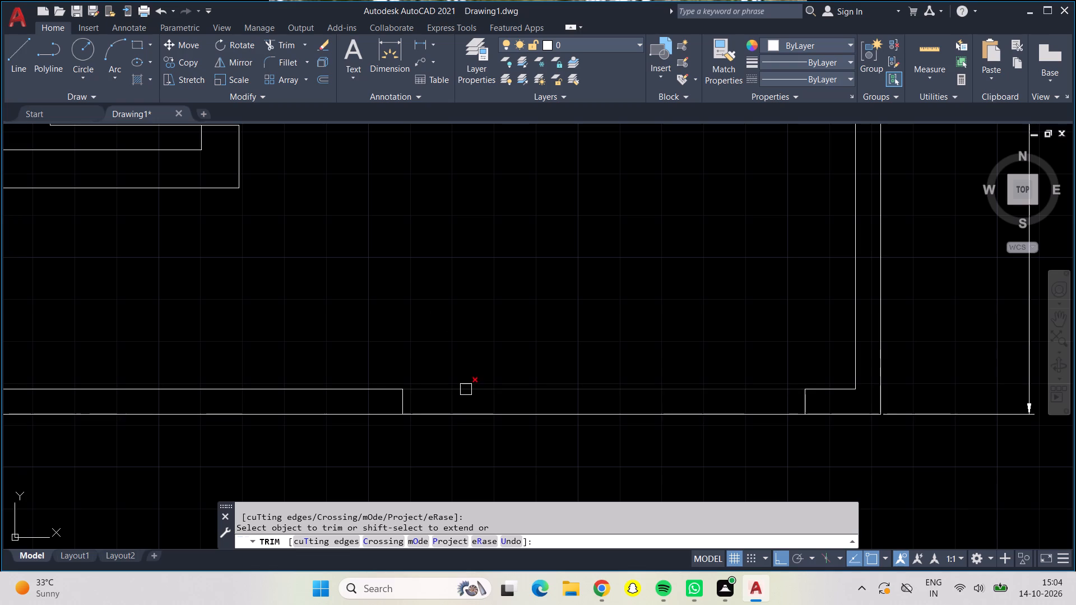
click(466, 389)
click(467, 420)
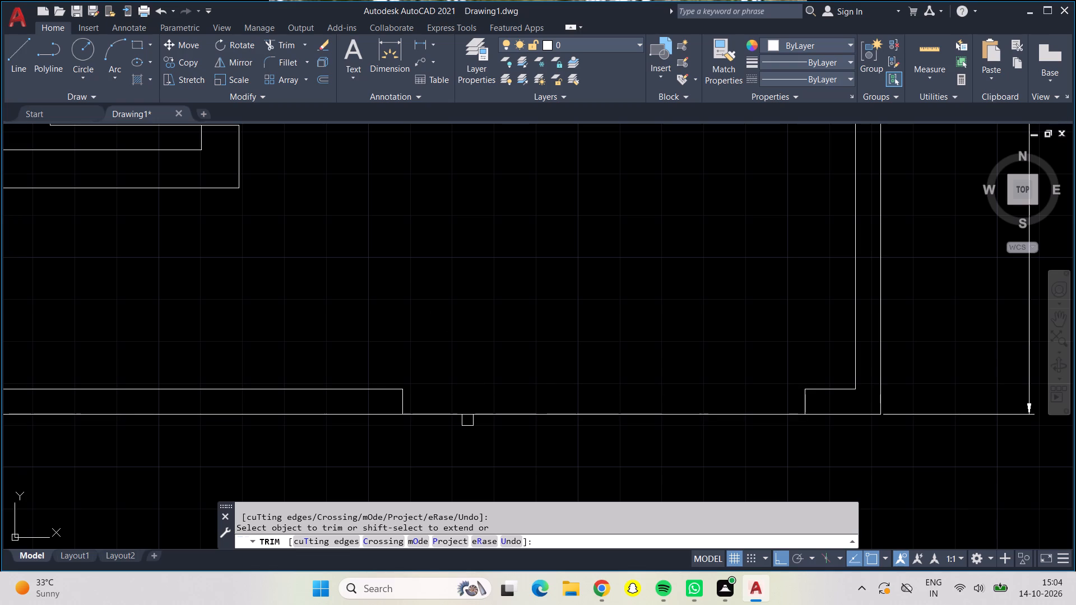
click(467, 417)
scroll(467, 417, down, 3)
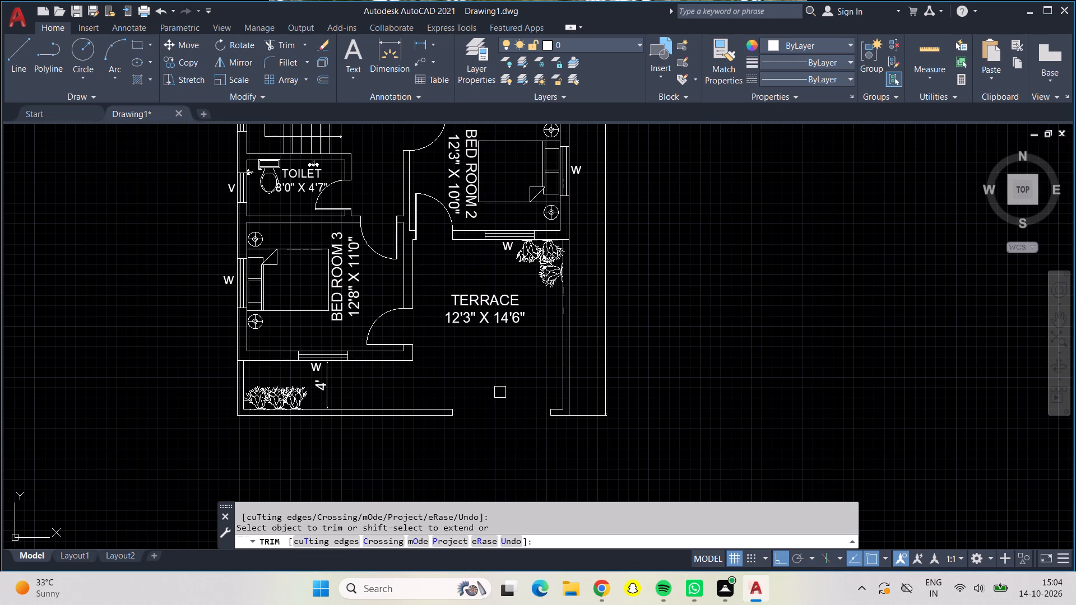
middle_drag(500, 392, 425, 393)
scroll(425, 393, up, 2)
middle_drag(428, 392, 411, 331)
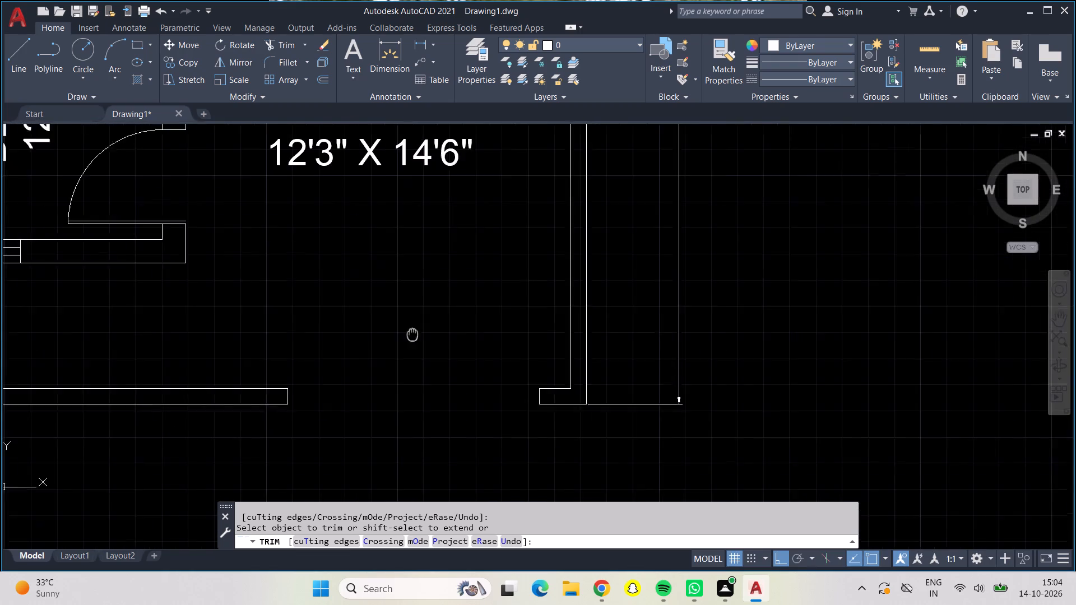
middle_drag(411, 331, 410, 326)
right_click(408, 322)
click(463, 350)
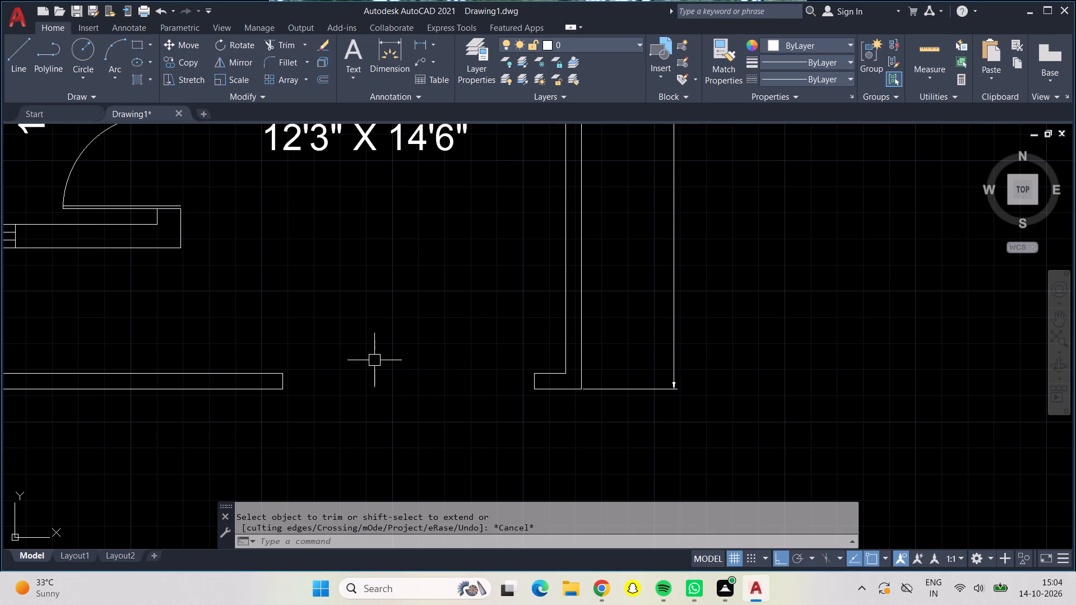
Insert the metric Aluminum Window elevation block from the tool palettes in the empty area beside the terrace, outside the plan.
key(ctrl+3)
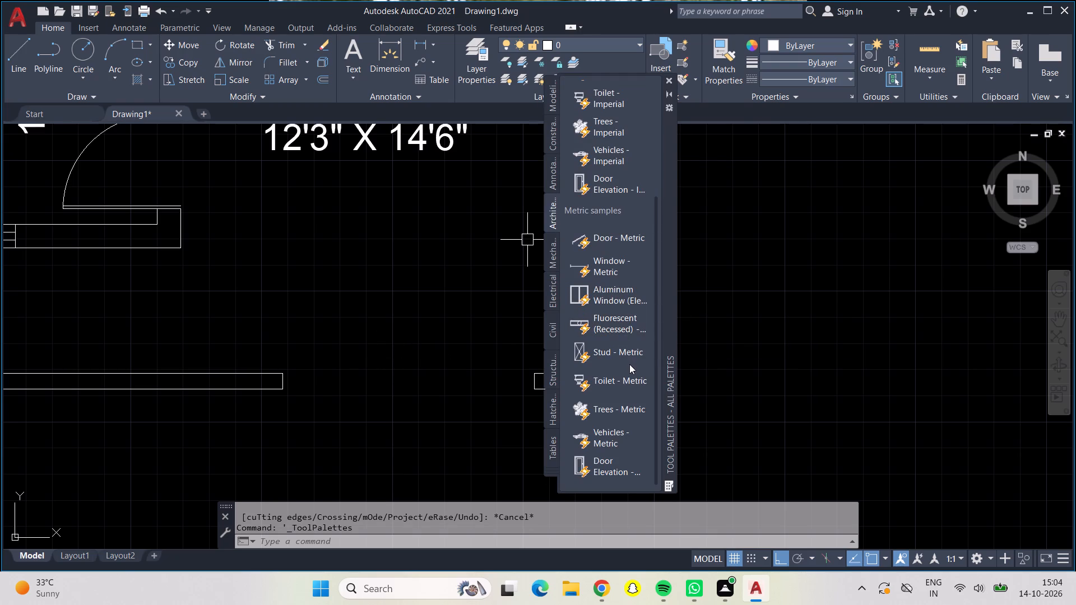
drag(618, 299, 909, 239)
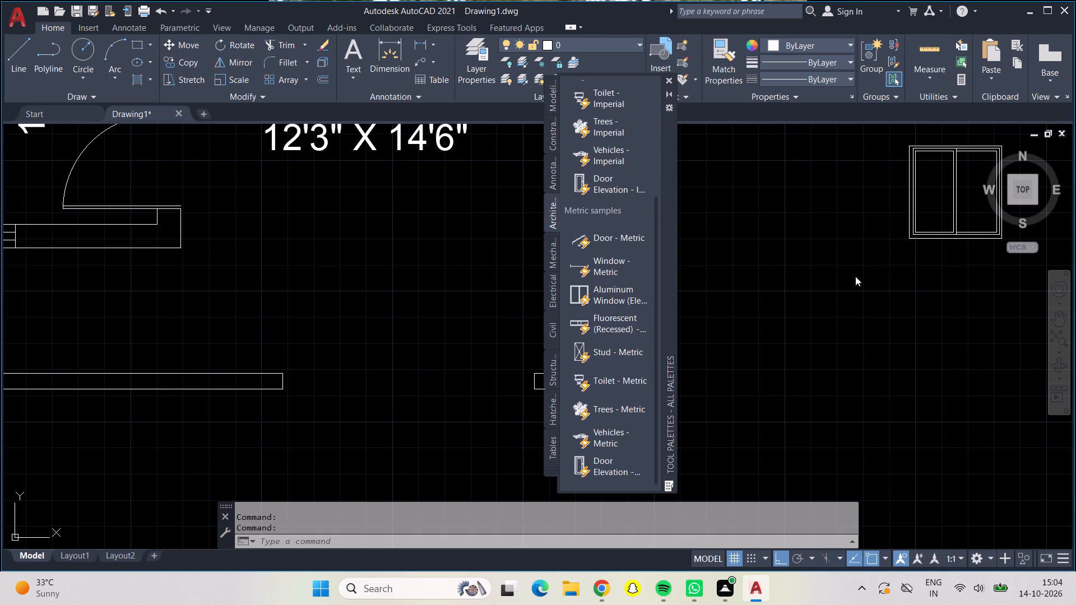
Look through the imperial and metric architectural sample blocks in the tool palettes.
scroll(634, 418, down, 1)
scroll(634, 418, up, 1)
scroll(623, 442, down, 1)
scroll(623, 442, up, 1)
scroll(623, 442, down, 1)
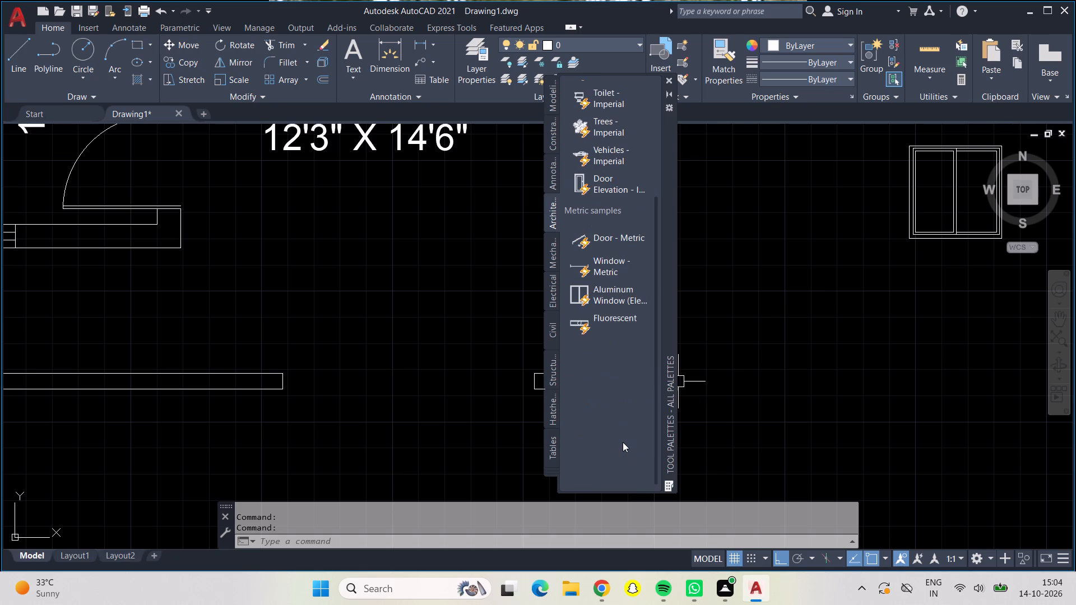
scroll(623, 442, down, 6)
scroll(623, 442, up, 1)
scroll(623, 442, down, 1)
scroll(623, 442, up, 1)
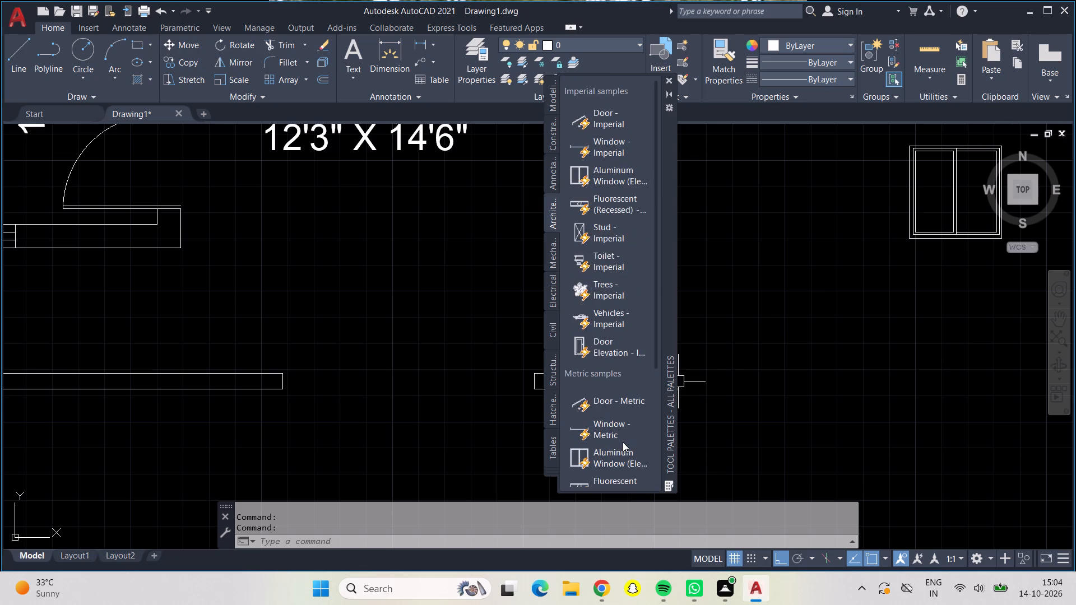
scroll(623, 442, up, 1)
scroll(623, 442, down, 1)
scroll(623, 442, up, 1)
scroll(623, 442, down, 1)
scroll(623, 442, up, 5)
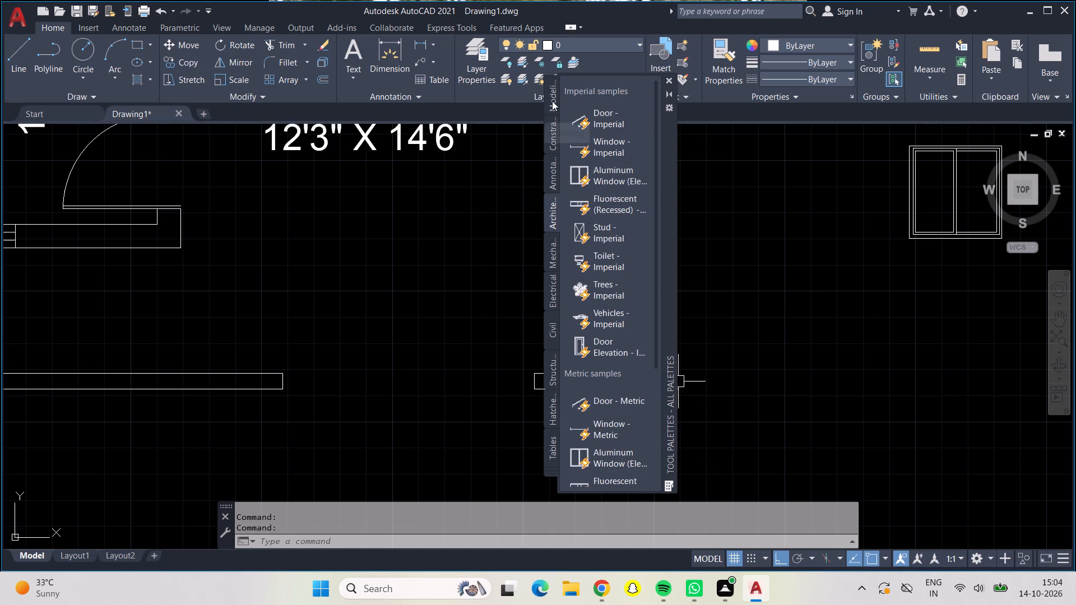
Browse the other tool palette categories, from modeling and constraints to hatches and tables, for blocks suited to the plan.
click(554, 100)
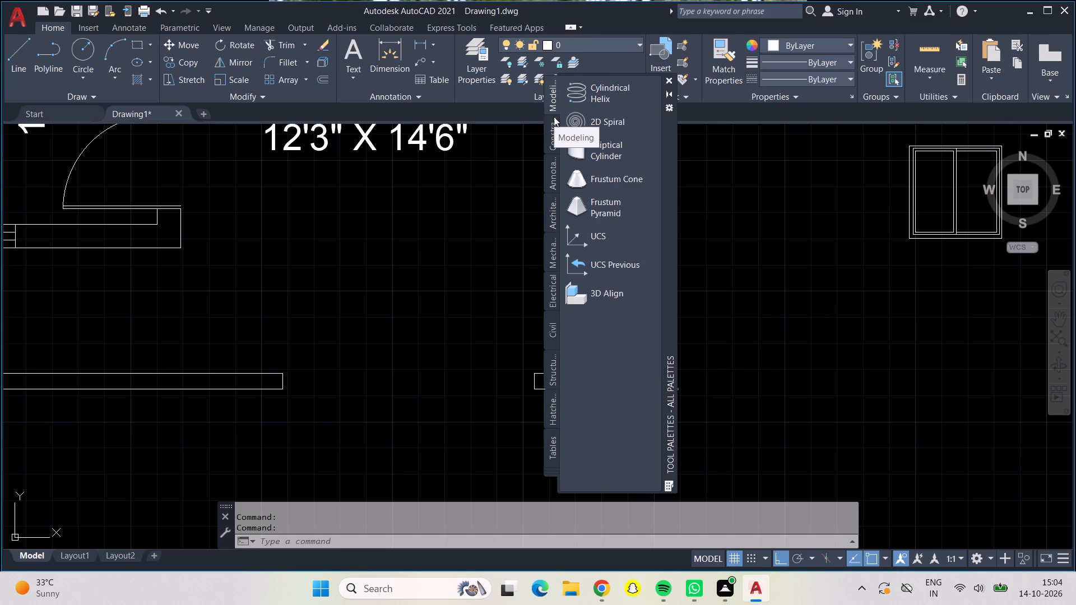
click(554, 131)
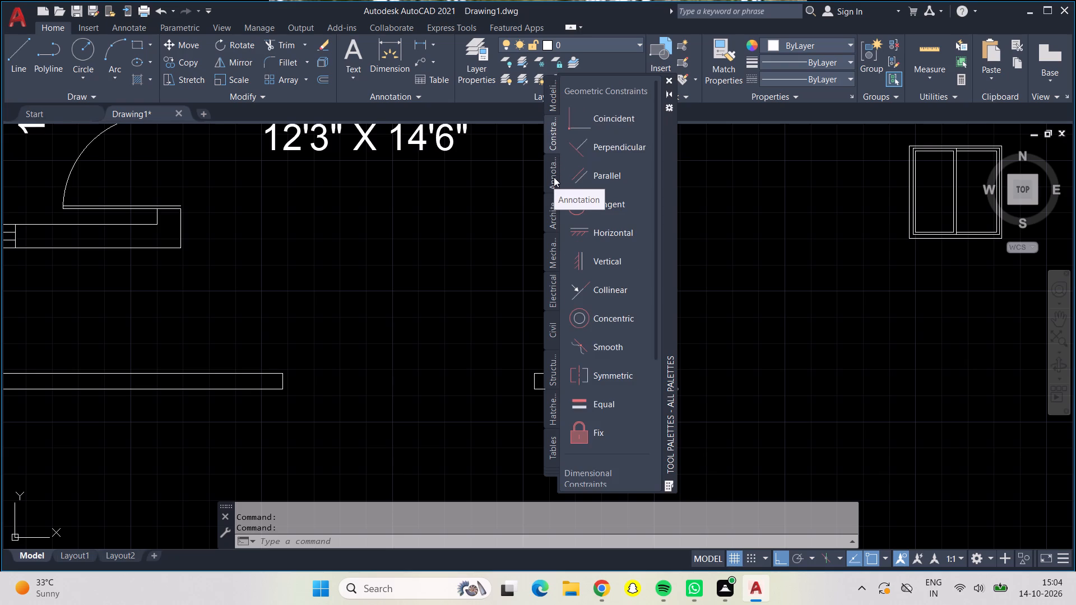
click(554, 177)
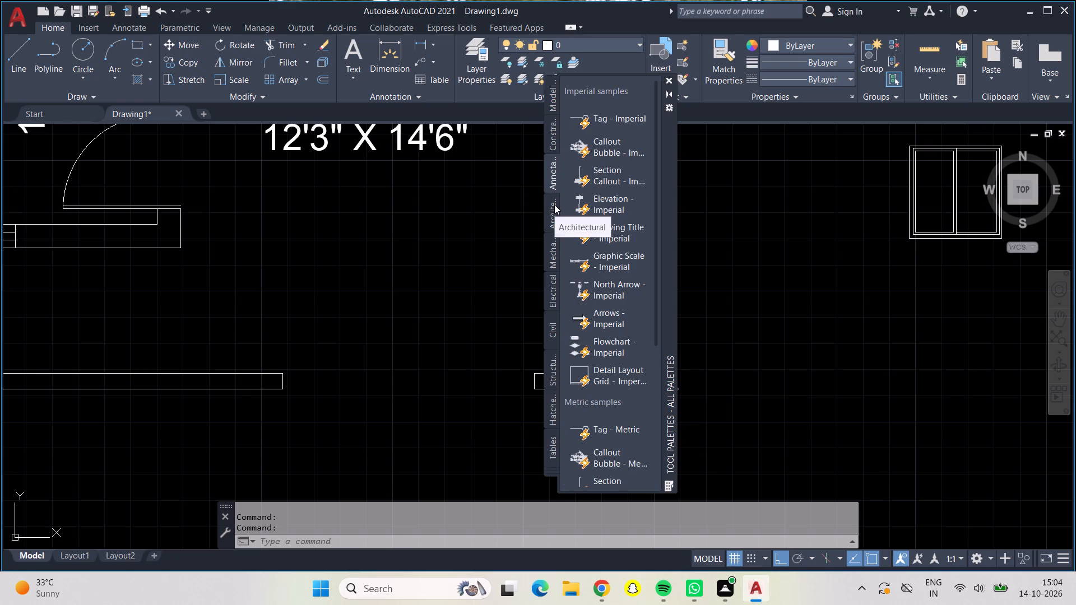
click(547, 214)
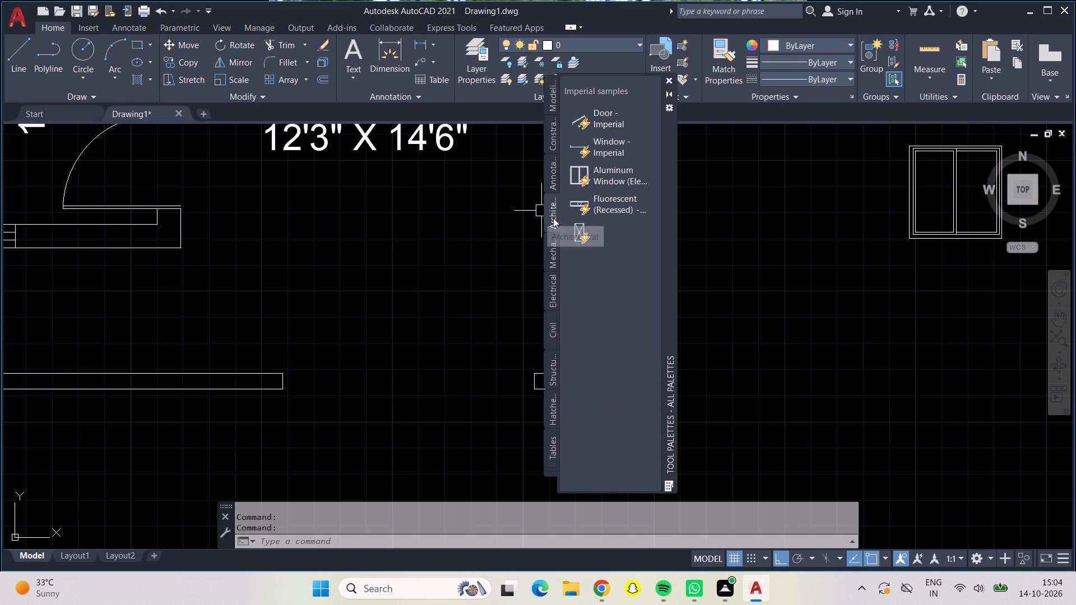
click(551, 249)
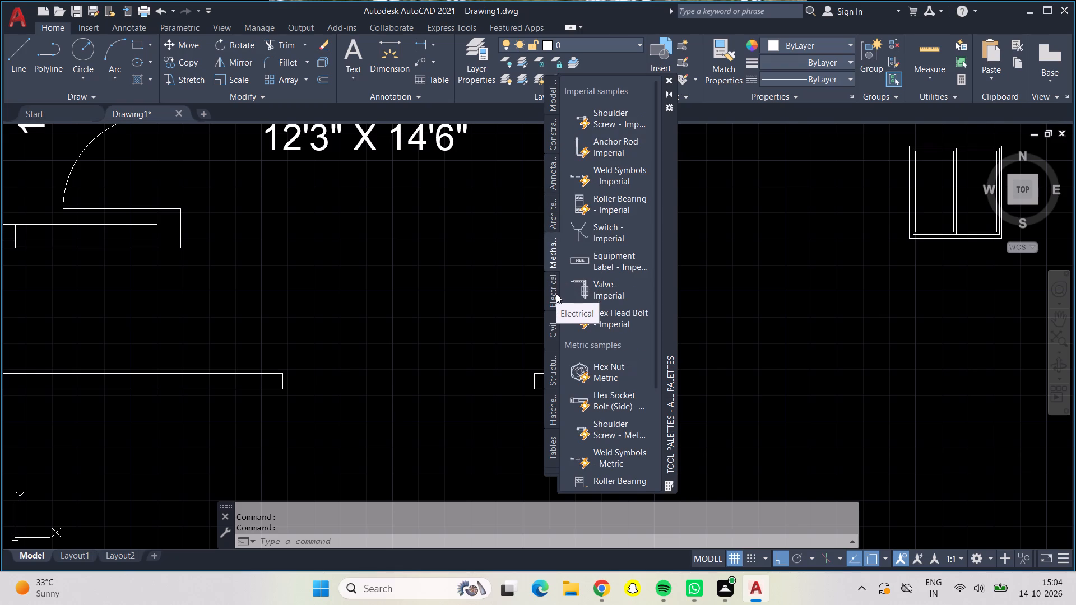
click(555, 296)
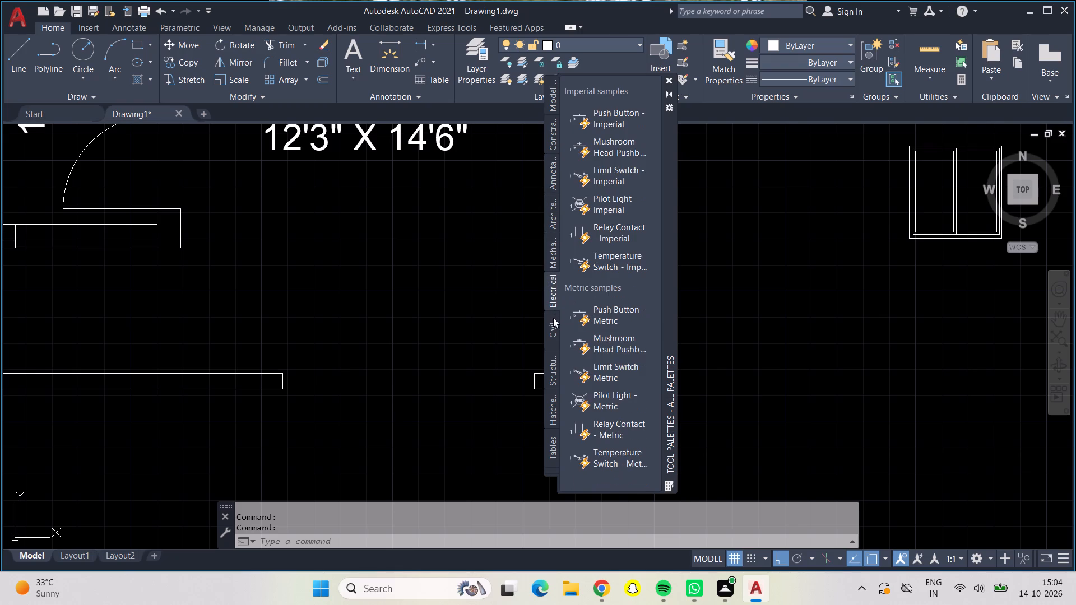
click(553, 318)
scroll(638, 299, down, 1)
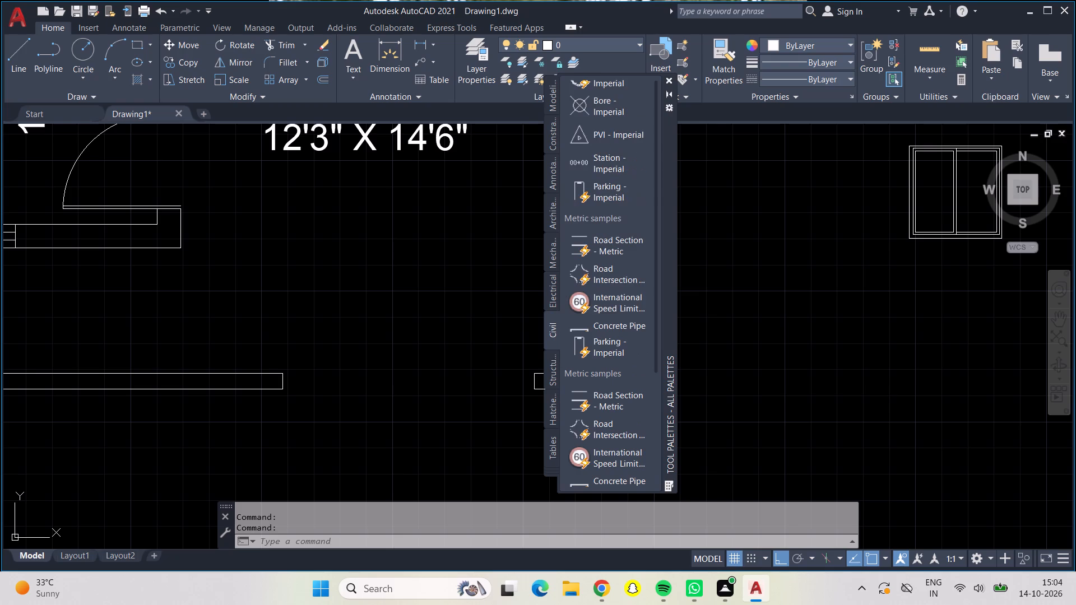
scroll(638, 299, down, 2)
scroll(609, 280, up, 1)
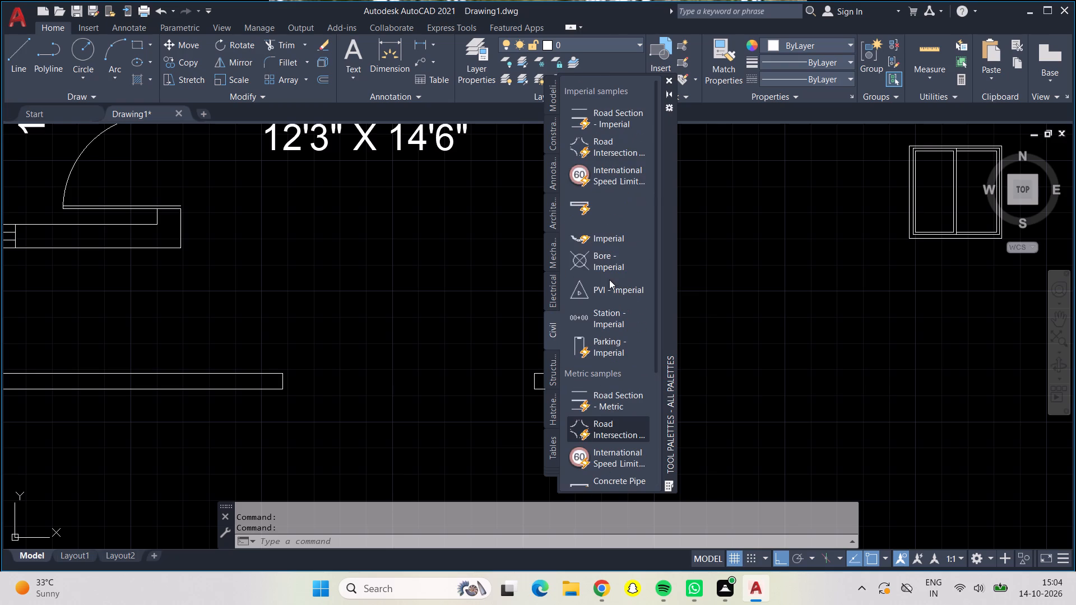
click(556, 364)
scroll(584, 358, down, 3)
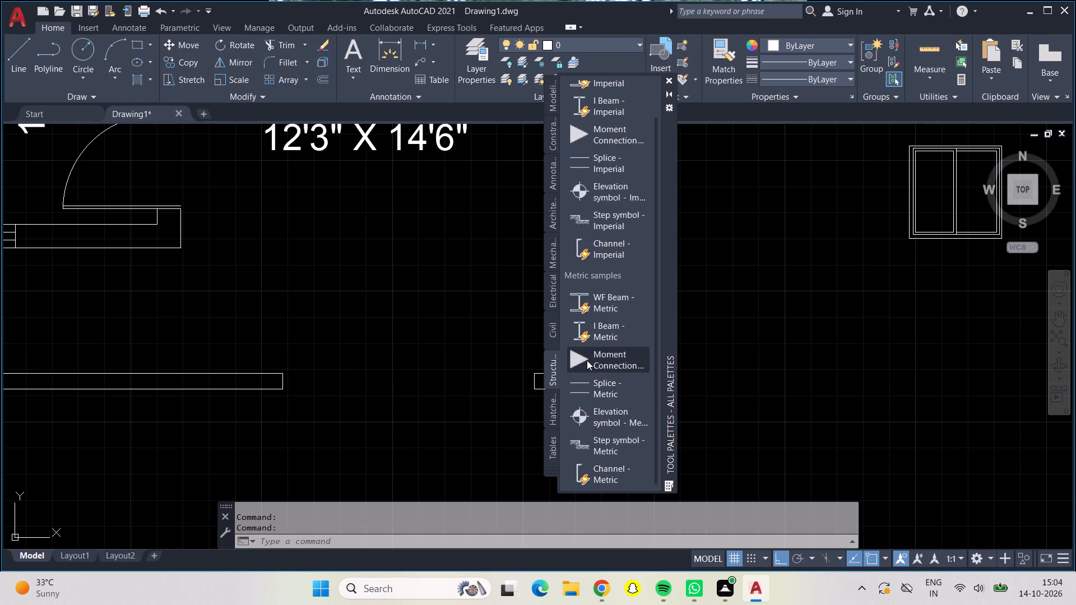
scroll(599, 353, up, 2)
click(553, 409)
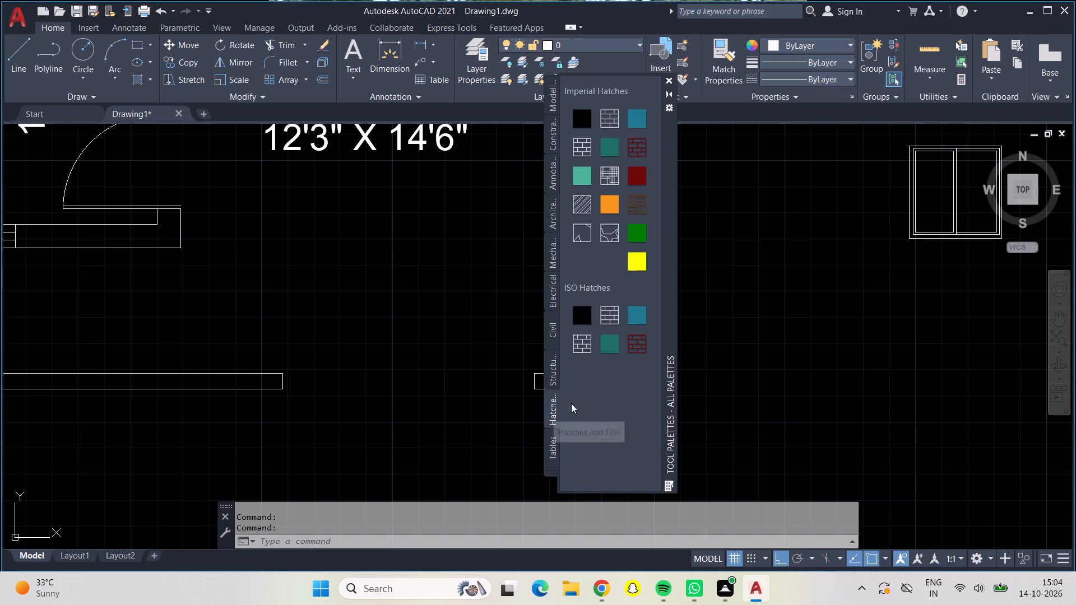
scroll(615, 355, down, 2)
scroll(620, 356, up, 2)
scroll(616, 355, down, 2)
scroll(616, 355, up, 1)
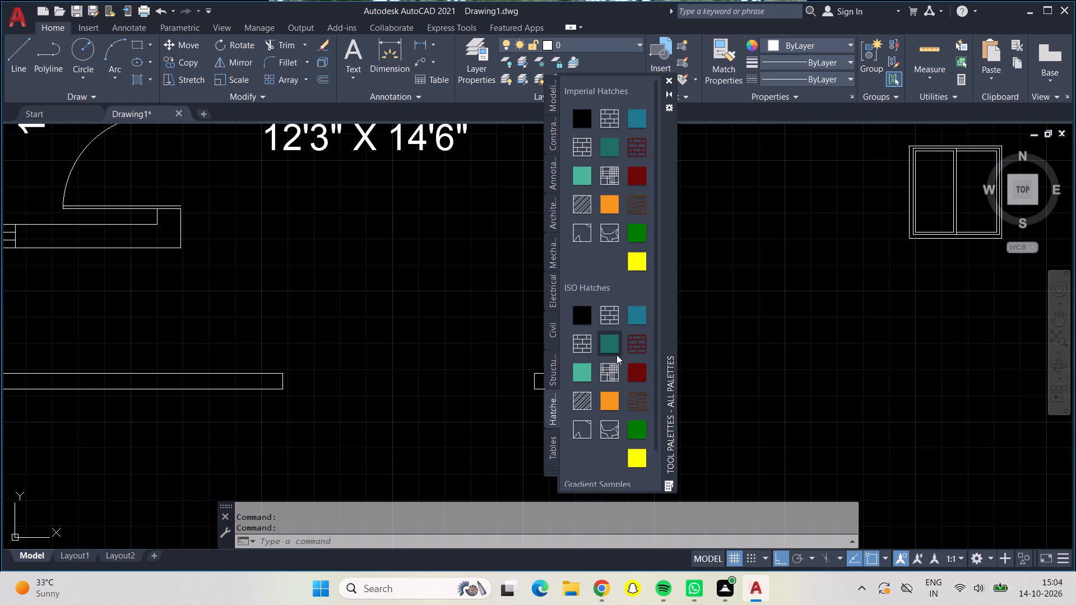
scroll(617, 356, up, 4)
scroll(629, 315, down, 1)
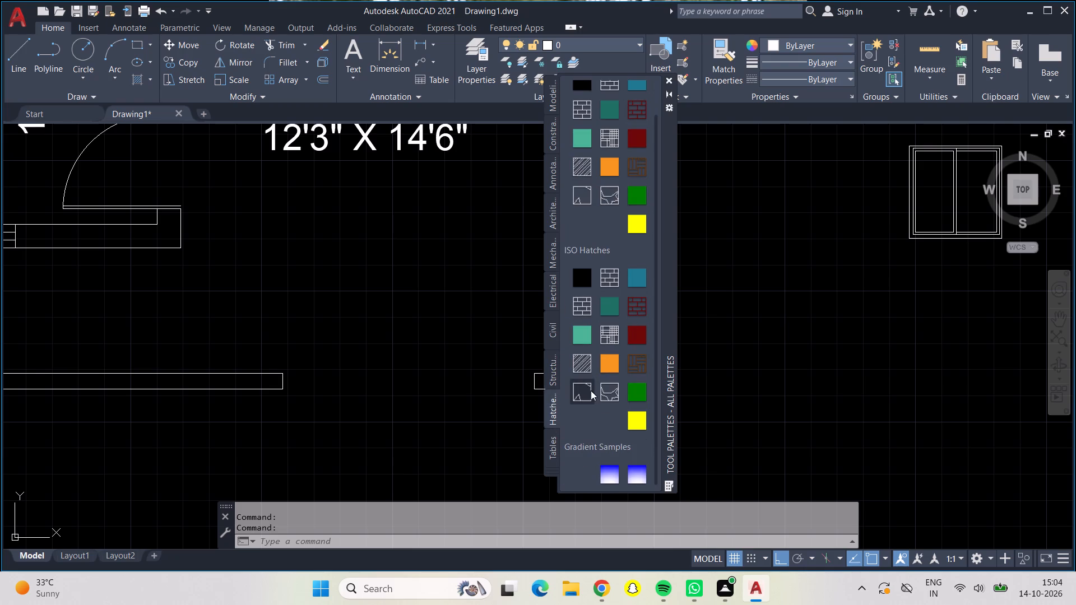
click(552, 412)
click(551, 441)
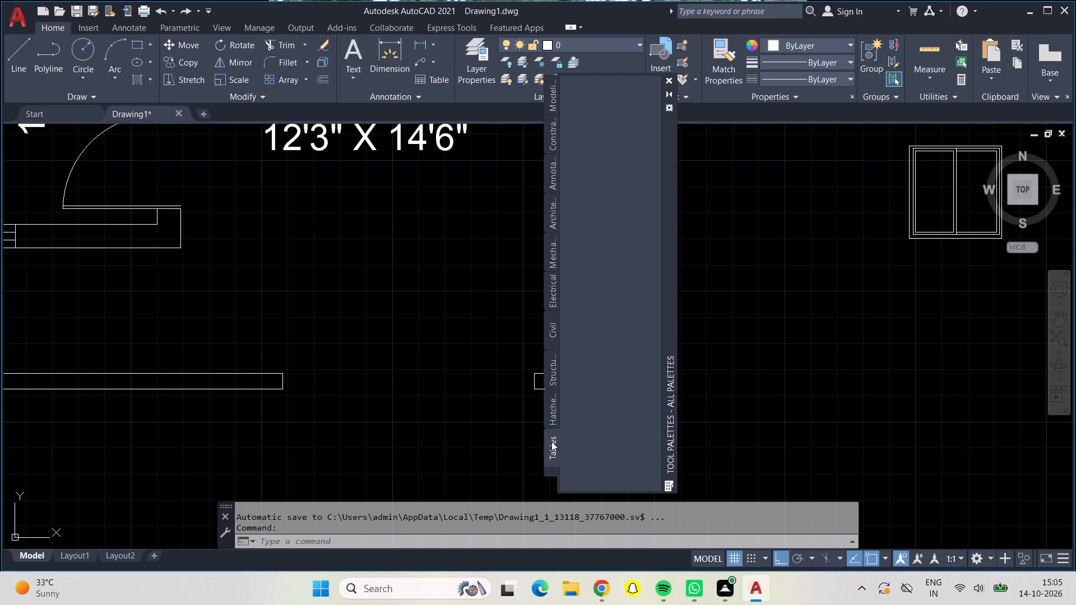
Insert the imperial Stud, Door Elevation and Fluorescent (Recessed) blocks in the empty area beside the terrace, and close the tool palettes.
click(558, 219)
scroll(602, 221, up, 1)
scroll(602, 221, down, 1)
scroll(615, 221, up, 1)
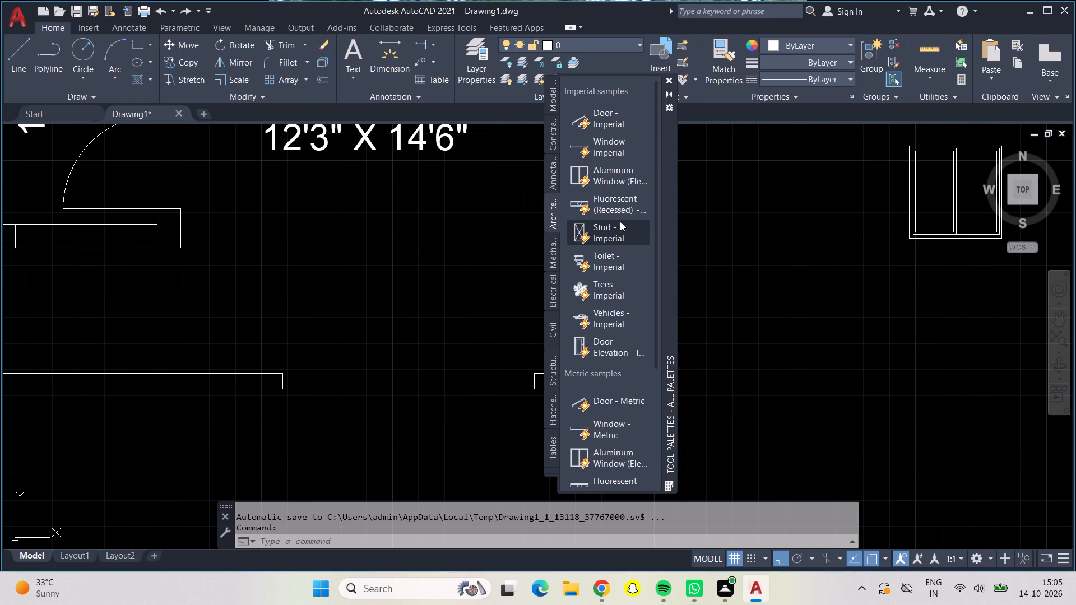
scroll(623, 219, up, 2)
drag(602, 231, 604, 231)
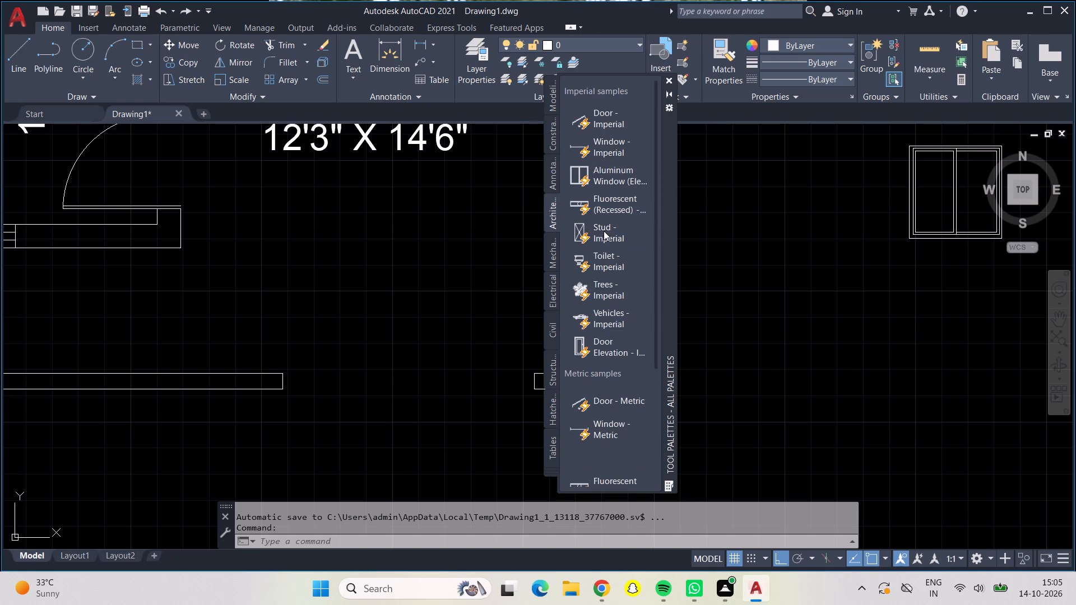
drag(604, 231, 809, 237)
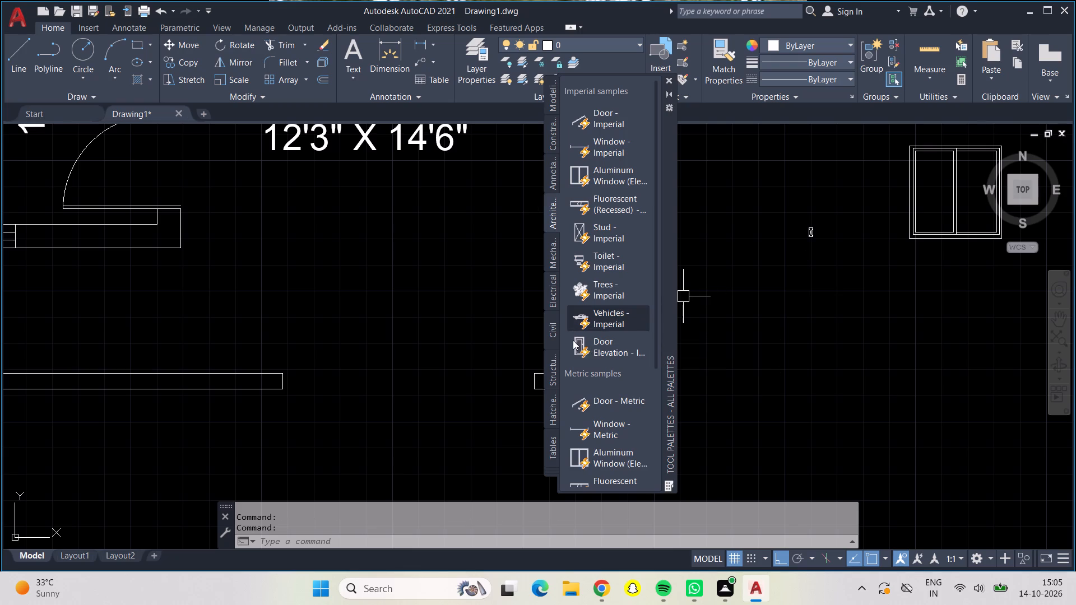
drag(590, 352, 755, 328)
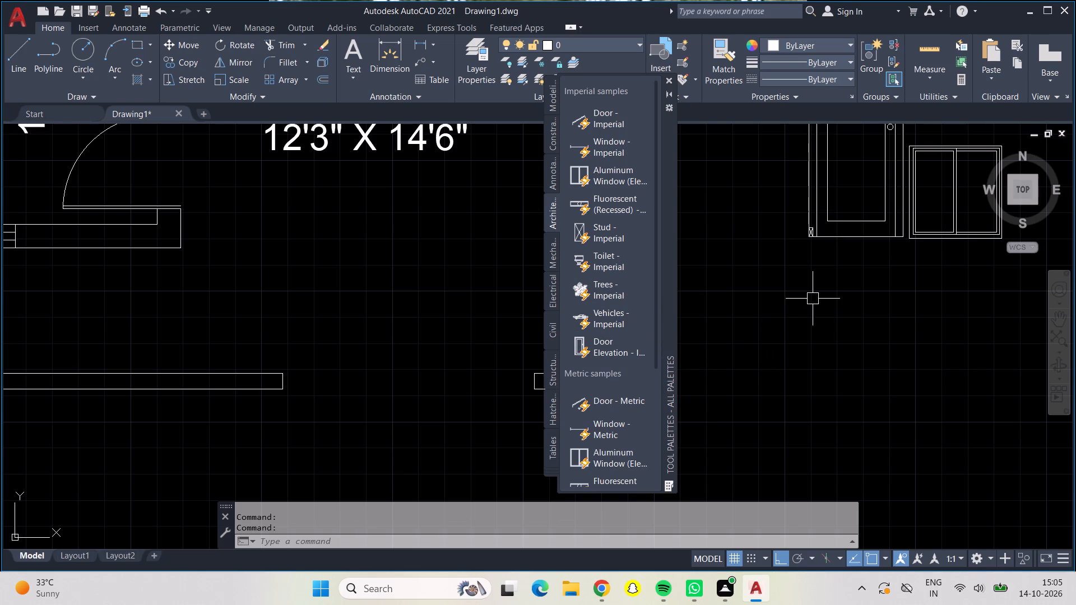
drag(618, 199, 797, 335)
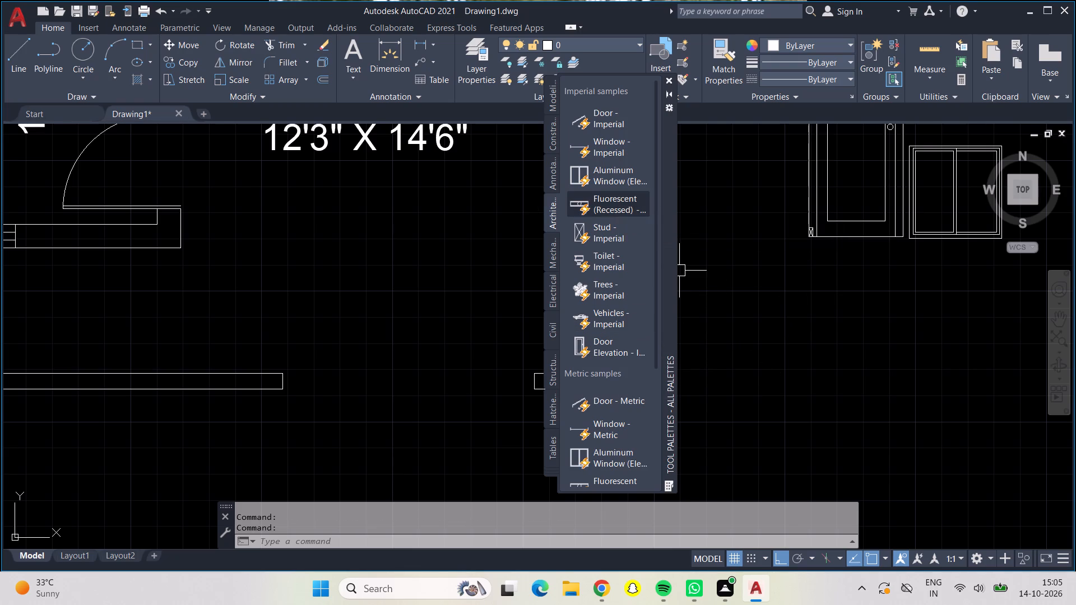
drag(797, 335, 855, 362)
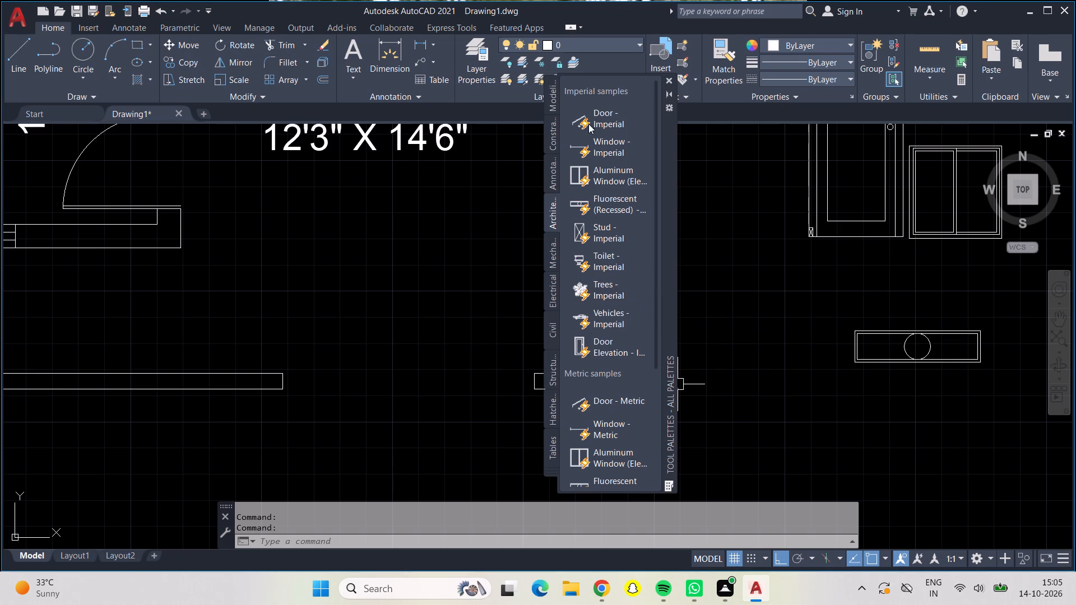
scroll(606, 139, down, 1)
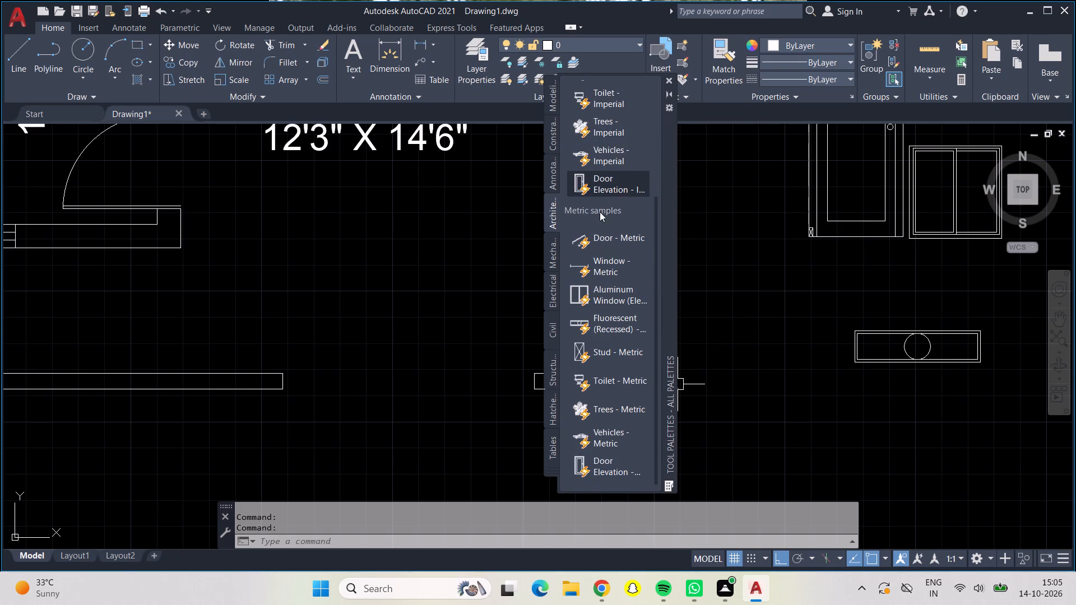
scroll(605, 387, up, 1)
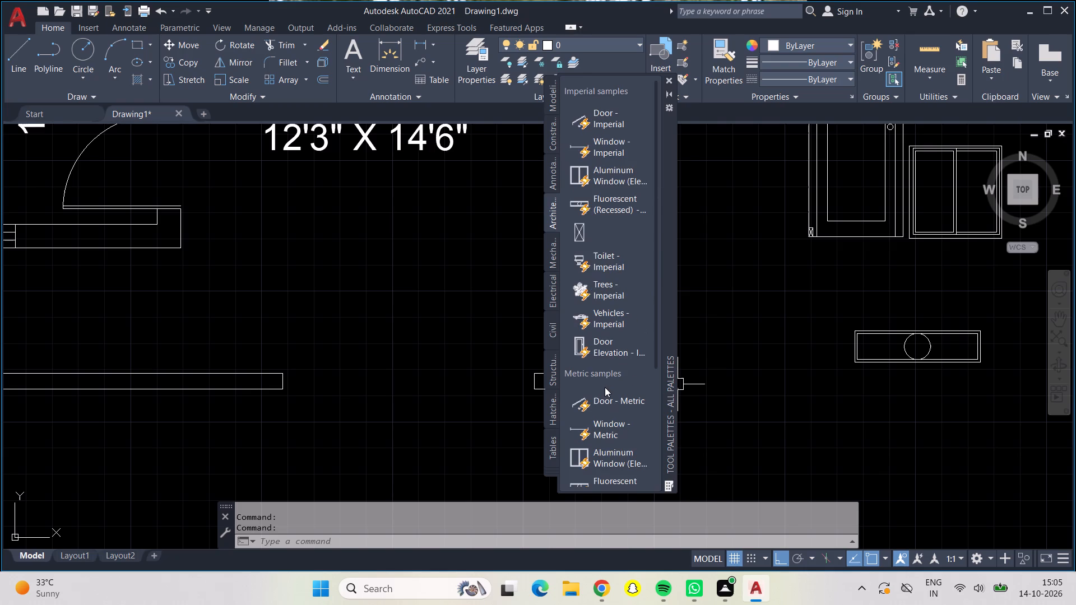
scroll(605, 387, down, 1)
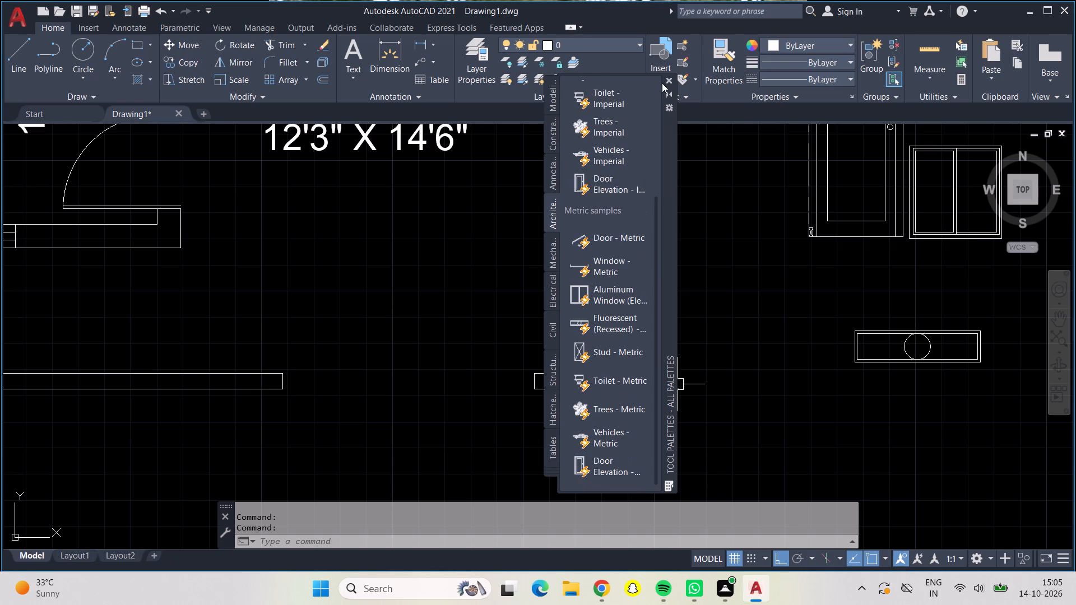
click(668, 79)
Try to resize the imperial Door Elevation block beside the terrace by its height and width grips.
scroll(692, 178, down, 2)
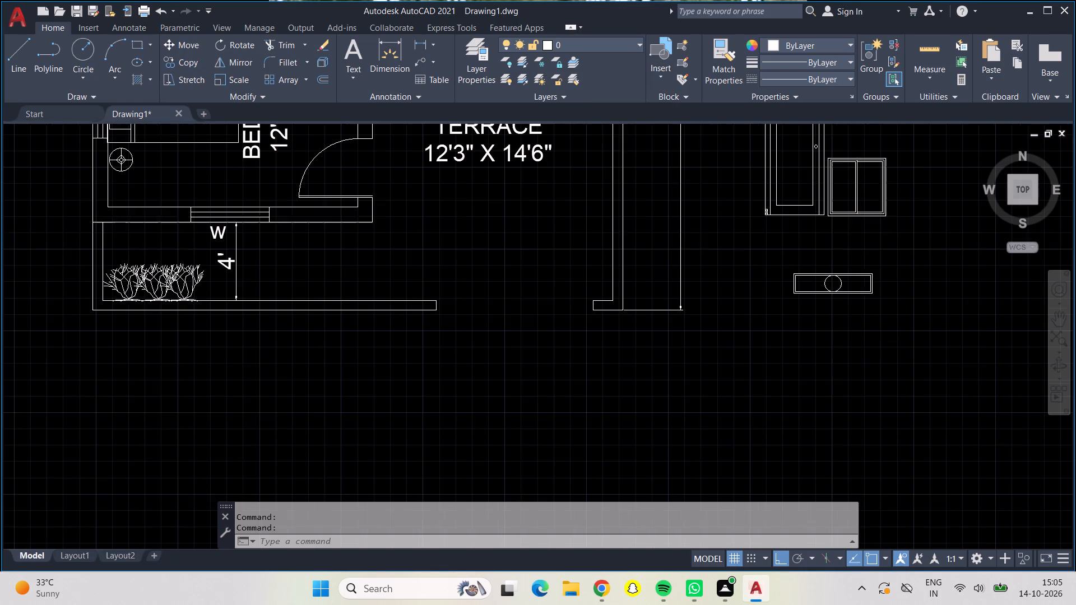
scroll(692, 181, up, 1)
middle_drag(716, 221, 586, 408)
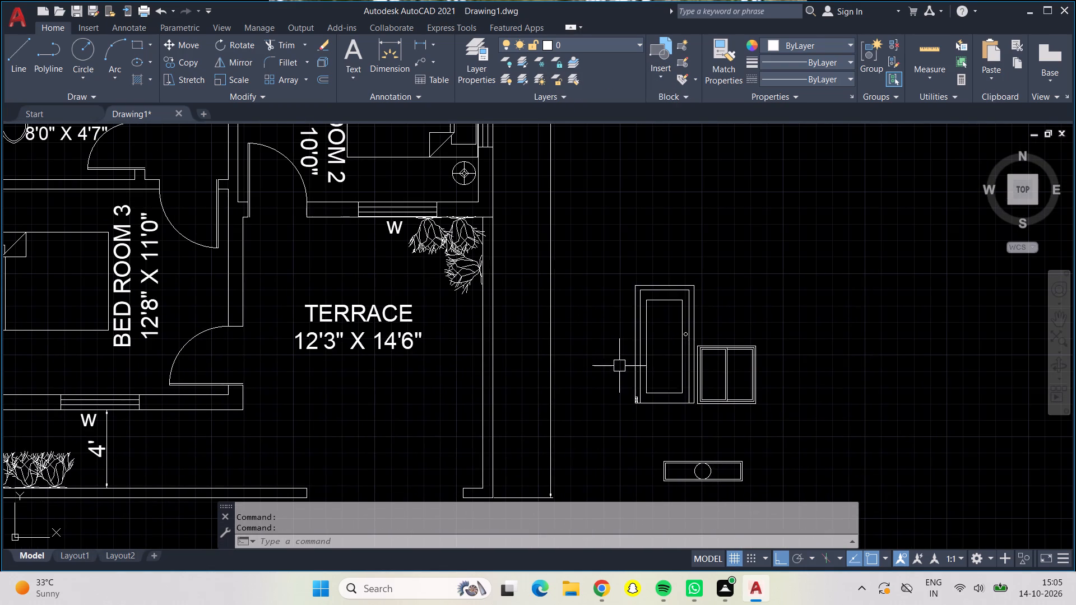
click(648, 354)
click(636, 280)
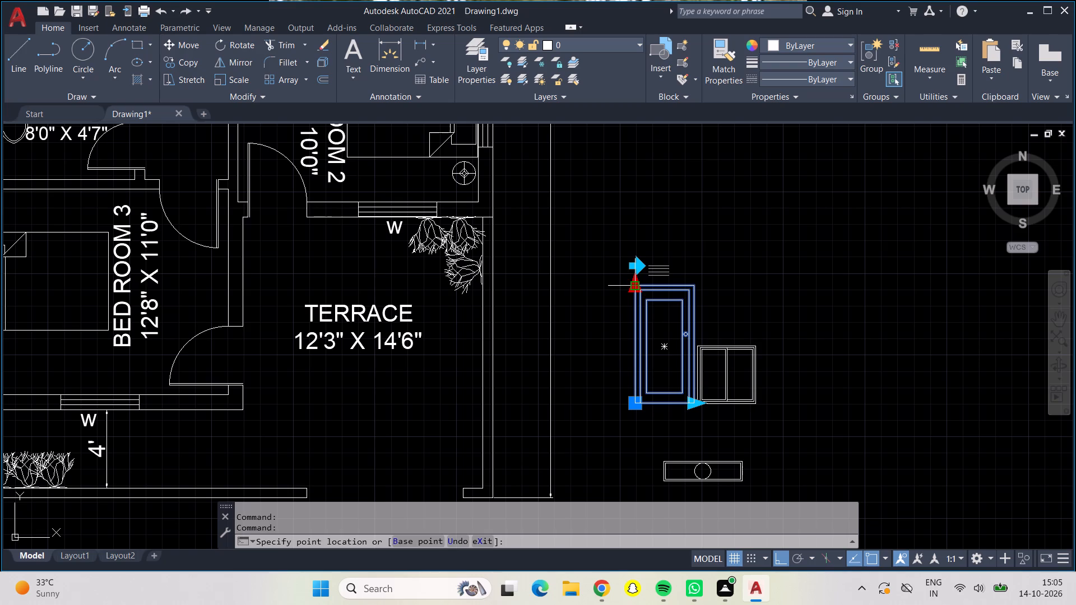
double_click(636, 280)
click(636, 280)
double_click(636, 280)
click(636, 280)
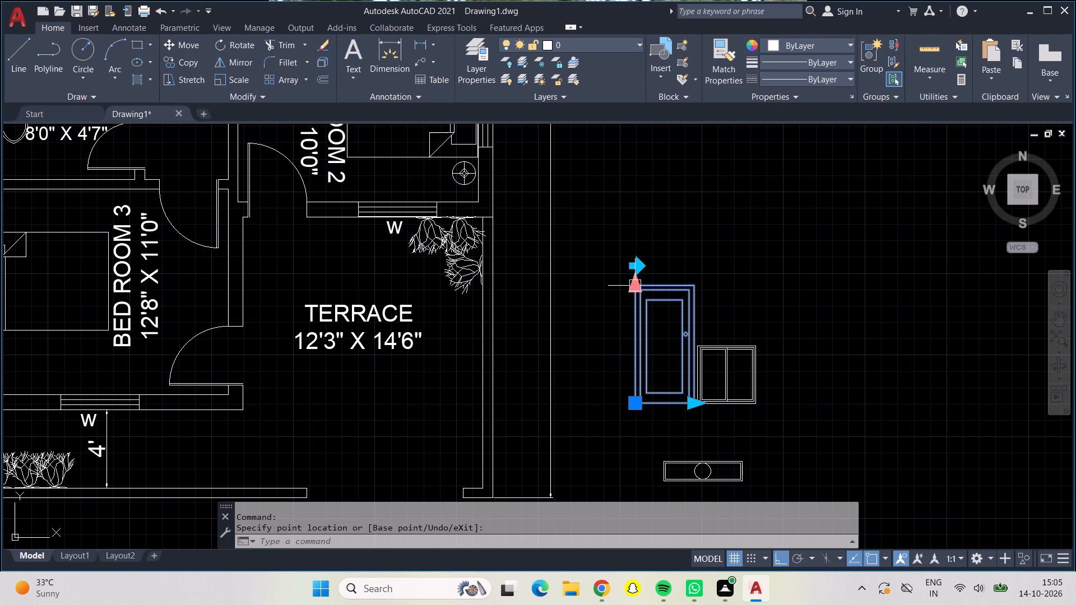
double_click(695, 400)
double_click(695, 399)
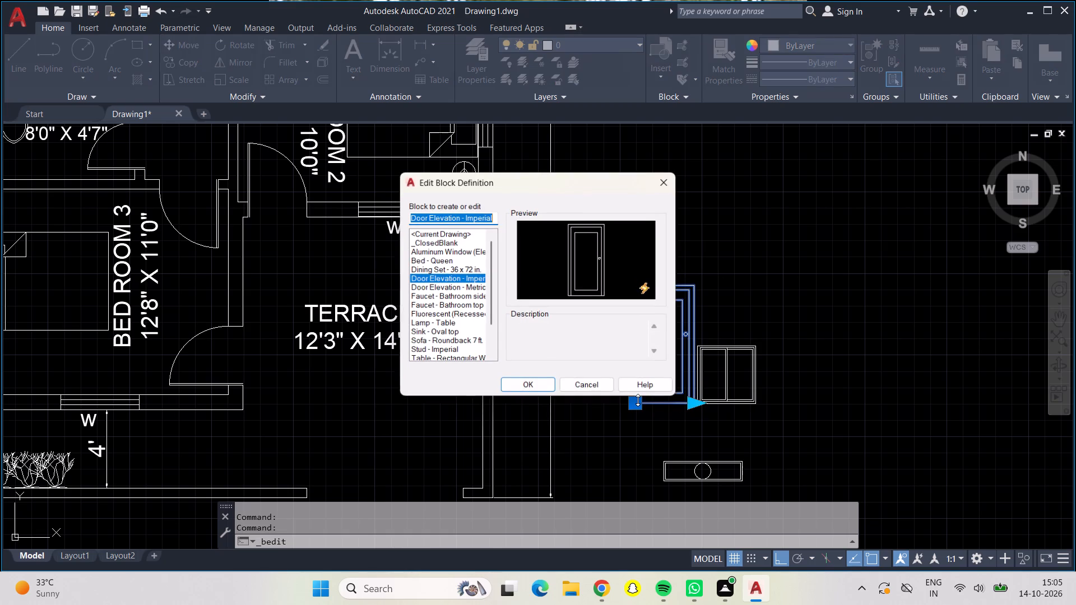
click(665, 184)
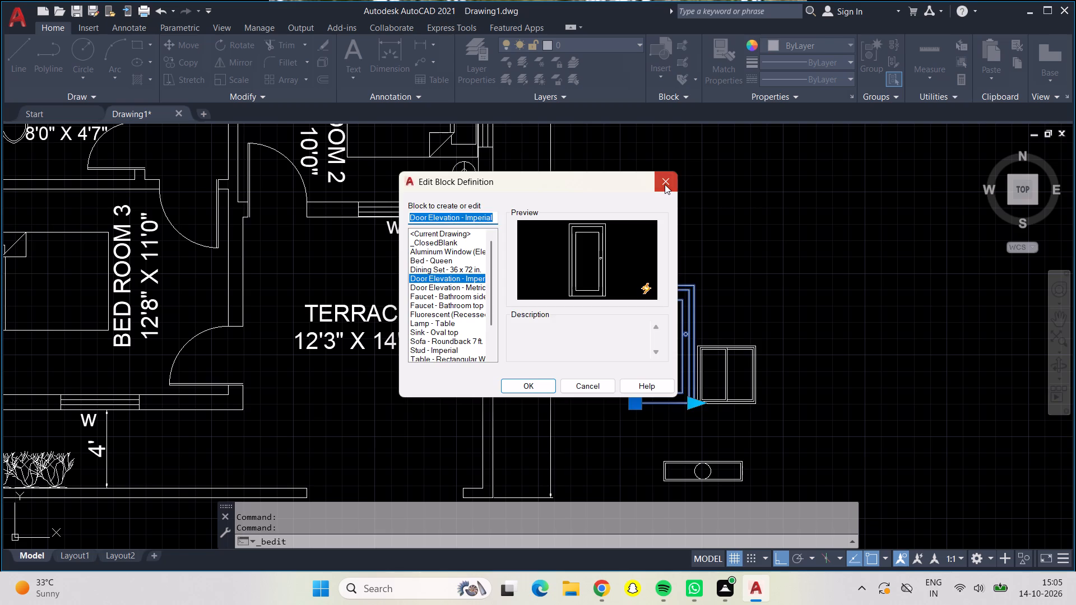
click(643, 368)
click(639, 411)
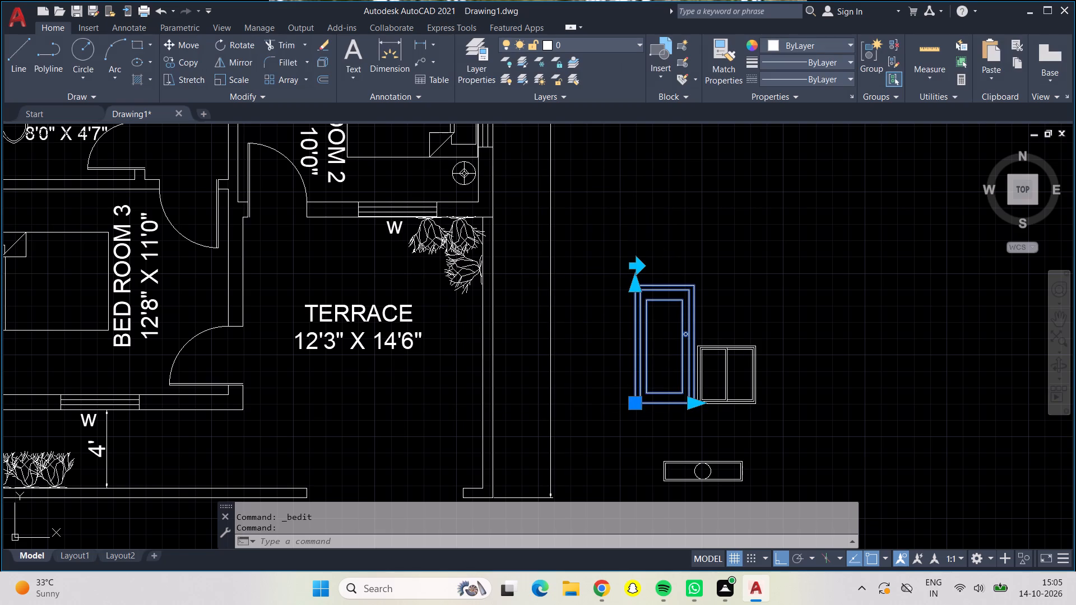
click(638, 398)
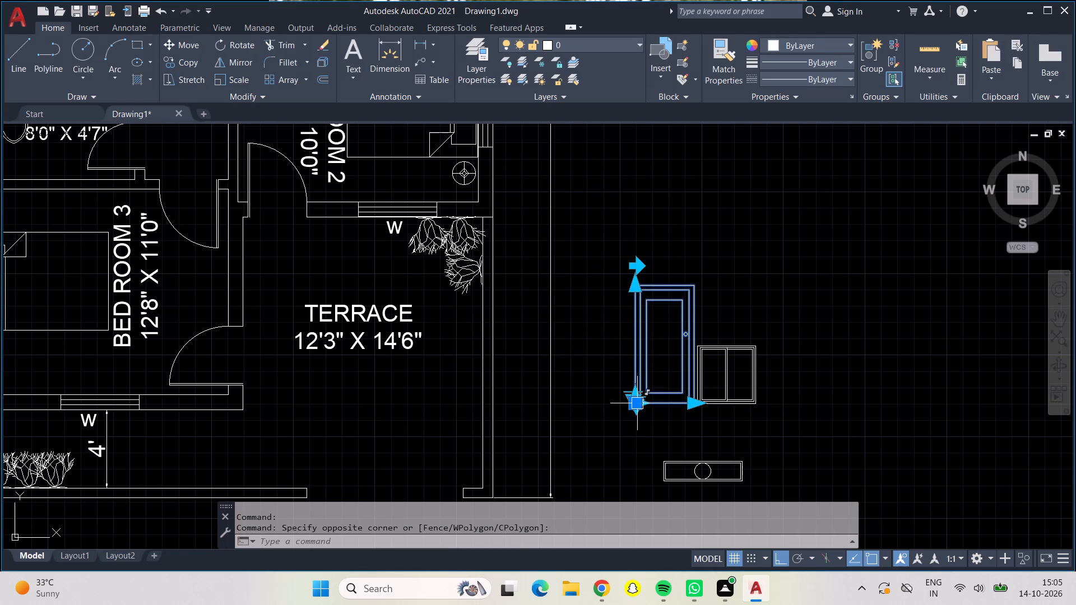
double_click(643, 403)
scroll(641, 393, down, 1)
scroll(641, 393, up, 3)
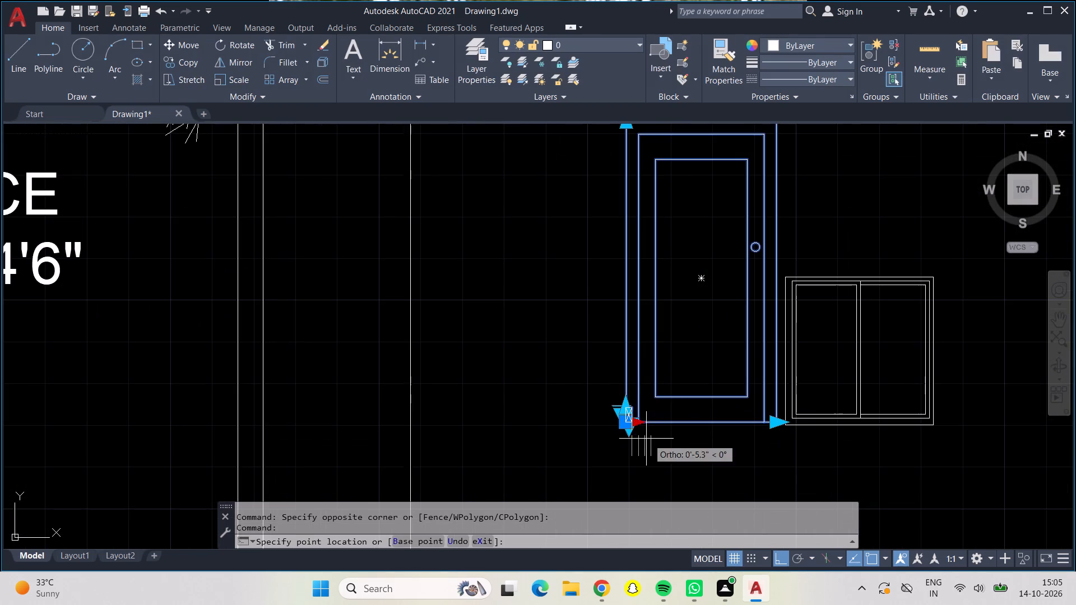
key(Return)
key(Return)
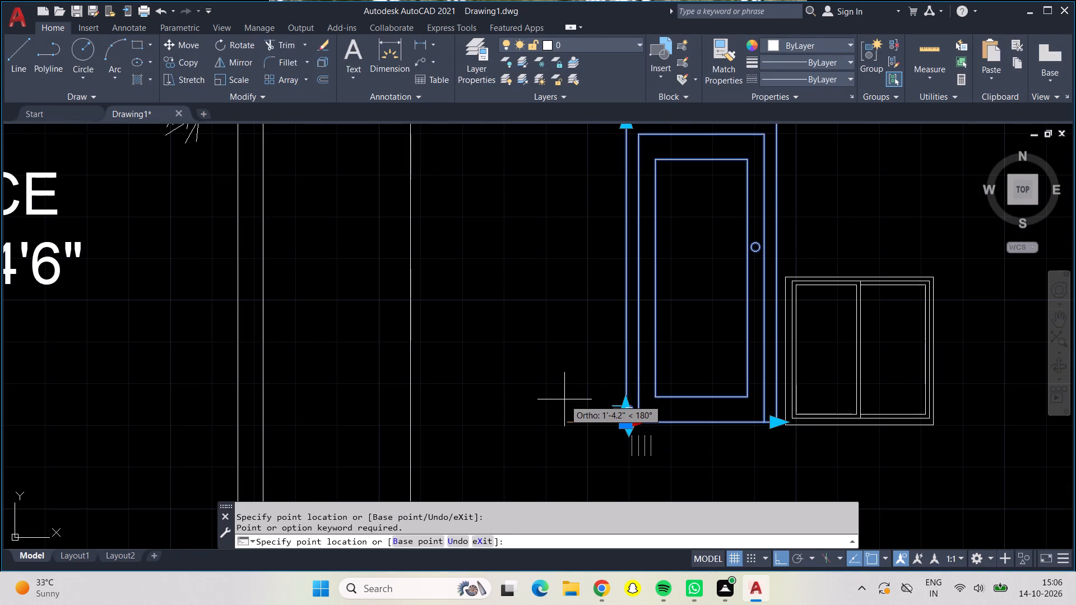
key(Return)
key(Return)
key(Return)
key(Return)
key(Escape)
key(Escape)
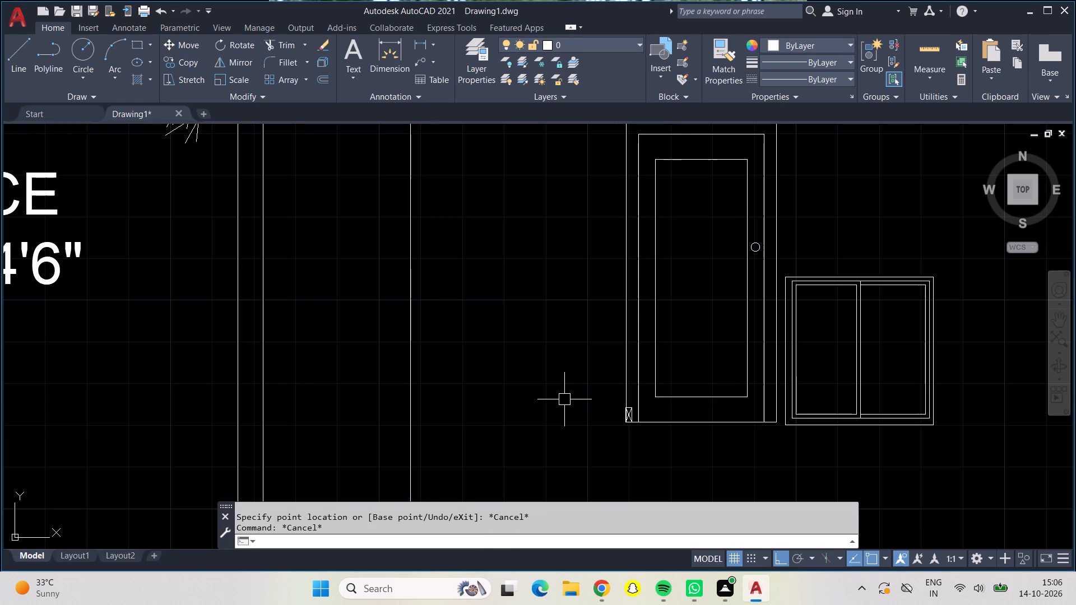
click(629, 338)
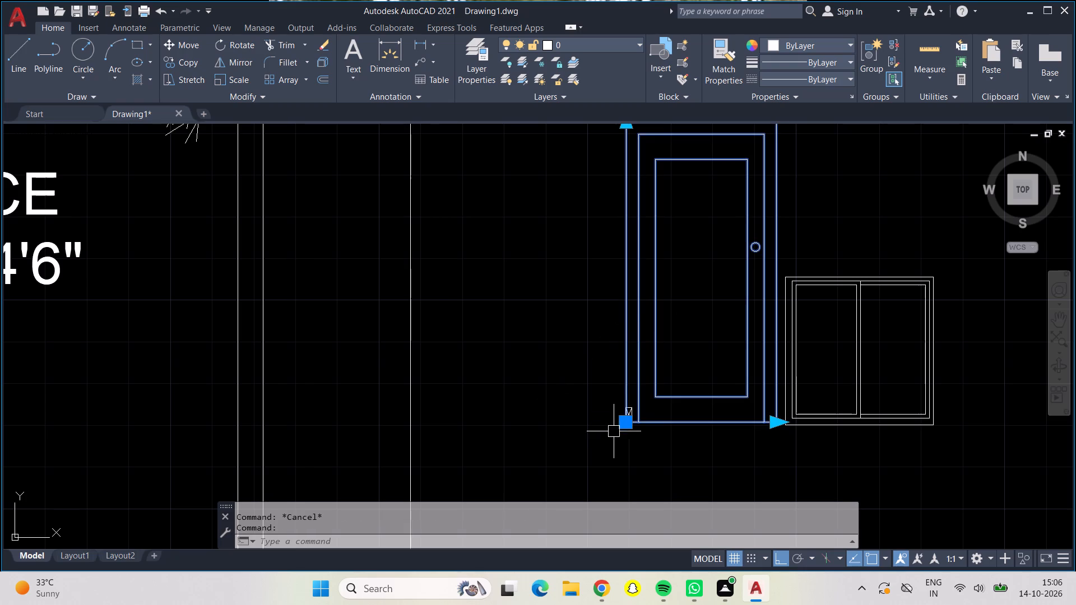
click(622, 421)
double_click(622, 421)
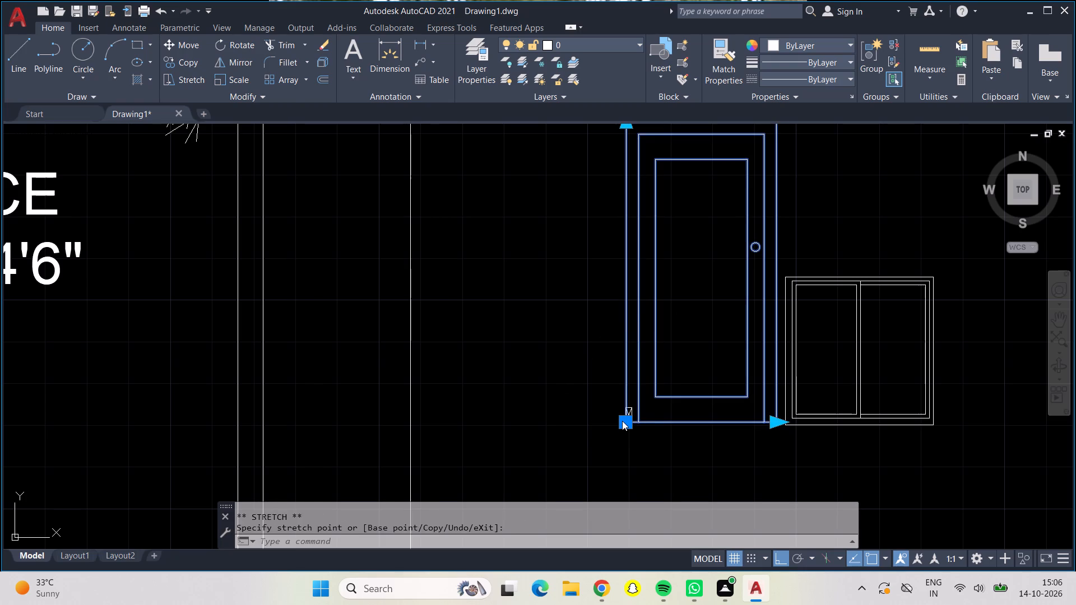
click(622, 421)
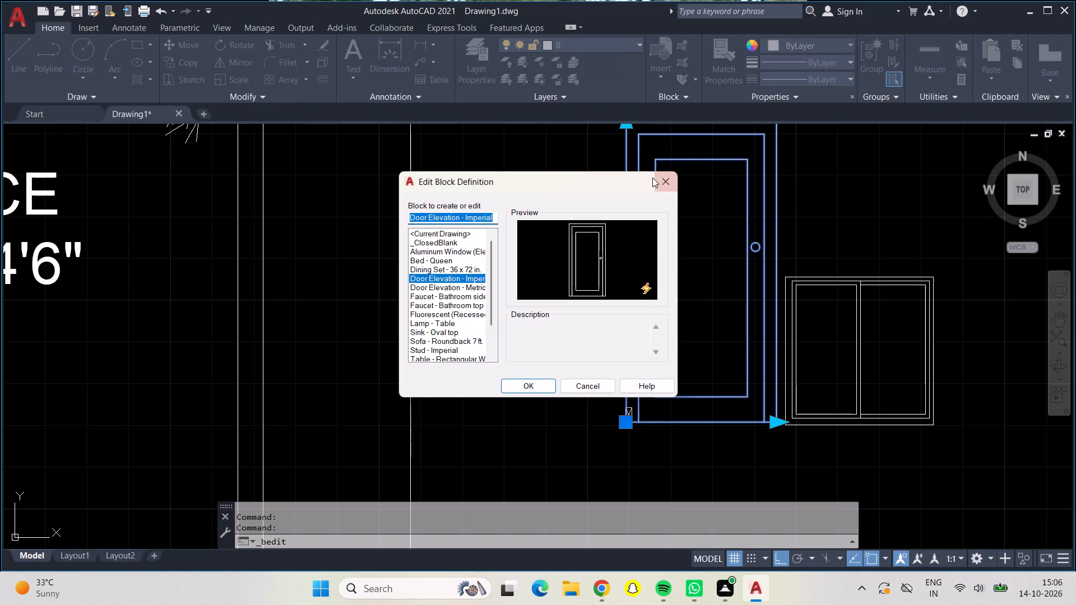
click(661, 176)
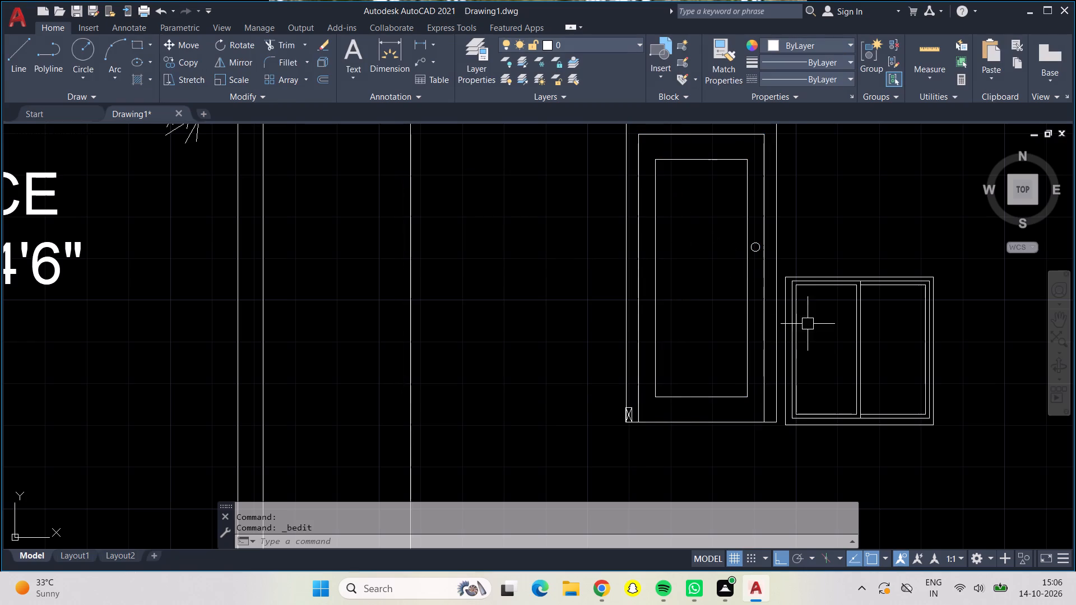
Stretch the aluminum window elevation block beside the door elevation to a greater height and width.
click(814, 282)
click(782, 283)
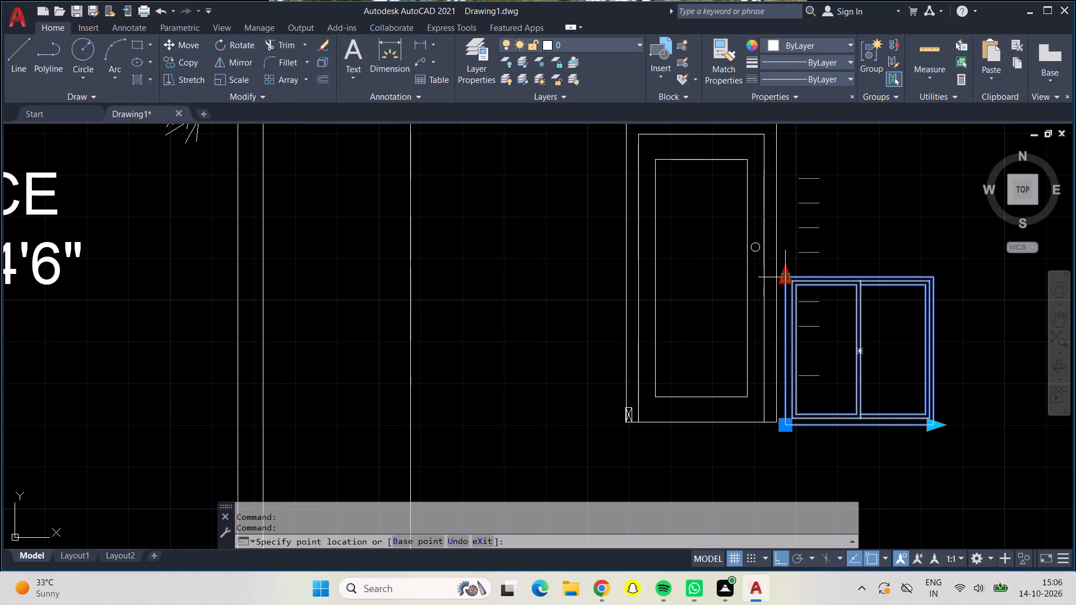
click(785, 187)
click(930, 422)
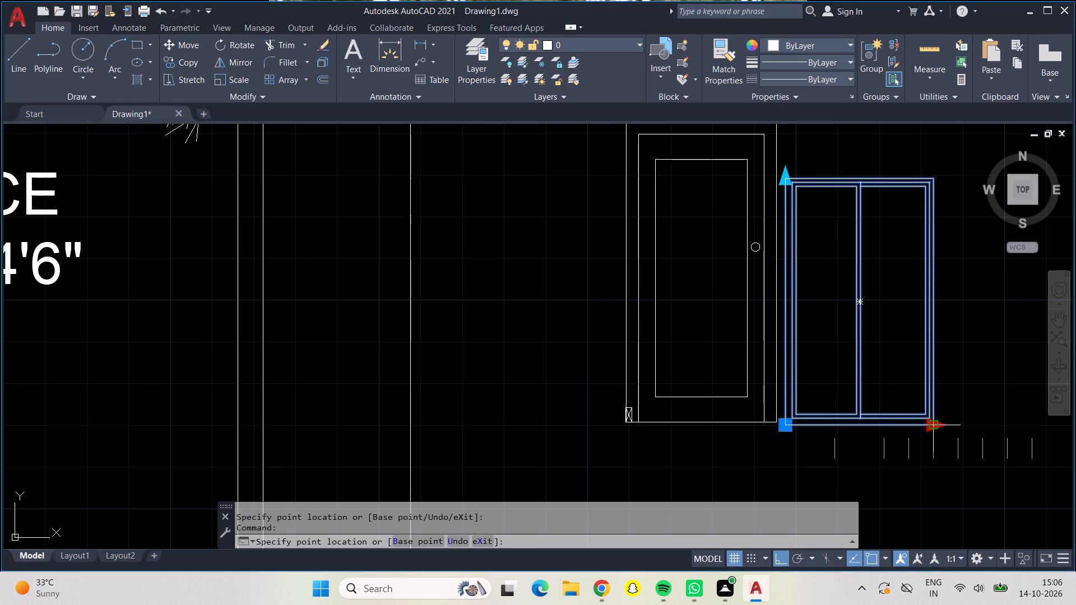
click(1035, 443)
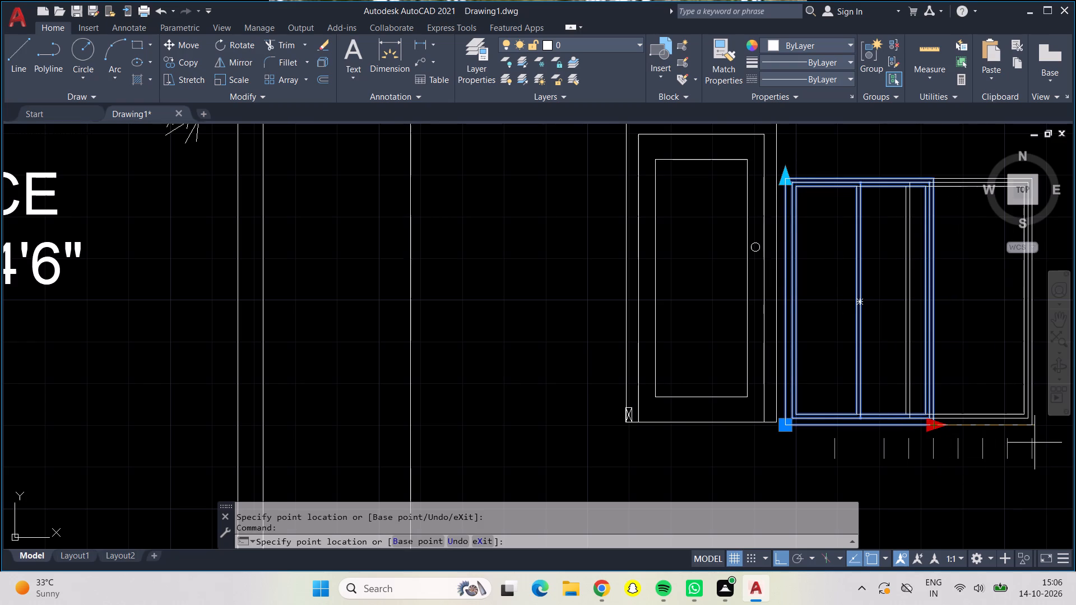
Delete the door elevation, stud, aluminum window and fluorescent blocks from the empty area beside the terrace.
scroll(1035, 443, down, 1)
middle_drag(918, 388, 845, 372)
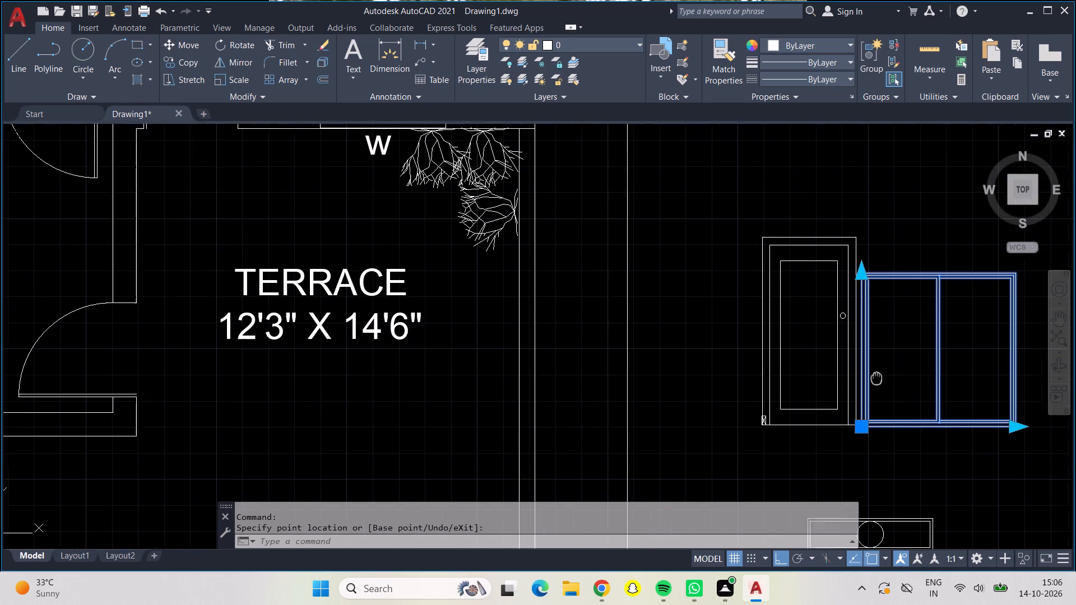
middle_drag(845, 372, 679, 328)
scroll(731, 355, down, 1)
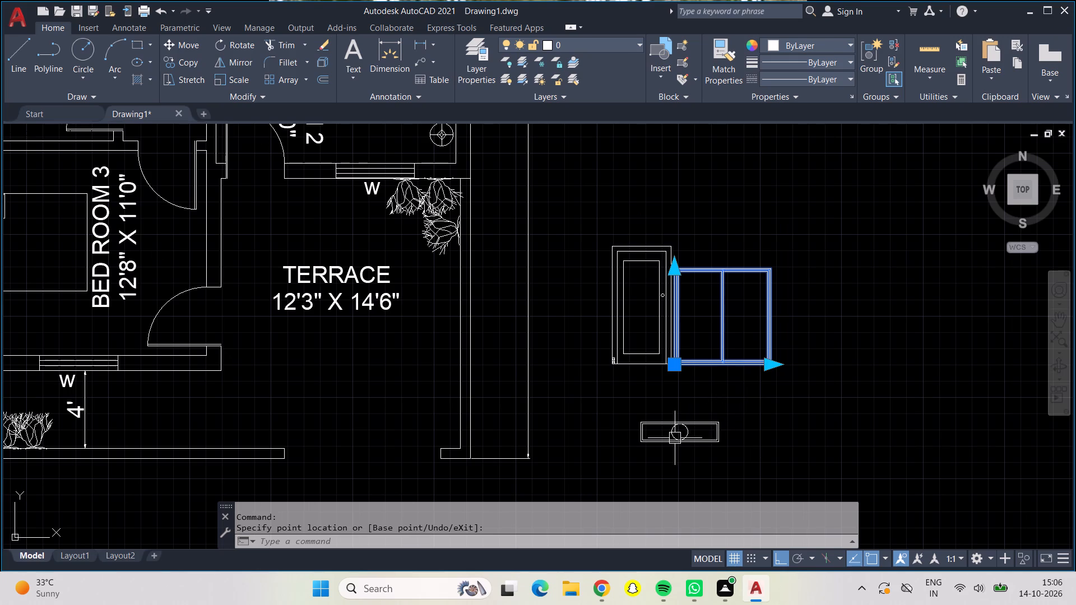
click(634, 399)
click(792, 483)
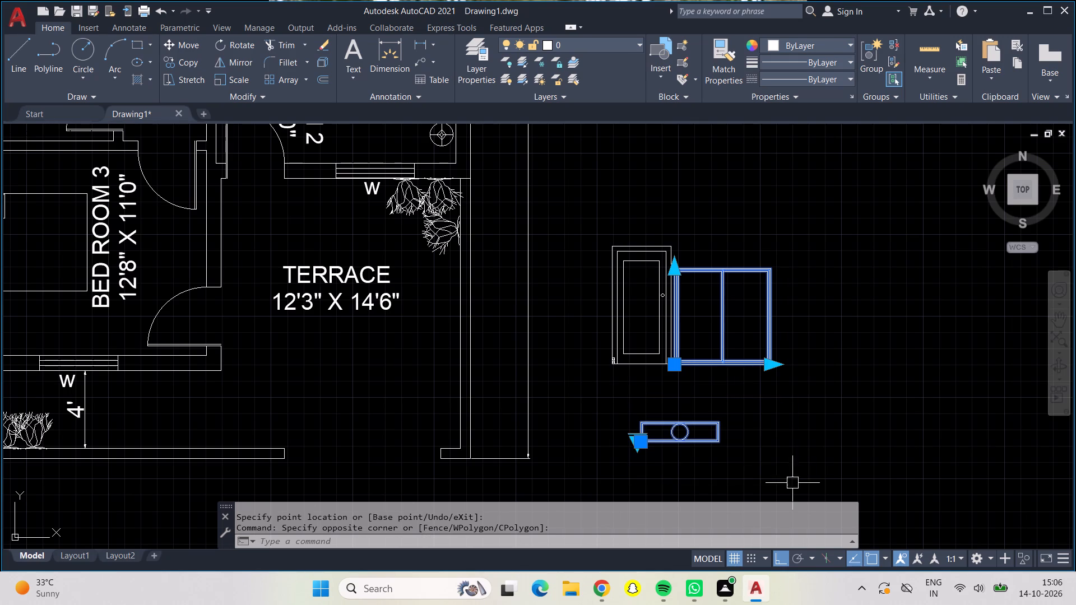
click(591, 204)
click(833, 375)
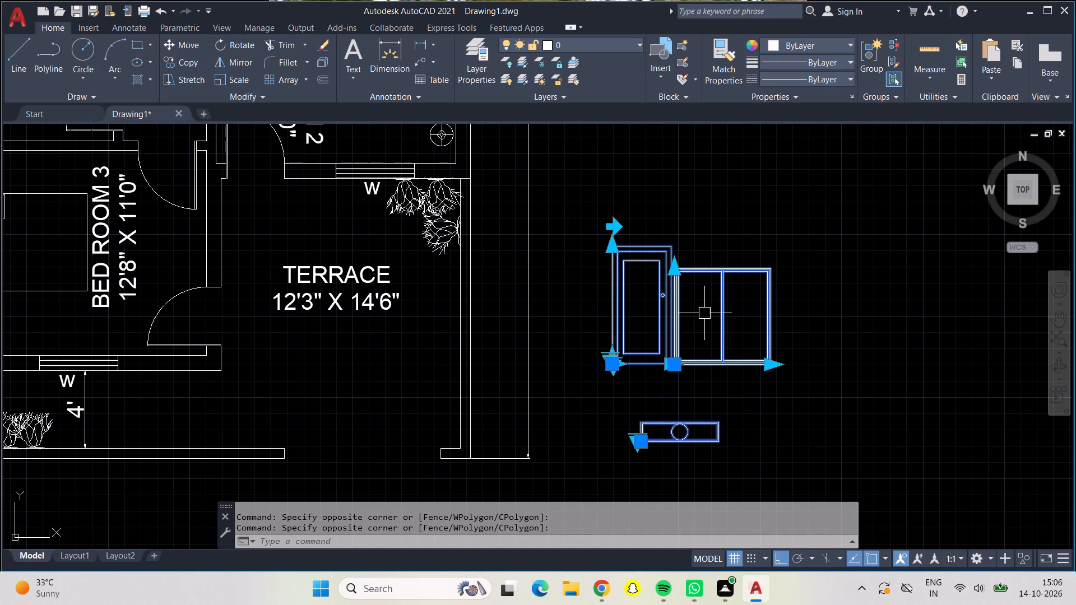
key(Delete)
Look over the floor plan from the terrace through the toilet and bedrooms to the living hall.
scroll(704, 313, down, 2)
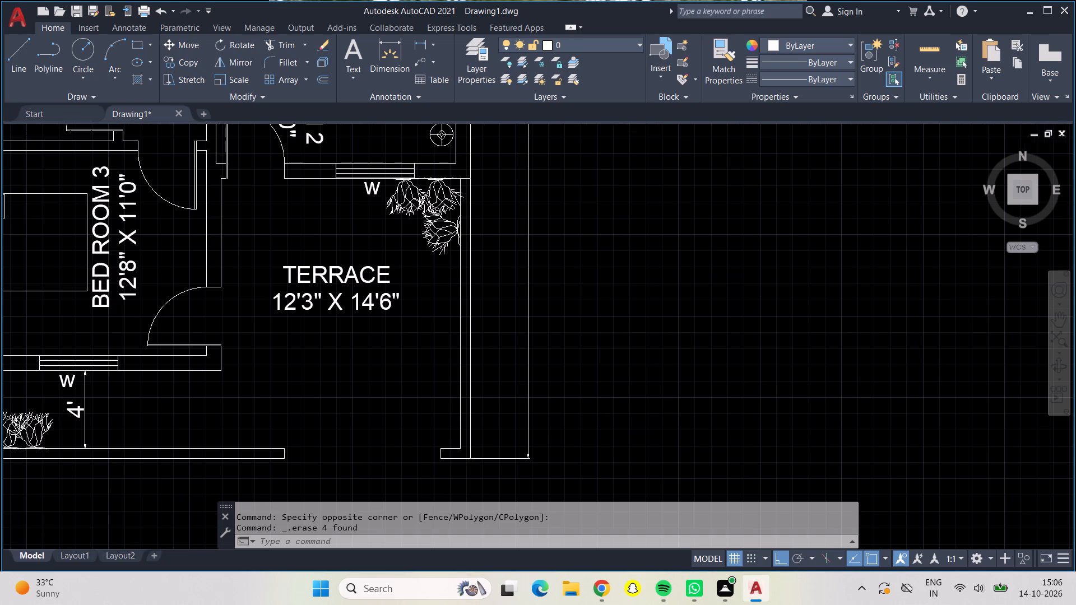
scroll(704, 313, down, 1)
scroll(704, 313, up, 1)
scroll(704, 313, down, 1)
scroll(704, 313, up, 1)
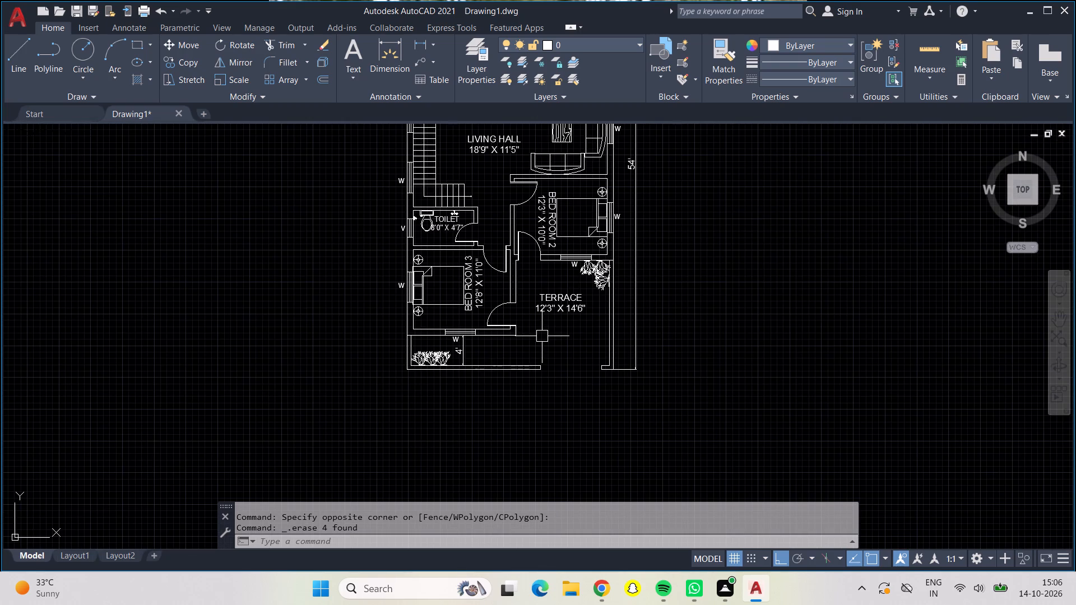
scroll(541, 336, down, 1)
scroll(541, 336, up, 1)
scroll(454, 229, down, 1)
scroll(454, 229, up, 1)
scroll(454, 229, down, 1)
scroll(454, 229, up, 6)
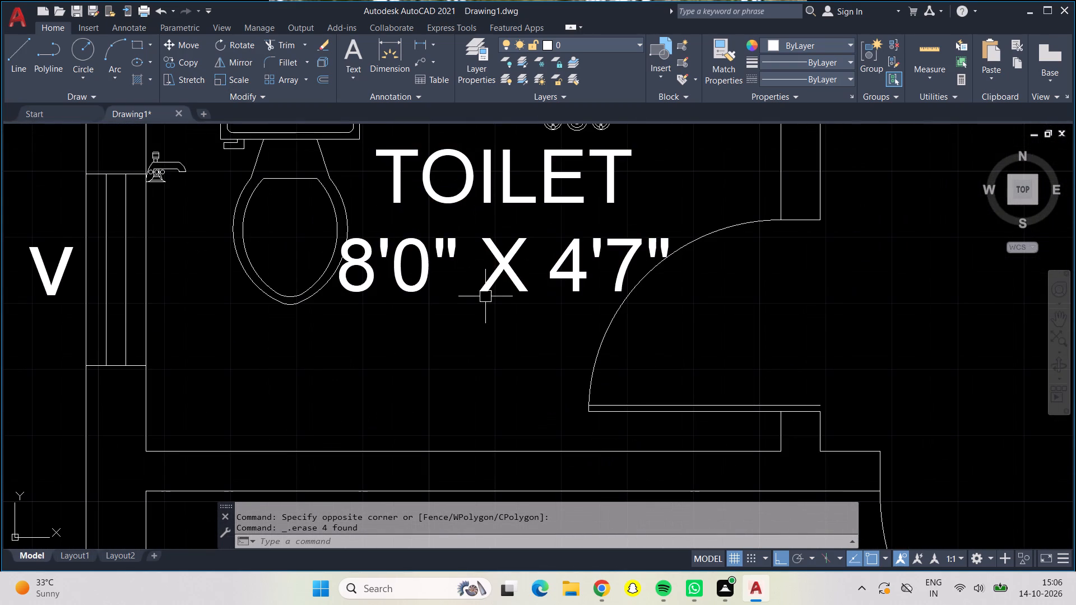
middle_drag(485, 296, 480, 360)
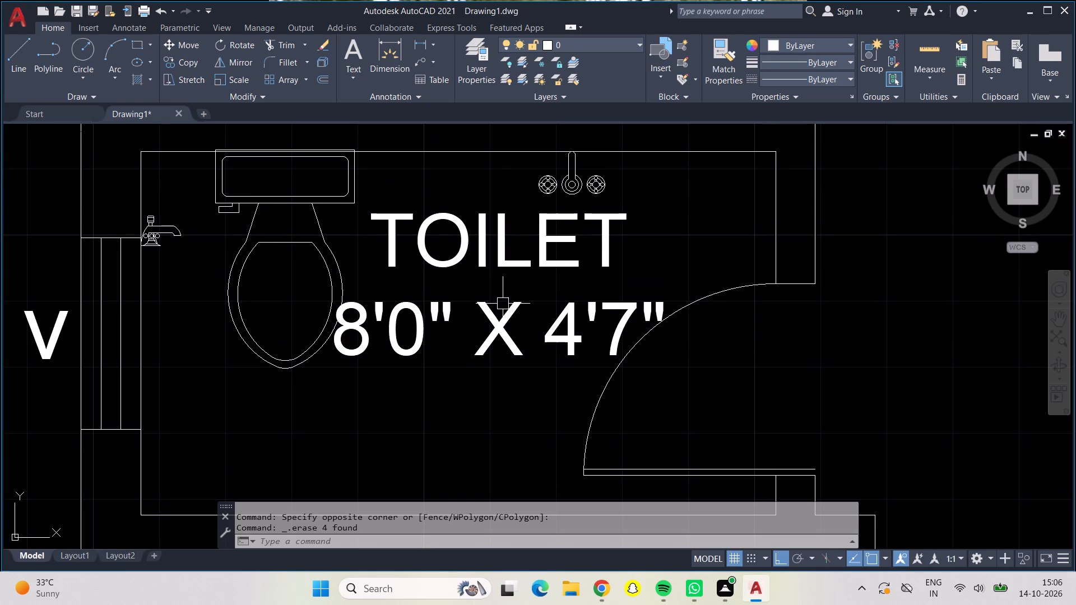
middle_drag(481, 387, 467, 263)
scroll(467, 263, down, 2)
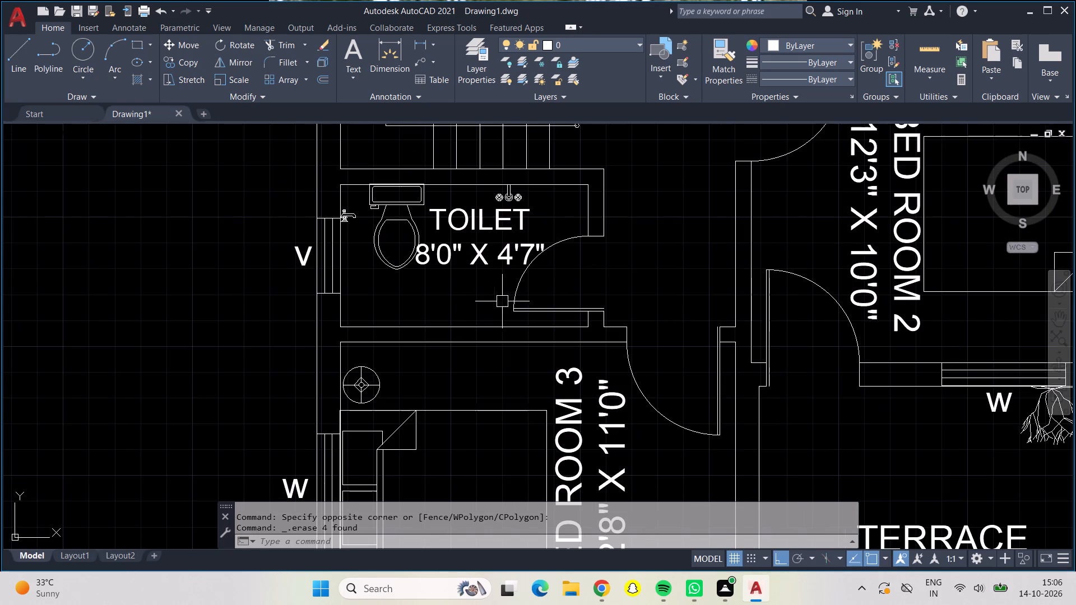
middle_drag(610, 262, 496, 320)
scroll(496, 320, down, 1)
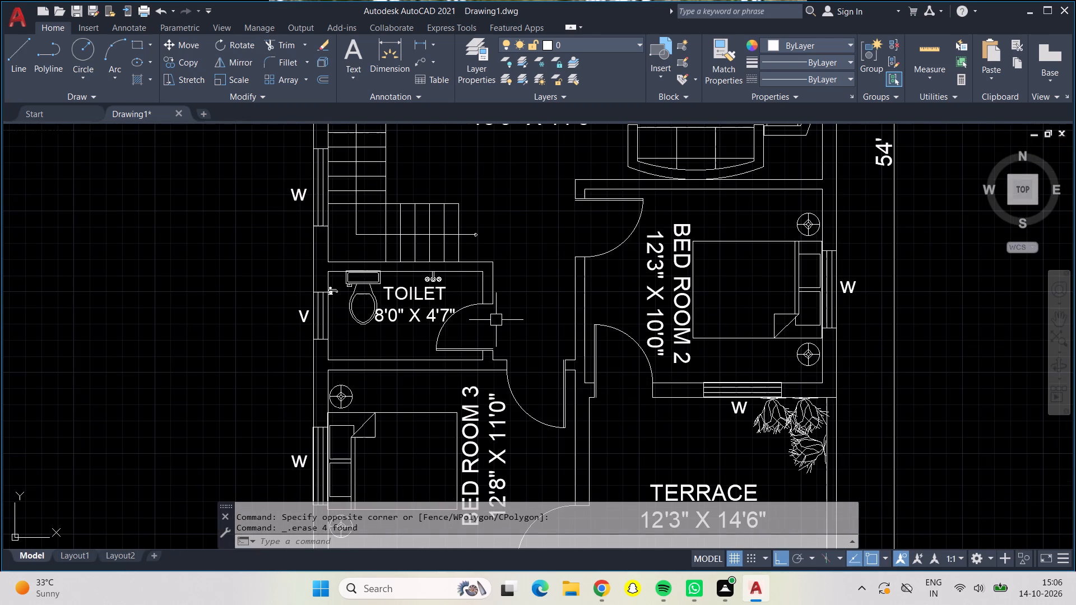
middle_drag(541, 239, 535, 388)
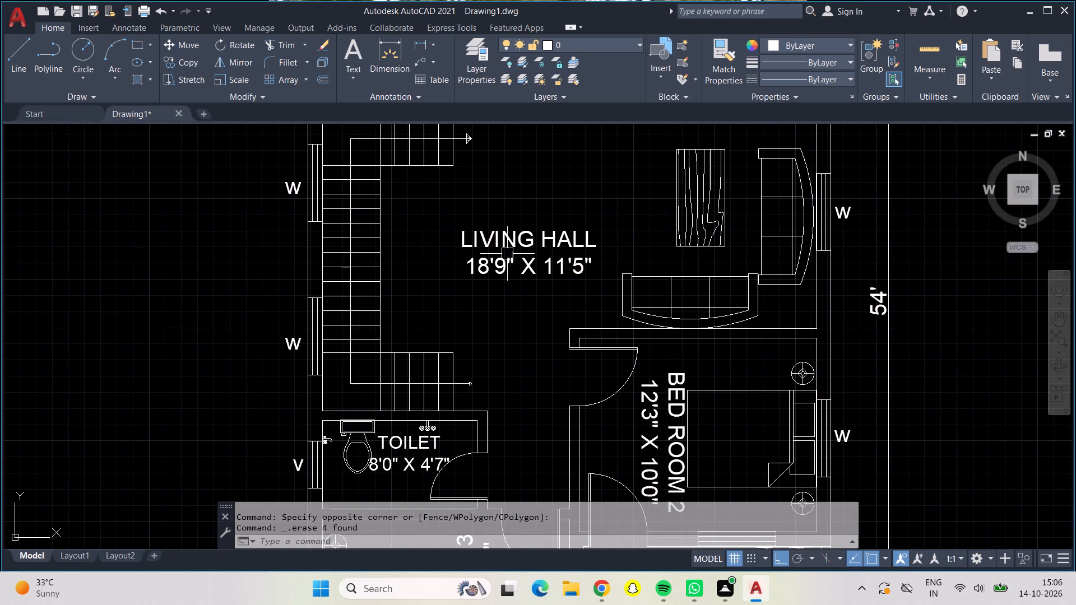
middle_drag(521, 204, 514, 291)
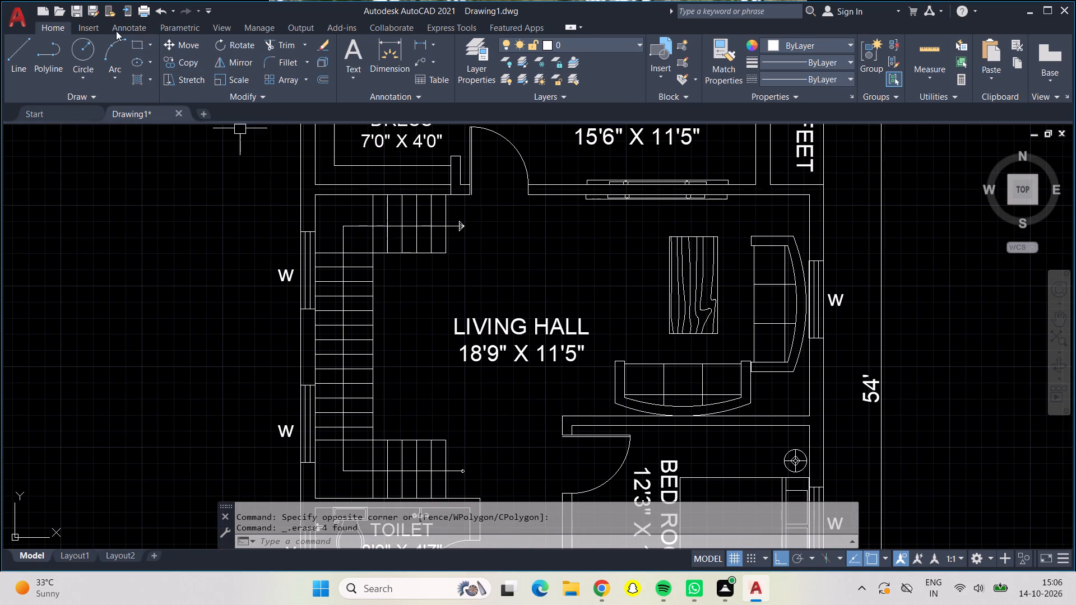
Add centred multiline text reading "A/O" with a 10" height in the open space above the LIVING HALL label.
click(350, 38)
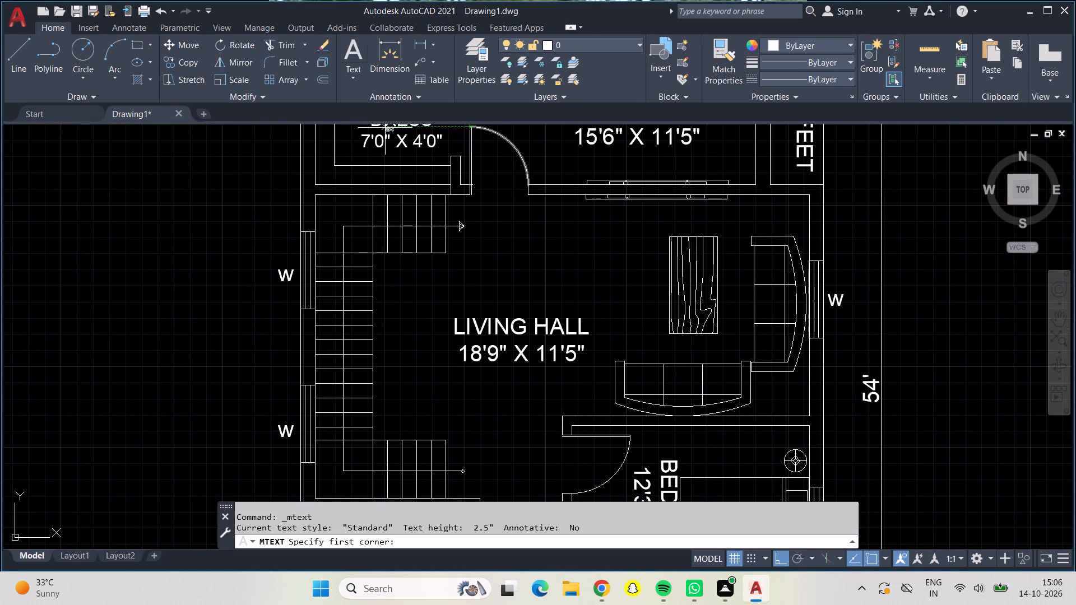
scroll(512, 285, down, 1)
scroll(511, 281, up, 4)
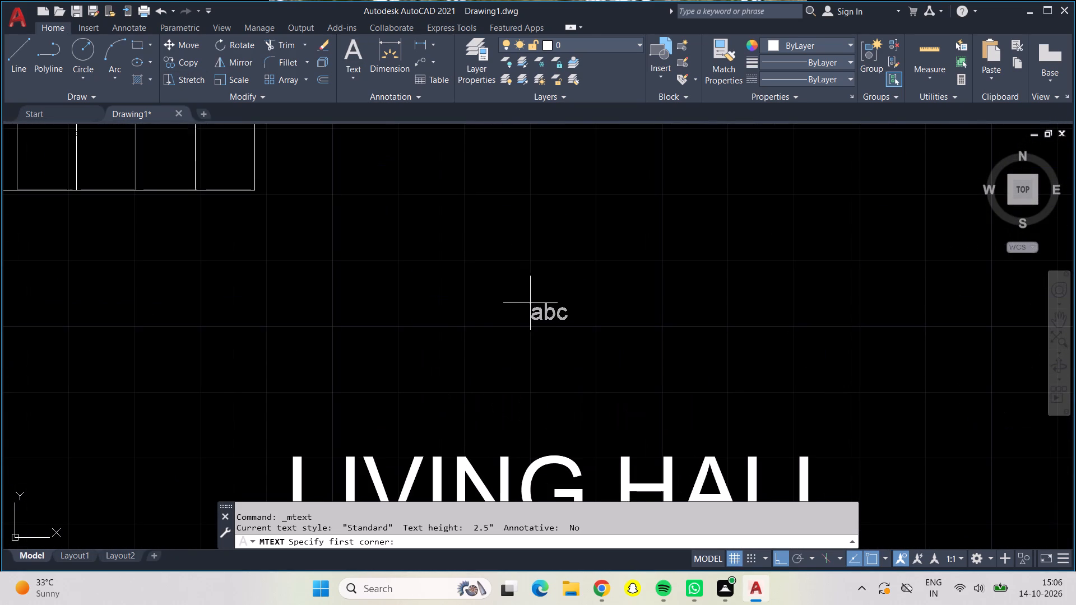
click(494, 302)
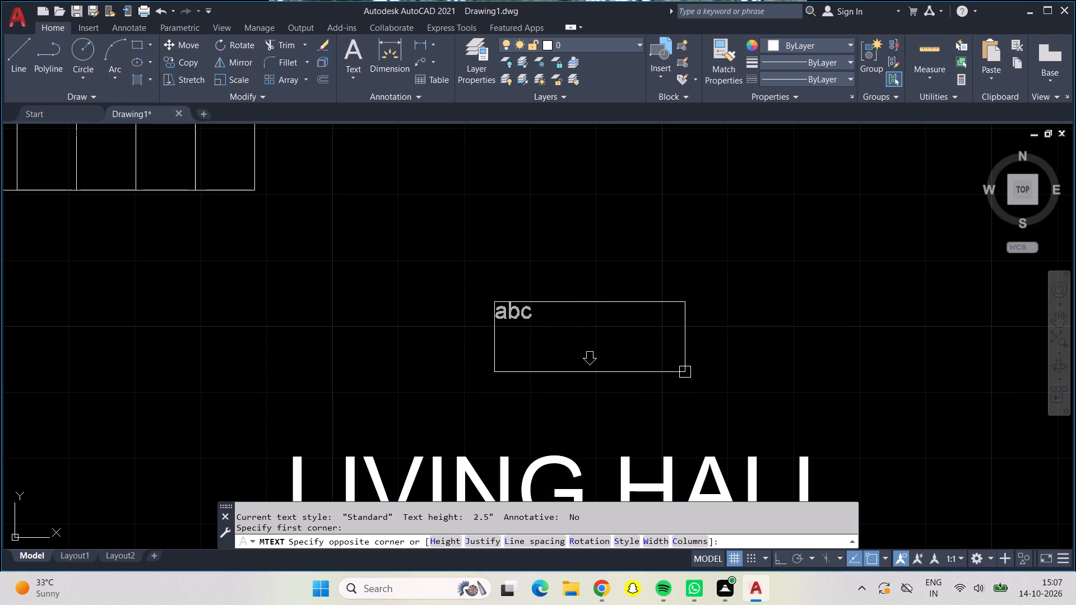
click(685, 372)
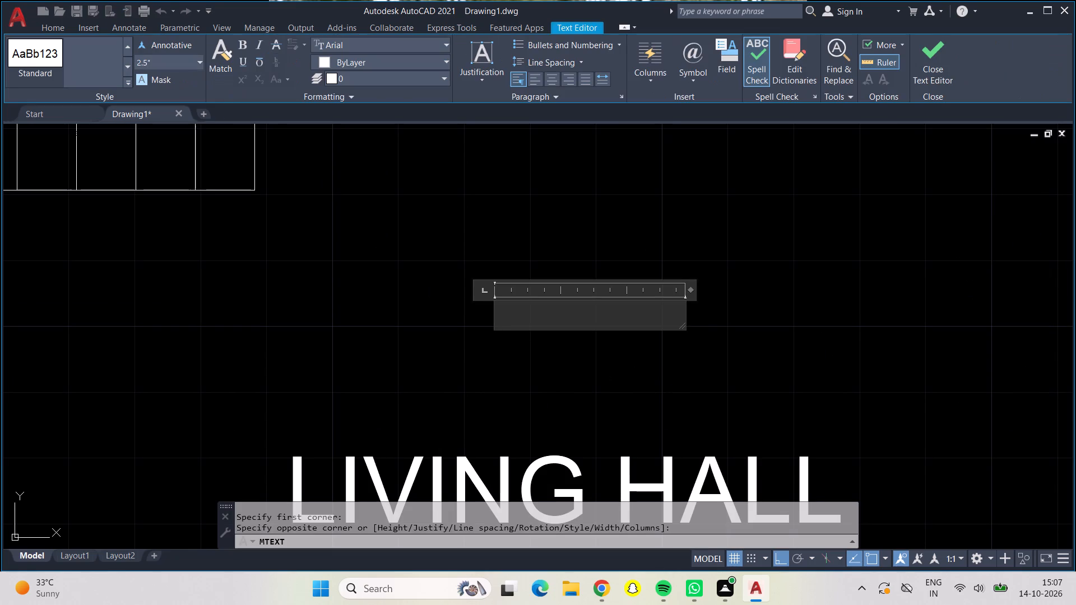
click(202, 67)
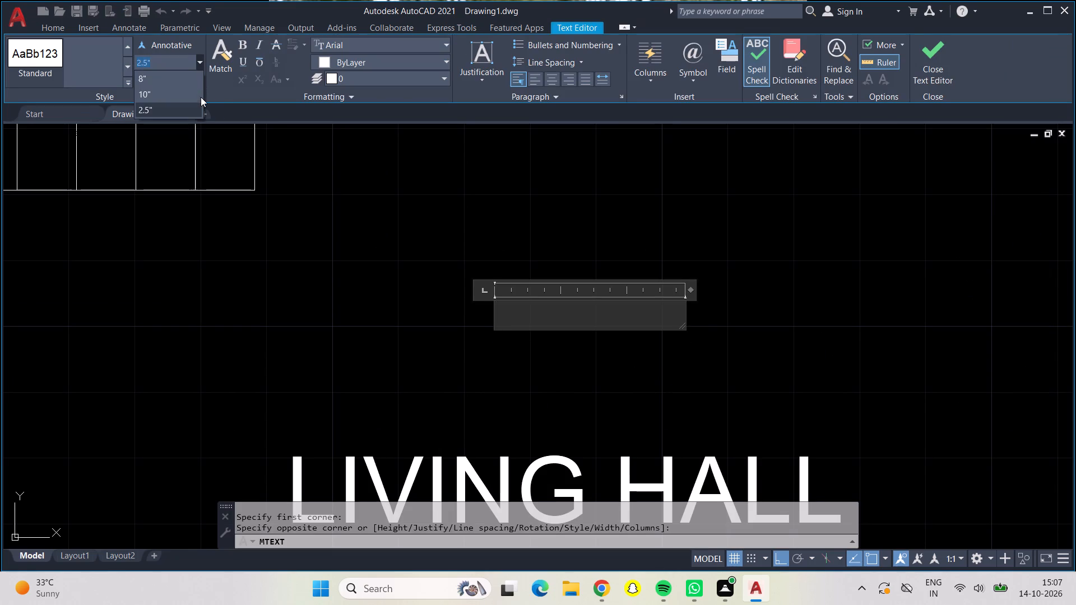
click(201, 97)
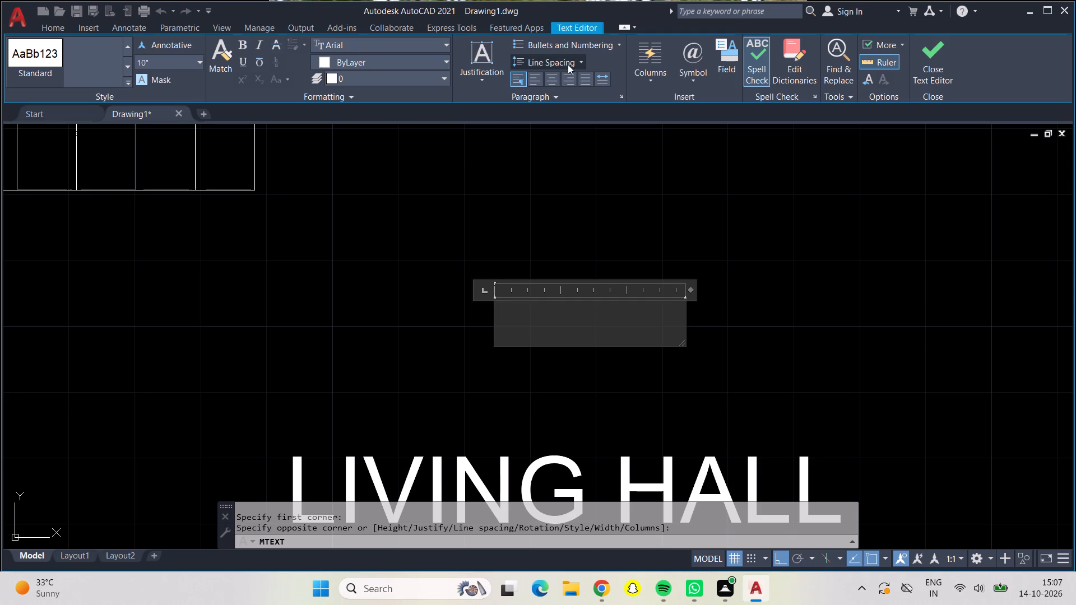
click(555, 84)
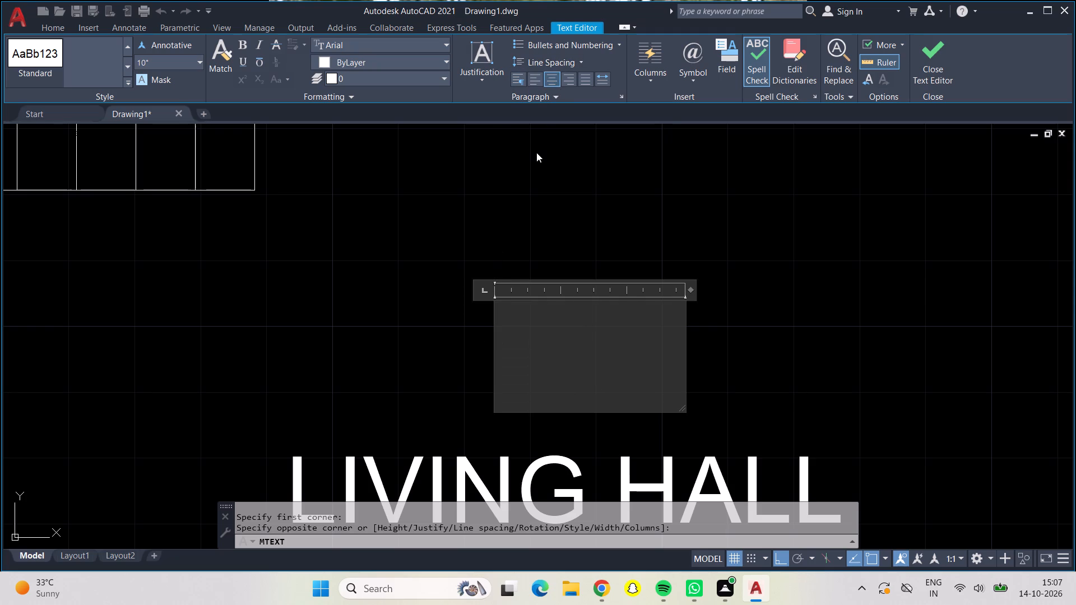
key(shift+a)
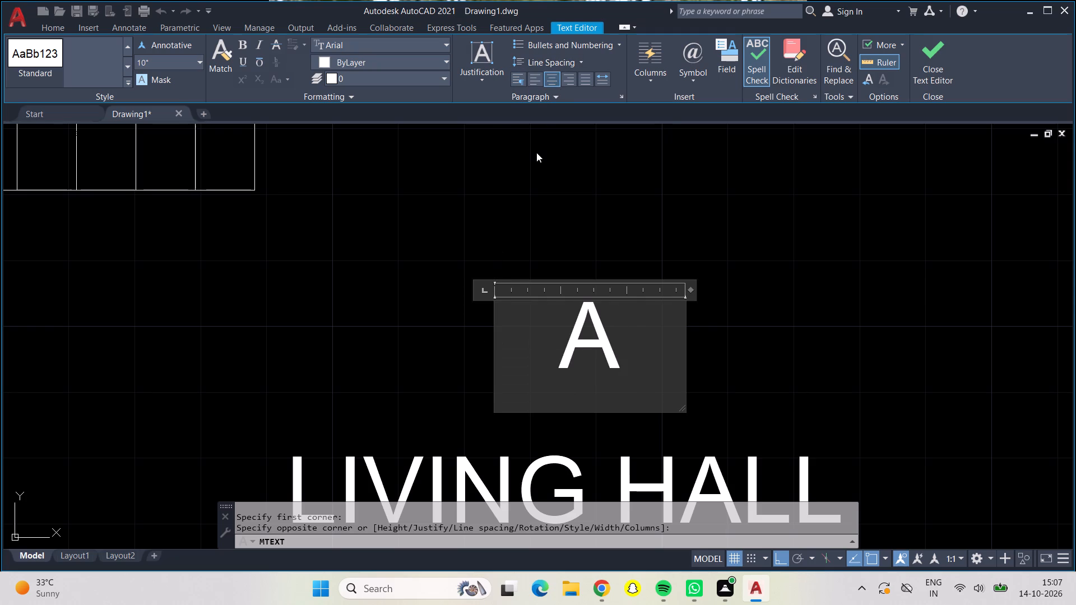
key(slash)
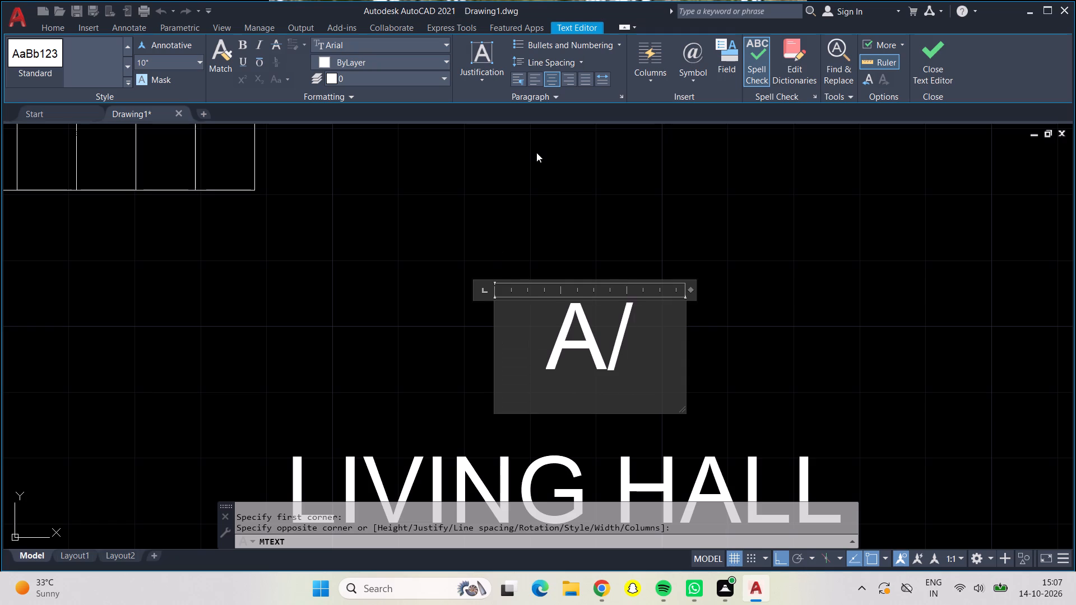
key(shift+o)
click(566, 201)
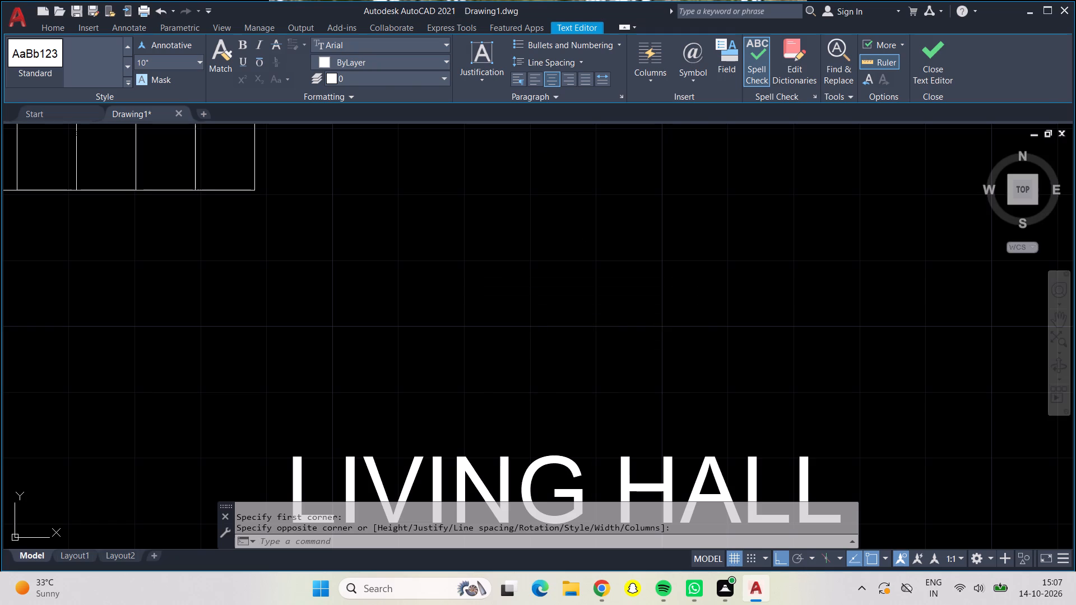
Look over the labelled floor plan from the living hall through the toilet, dress and Bed Room 1 to the balcony plants.
scroll(617, 370, down, 3)
middle_drag(593, 280, 593, 332)
scroll(590, 312, up, 1)
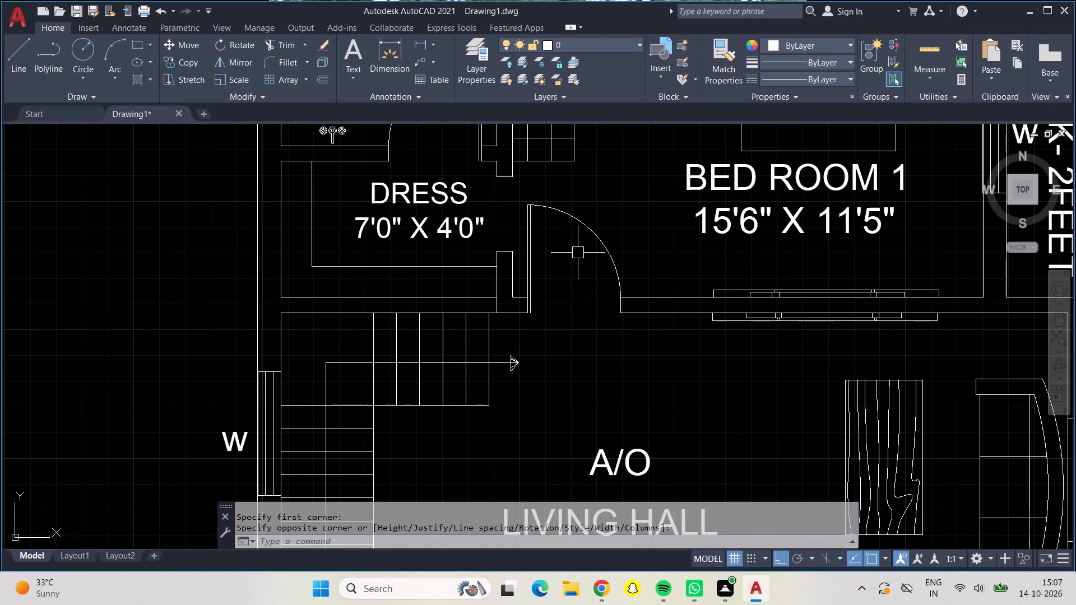
middle_drag(577, 300, 571, 378)
scroll(571, 378, down, 1)
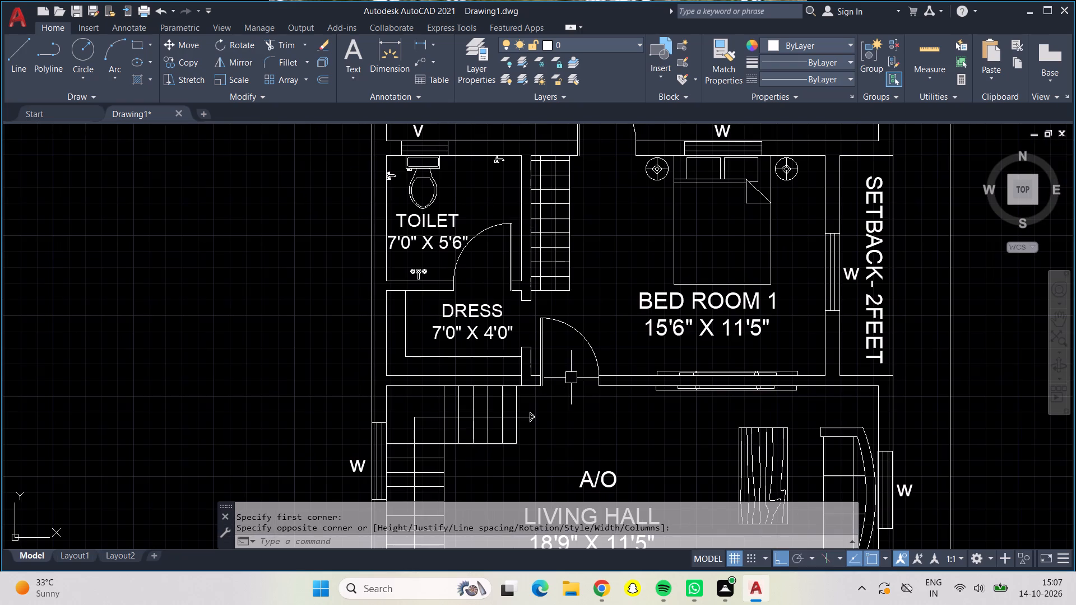
scroll(564, 354, down, 1)
middle_drag(599, 299, 549, 262)
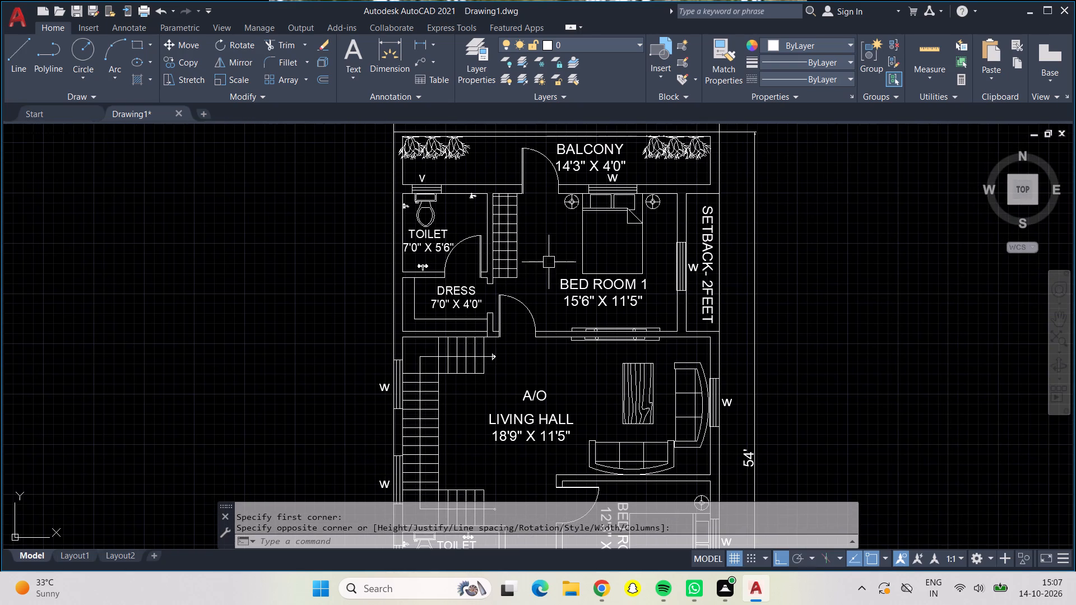
middle_drag(504, 357, 503, 357)
middle_drag(503, 357, 465, 331)
scroll(490, 347, down, 1)
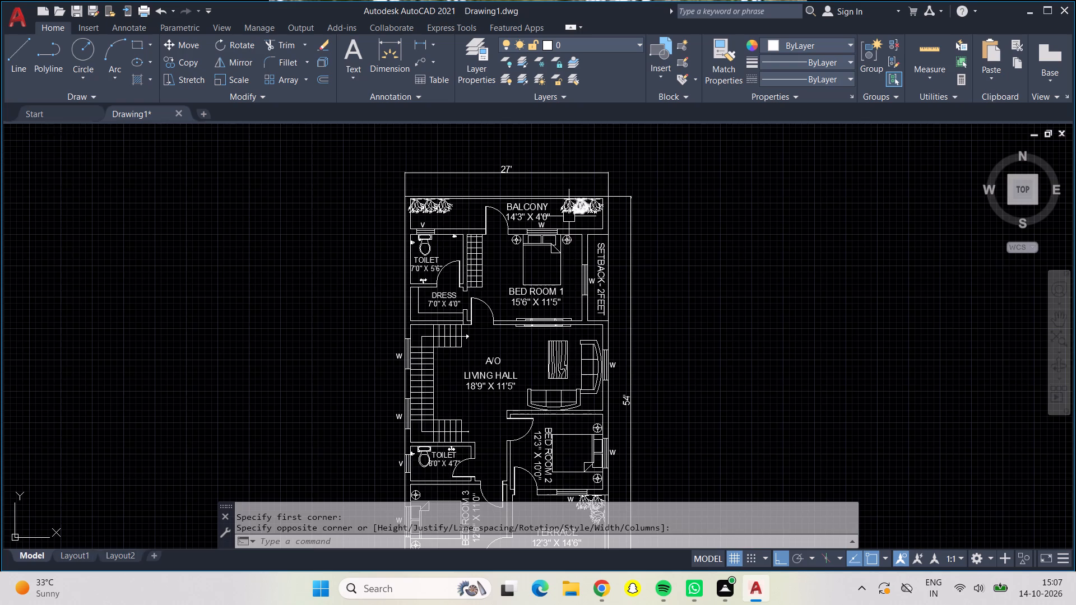
scroll(569, 216, up, 5)
scroll(578, 220, down, 1)
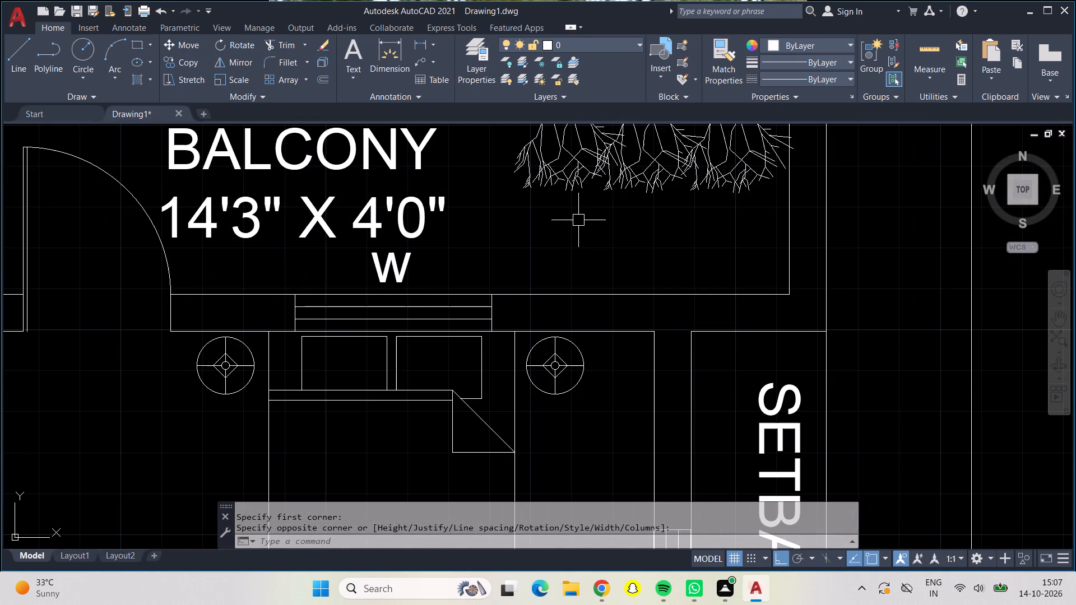
middle_drag(578, 220, 536, 305)
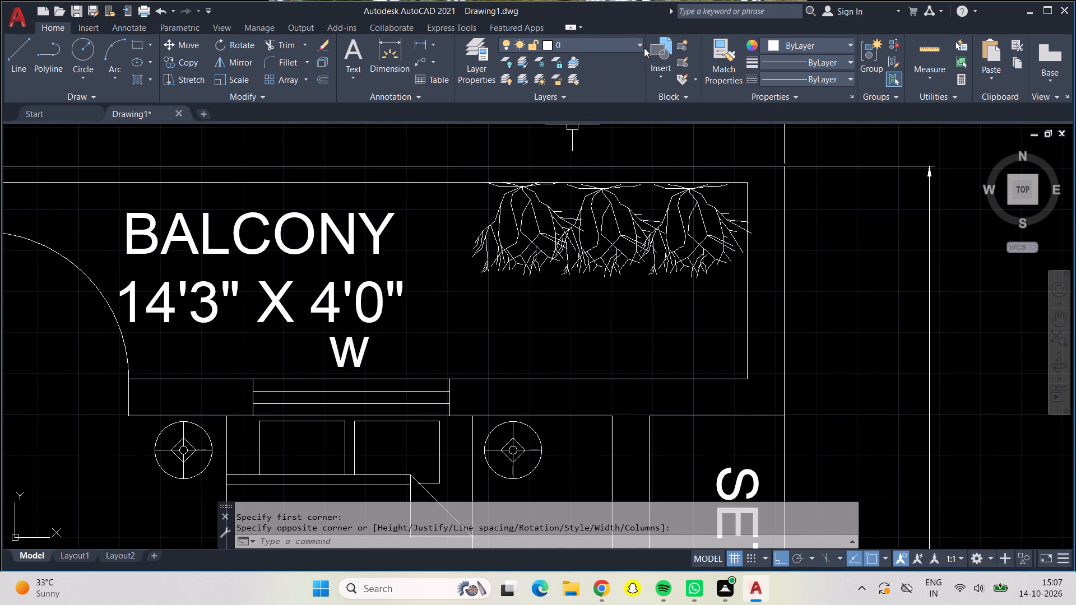
click(640, 46)
click(640, 46)
scroll(531, 290, down, 2)
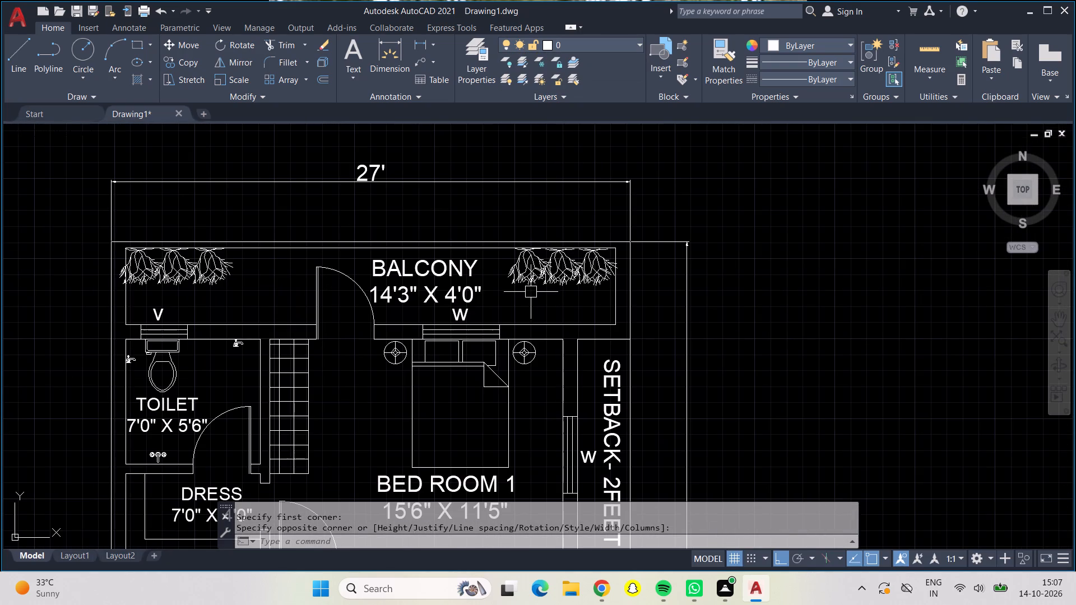
middle_drag(531, 293, 416, 302)
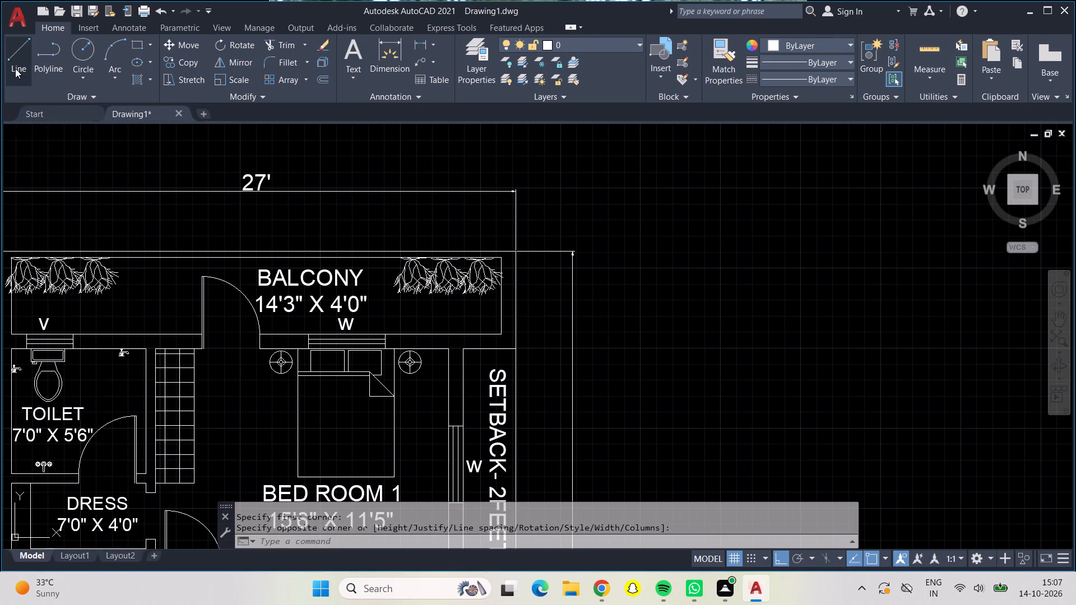
Set the colour of the Defpoints layer to green in the layer properties.
text(la)
key(Return)
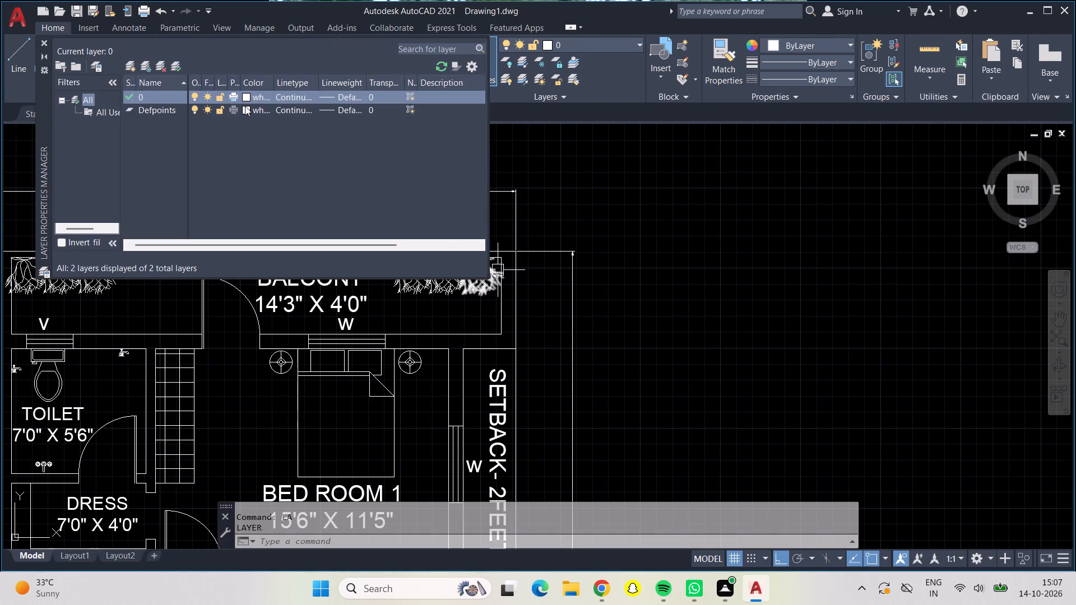
click(245, 106)
click(245, 106)
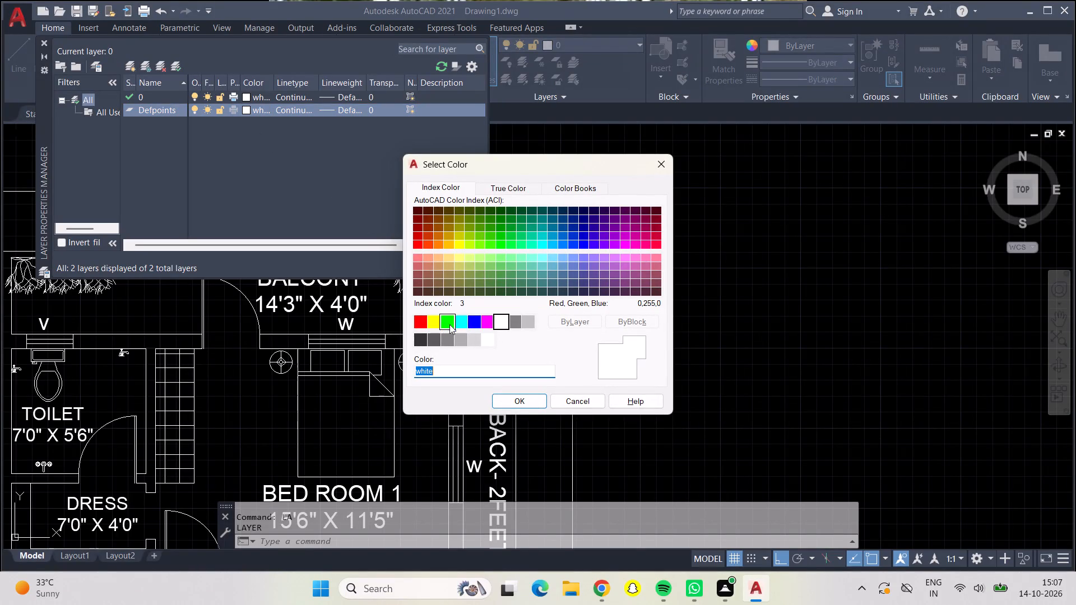
click(446, 324)
drag(499, 396, 504, 401)
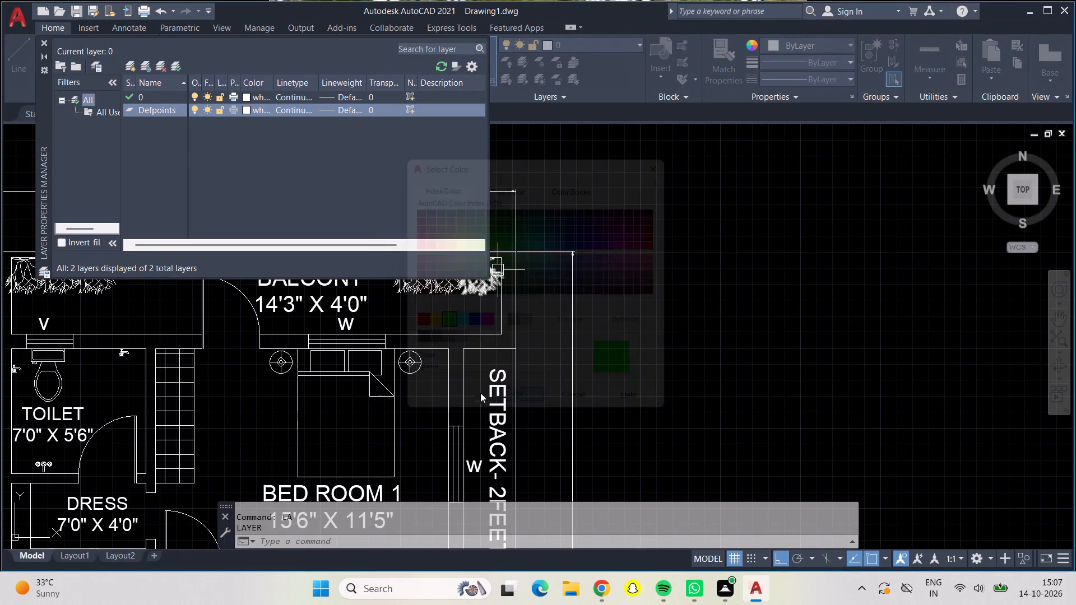
Create a new layer with the default name Layer1 and set its colour to cyan.
click(124, 62)
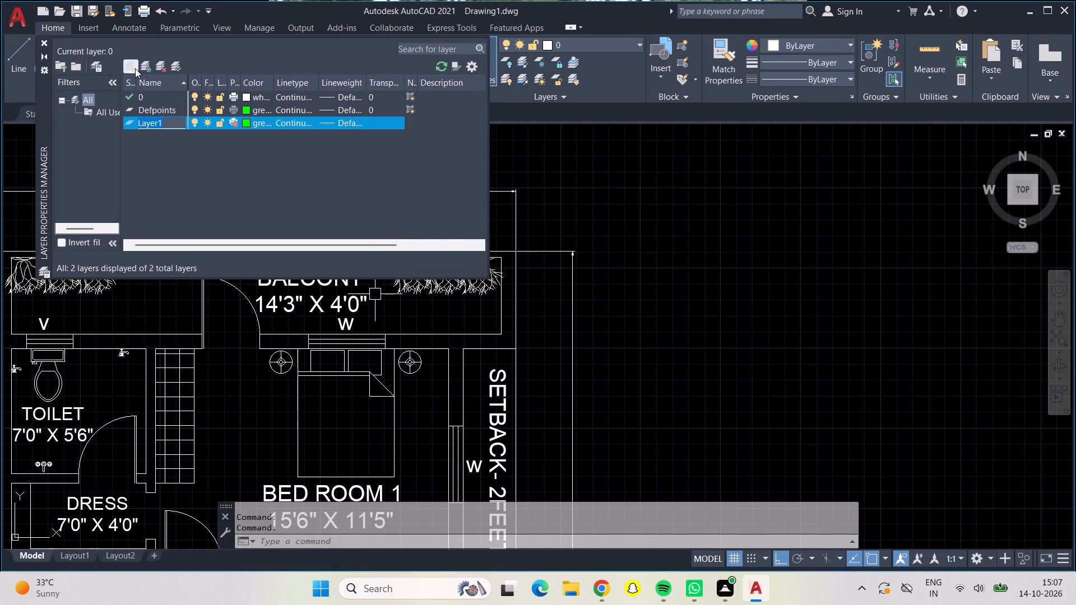
click(245, 118)
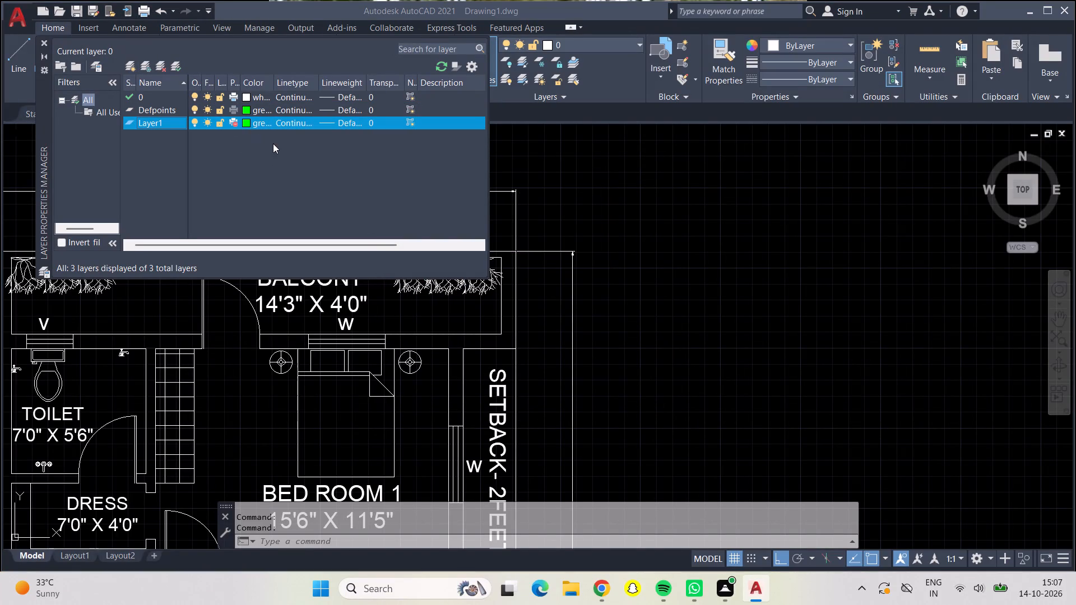
click(461, 323)
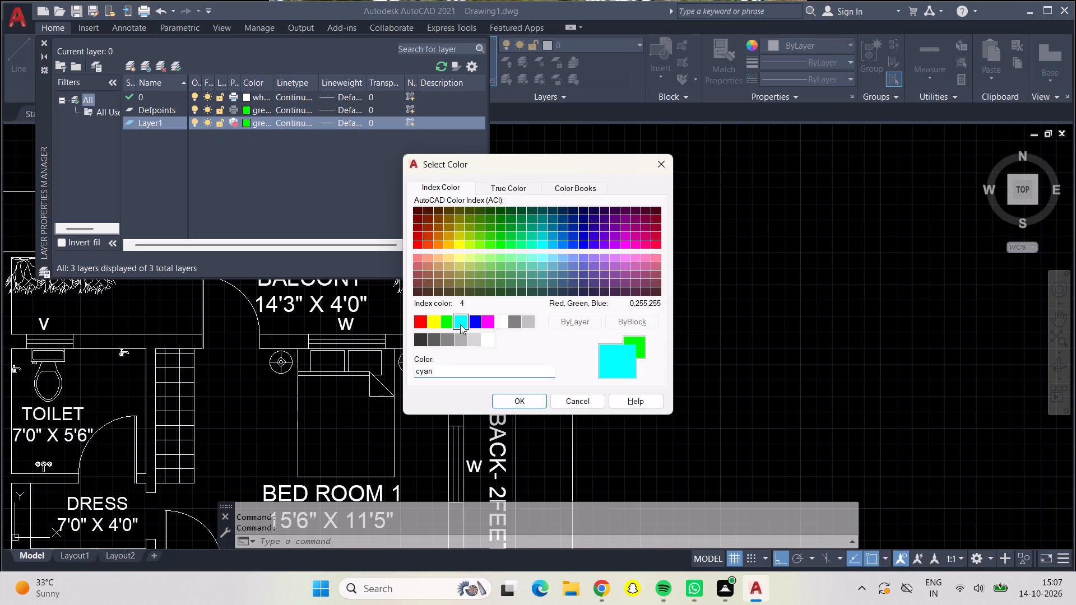
click(509, 397)
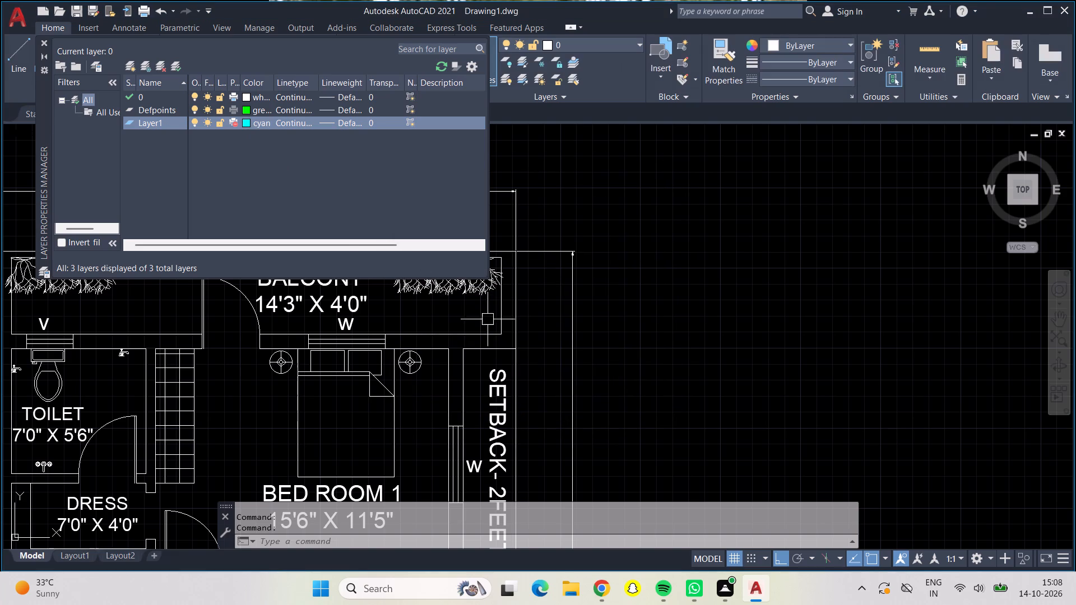
click(48, 40)
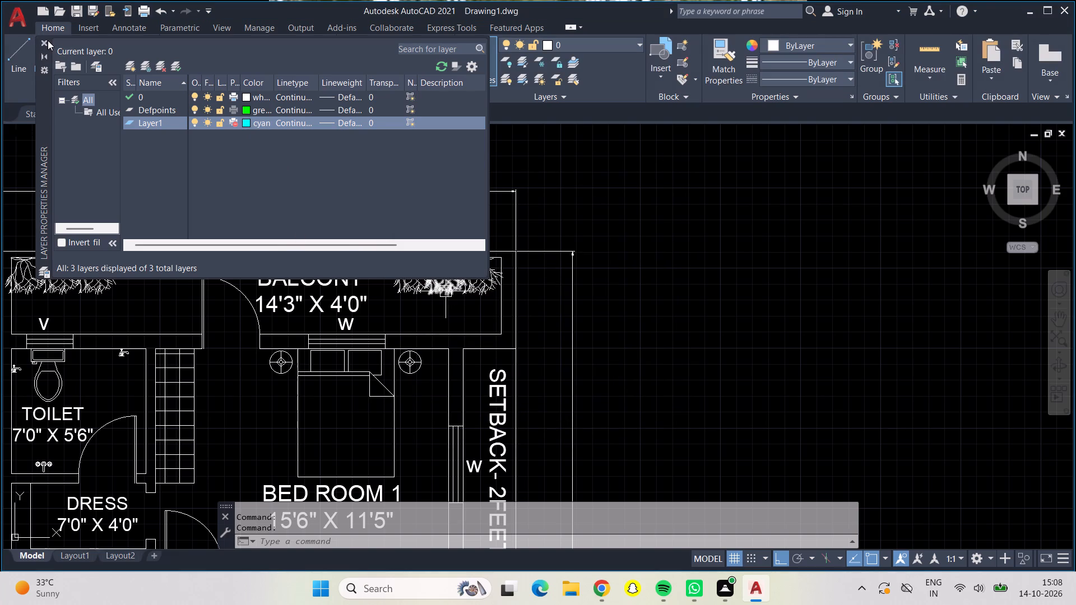
Draw a vertical line on layer 0 in the empty space east of the balcony.
click(20, 56)
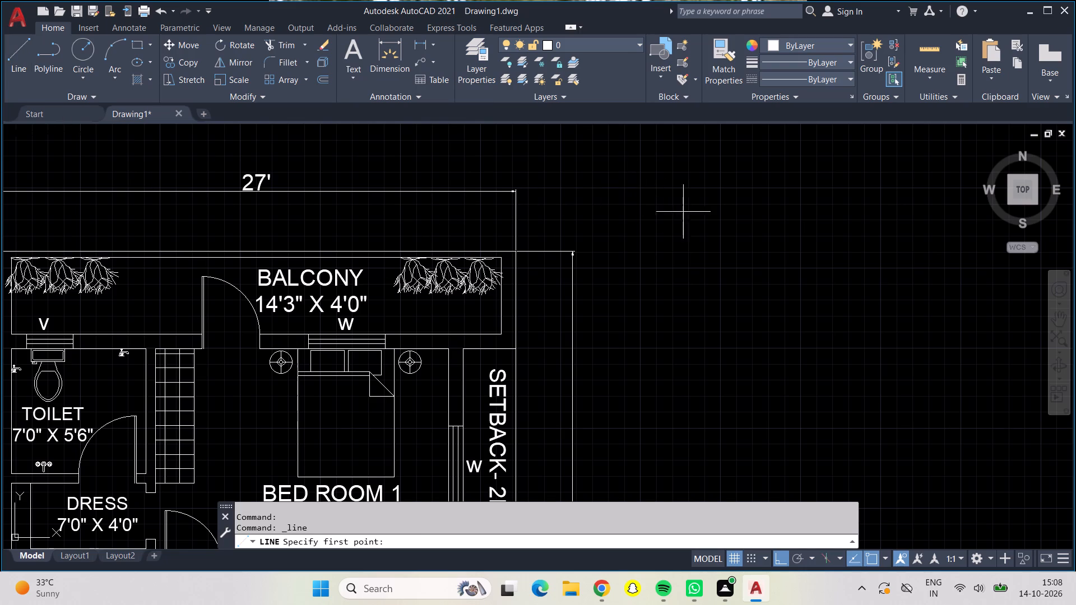
drag(758, 239, 780, 298)
click(788, 366)
key(Return)
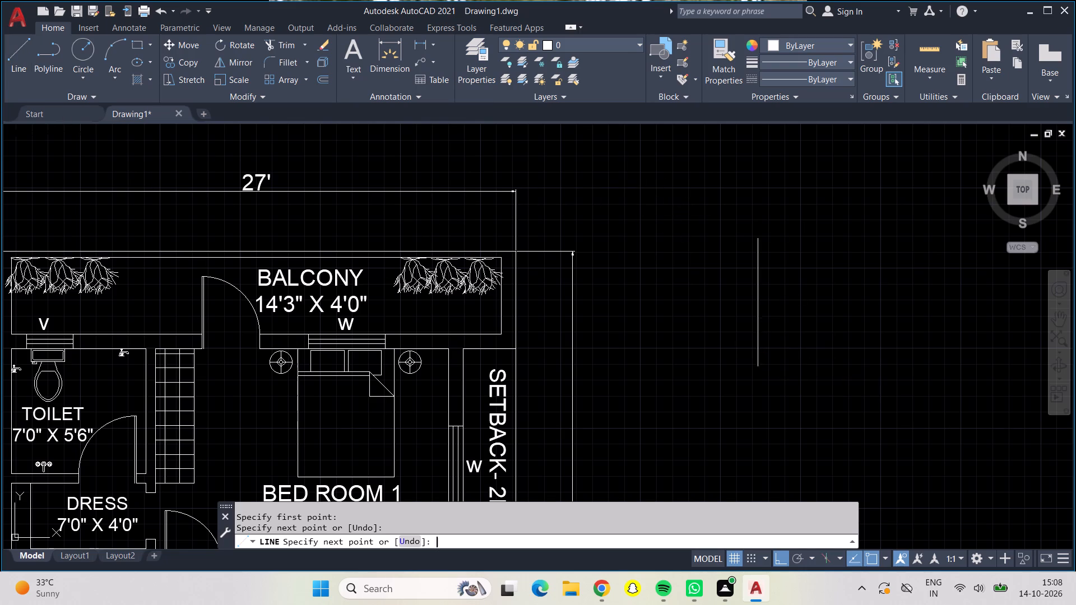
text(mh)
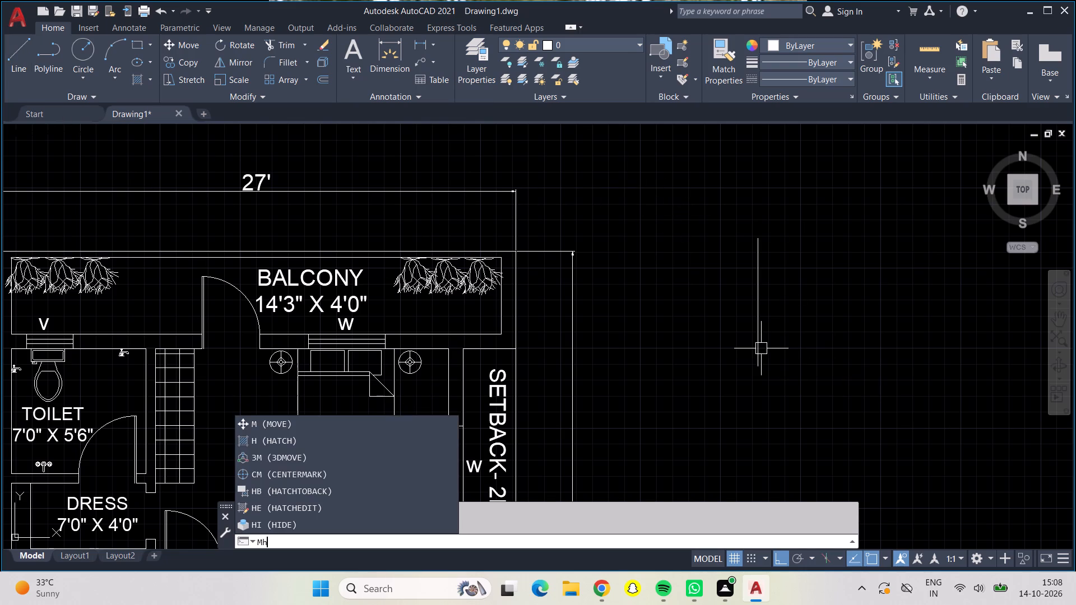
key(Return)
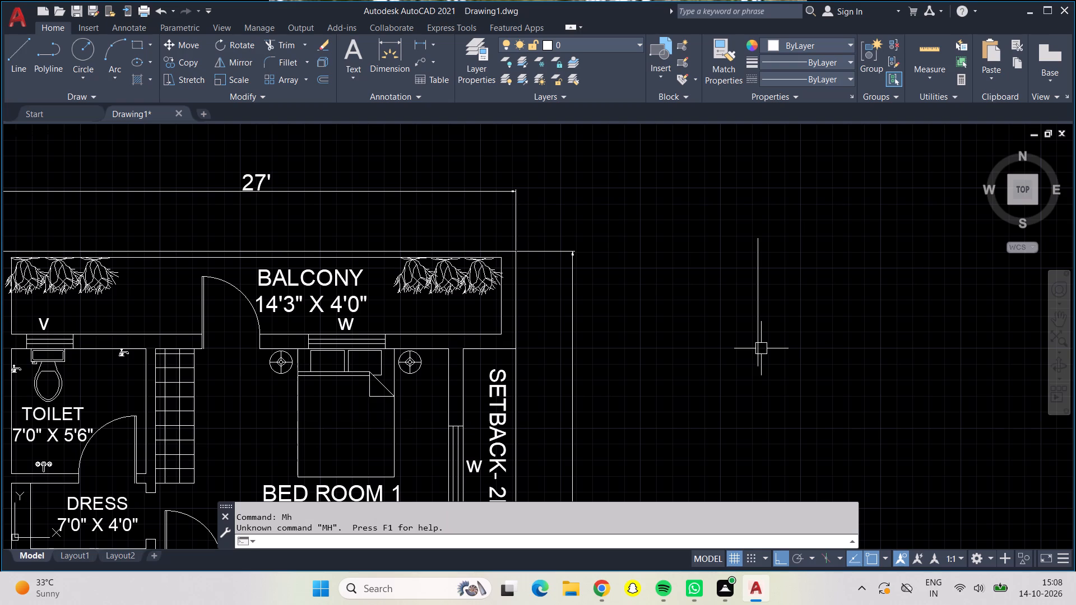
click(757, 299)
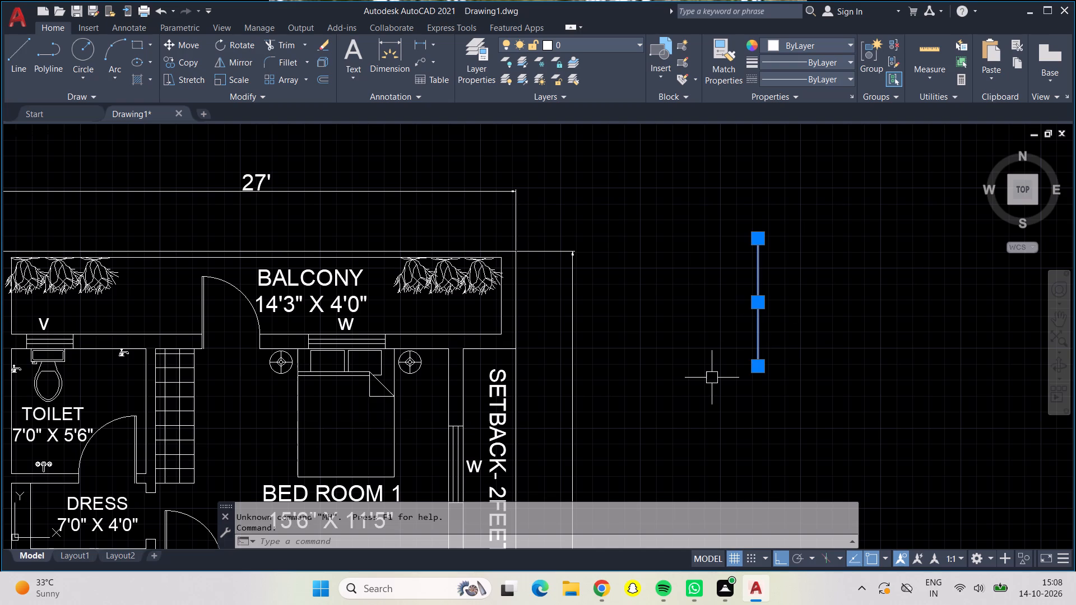
Make Defpoints the current layer and draw a shorter vertical line between the plan and the white vertical line.
key(Return)
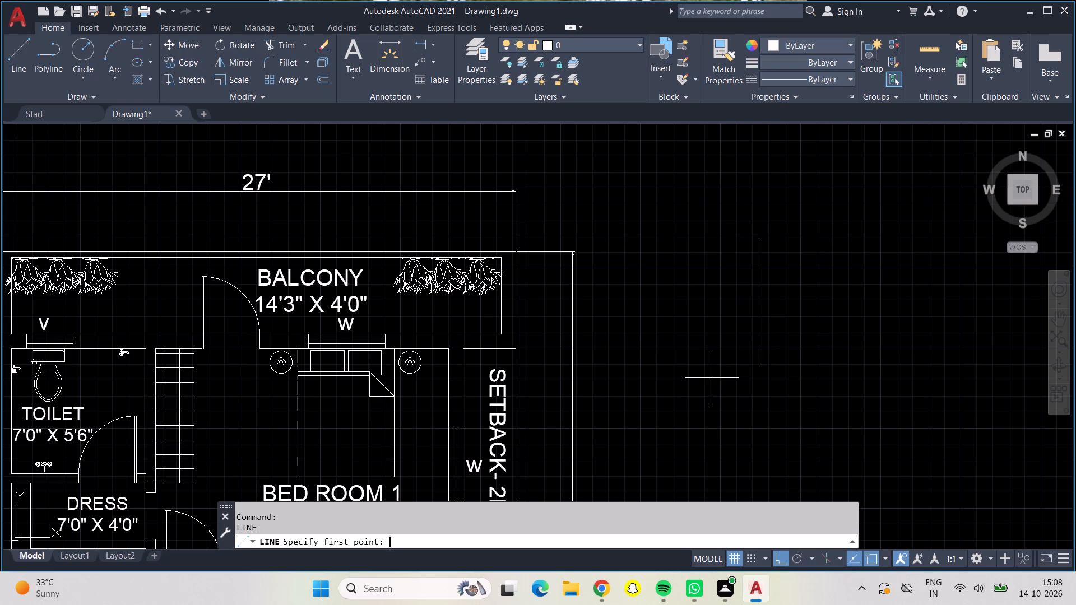
text(ma)
key(Return)
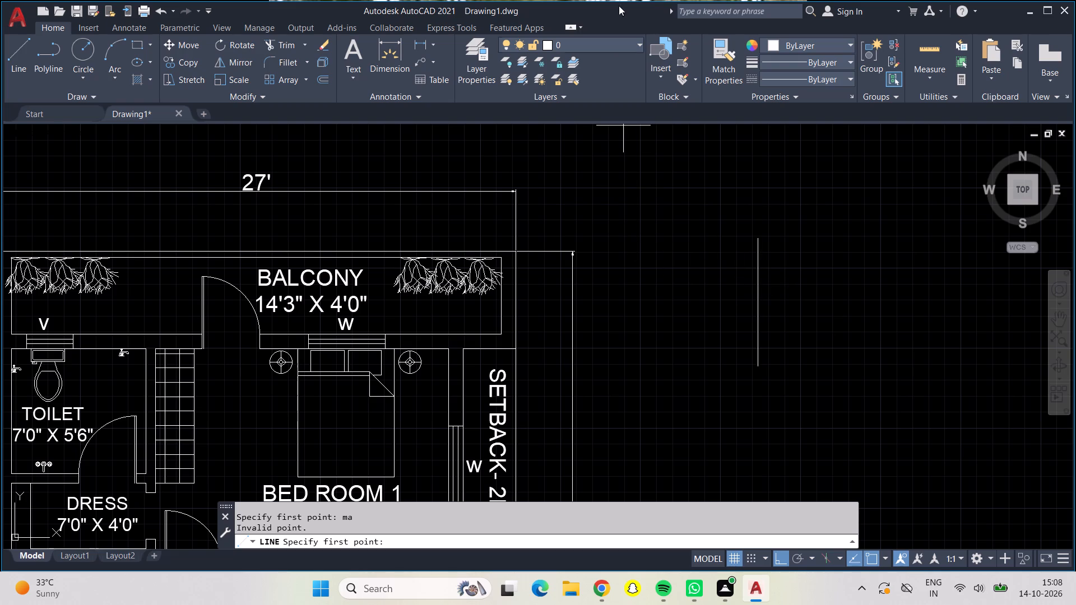
click(641, 44)
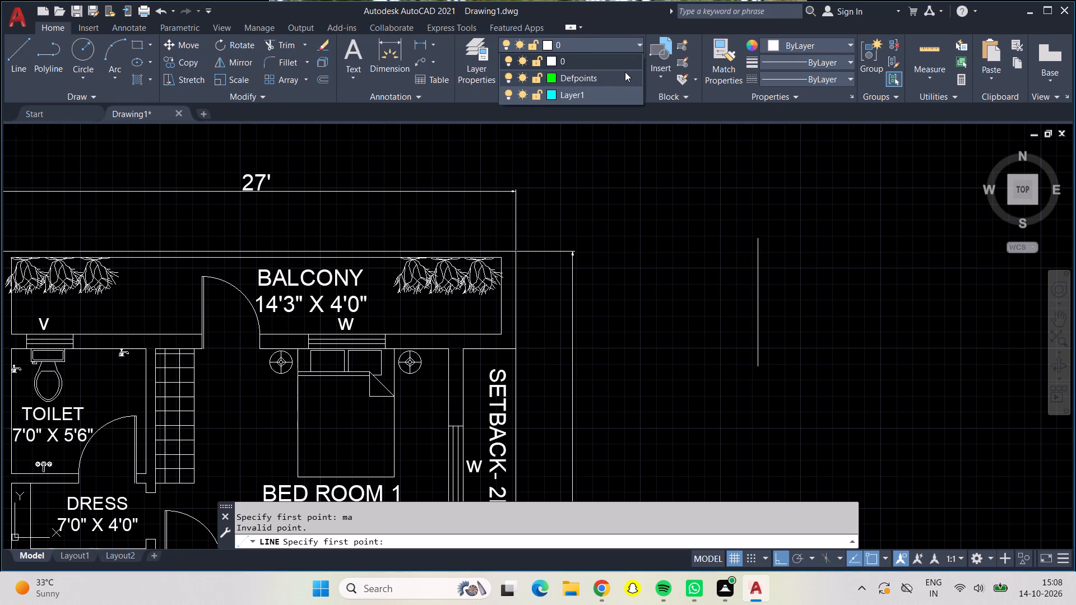
click(625, 72)
drag(712, 201, 711, 211)
click(723, 296)
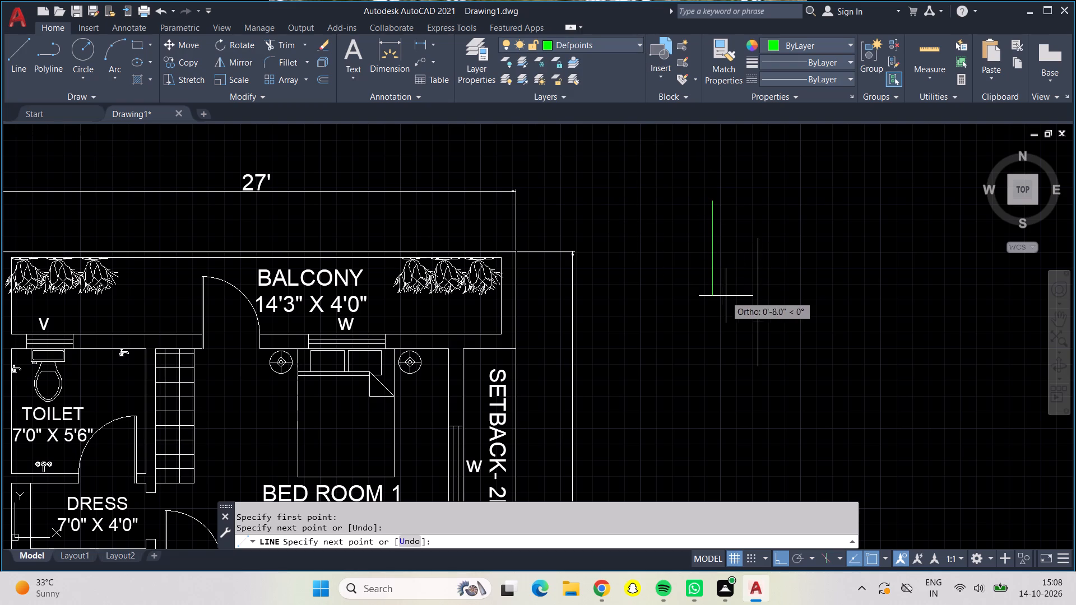
key(Return)
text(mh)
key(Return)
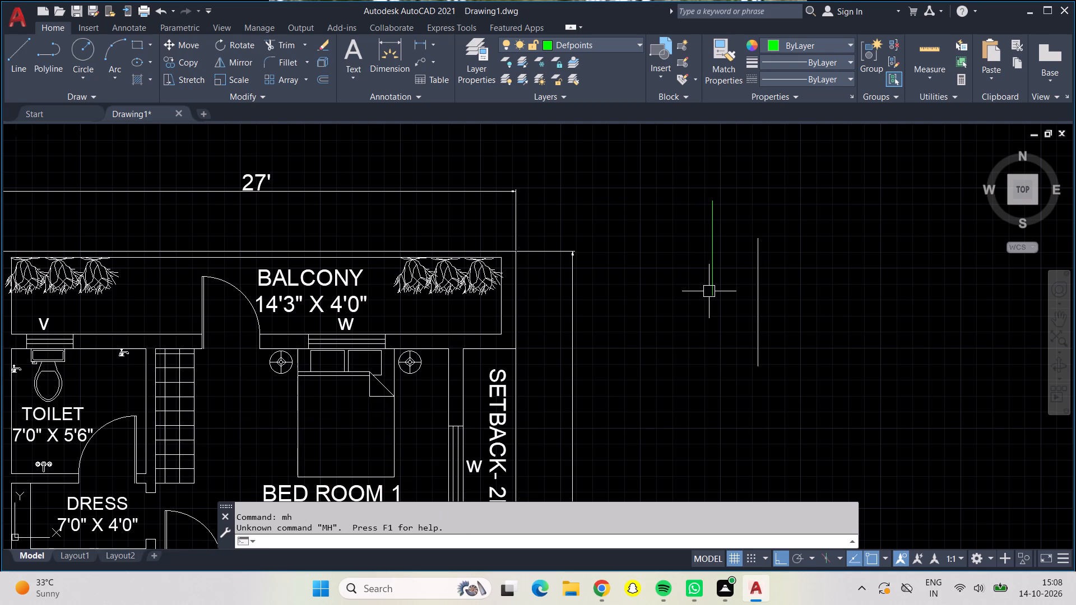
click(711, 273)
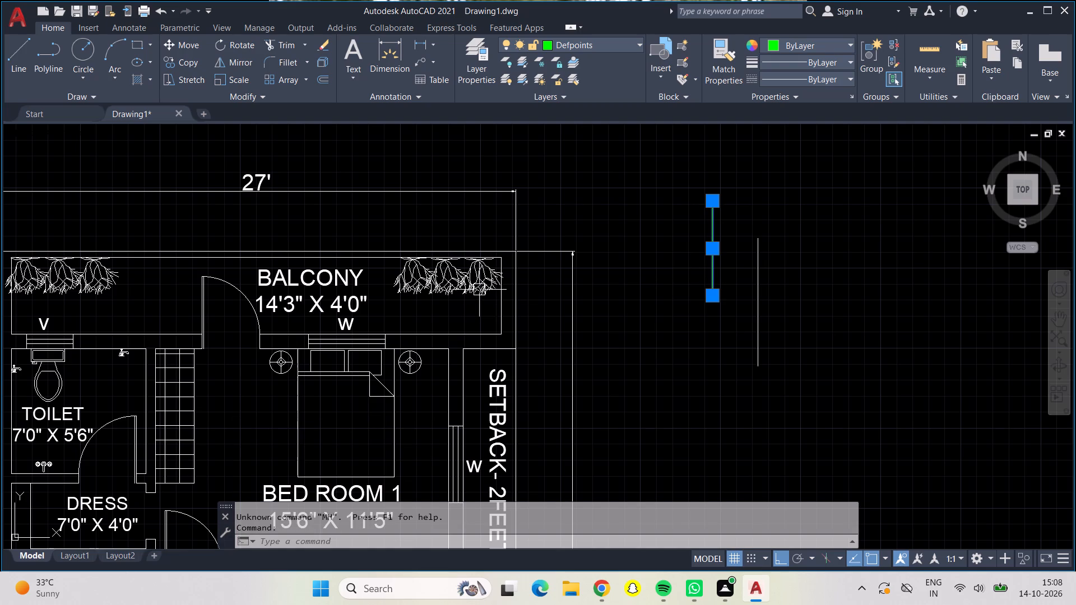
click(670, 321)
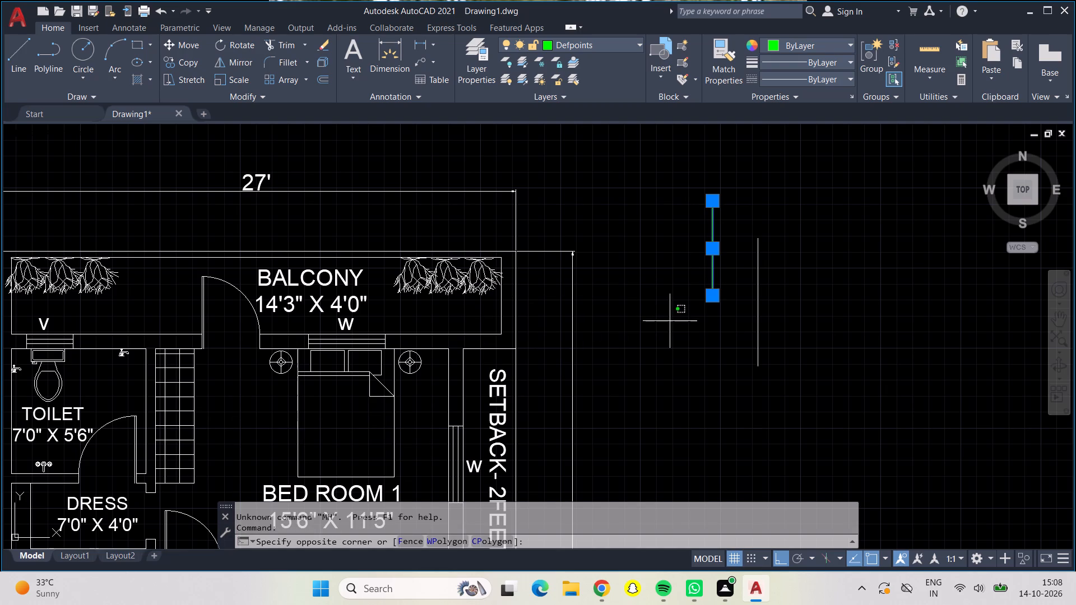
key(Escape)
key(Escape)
Match the green sample line's properties onto the three plants at the balcony's east end.
text(ma)
key(Return)
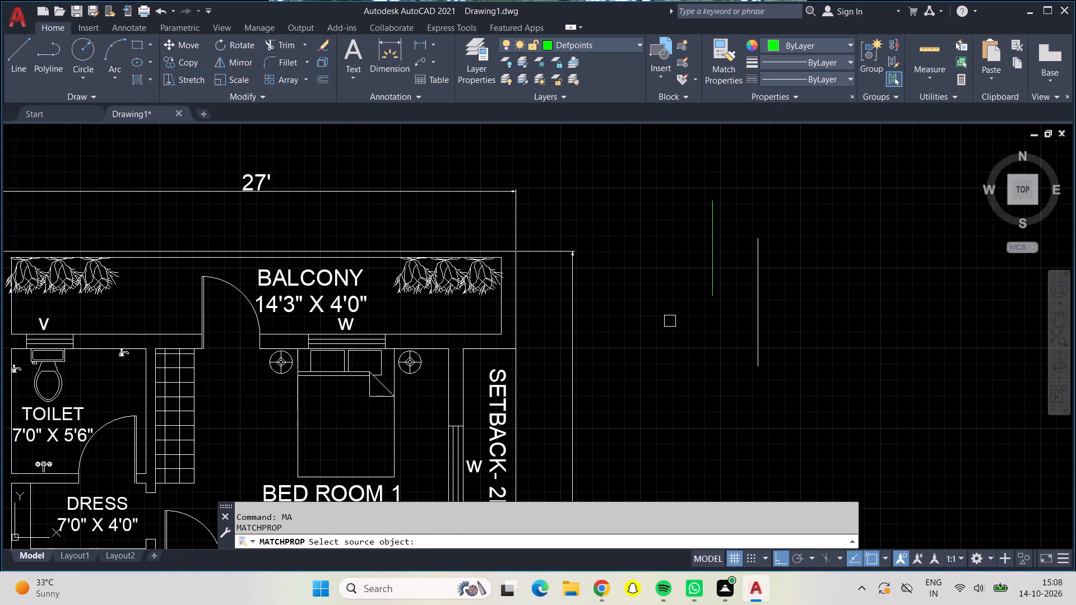
click(715, 231)
click(471, 293)
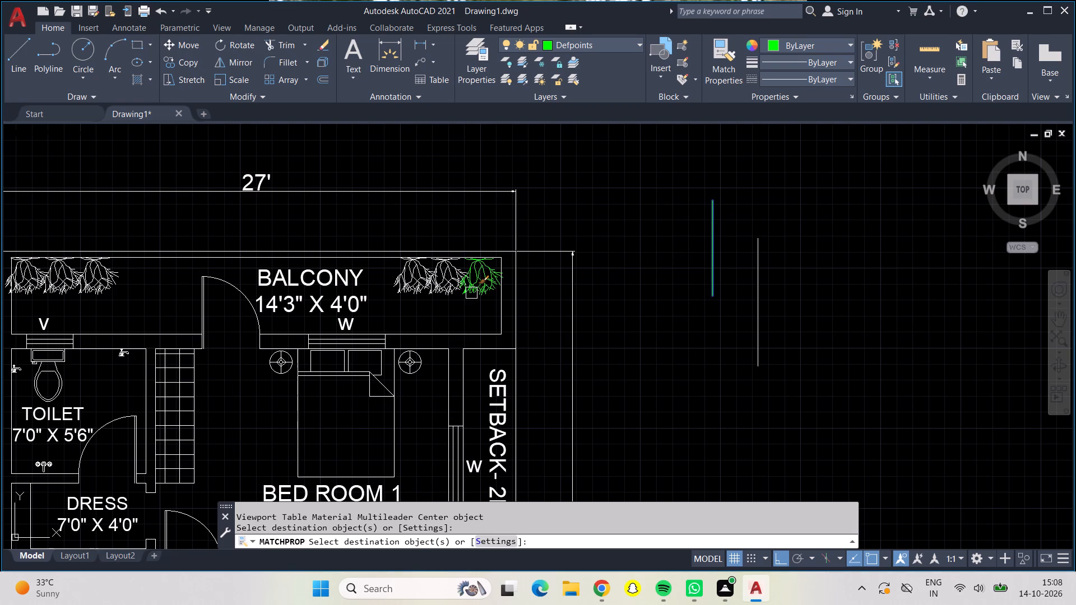
click(456, 287)
click(446, 283)
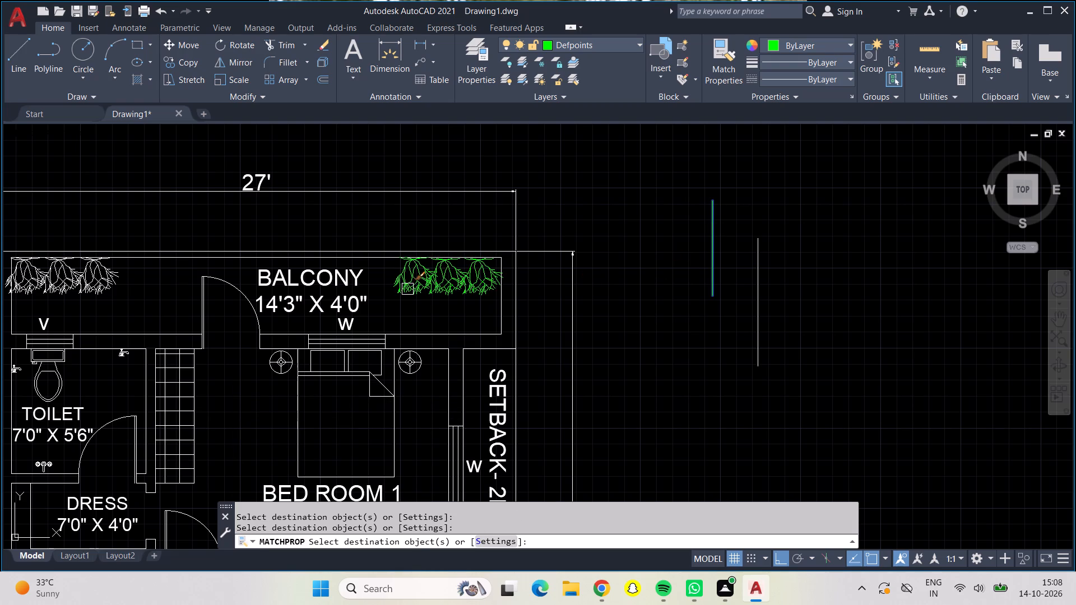
click(407, 289)
Match the green sample line's properties onto the three plants at the balcony's west end and finish matching.
scroll(410, 291, down, 1)
middle_drag(412, 299, 665, 306)
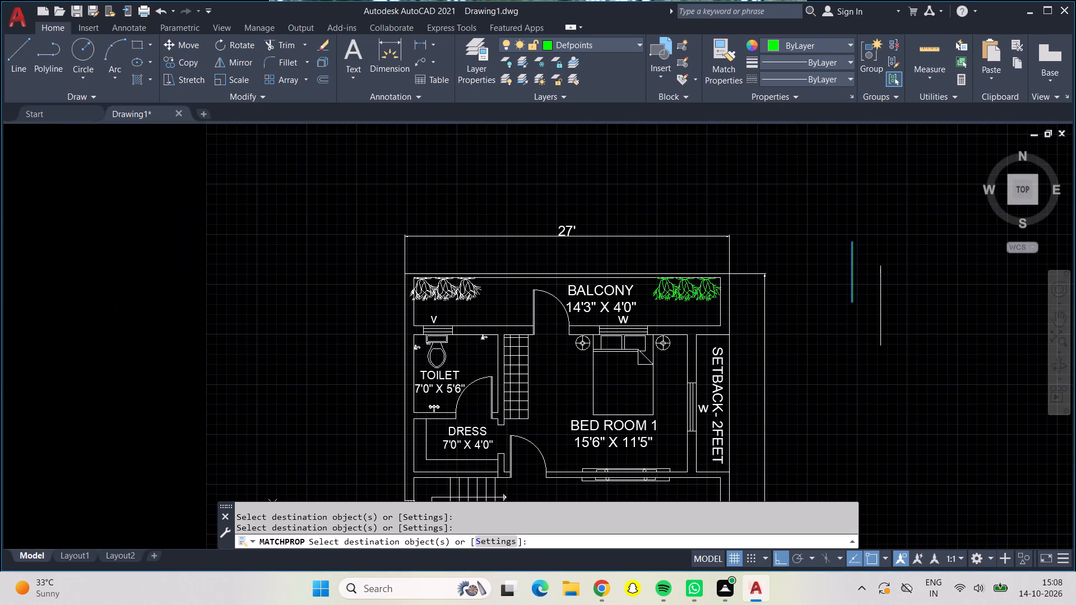
scroll(446, 300, up, 2)
click(392, 285)
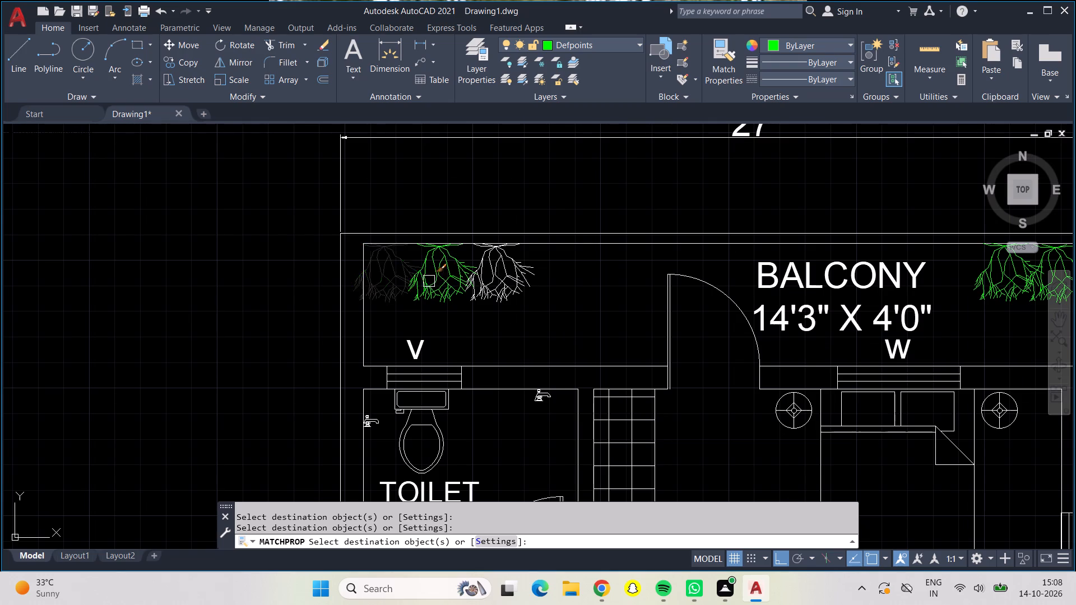
click(437, 281)
click(519, 282)
scroll(521, 283, down, 1)
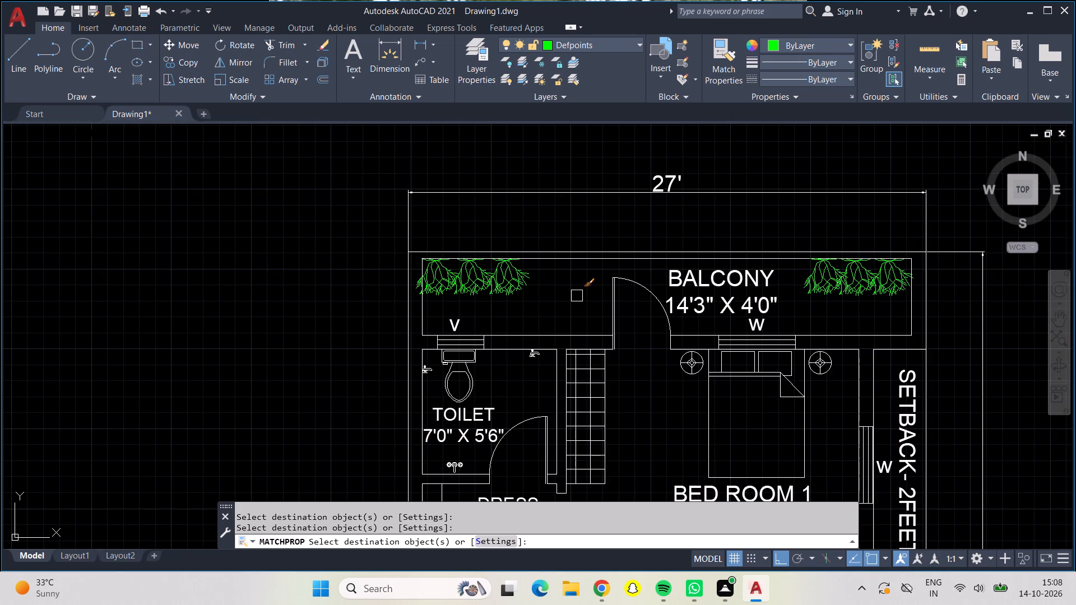
middle_drag(577, 296, 461, 275)
key(Return)
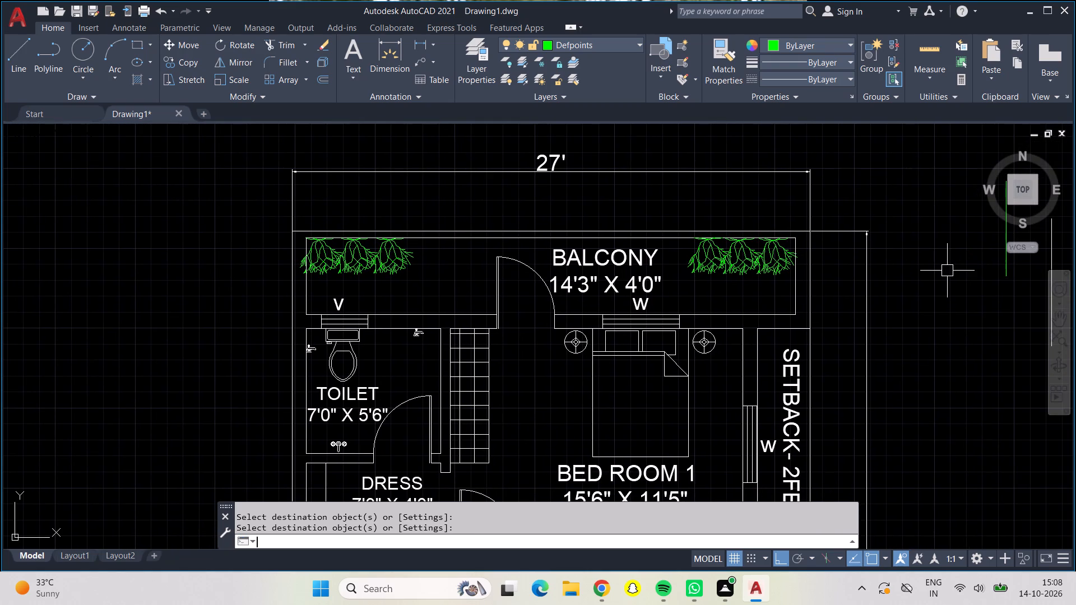
Make Layer1 the current layer and draw a vertical line just east of the white sample line.
click(637, 45)
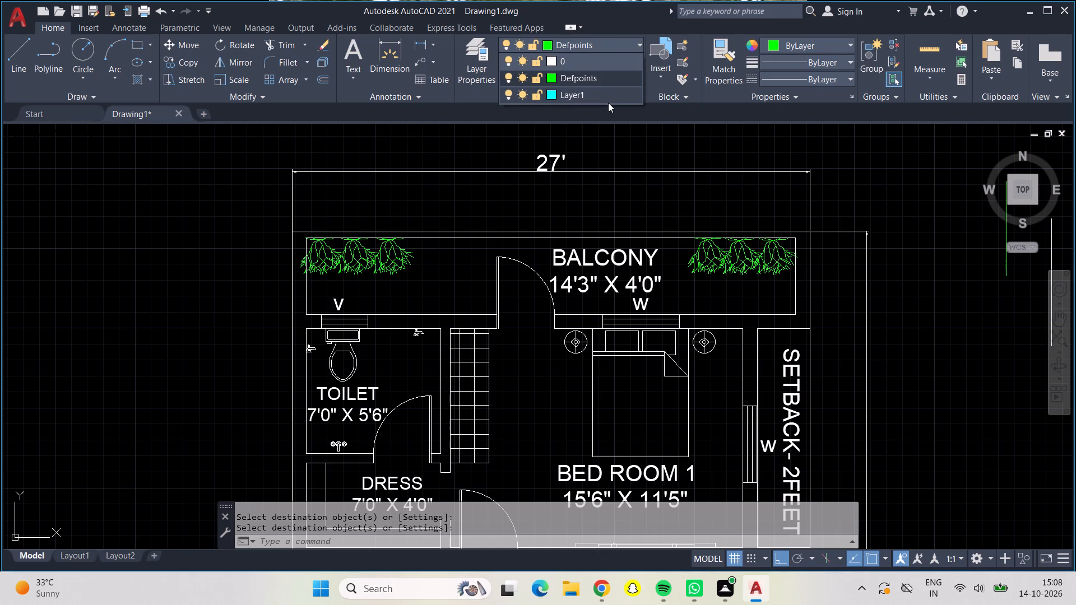
click(607, 92)
middle_drag(897, 199, 509, 190)
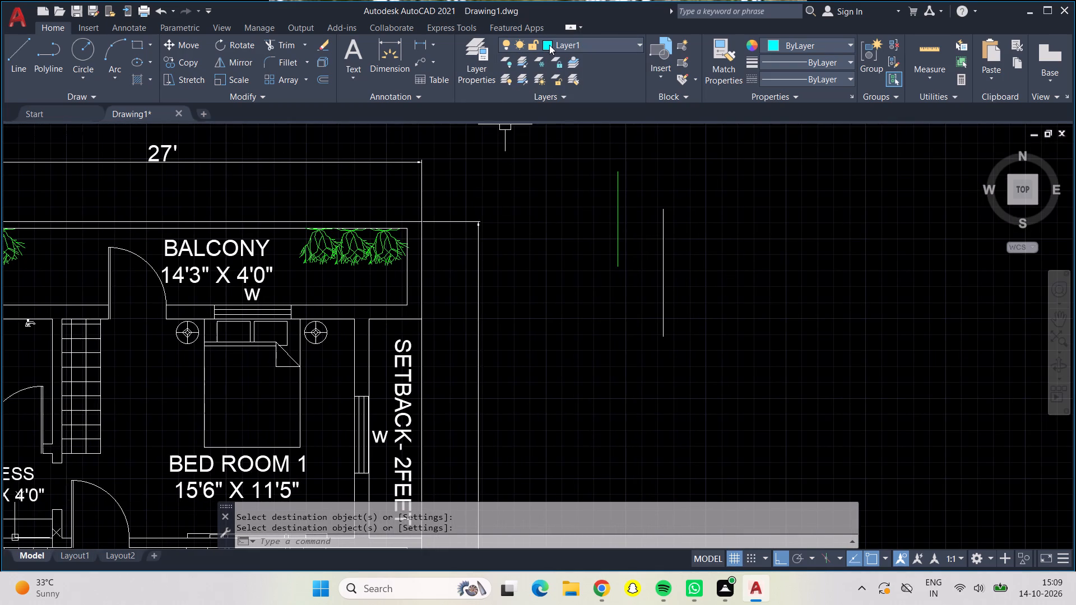
click(22, 53)
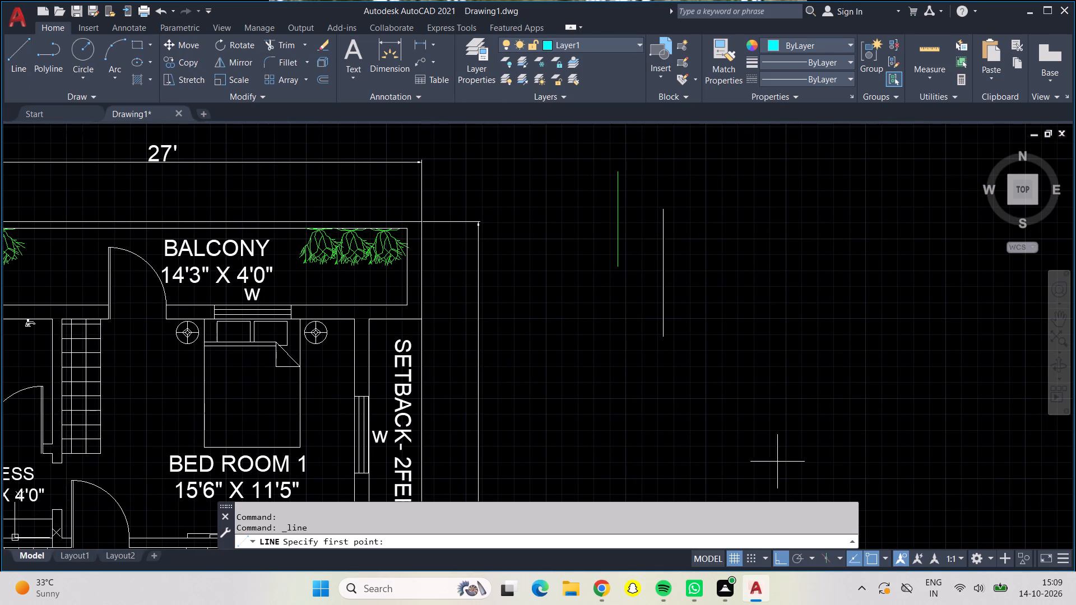
drag(703, 285, 715, 341)
click(738, 413)
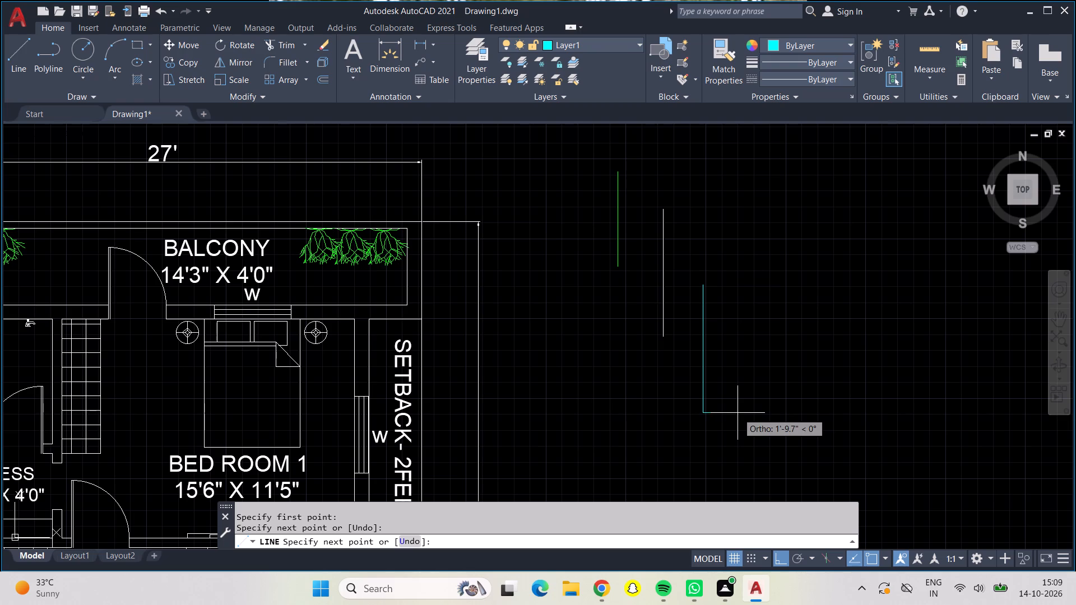
key(Return)
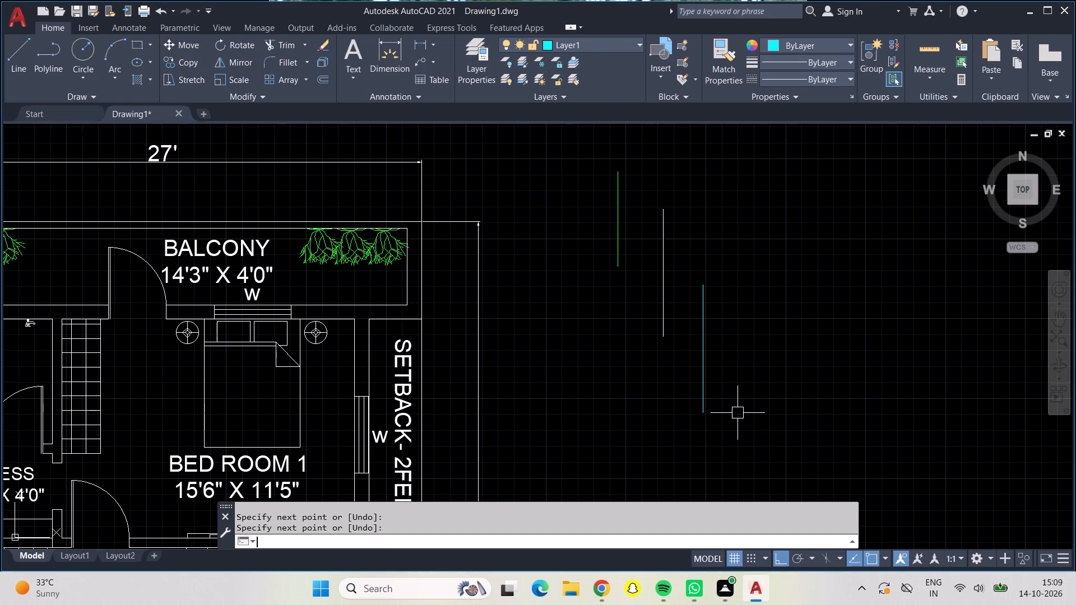
Match the cyan sample line's properties onto the balcony door's leaf lines, swing arc and the wall-end line below the arc.
text(ma)
key(Return)
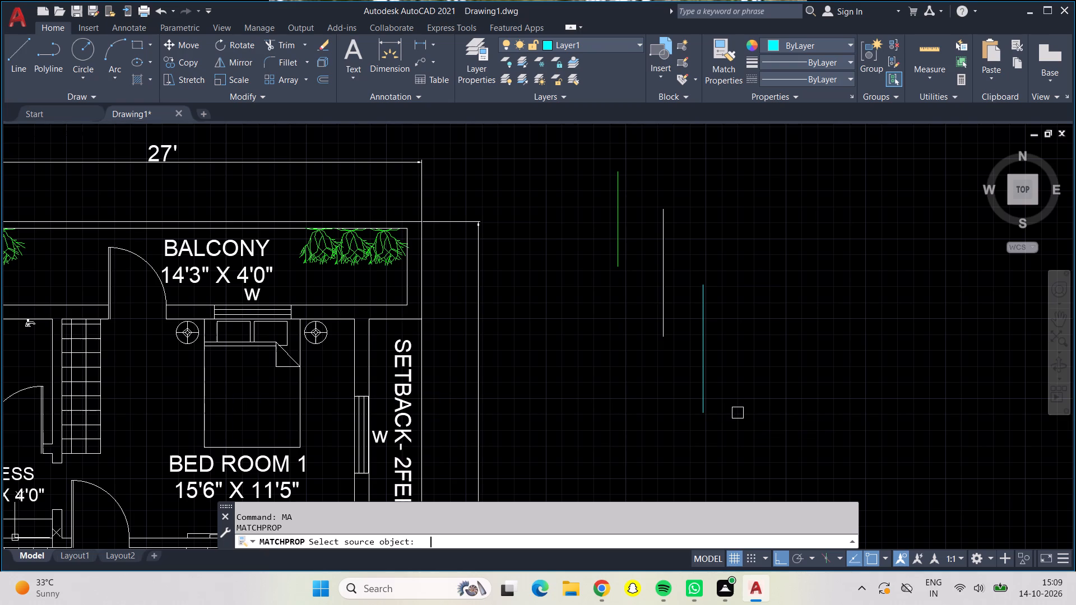
click(703, 359)
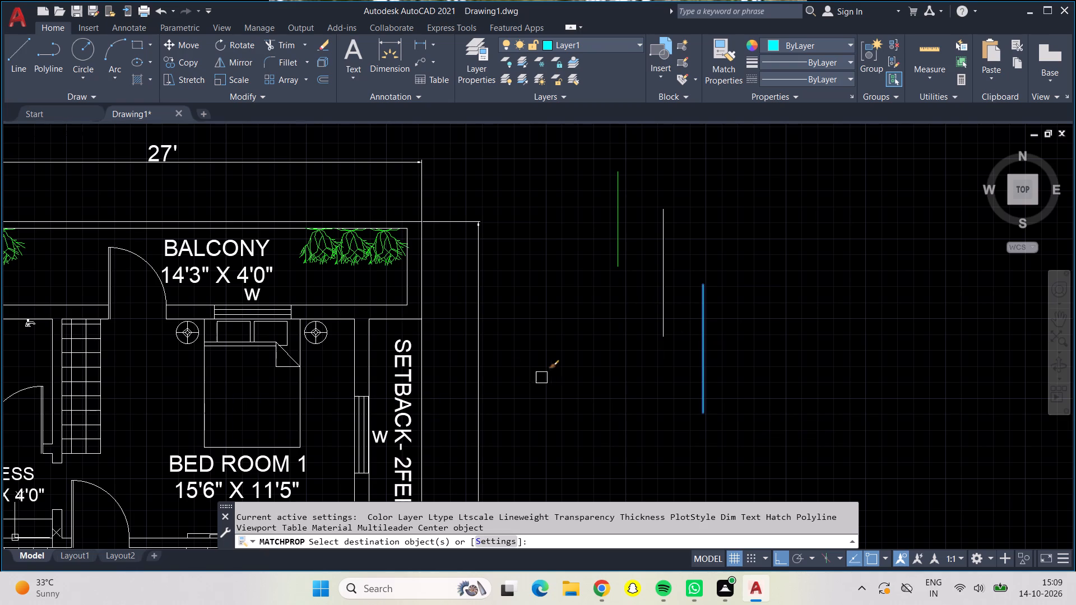
middle_drag(158, 398, 475, 435)
scroll(408, 308, up, 3)
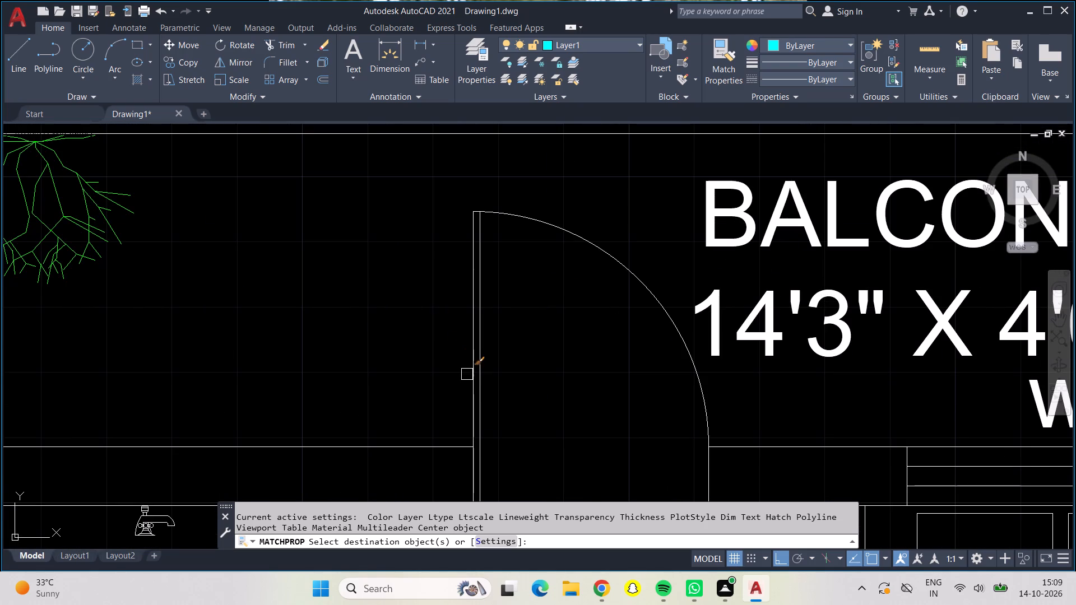
click(467, 375)
click(483, 390)
click(472, 393)
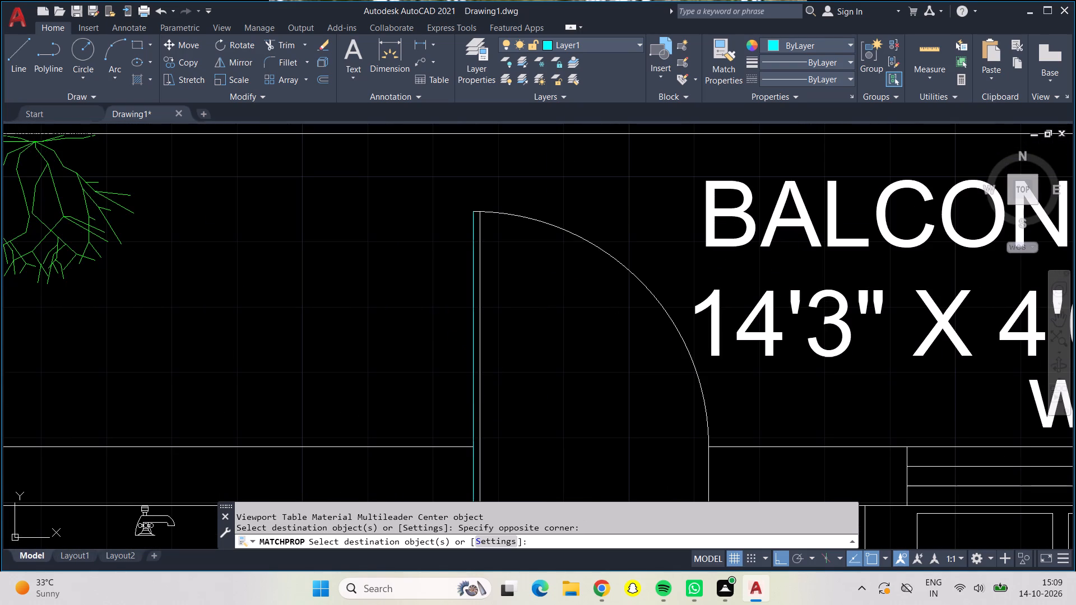
click(485, 399)
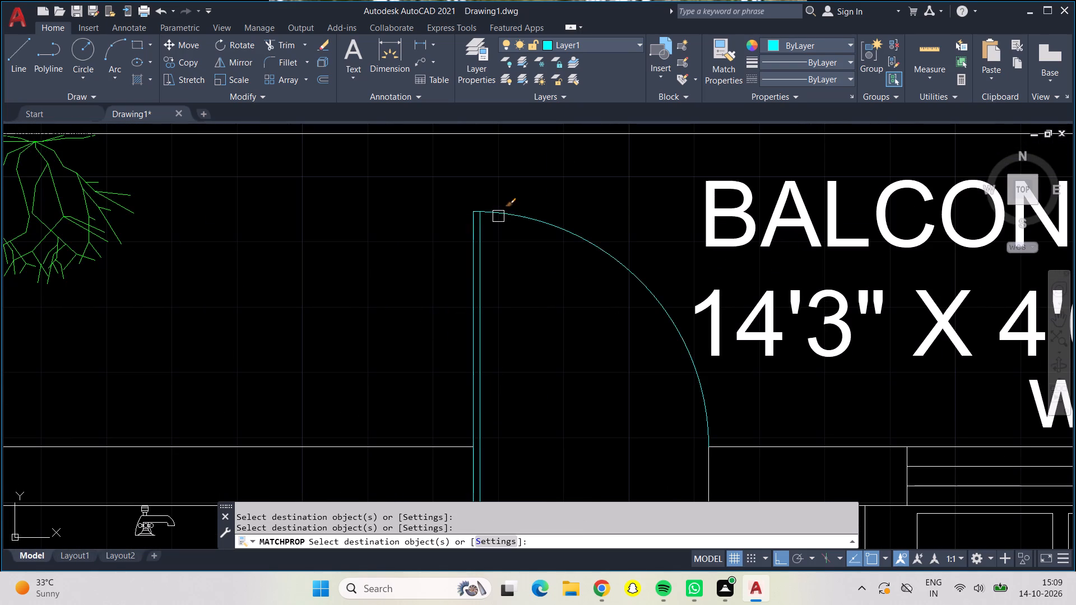
click(498, 215)
middle_drag(645, 417, 581, 277)
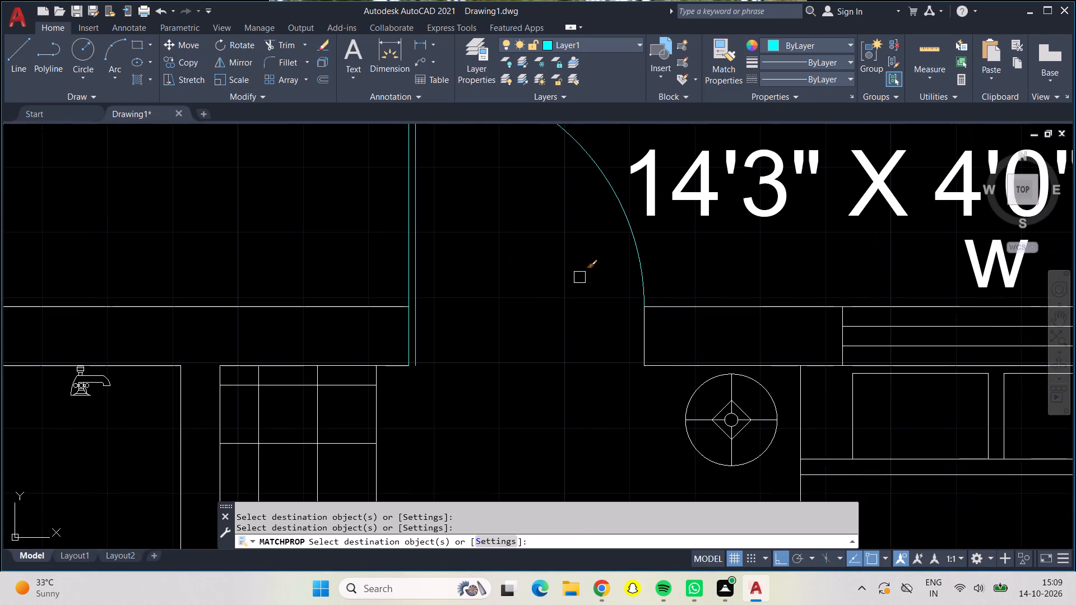
click(647, 342)
Match the cyan properties onto the toilet door's swing arc, leaf lines and the wall-end line opposite the leaf.
scroll(647, 342, down, 2)
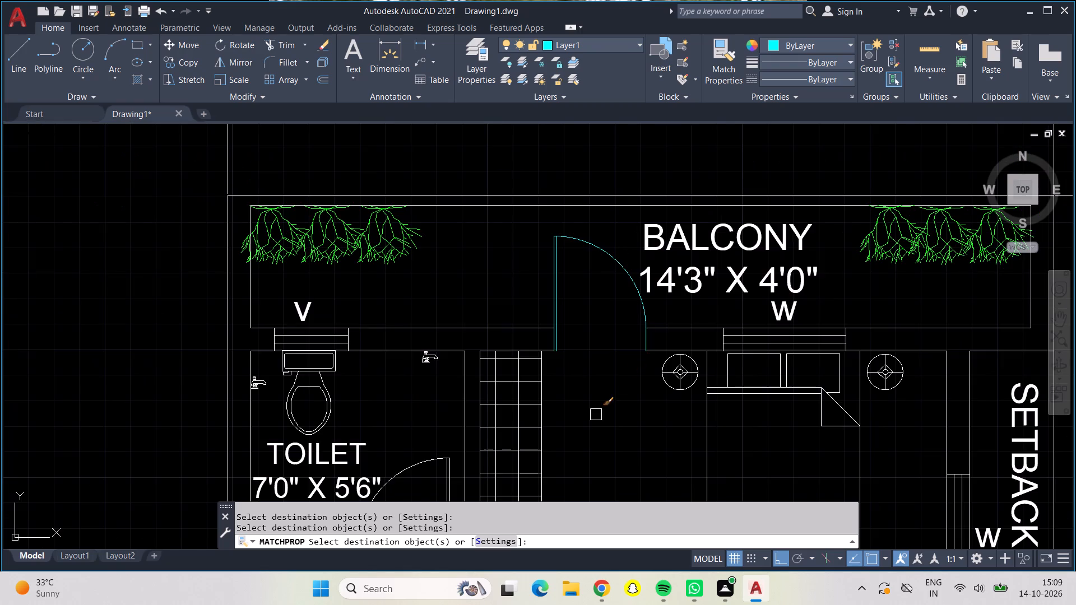
scroll(588, 397, down, 1)
middle_drag(588, 397, 519, 230)
scroll(404, 292, up, 2)
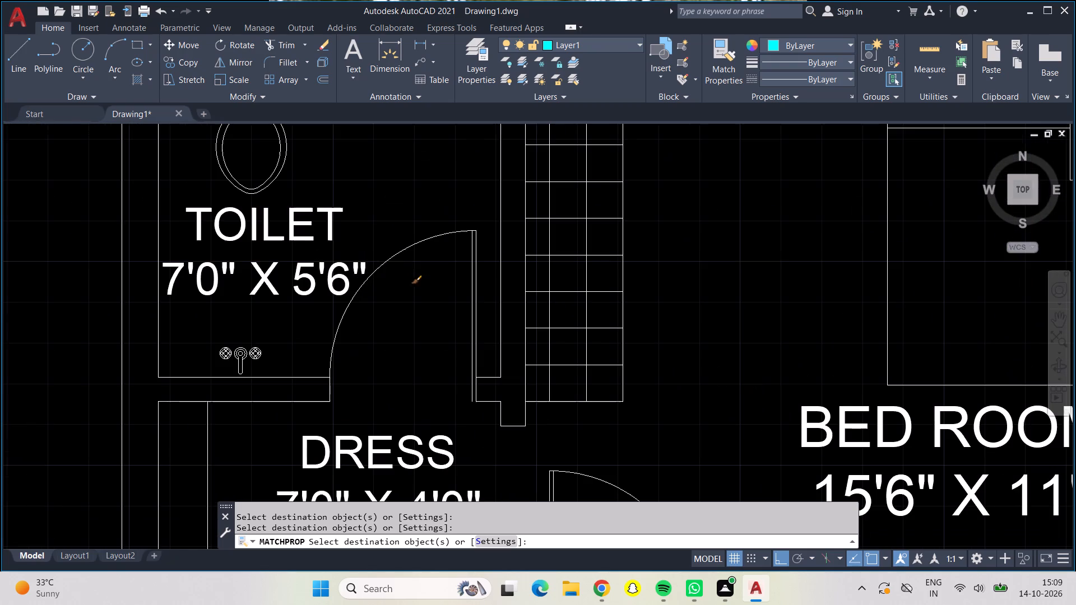
click(395, 250)
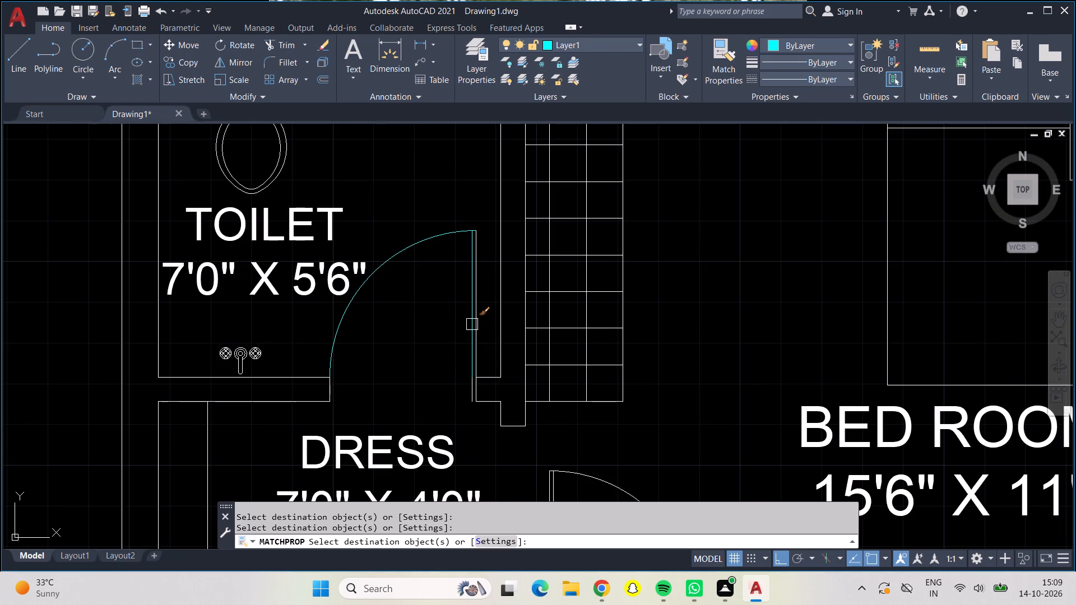
click(472, 324)
click(481, 327)
click(478, 381)
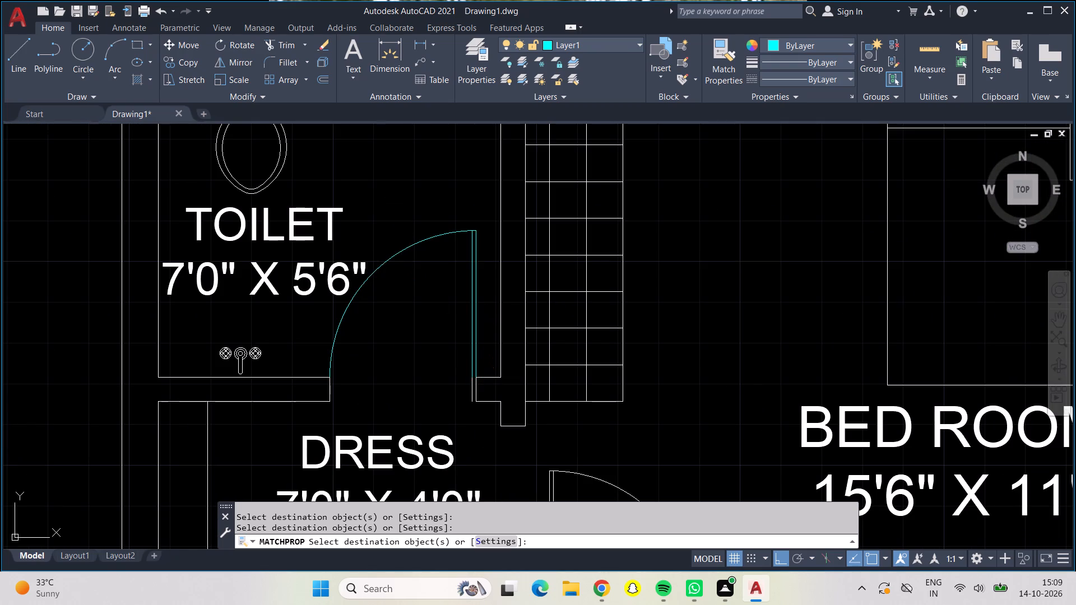
click(483, 391)
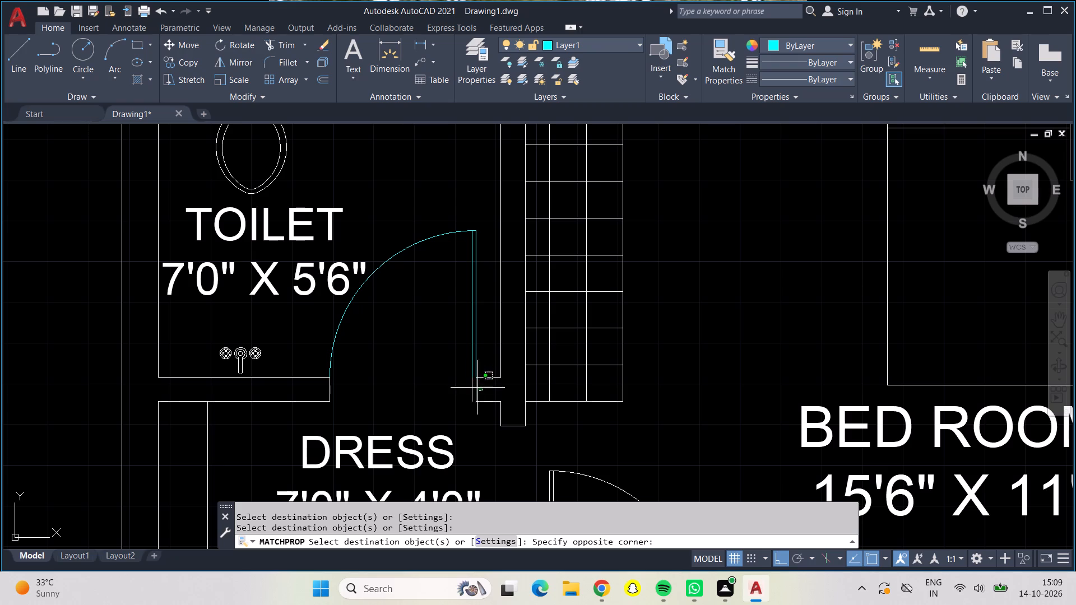
click(474, 387)
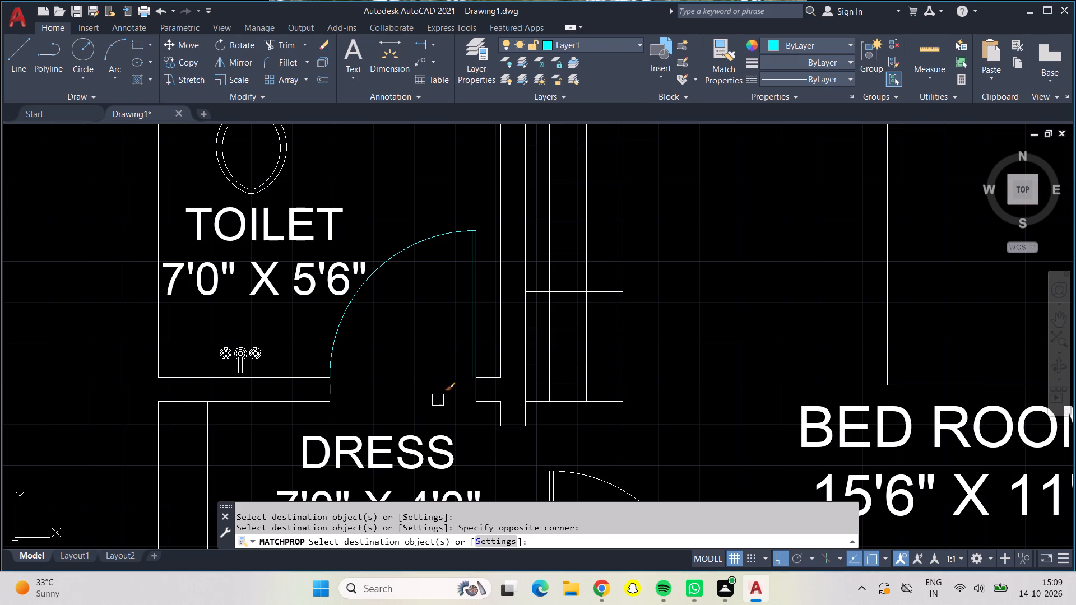
click(467, 385)
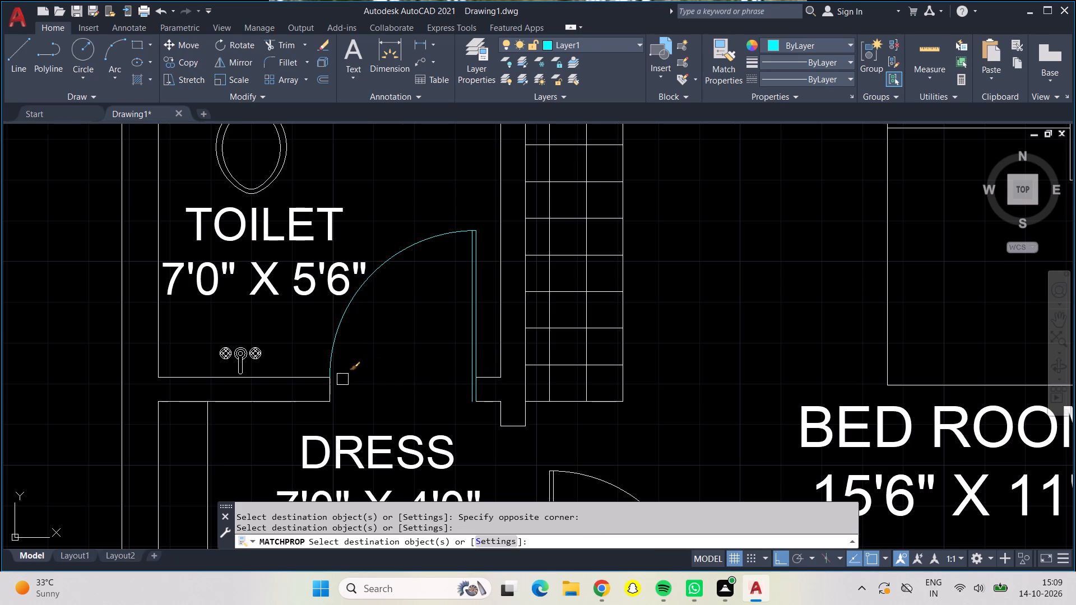
click(329, 387)
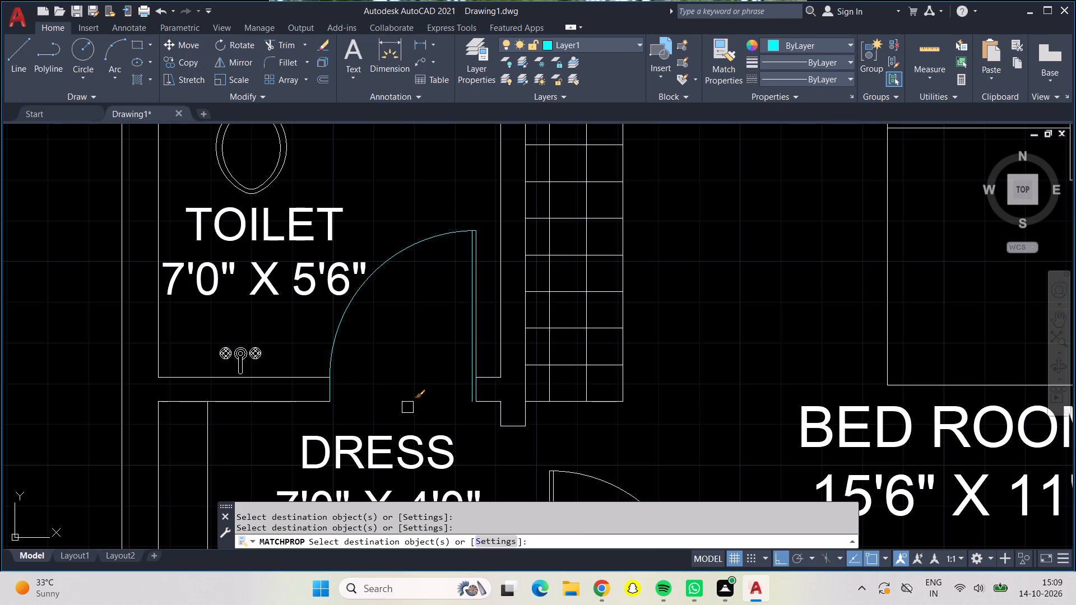
Match the cyan properties onto the Bed Room 1 entrance door's leaf lines, wall-end line and swing arc.
middle_drag(410, 407, 342, 257)
middle_drag(449, 346, 401, 285)
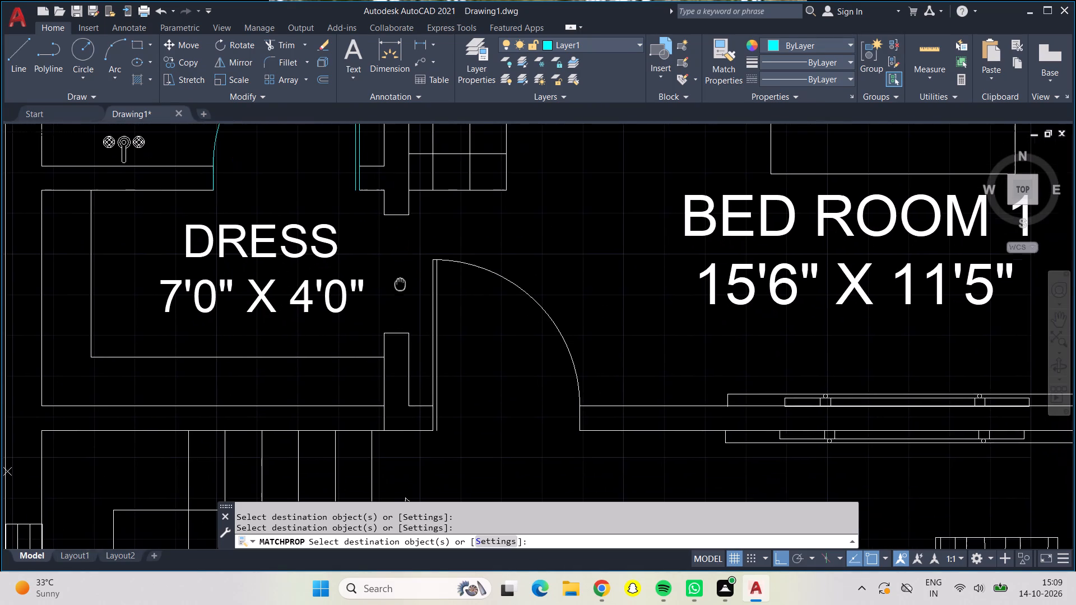
scroll(445, 398, up, 2)
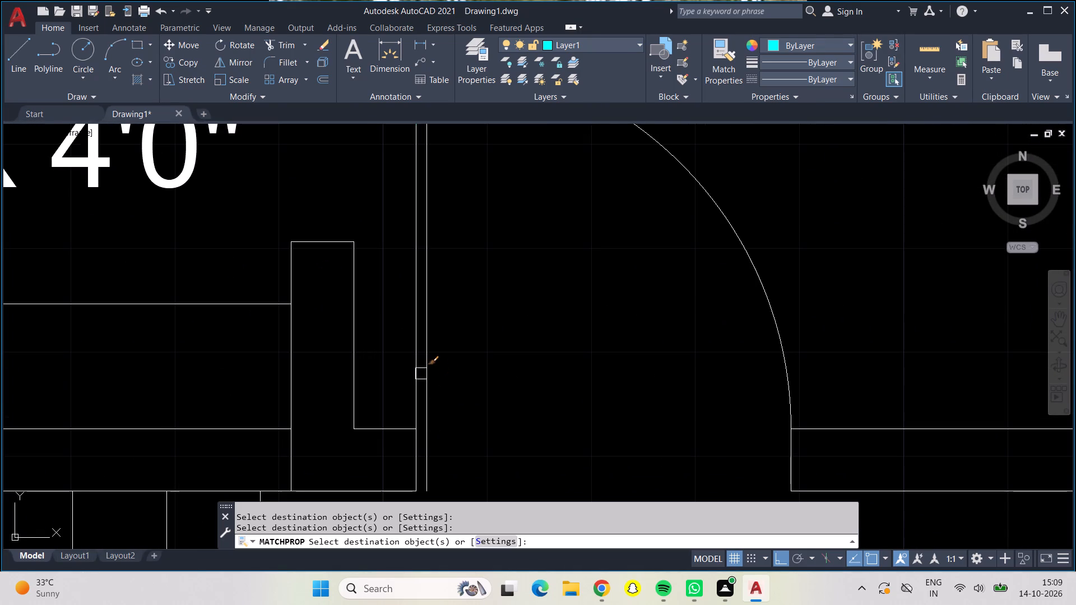
click(426, 375)
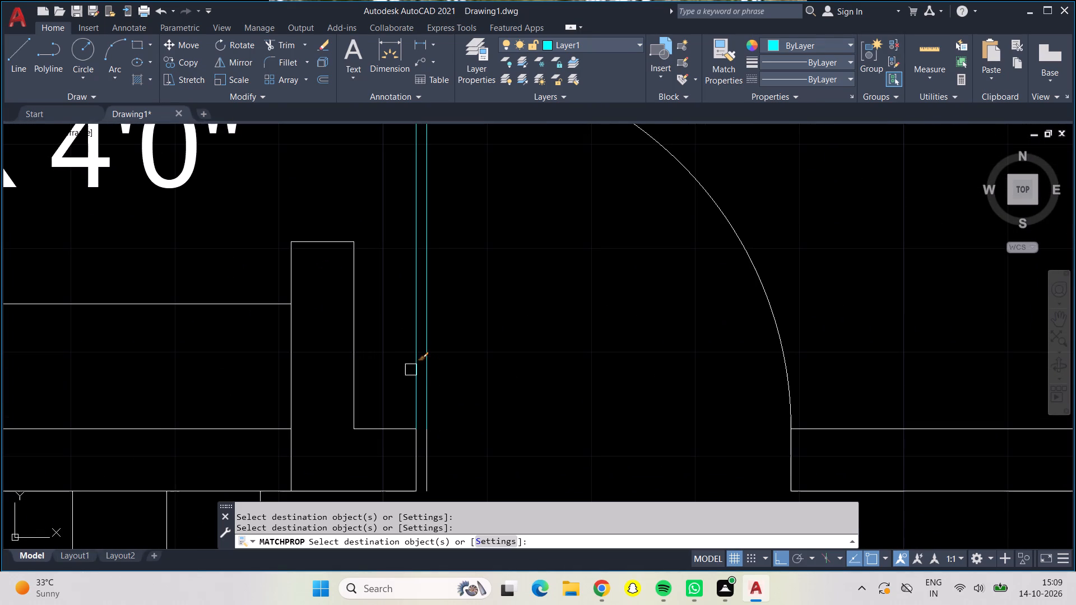
click(417, 378)
click(419, 456)
click(432, 462)
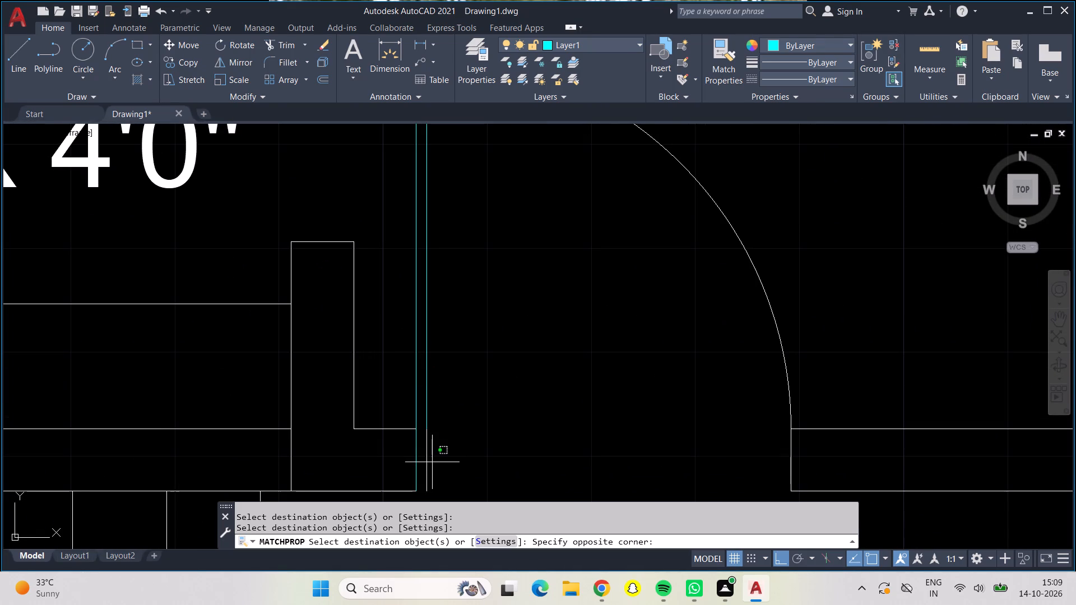
click(419, 460)
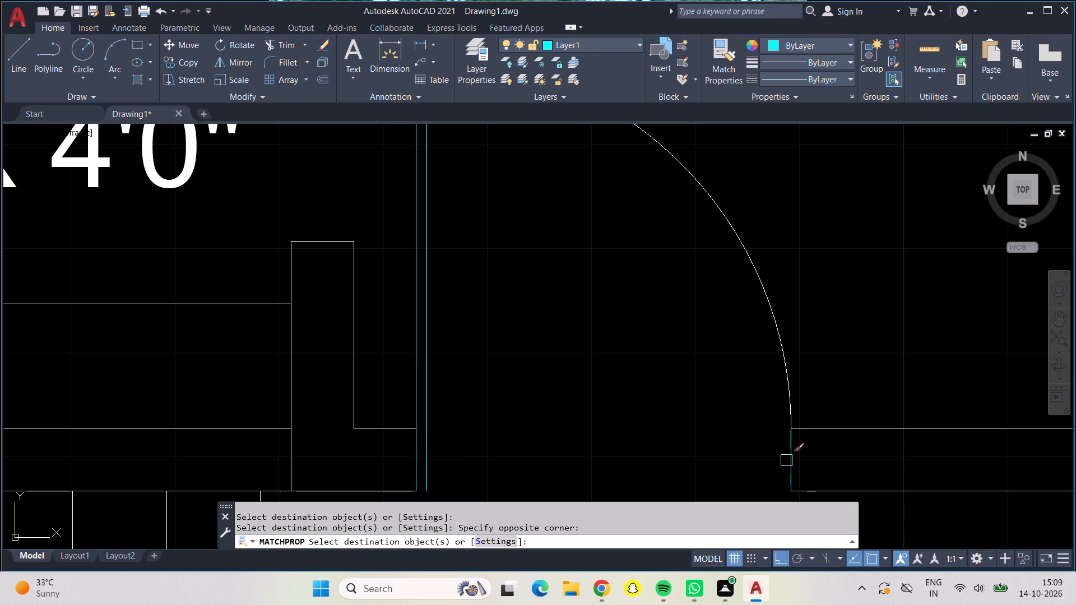
click(789, 459)
click(786, 383)
Match the cyan properties onto the Bed Room 2 living-hall door's leaf lines, swing arc and the wall-end line opposite the leaf.
scroll(786, 383, down, 2)
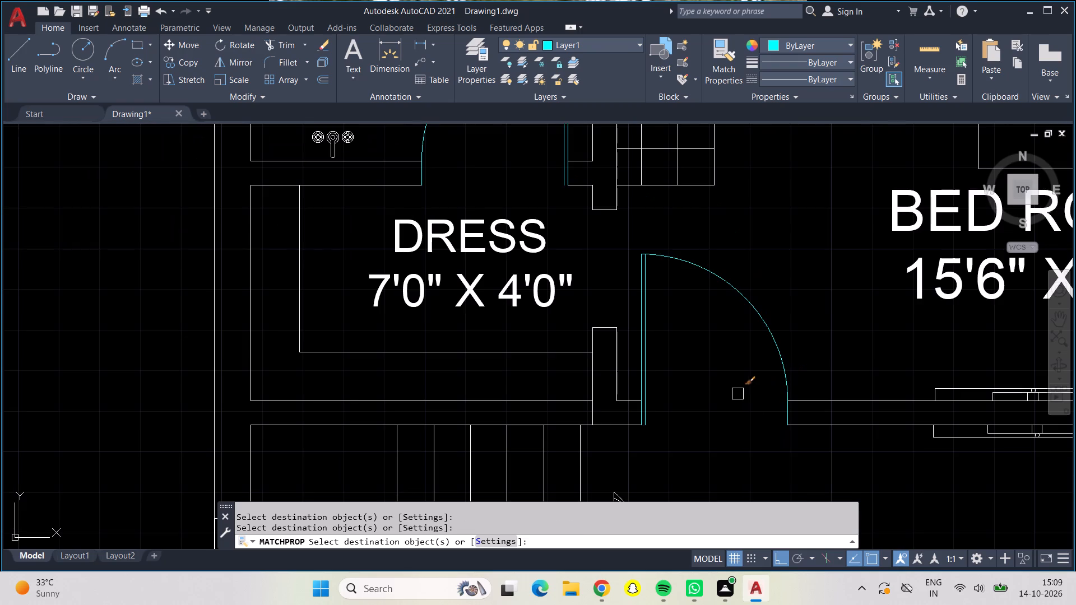
middle_drag(736, 394, 573, 305)
scroll(585, 334, down, 1)
middle_drag(588, 364, 495, 288)
scroll(588, 364, down, 1)
middle_drag(560, 350, 526, 217)
scroll(504, 401, up, 1)
middle_drag(504, 401, 438, 328)
scroll(501, 288, up, 3)
click(501, 288)
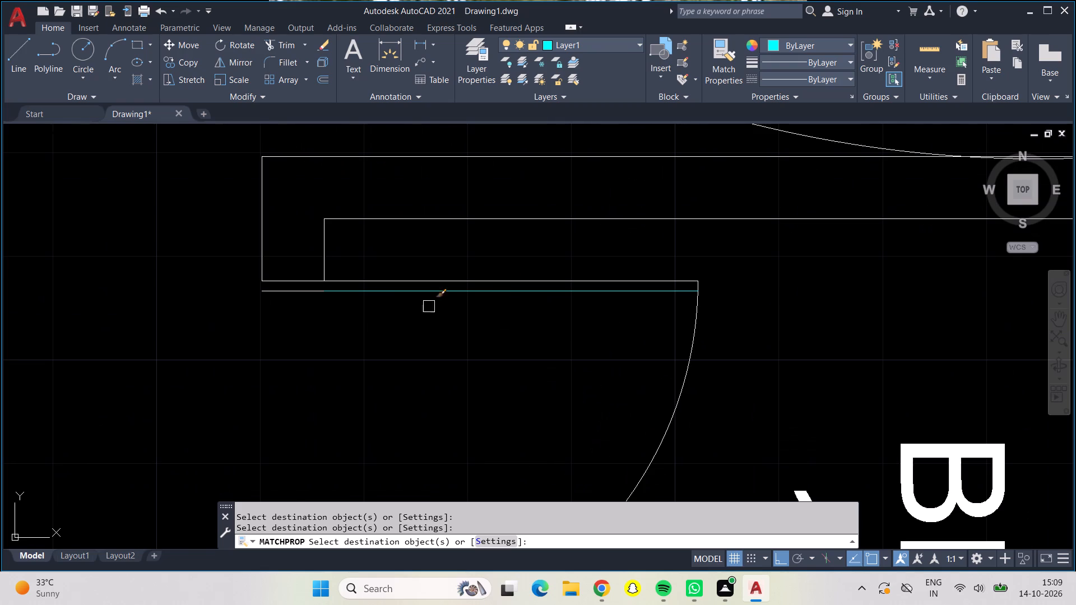
click(300, 288)
click(296, 274)
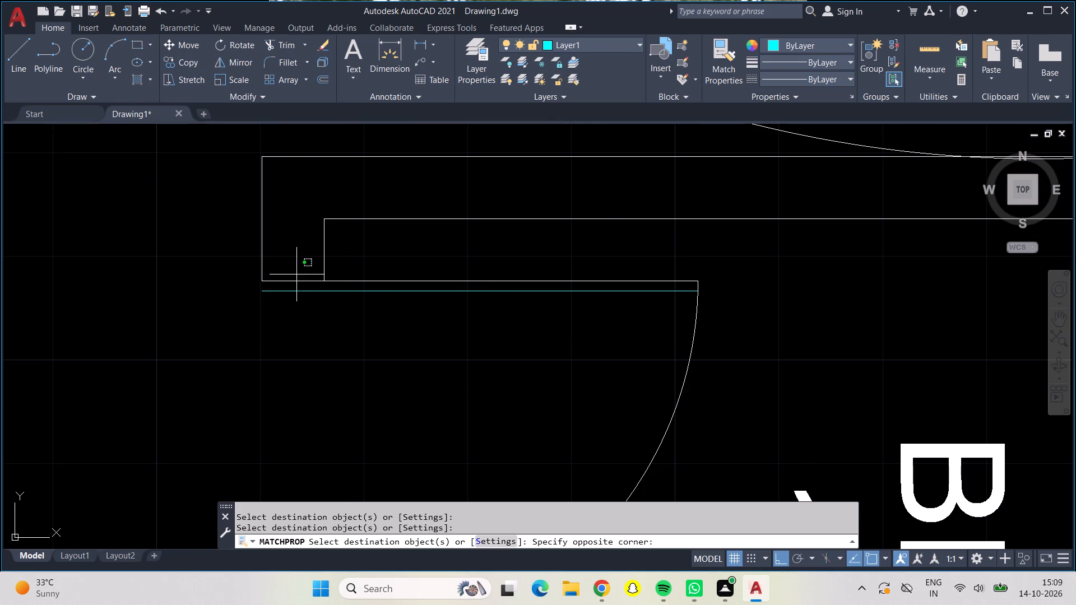
click(302, 286)
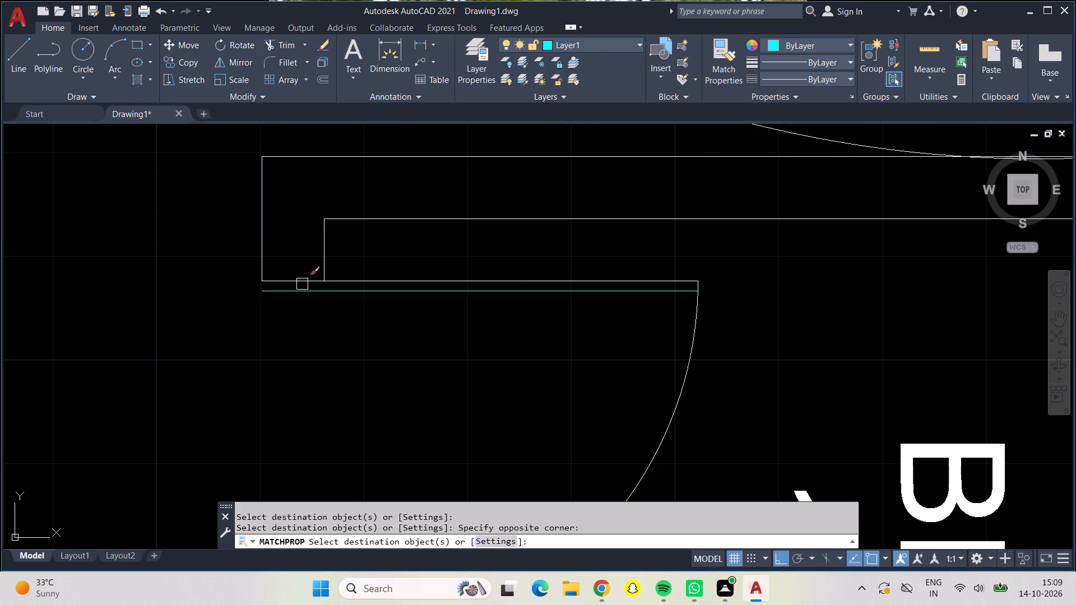
click(302, 284)
click(351, 281)
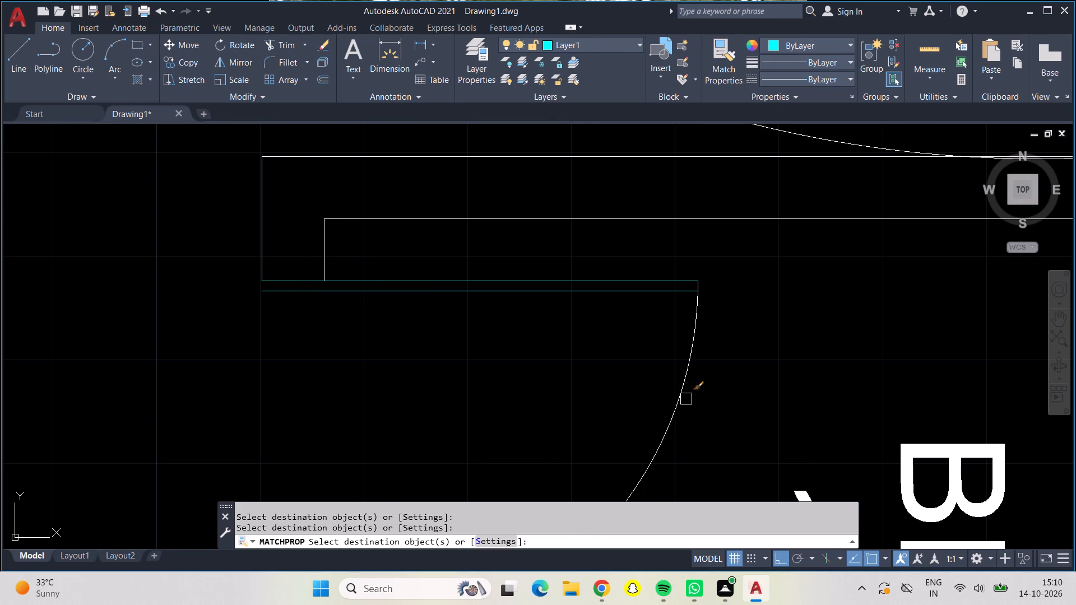
click(685, 382)
scroll(682, 383, down, 1)
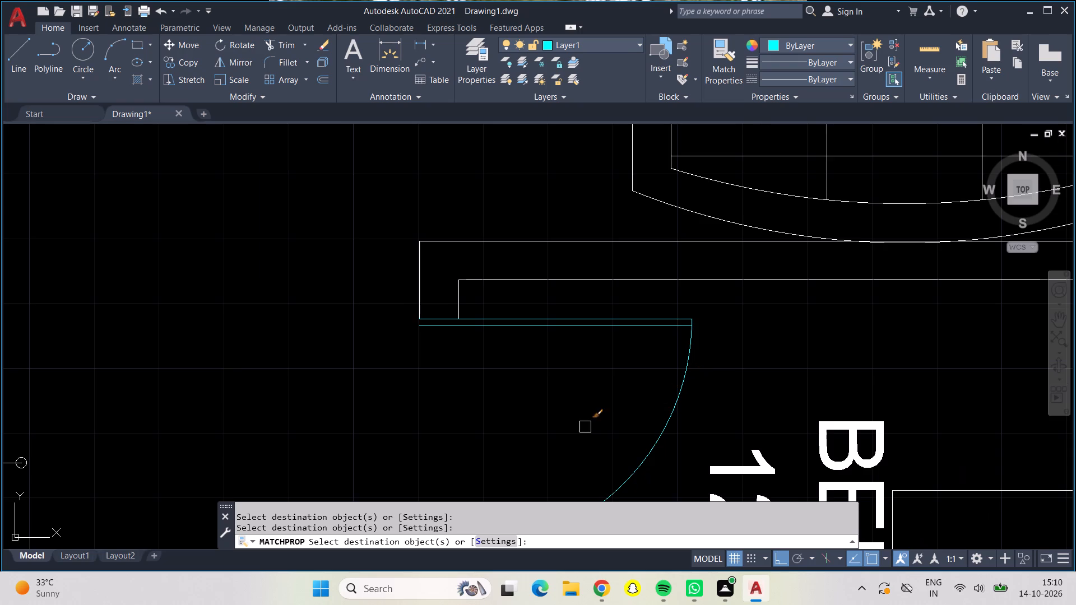
middle_drag(583, 427, 563, 273)
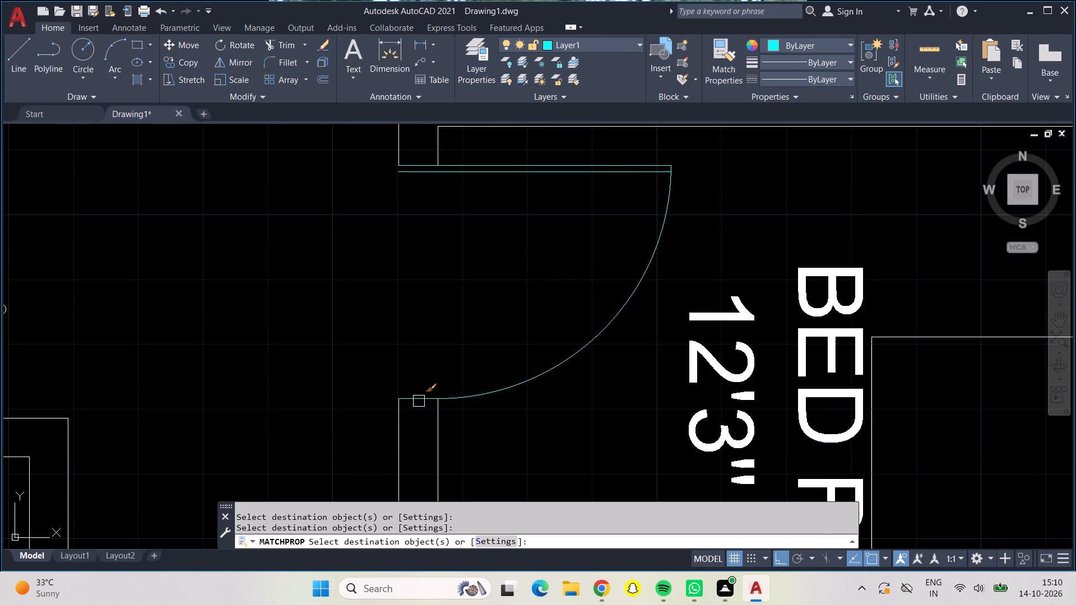
click(419, 401)
Match the cyan properties onto the 8'0" X 4'7" toilet door's swing arc, wall-end line and leaf lines.
scroll(440, 427, down, 1)
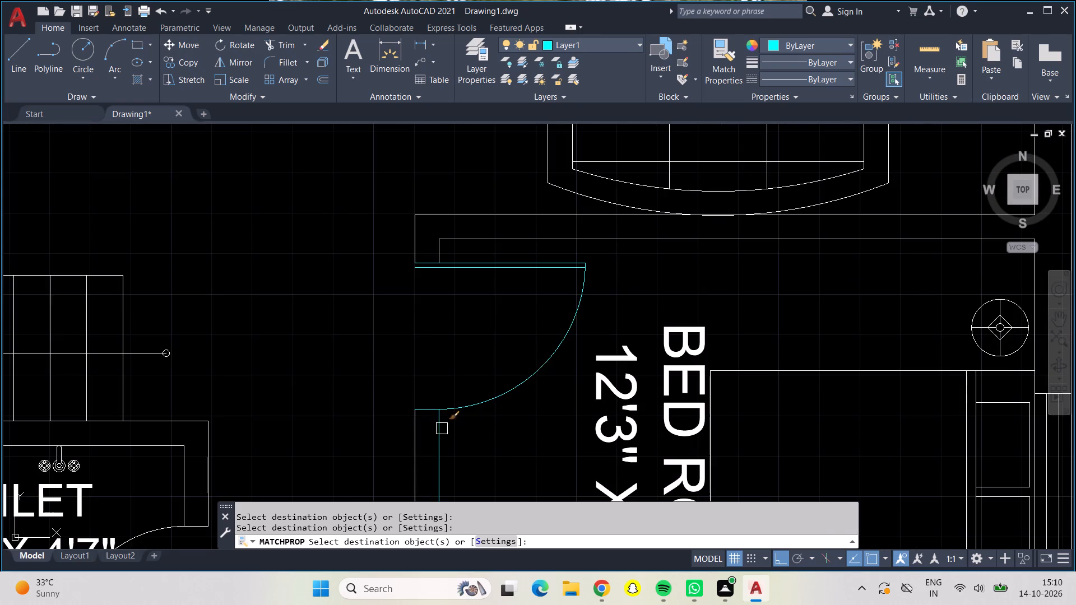
scroll(286, 345, down, 1)
scroll(308, 398, down, 1)
middle_drag(308, 398, 363, 404)
middle_drag(372, 402, 435, 358)
middle_drag(441, 346, 452, 320)
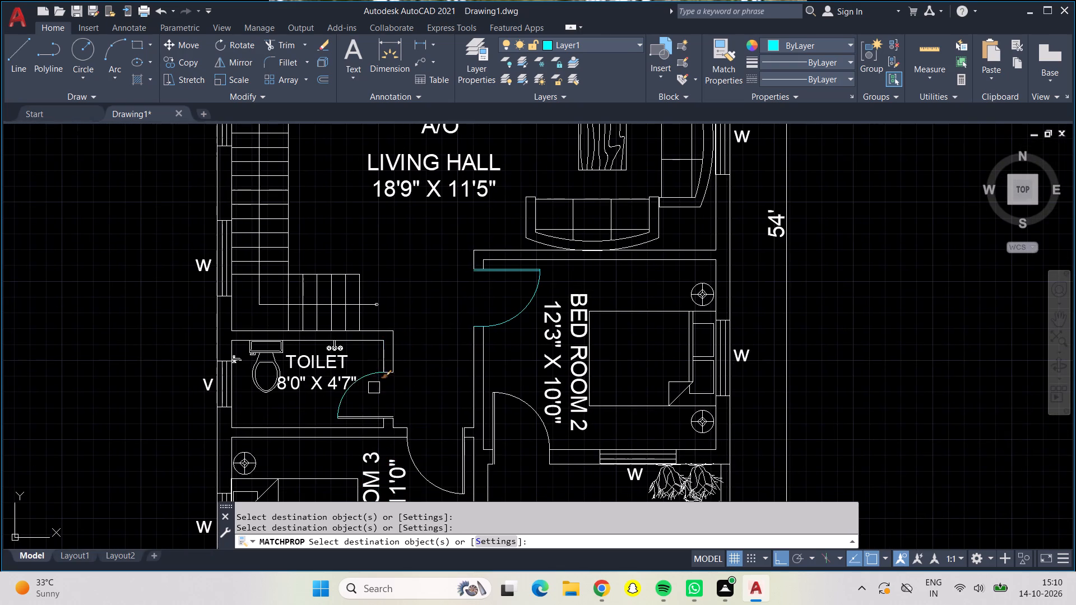
scroll(372, 405, up, 4)
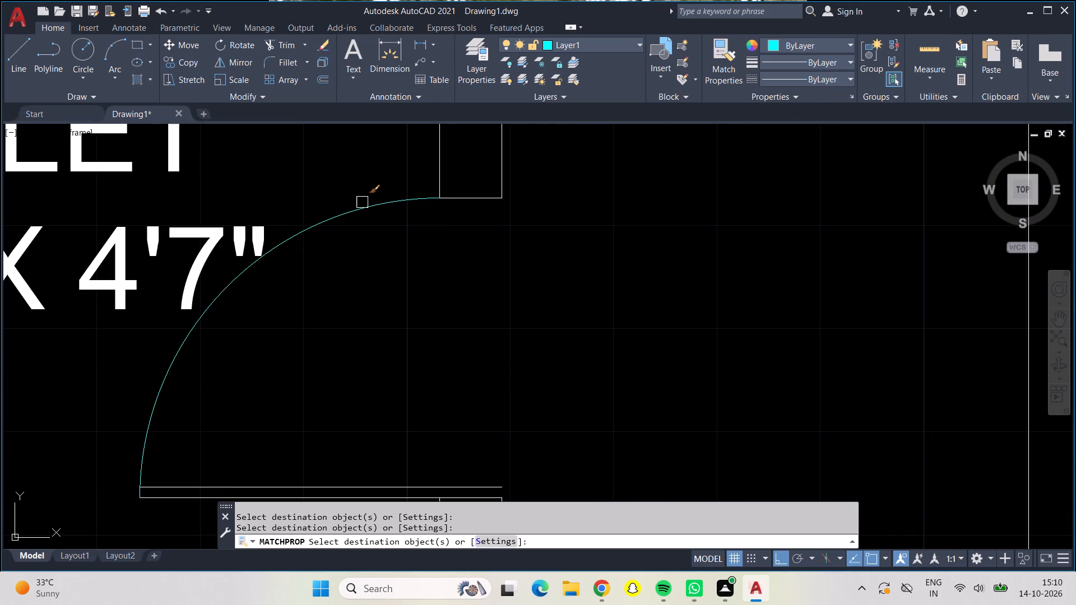
click(362, 202)
click(465, 200)
click(157, 487)
click(158, 502)
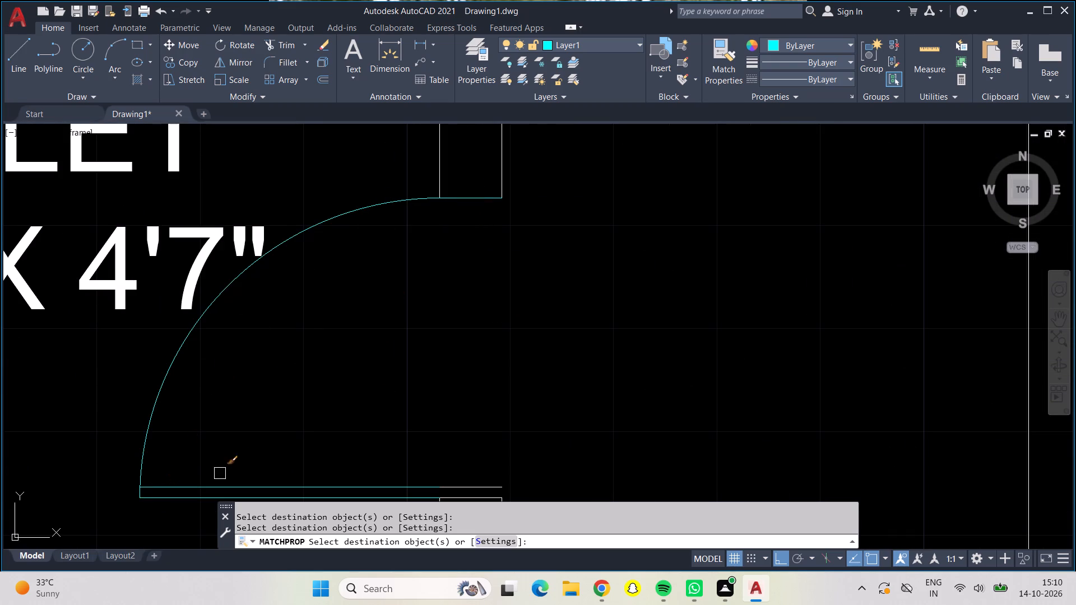
middle_drag(235, 466, 173, 352)
click(404, 375)
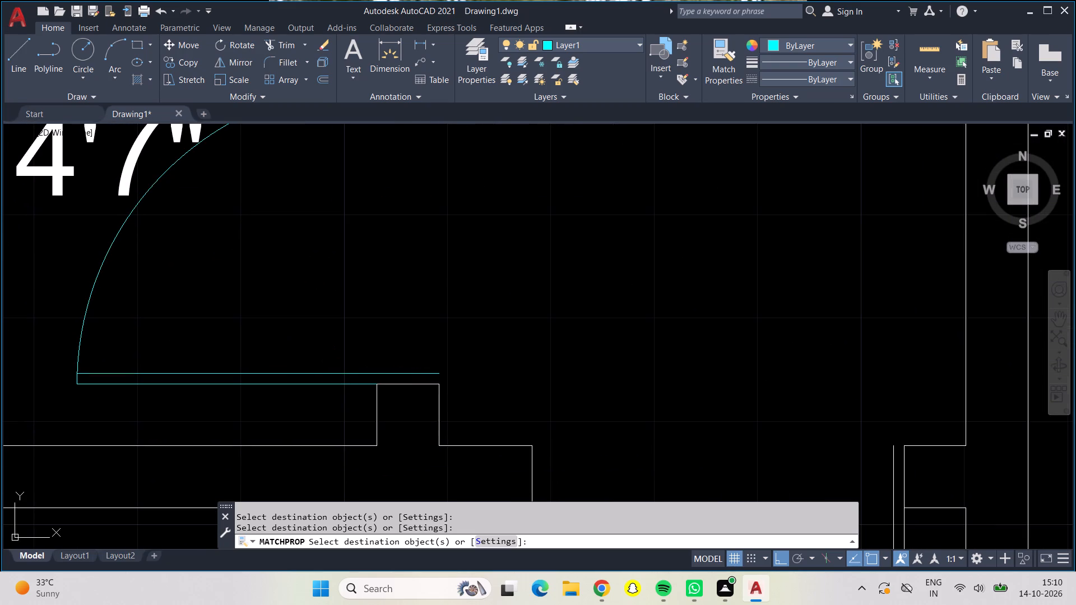
click(395, 389)
Match the cyan properties onto the Bed Room 3 entrance door's leaf lines, swing arc and the wall-end line opposite the leaf.
scroll(400, 389, down, 3)
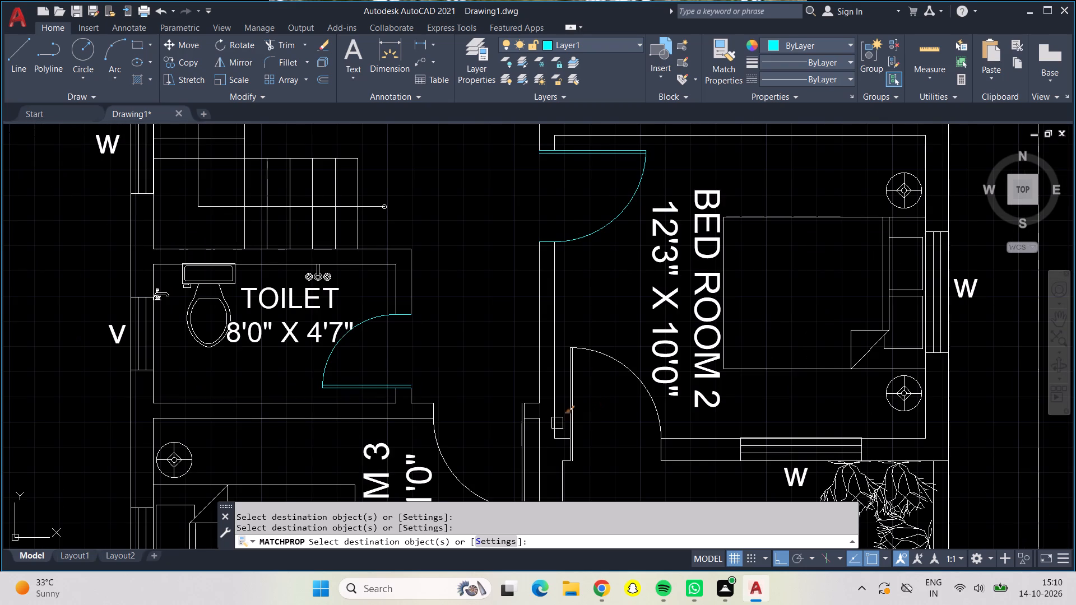
middle_drag(509, 335, 443, 233)
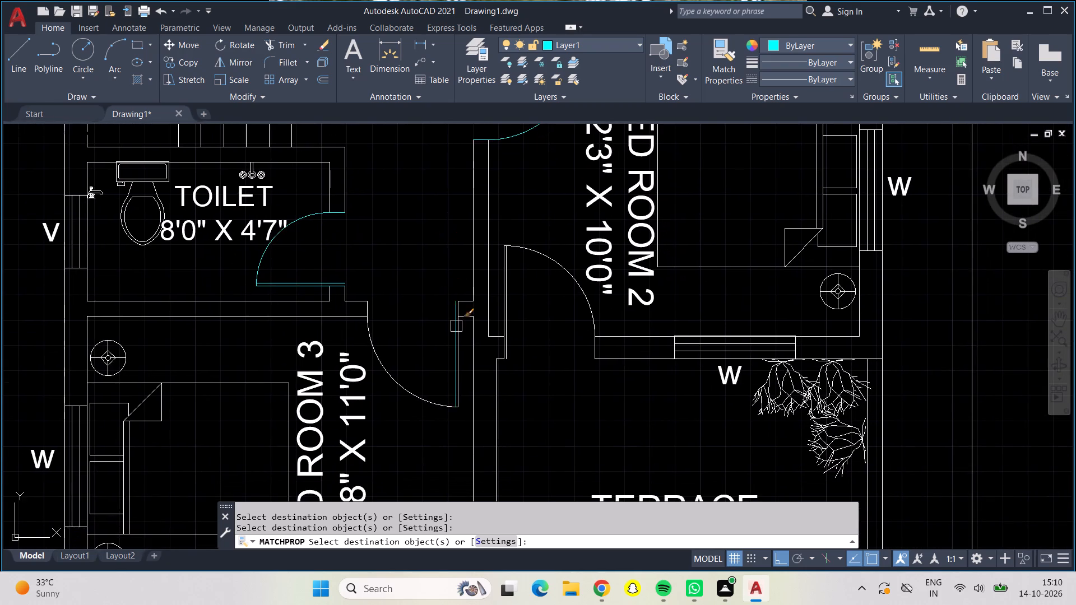
scroll(456, 328, up, 3)
click(465, 342)
click(453, 345)
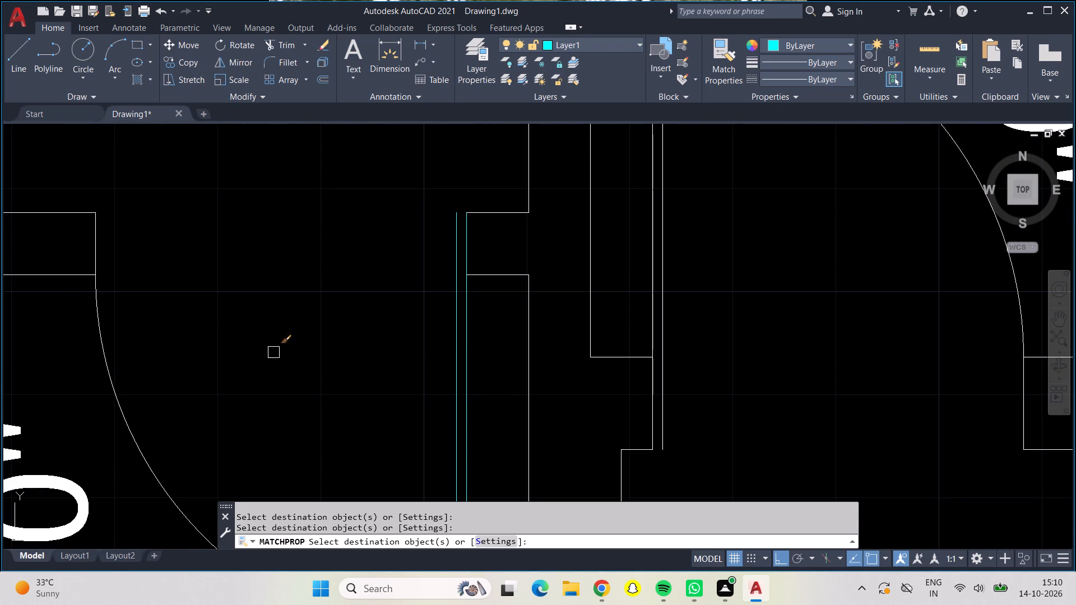
click(109, 364)
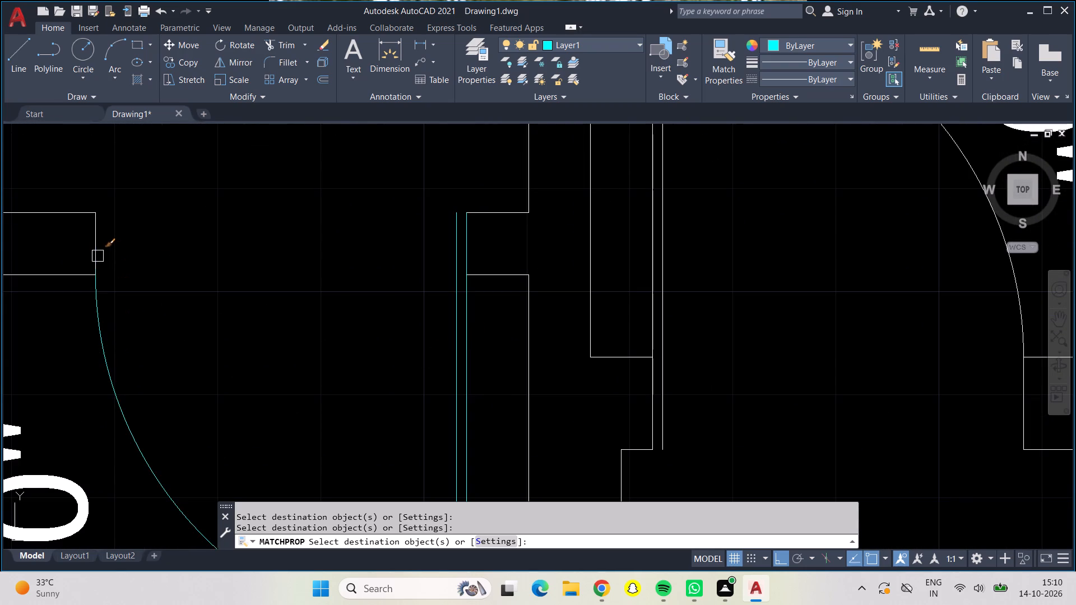
click(98, 256)
Match the cyan properties onto the Bed Room 2 terrace door's leaf lines, wall-end line and swing arc, including the separate leaf segments.
scroll(168, 276, down, 3)
scroll(388, 342, up, 3)
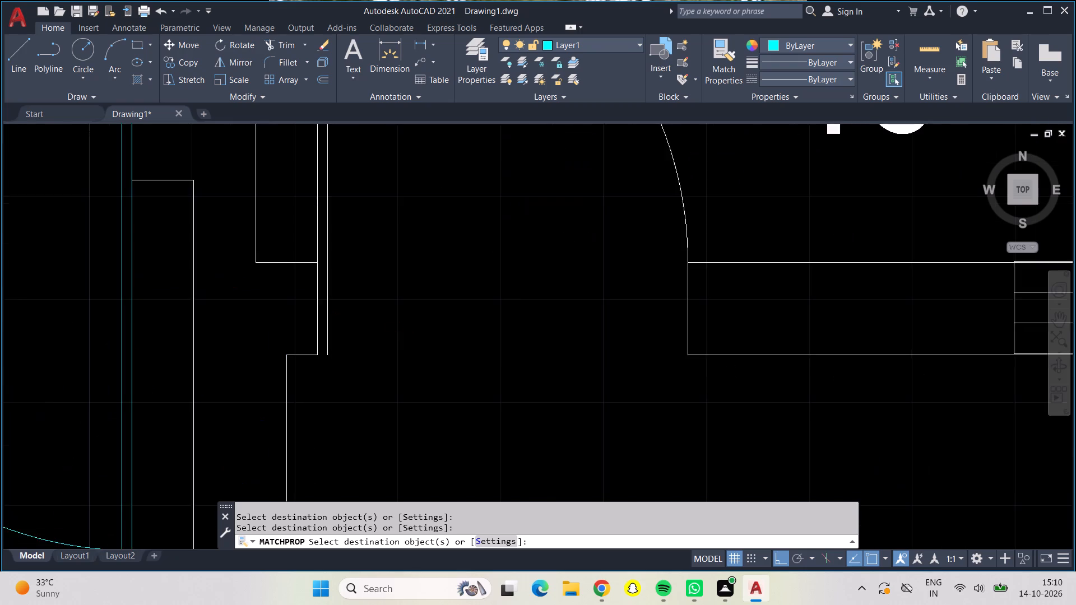
click(276, 335)
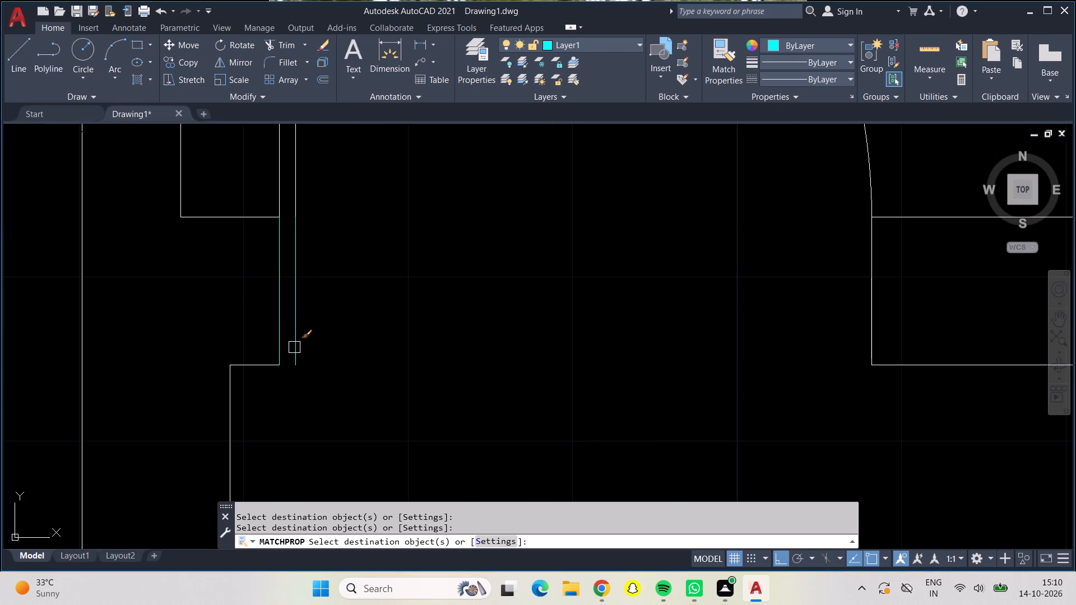
click(294, 347)
click(876, 334)
click(869, 164)
scroll(866, 166, down, 3)
scroll(805, 222, down, 1)
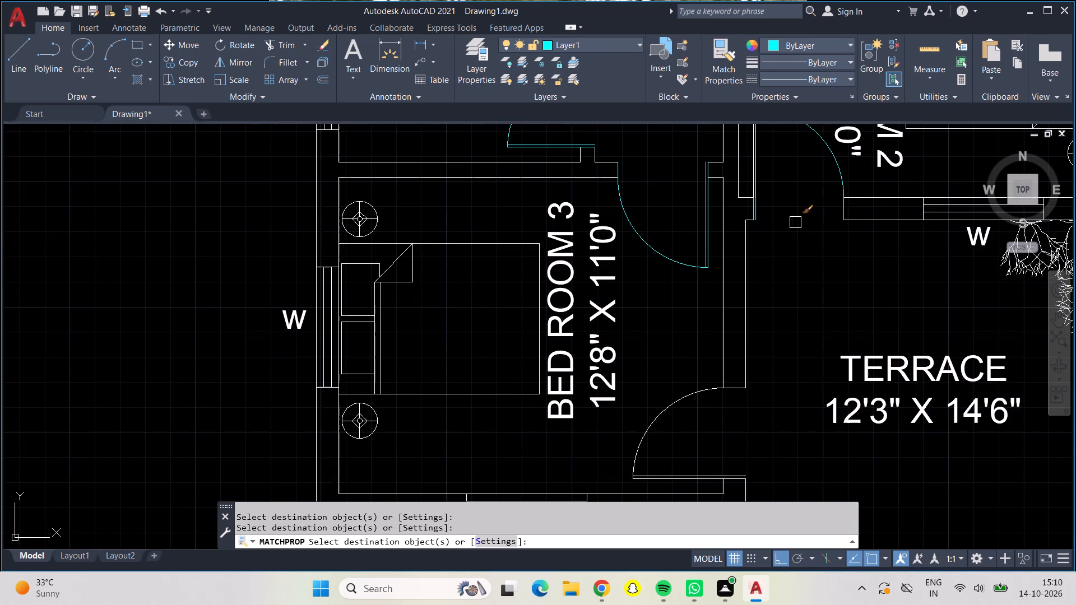
middle_drag(795, 222, 784, 369)
scroll(741, 308, up, 3)
click(741, 308)
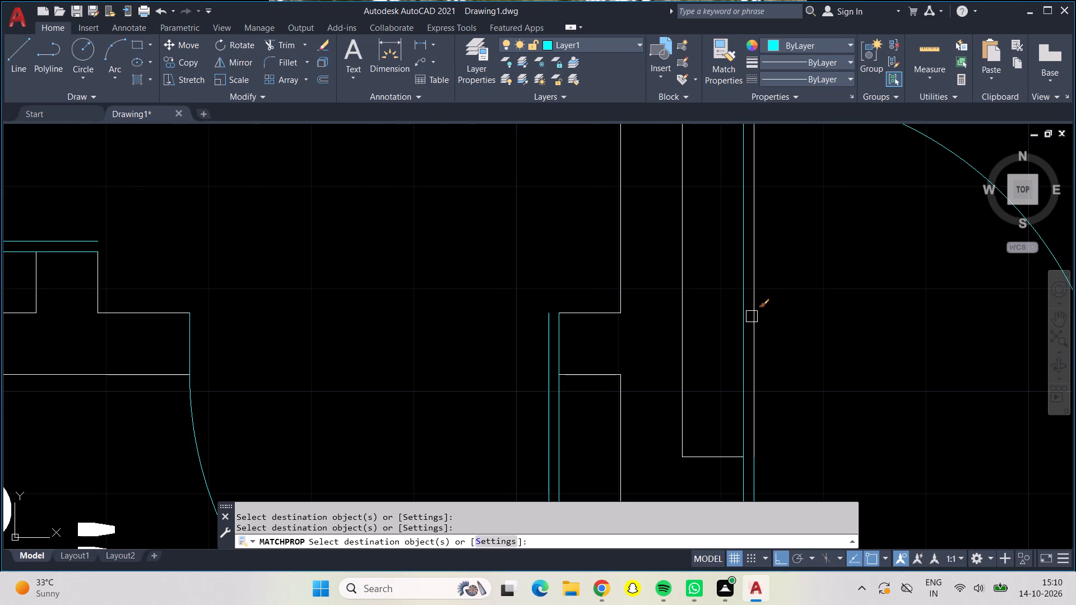
click(752, 317)
Match the cyan properties onto the Bed Room 3 terrace door's leaf segments, swing arc and the wall-end line above the arc.
scroll(752, 317, down, 4)
middle_drag(776, 333, 702, 218)
middle_drag(715, 340, 641, 231)
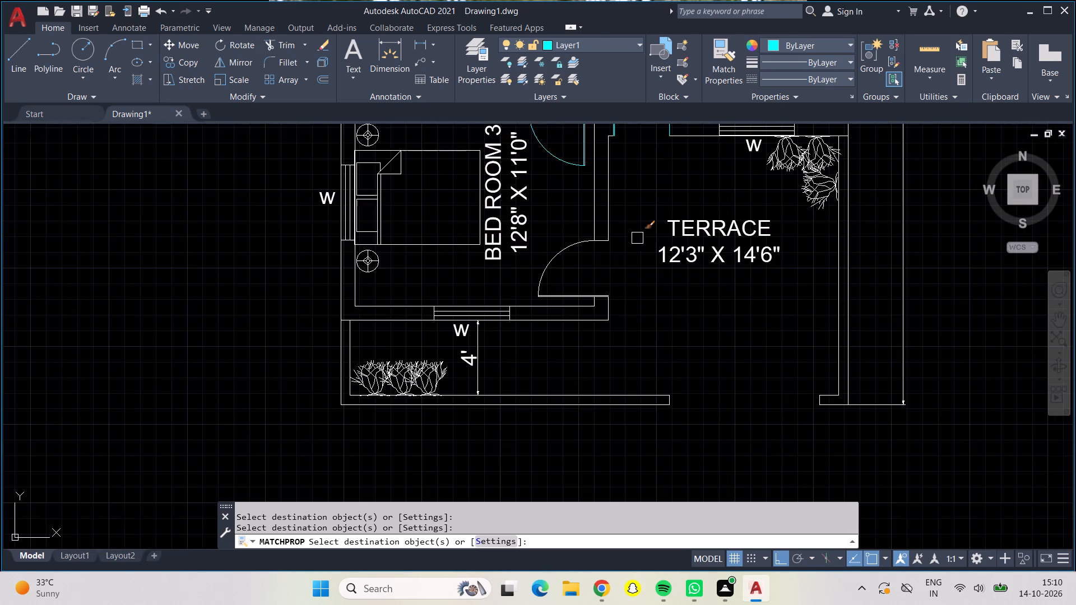
scroll(569, 308, up, 2)
click(569, 275)
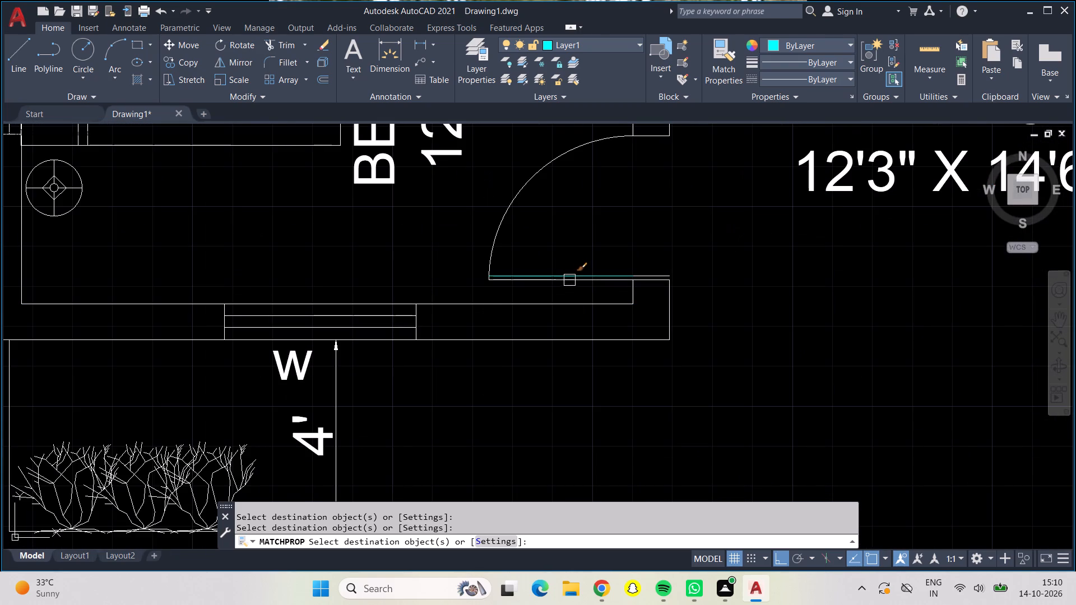
click(569, 281)
click(650, 283)
click(651, 274)
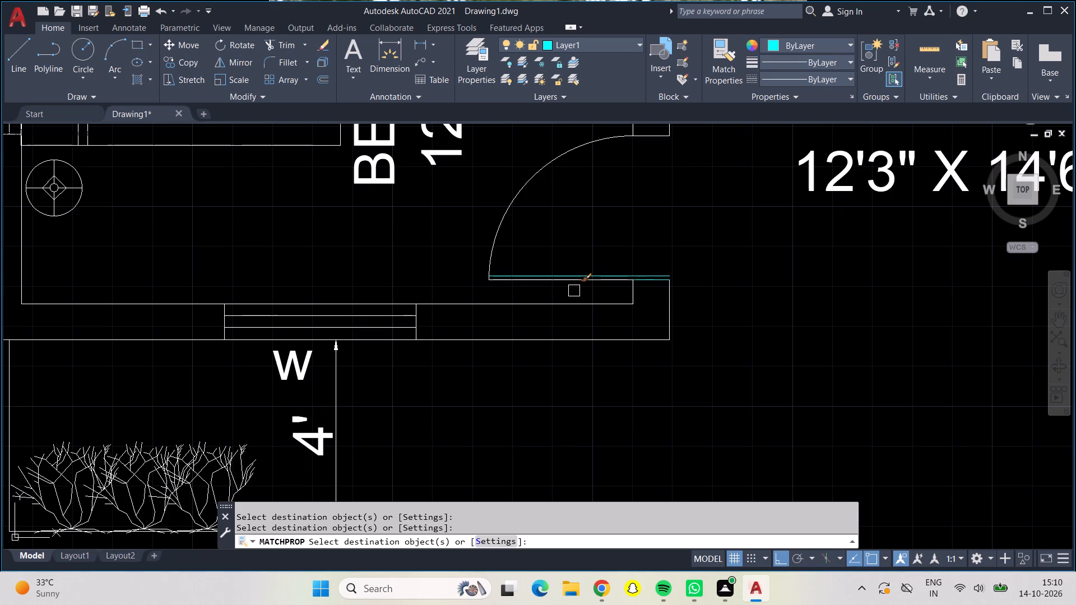
click(574, 283)
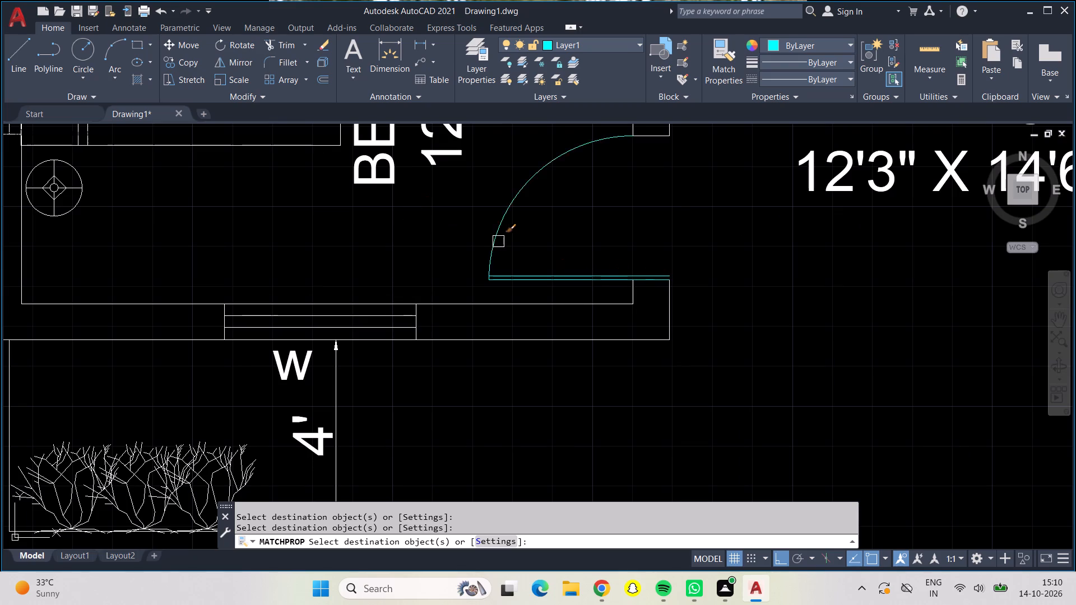
click(502, 241)
click(481, 230)
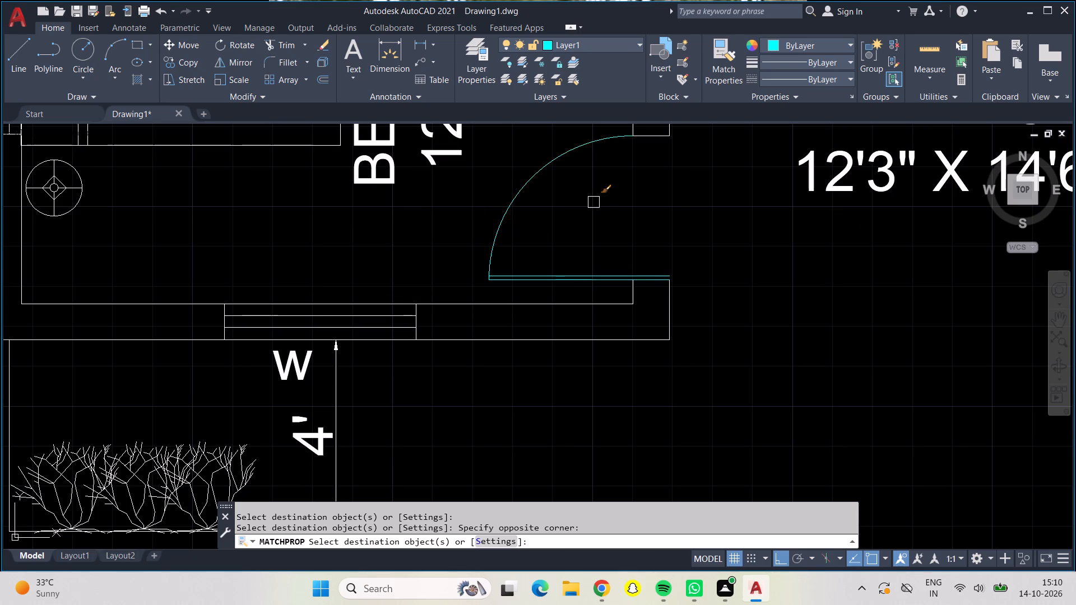
click(653, 138)
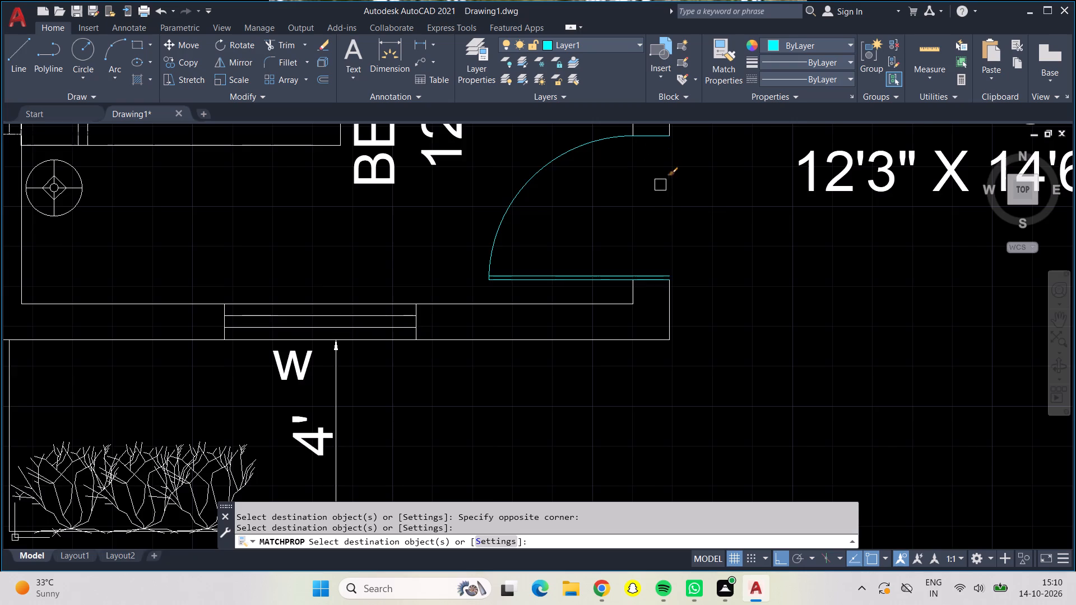
Examine the floor plan from the terrace up to the balcony for door elements that still need the cyan properties.
scroll(660, 185, down, 2)
middle_drag(660, 192, 544, 395)
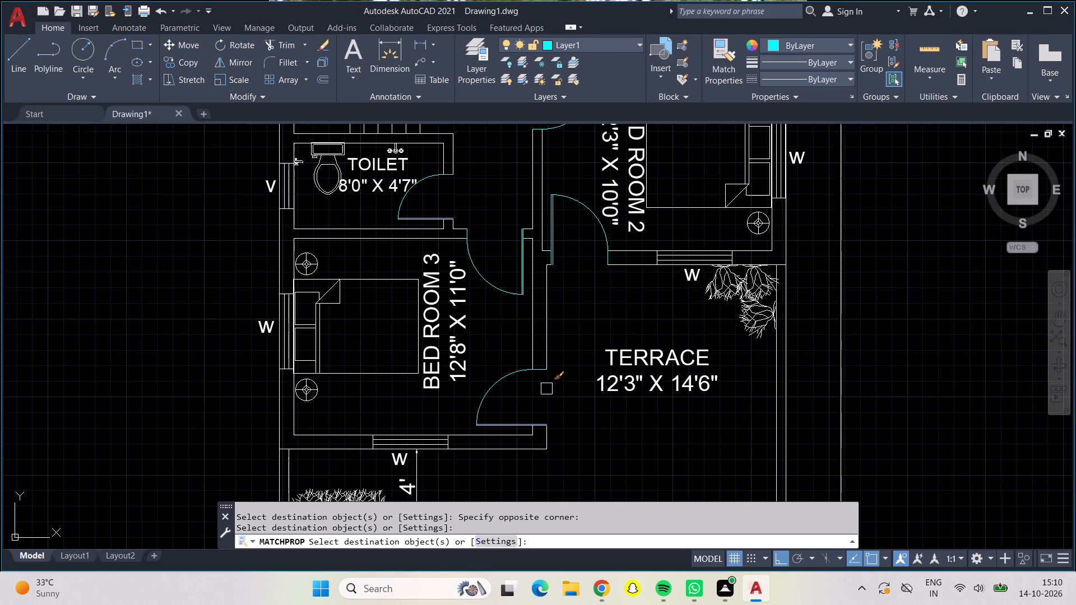
scroll(553, 374, down, 1)
middle_drag(573, 325, 569, 510)
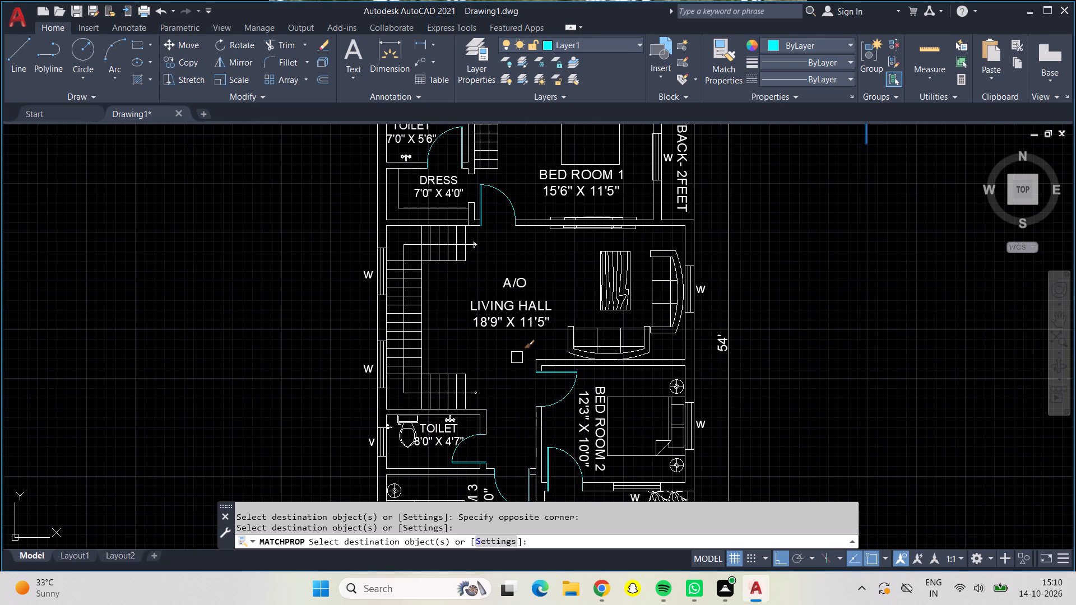
middle_drag(541, 243, 540, 412)
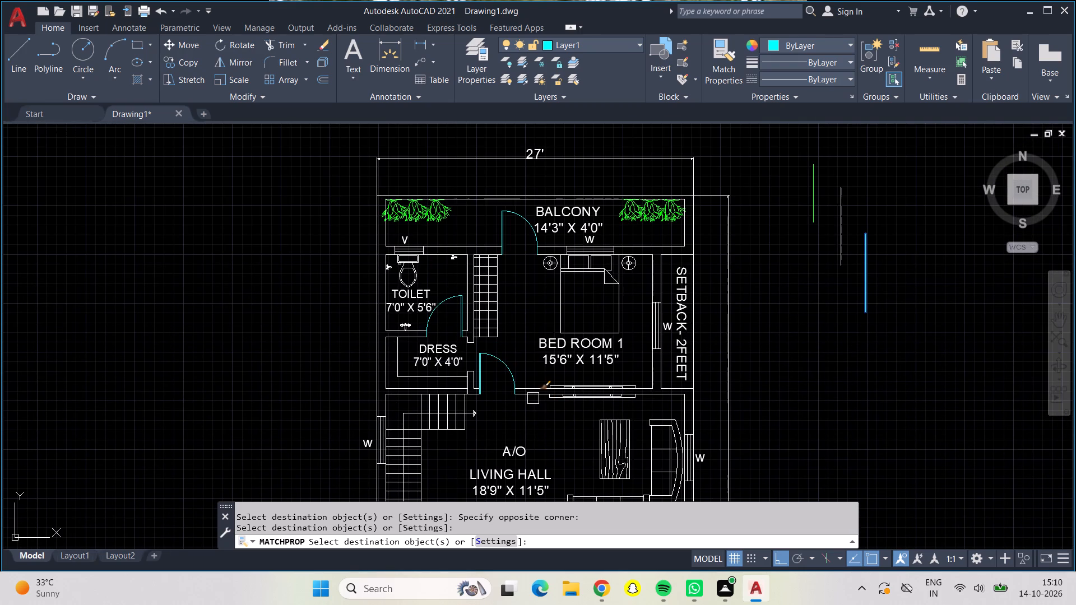
middle_drag(529, 368, 526, 276)
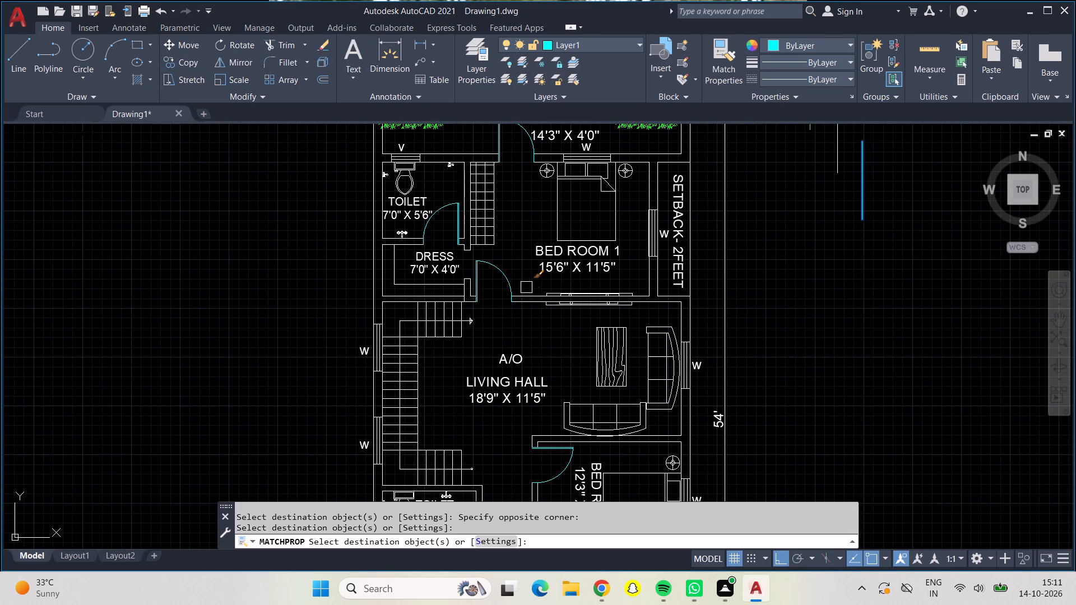
scroll(595, 309, up, 1)
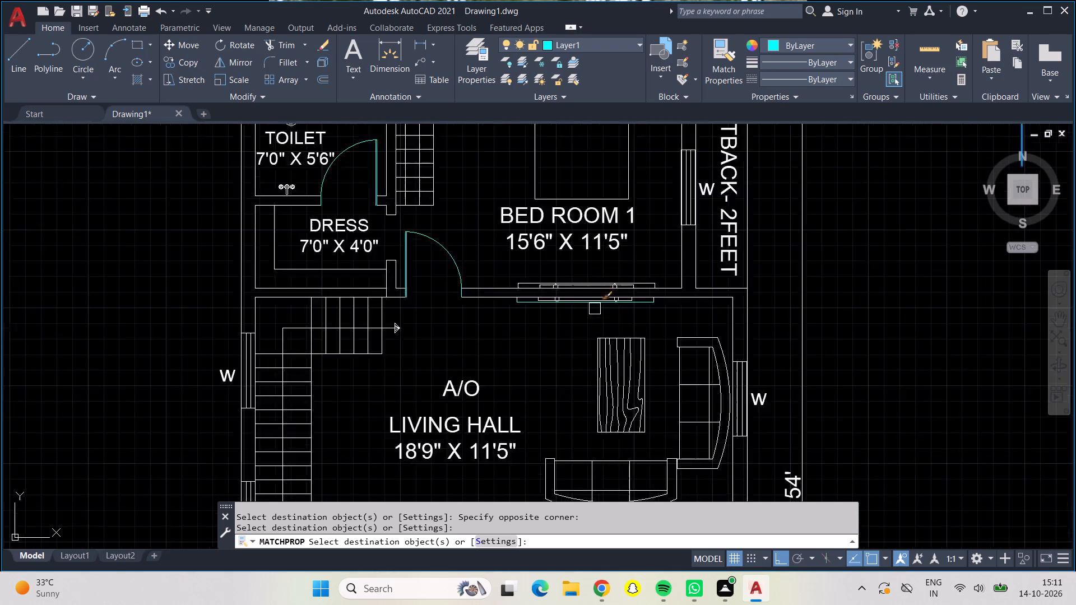
scroll(595, 309, up, 3)
scroll(594, 280, down, 3)
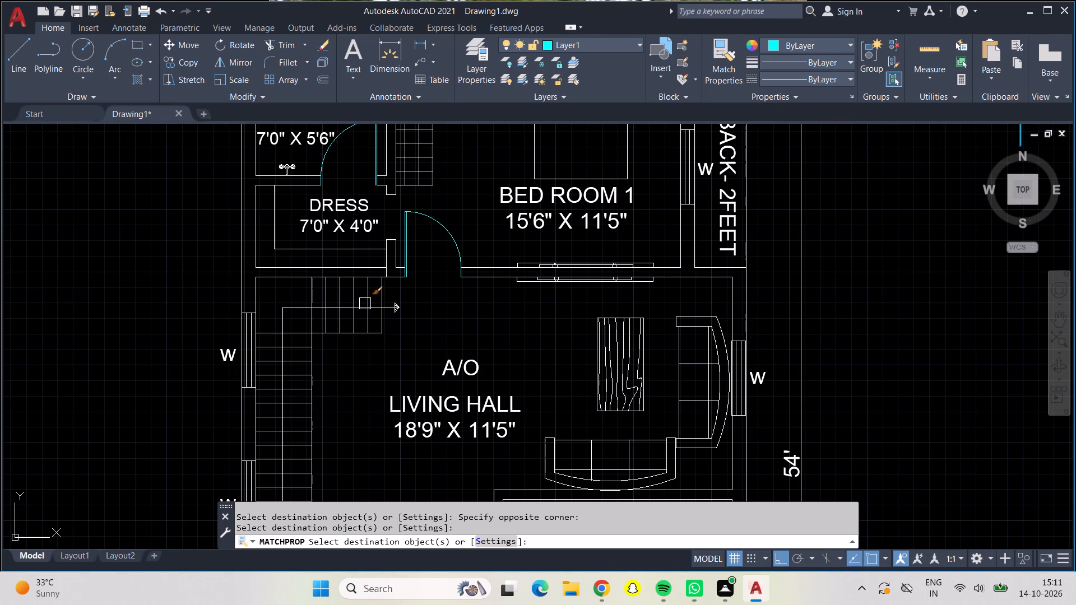
Examine the upper stair arrow in the living hall and the plan down to the terrace for elements still uncoloured.
scroll(394, 308, up, 7)
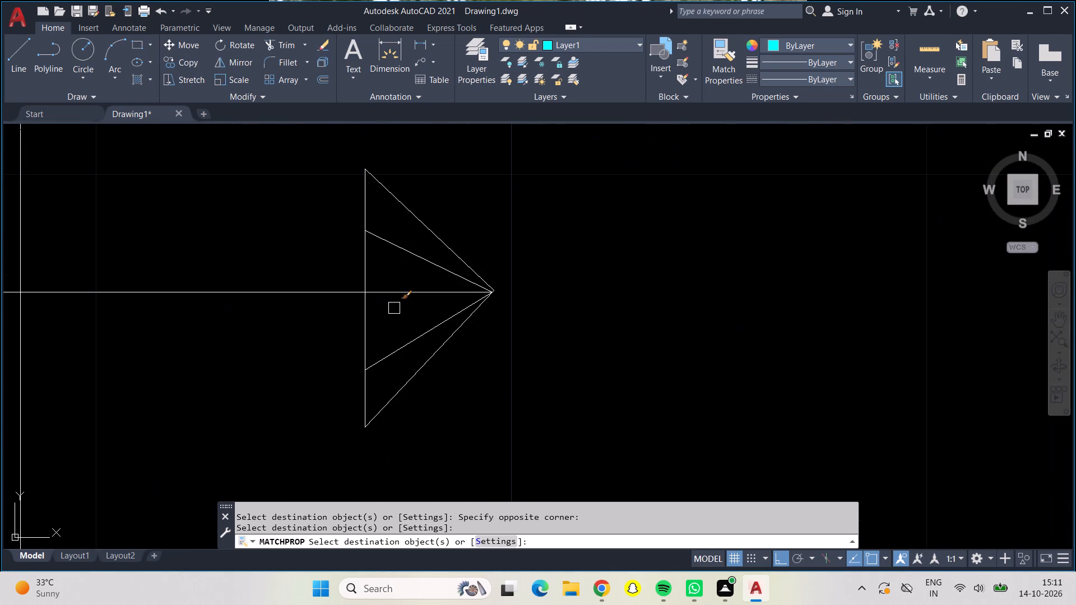
scroll(394, 308, down, 7)
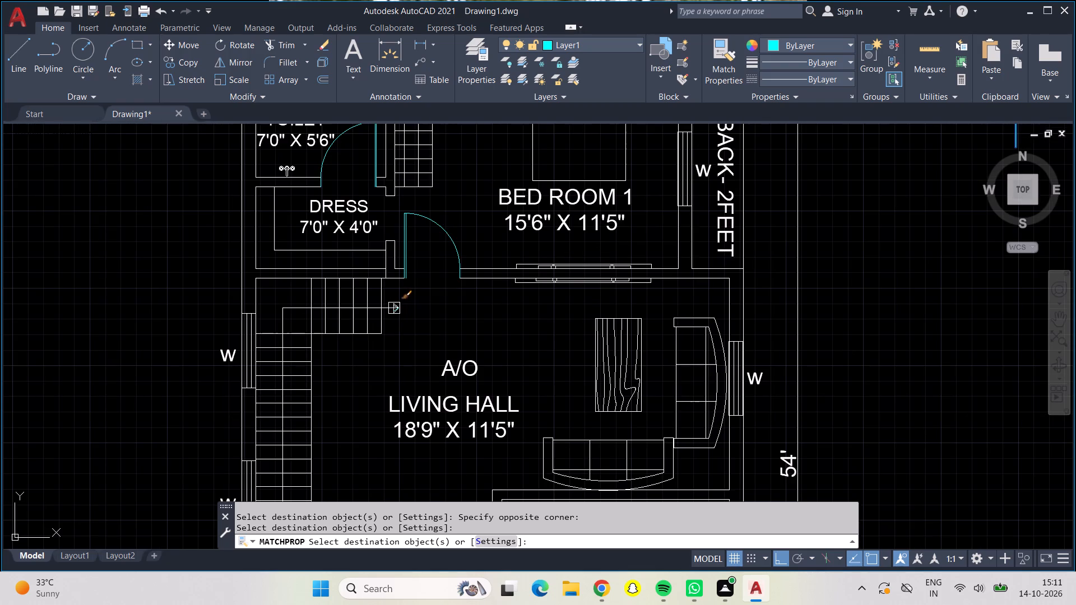
key(Escape)
scroll(482, 261, down, 2)
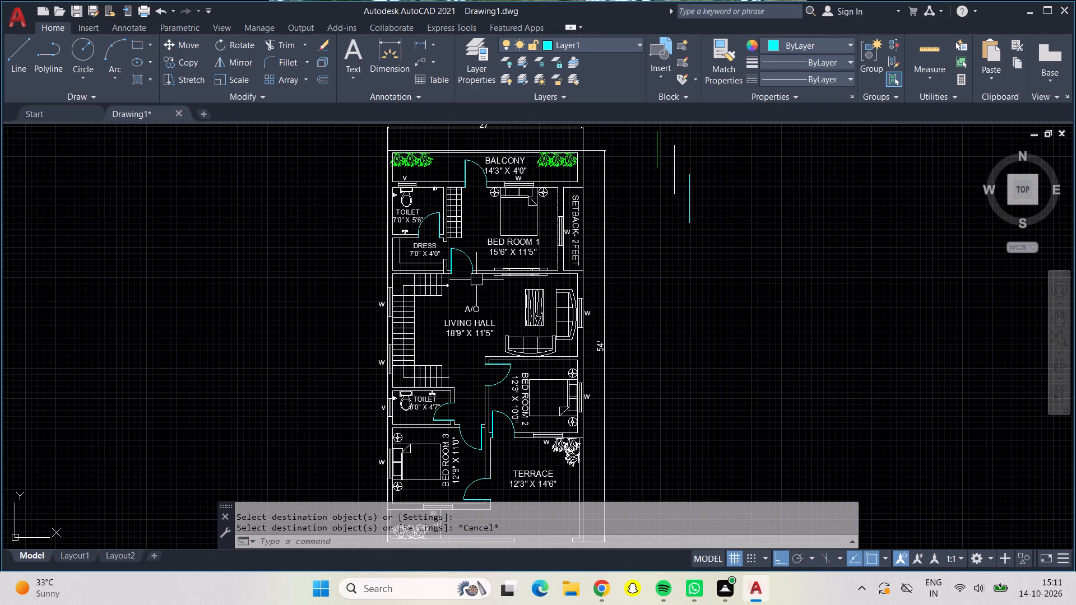
middle_drag(475, 295, 425, 215)
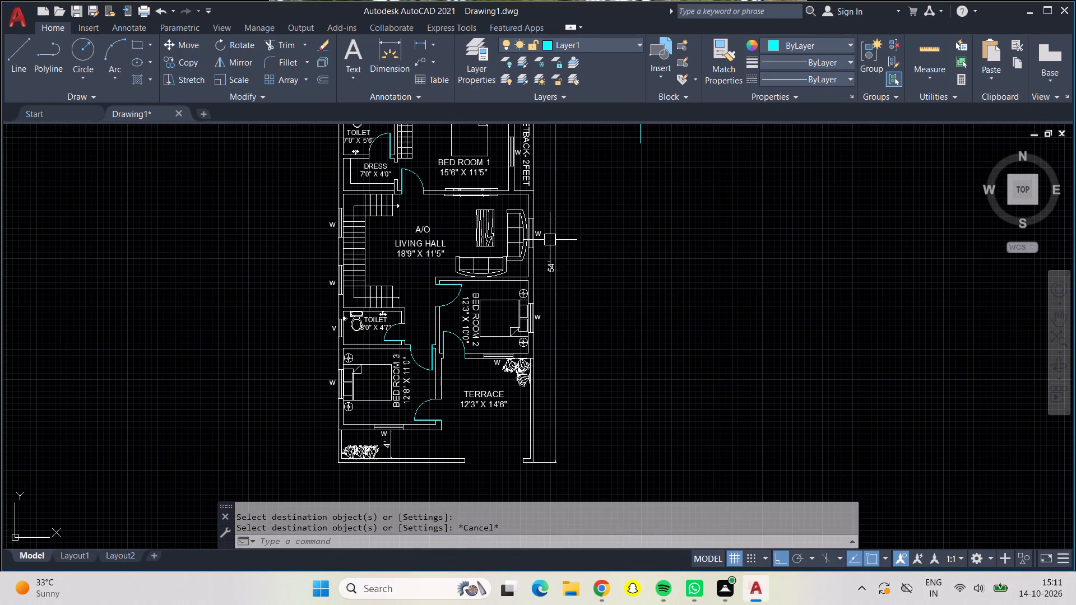
middle_drag(604, 234, 611, 295)
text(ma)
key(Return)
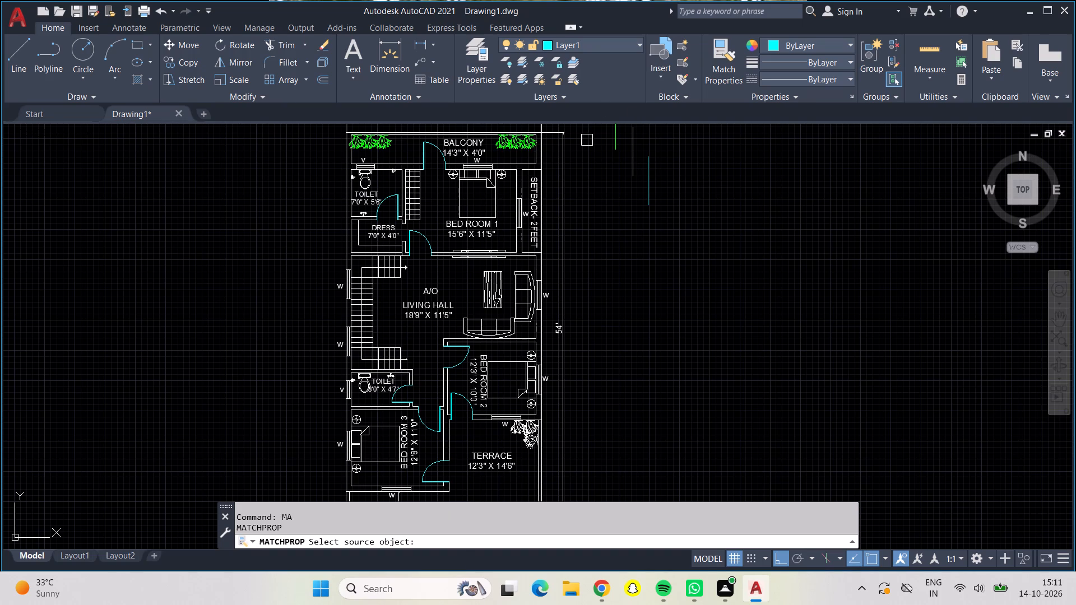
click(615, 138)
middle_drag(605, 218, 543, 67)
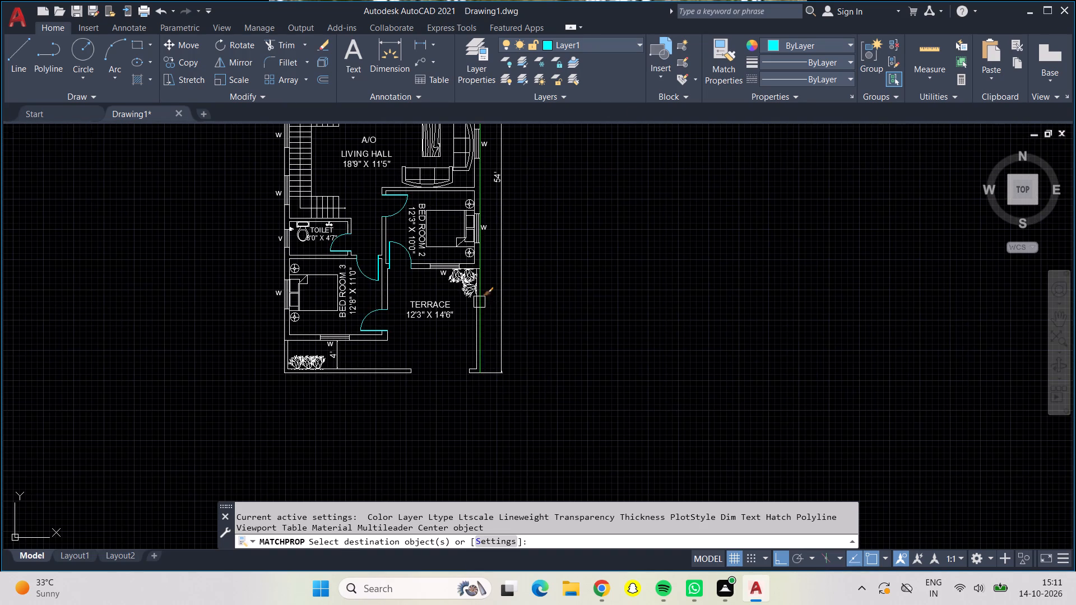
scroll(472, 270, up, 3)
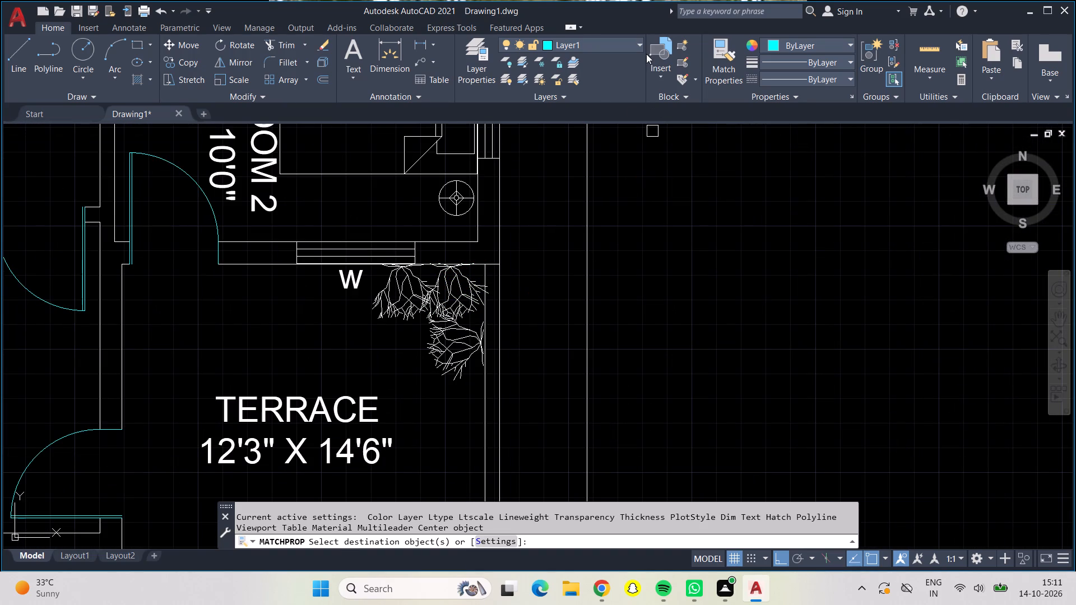
Make Defpoints the current layer.
click(637, 44)
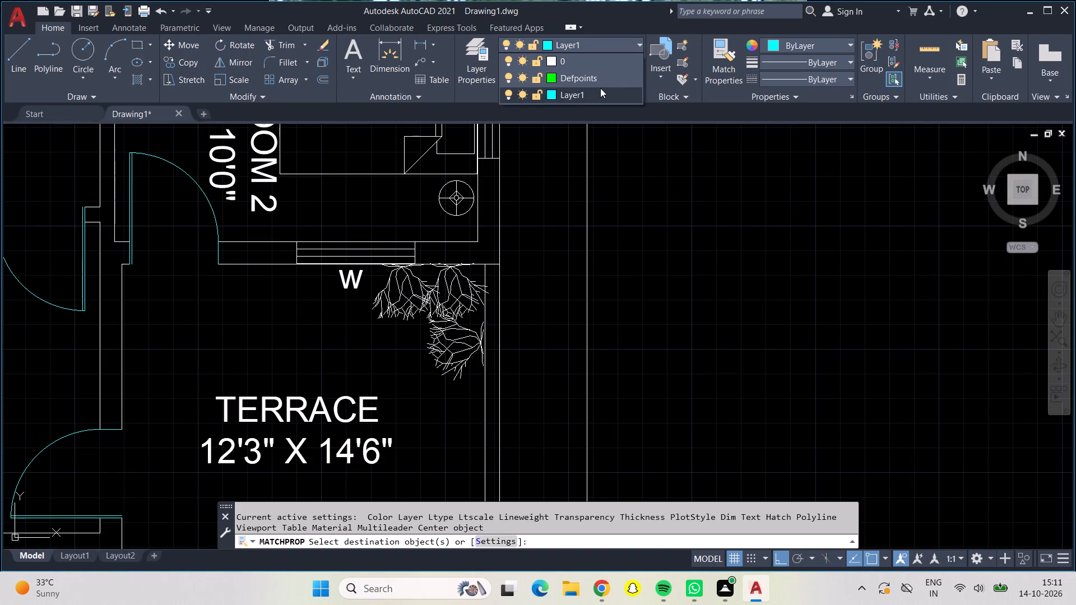
double_click(595, 85)
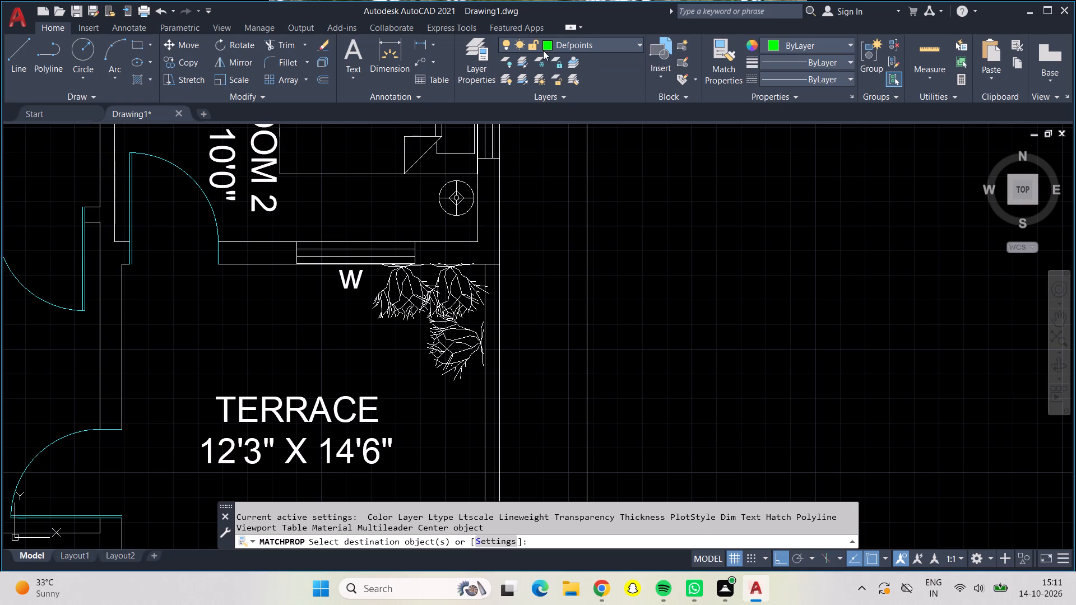
Set the current object colour to index colour 72 and end the property matching.
double_click(543, 50)
double_click(774, 42)
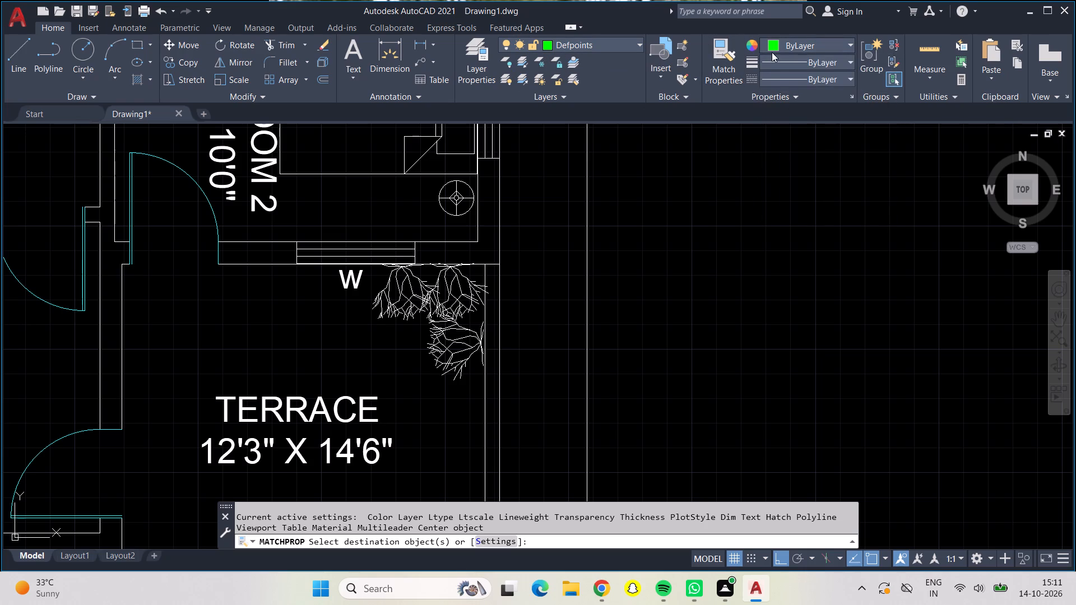
click(771, 44)
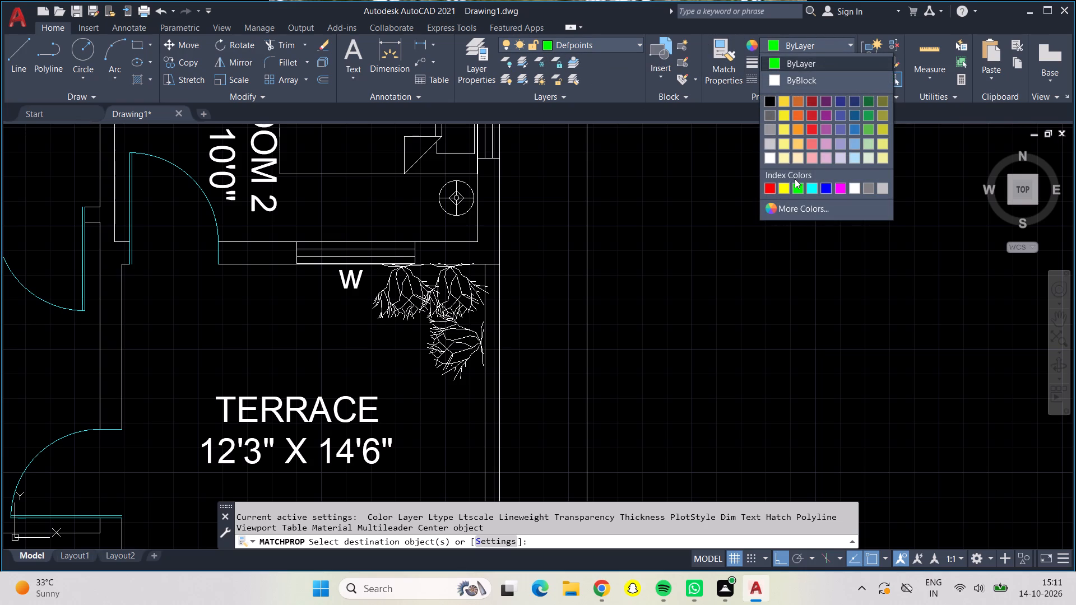
click(774, 211)
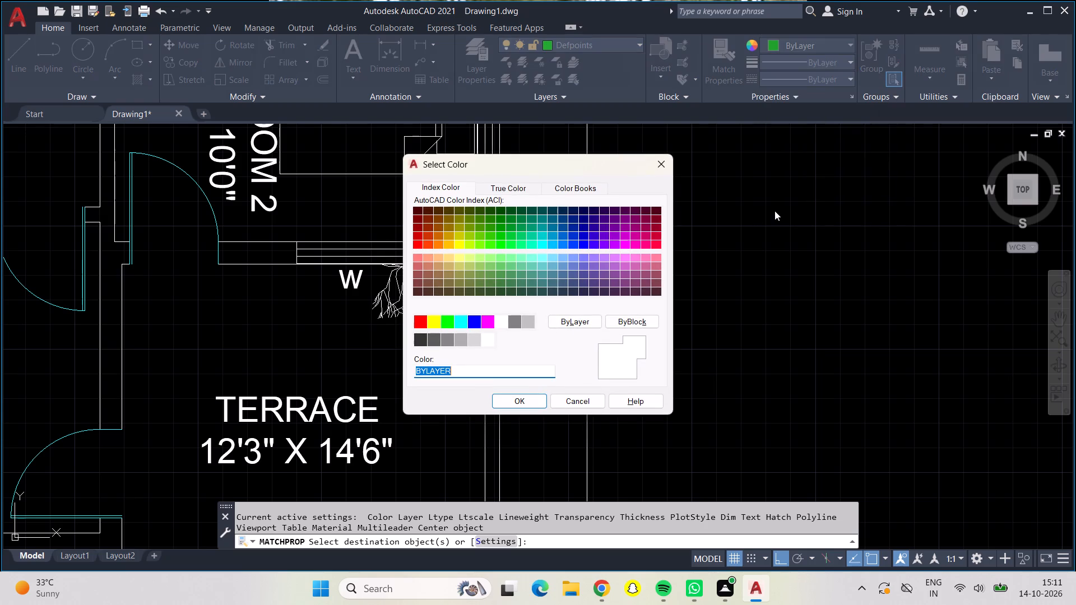
click(474, 236)
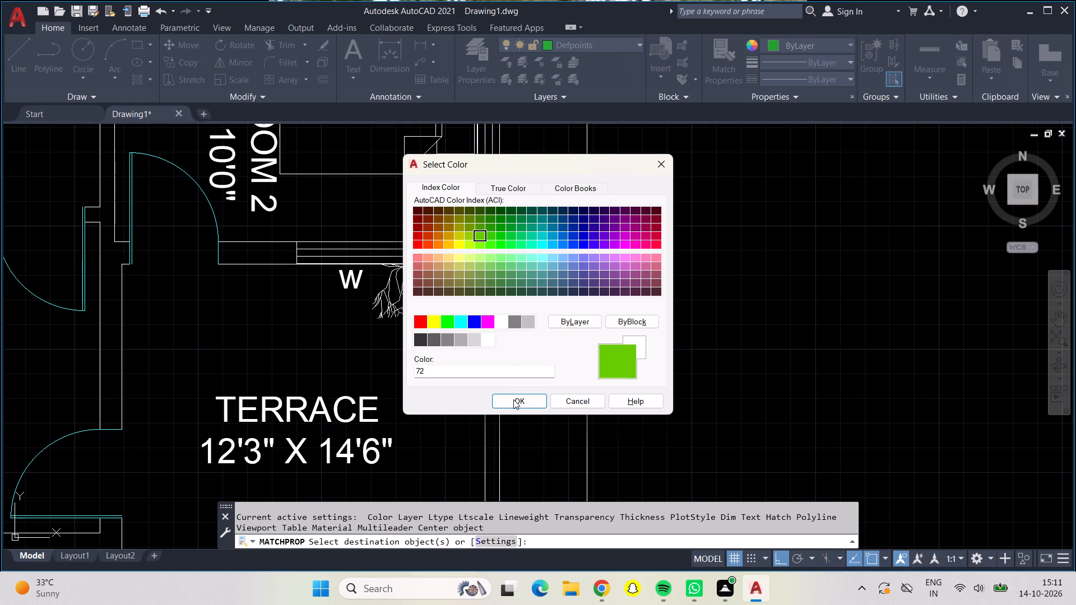
click(514, 403)
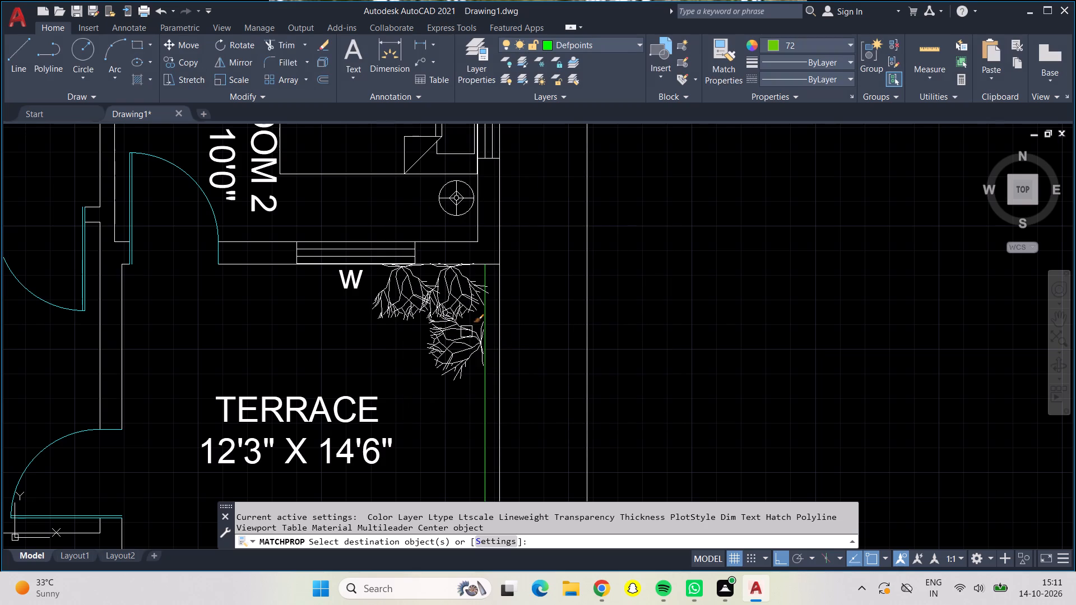
scroll(607, 270, down, 2)
middle_drag(714, 247, 719, 288)
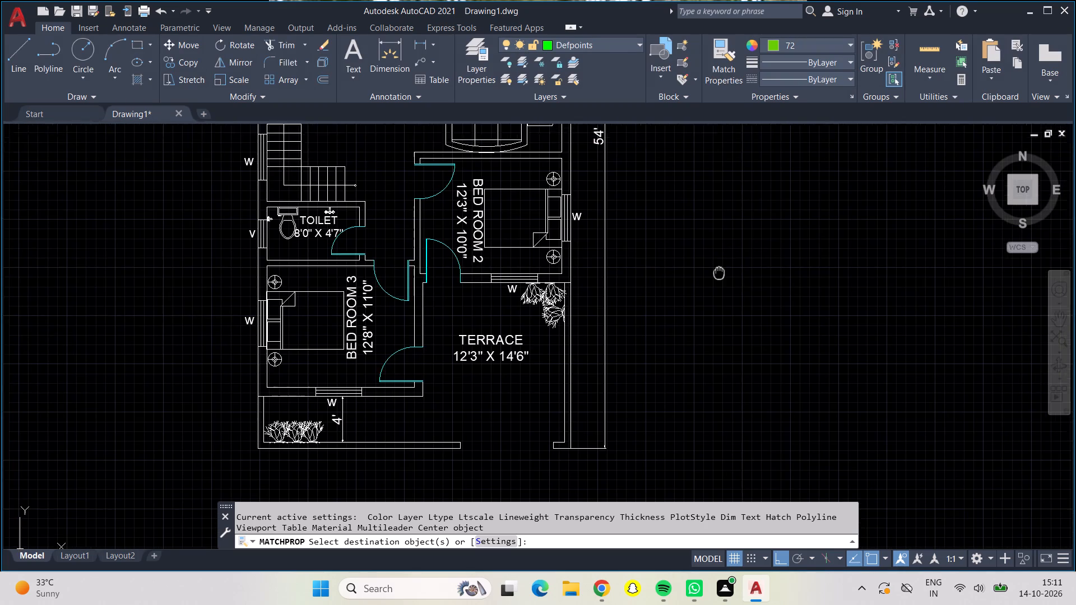
middle_drag(719, 288, 707, 387)
key(Escape)
key(Escape)
key(Escape)
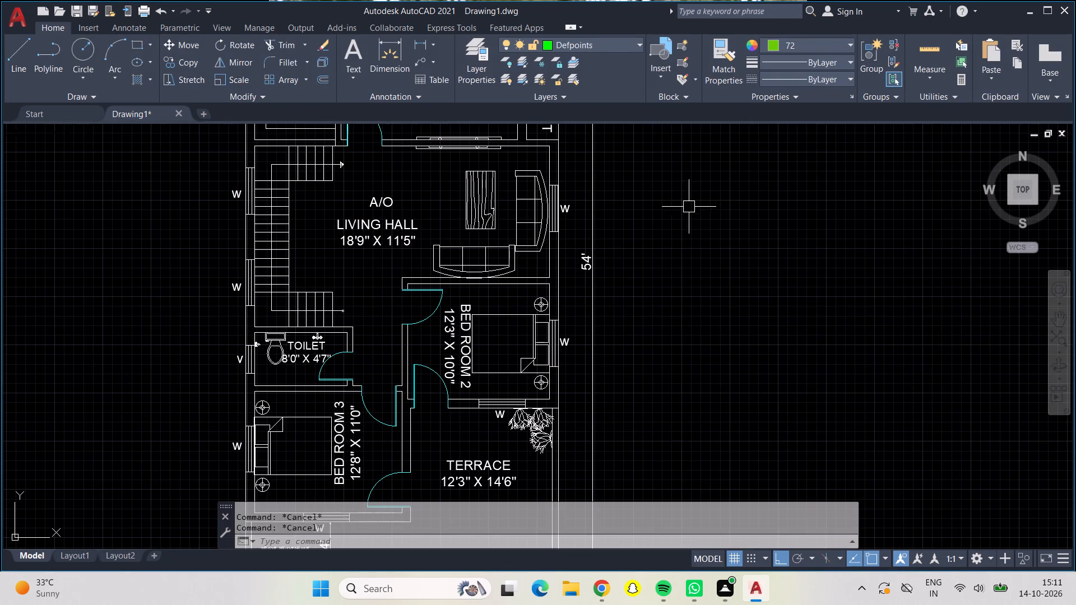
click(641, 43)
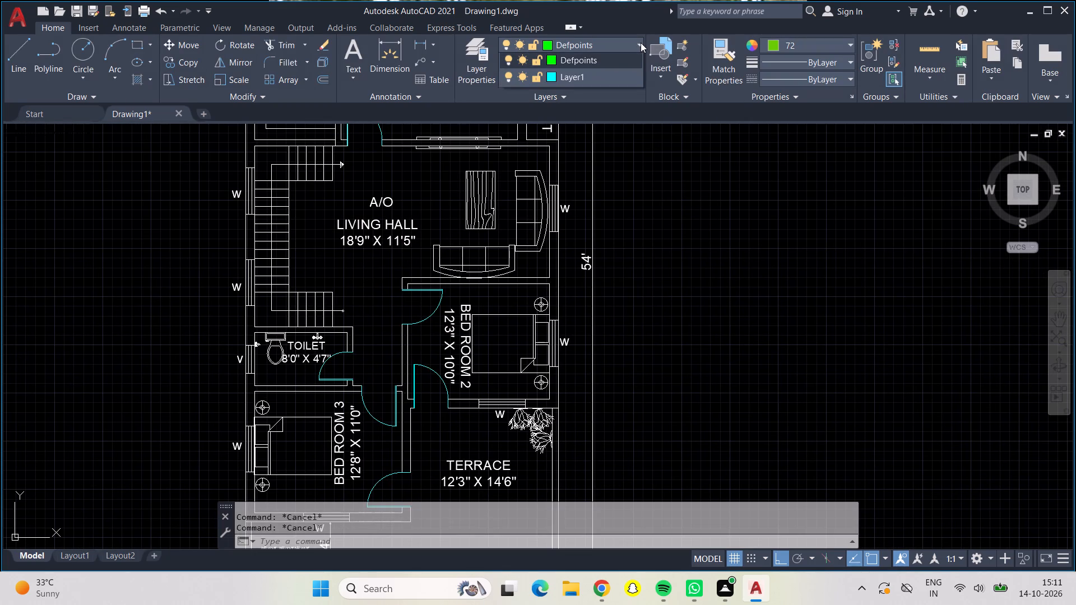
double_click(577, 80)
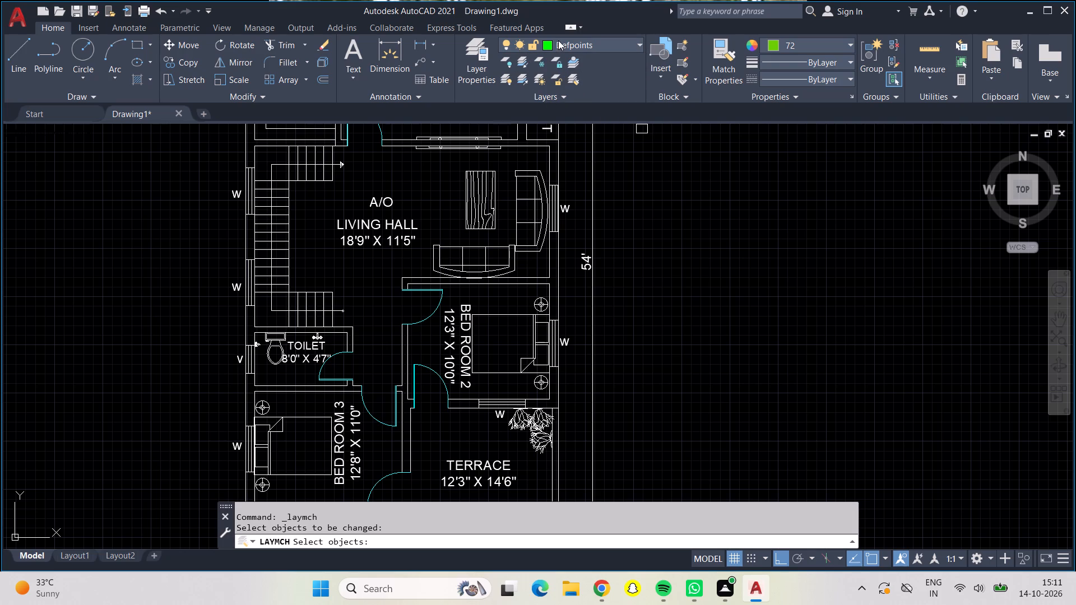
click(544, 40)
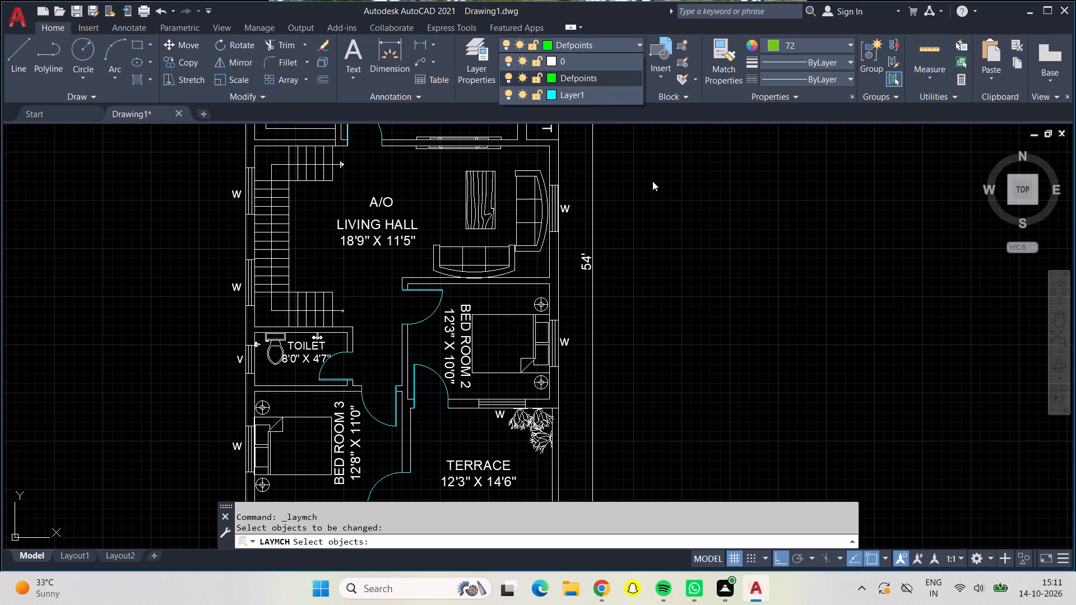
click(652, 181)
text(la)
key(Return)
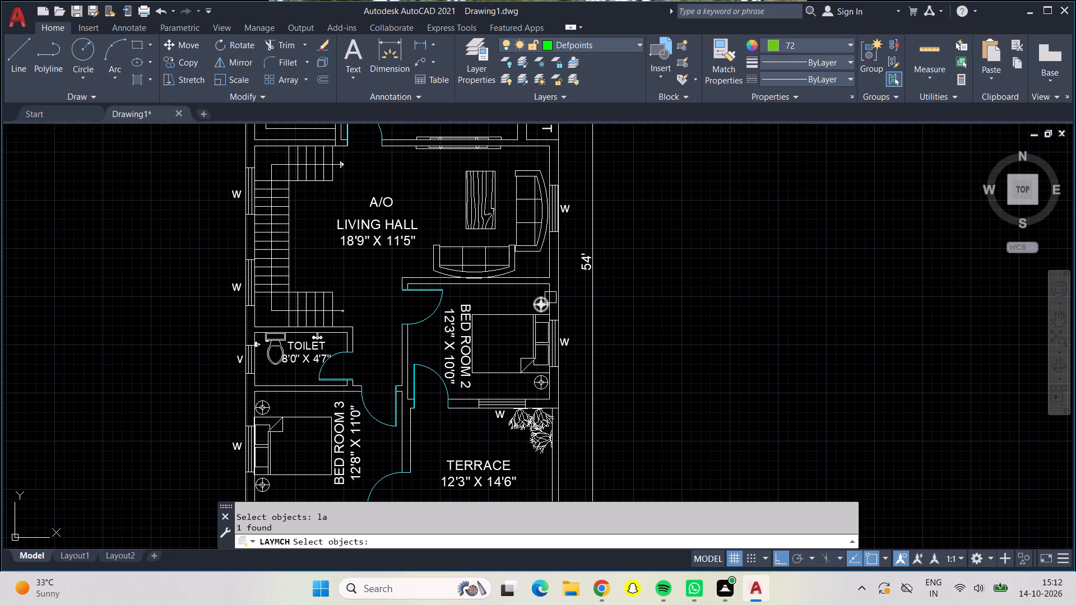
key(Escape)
Change the Defpoints layer's colour to index colour 72 in the layer properties.
text(la)
key(Return)
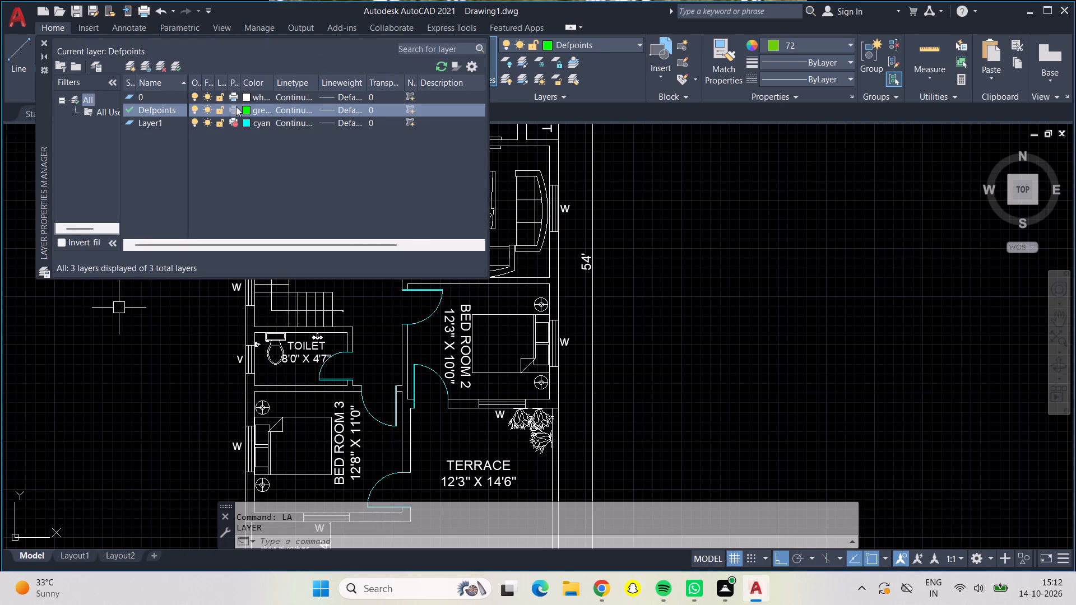
click(245, 110)
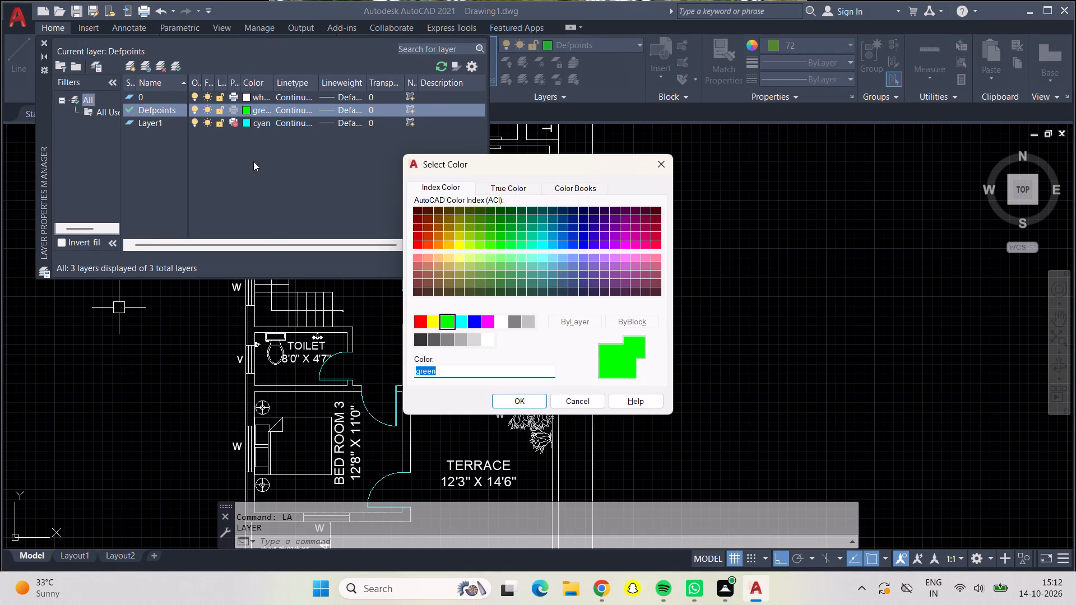
click(488, 232)
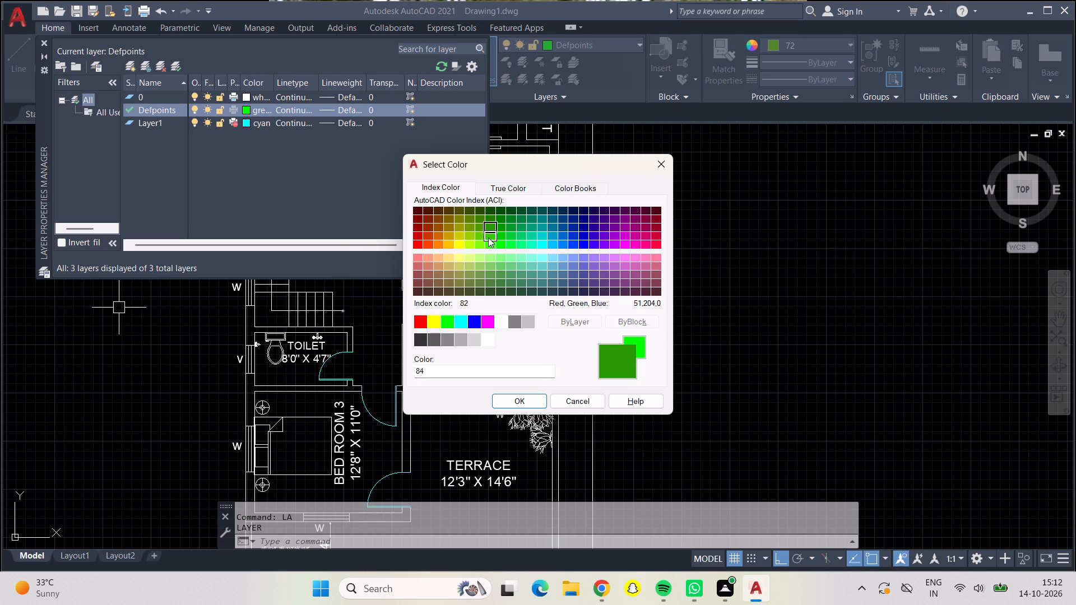
click(488, 238)
click(479, 238)
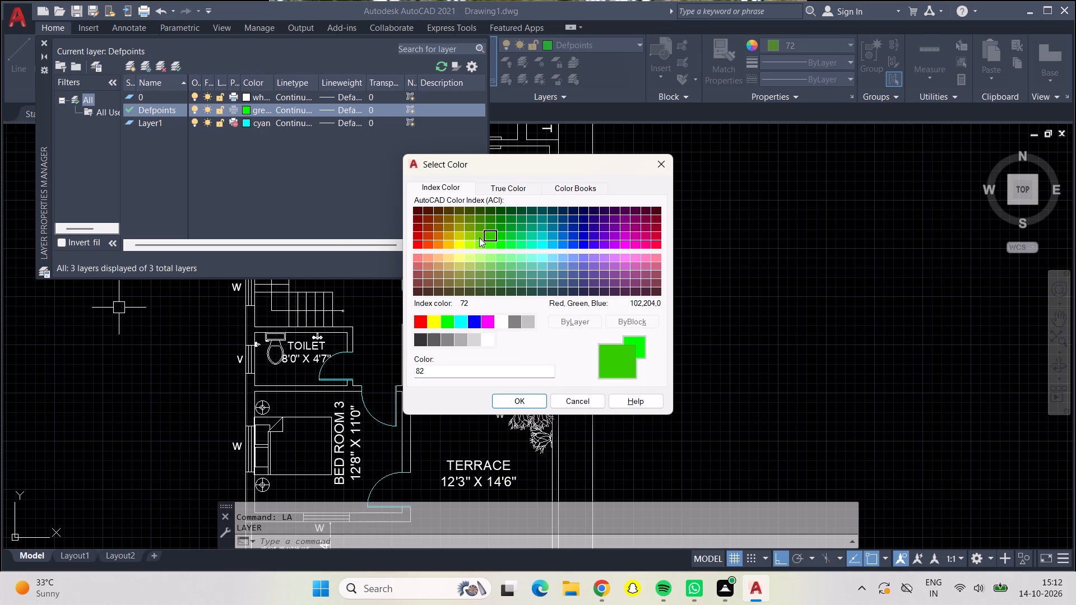
click(476, 224)
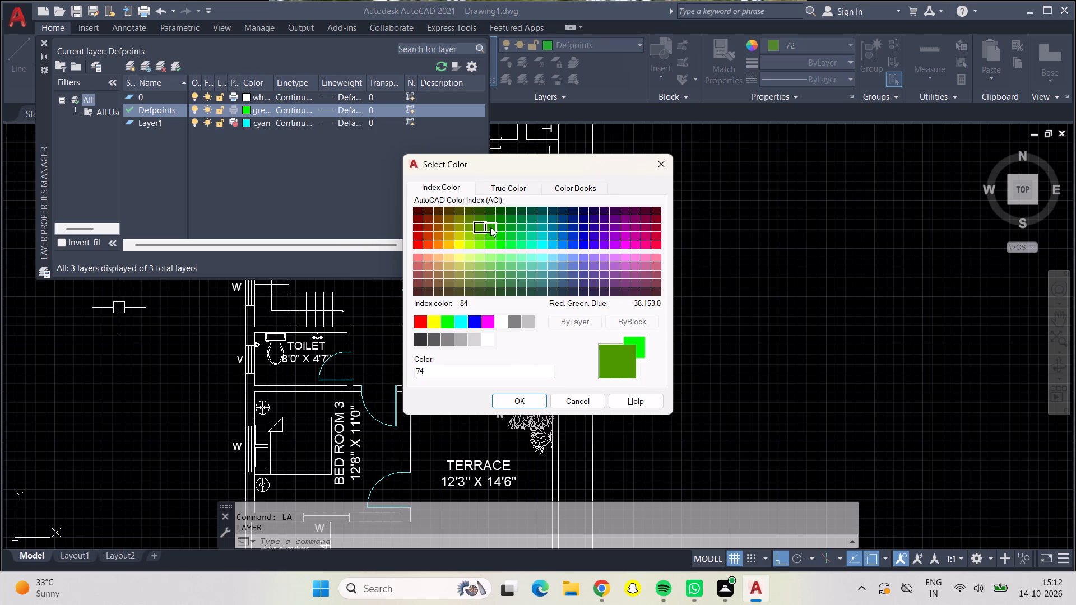
click(490, 227)
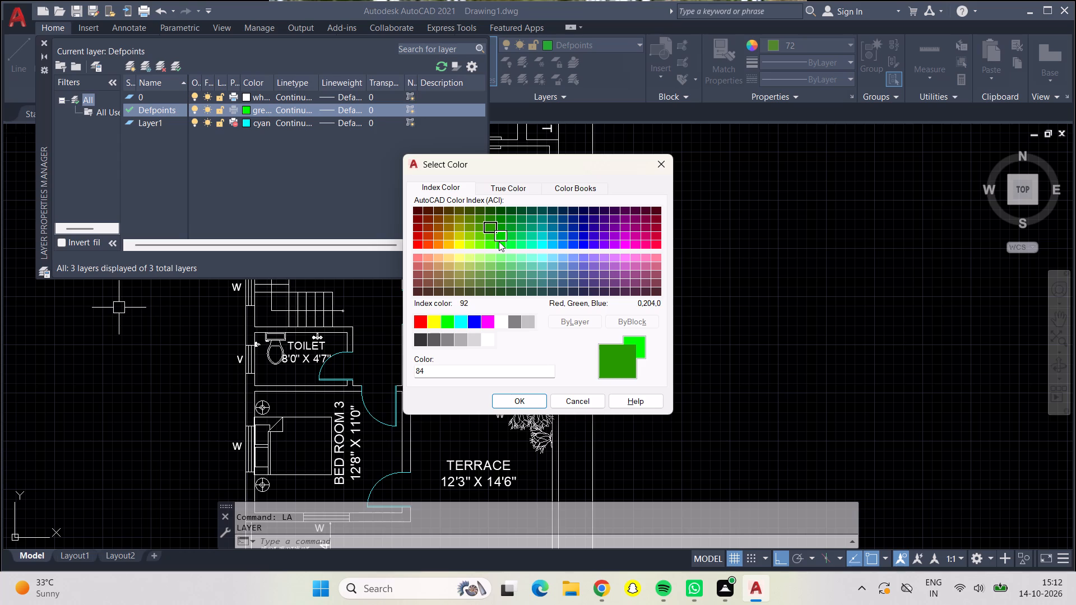
click(499, 241)
click(485, 245)
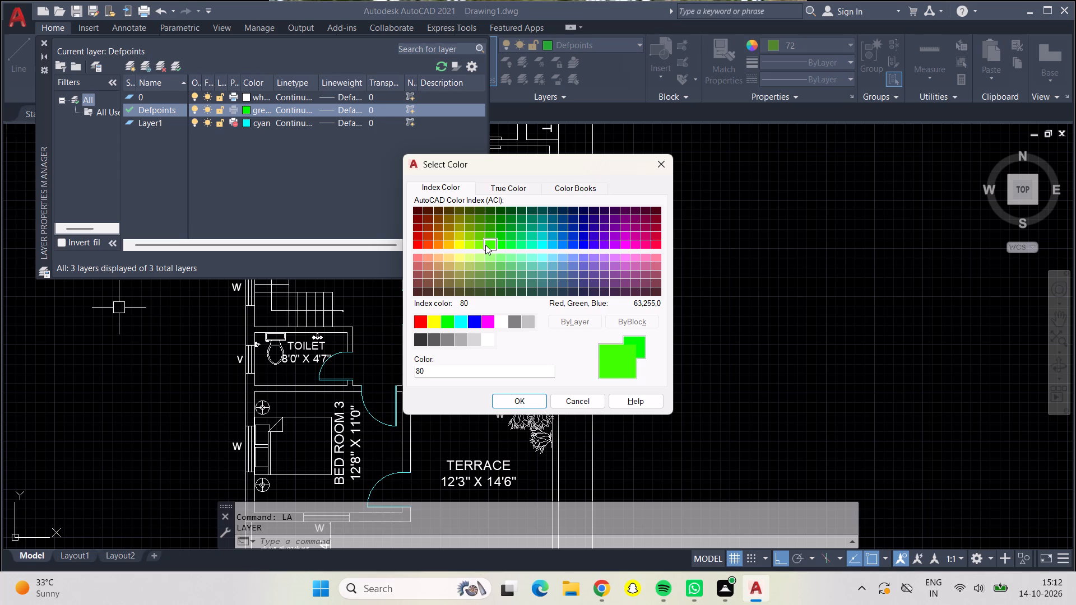
click(480, 243)
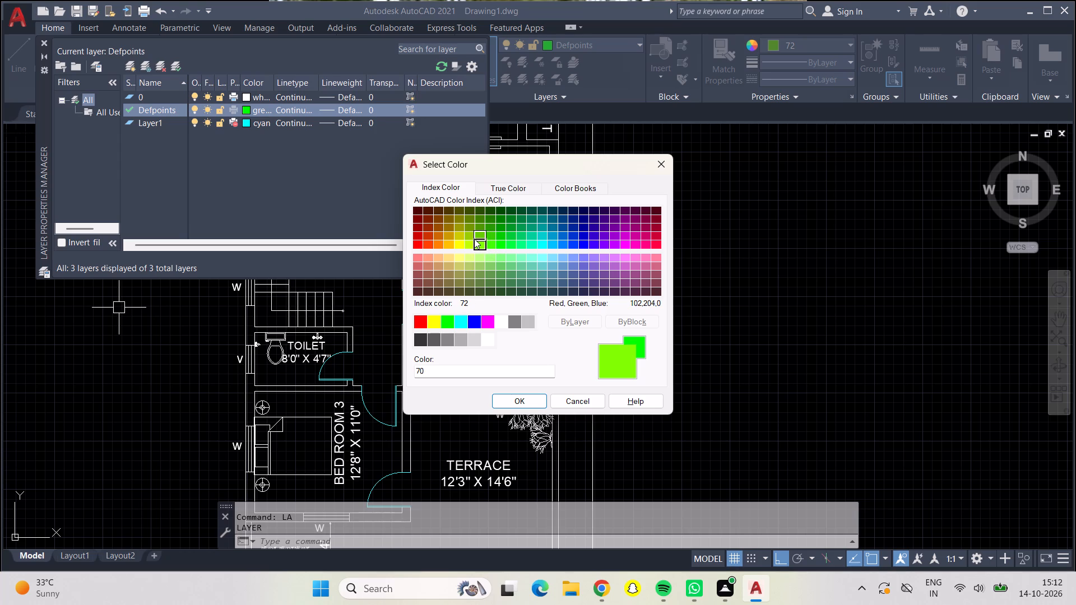
click(470, 235)
click(481, 235)
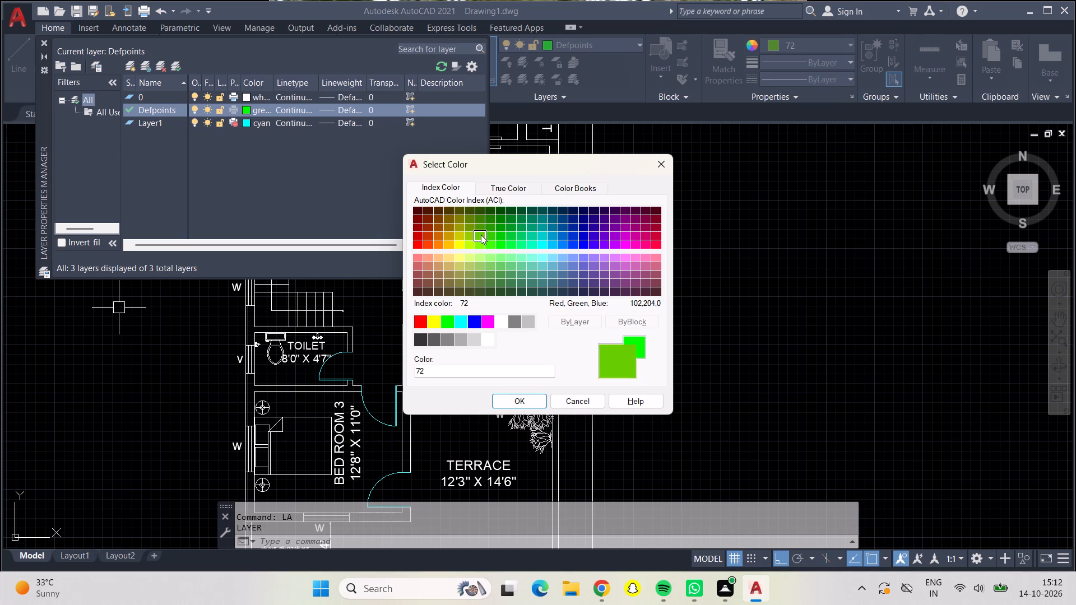
click(480, 230)
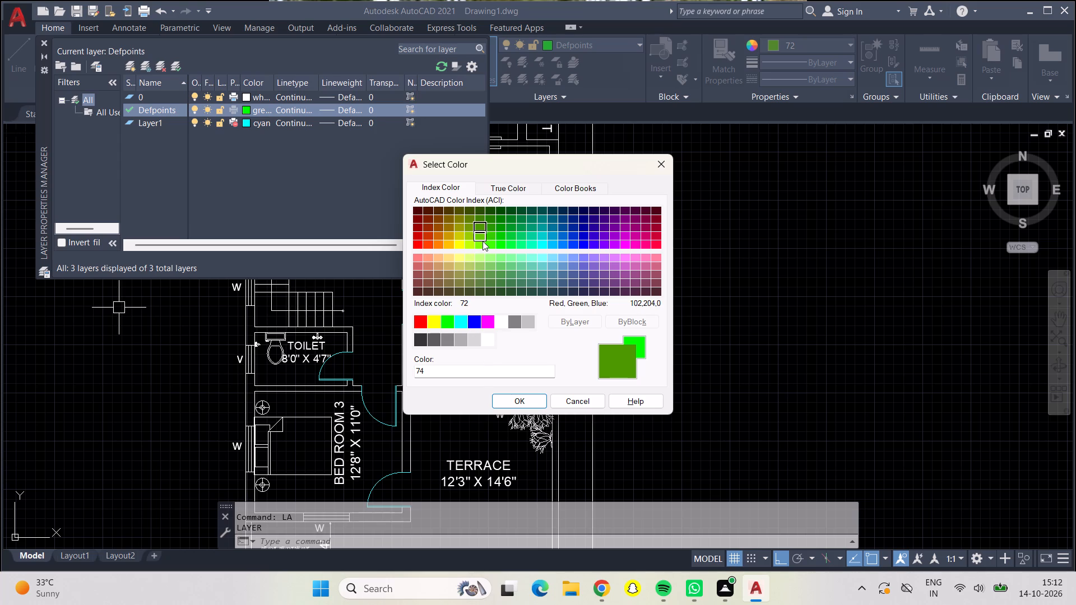
click(483, 241)
click(505, 401)
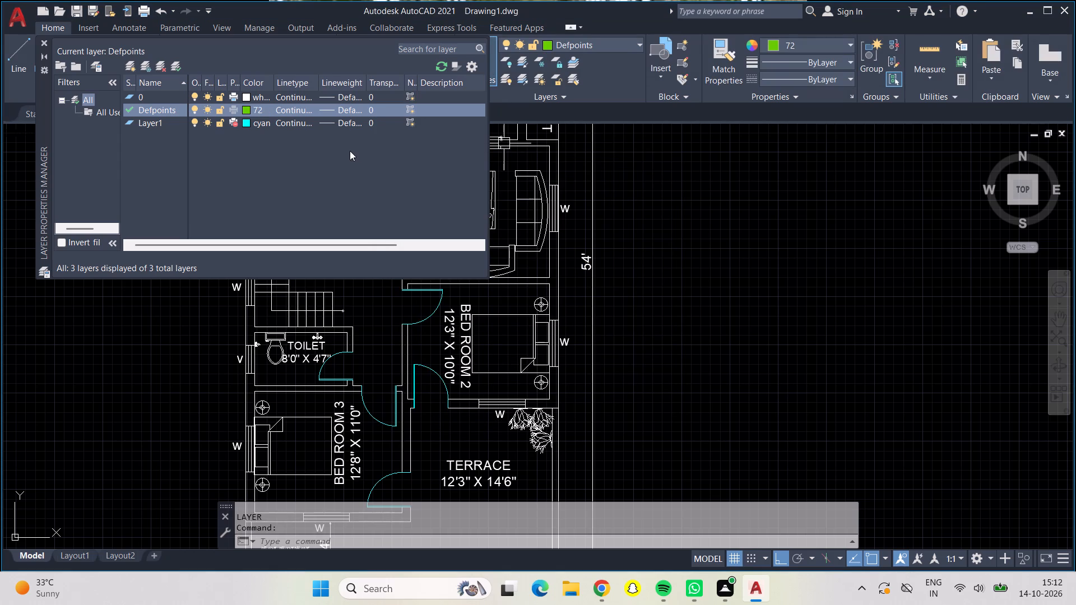
click(717, 198)
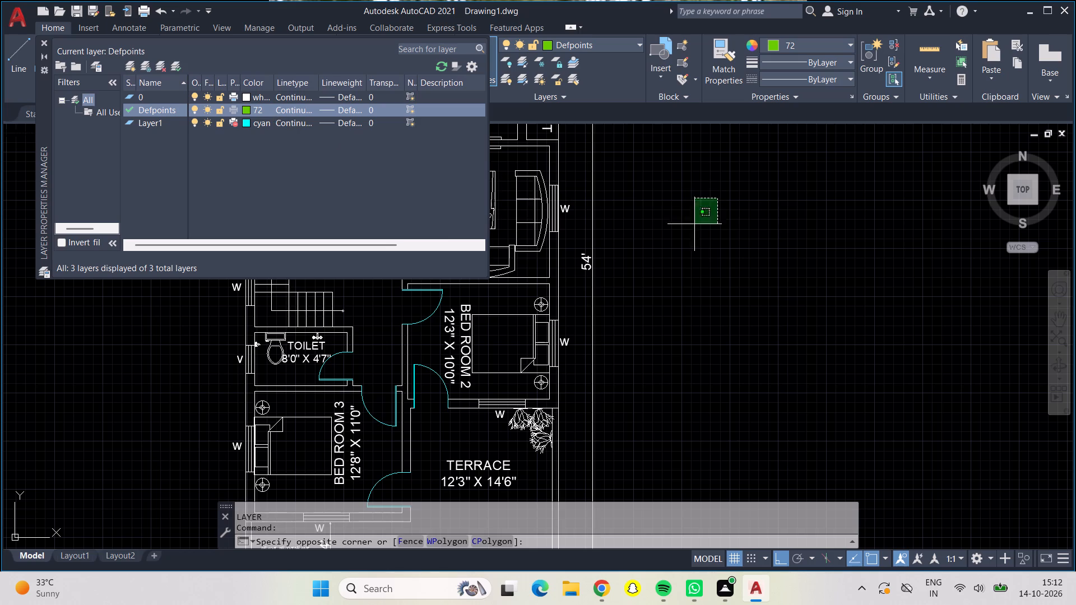
click(799, 240)
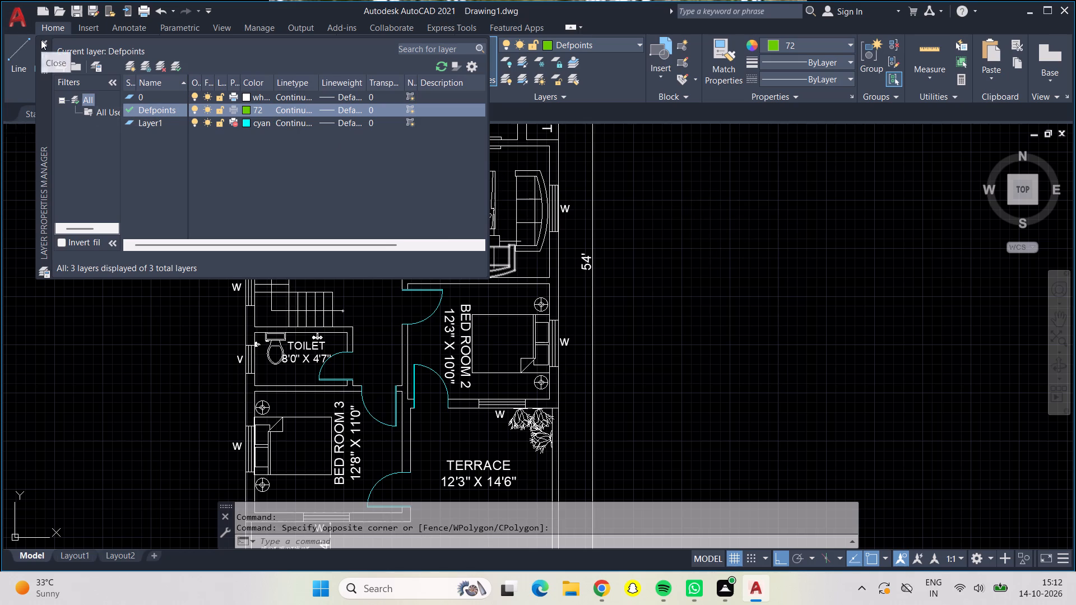
click(41, 40)
Erase the old vertical plant sample line standing beside the plan near the balcony.
middle_drag(625, 212, 611, 429)
click(664, 190)
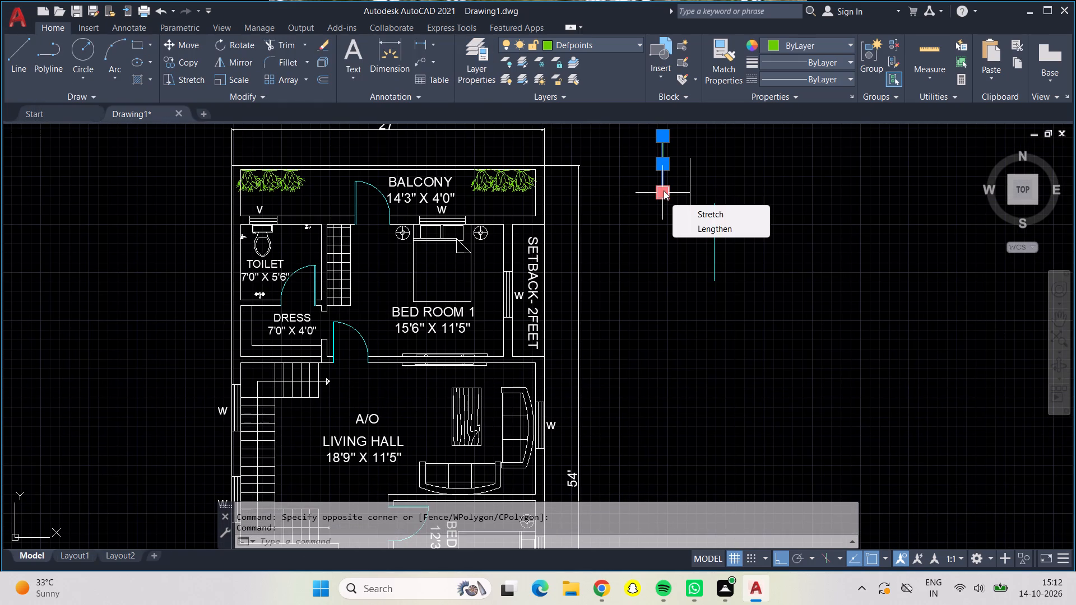
key(BackSpace)
key(Delete)
key(Delete)
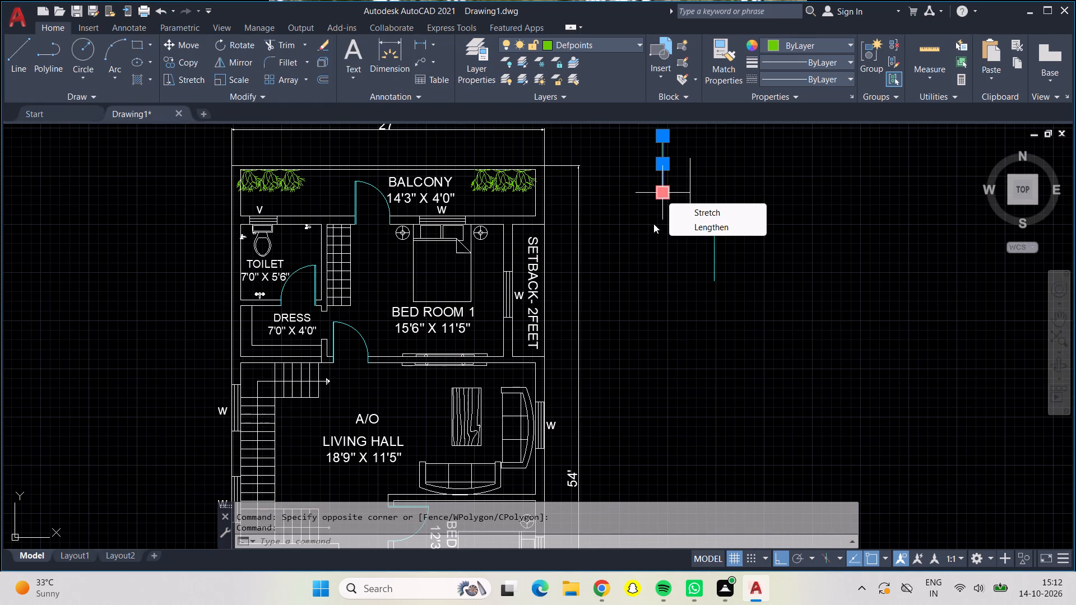
click(653, 224)
key(Delete)
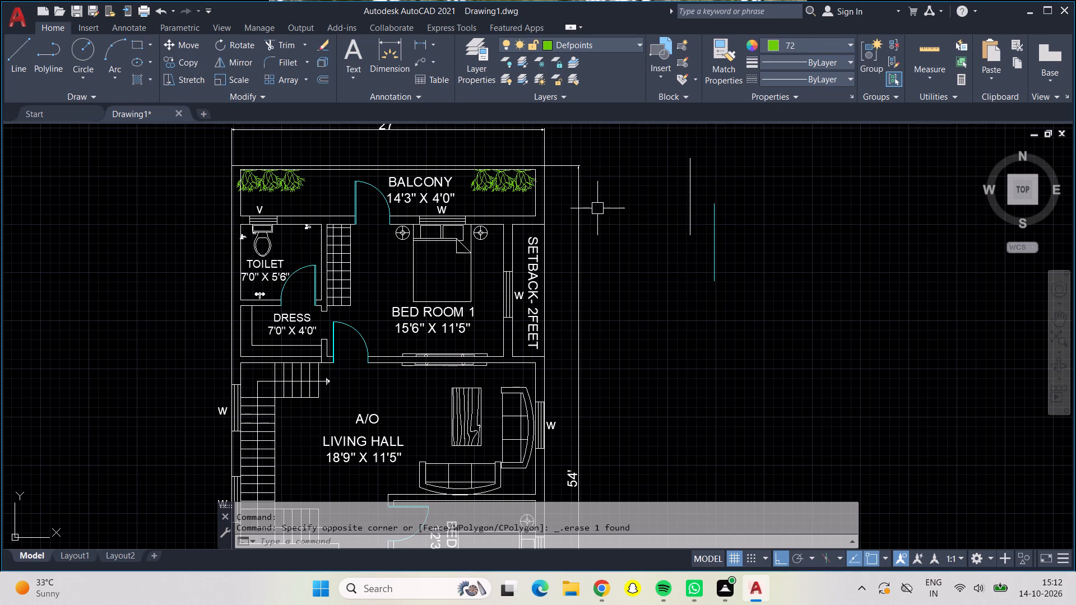
Draw a new vertical sample line in colour 72 on the Defpoints layer, in the empty space beside the plan.
click(7, 64)
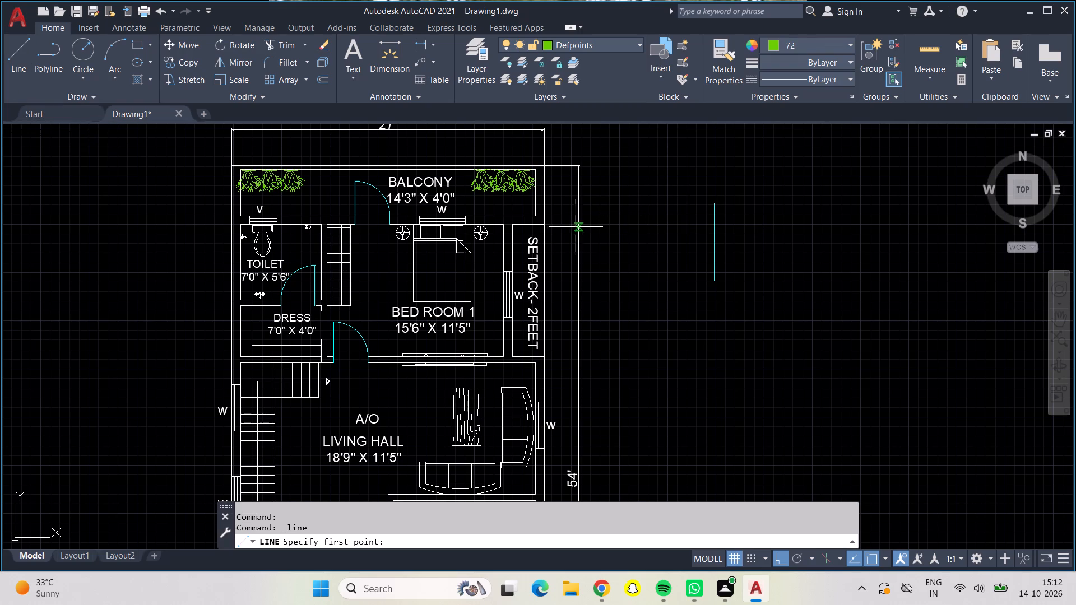
drag(630, 202, 630, 230)
click(635, 314)
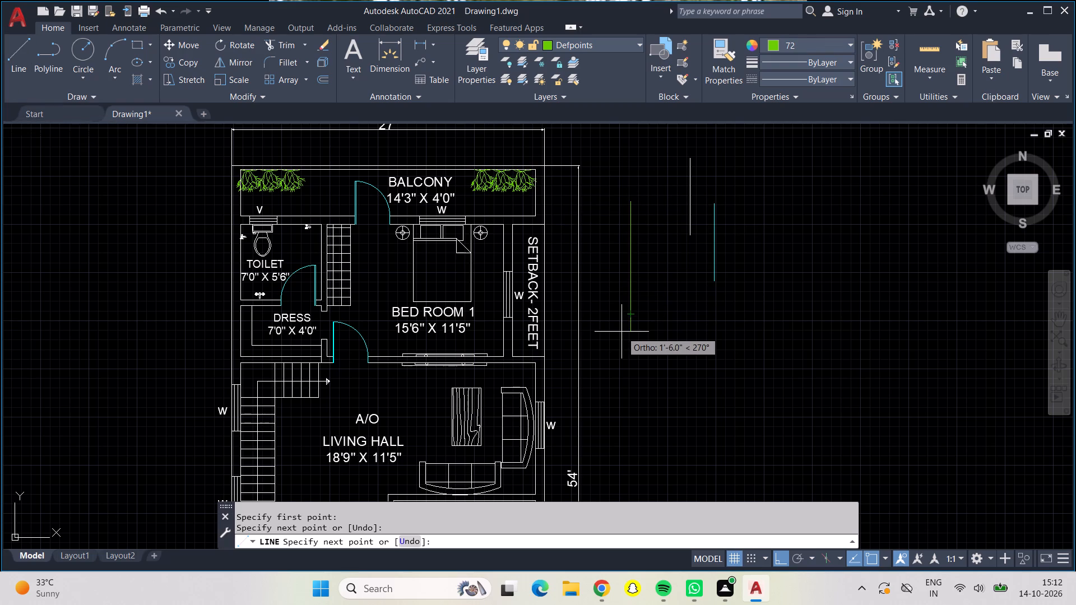
key(Return)
Match the new sample line's properties onto the three plants at each end of the balcony.
key(comma)
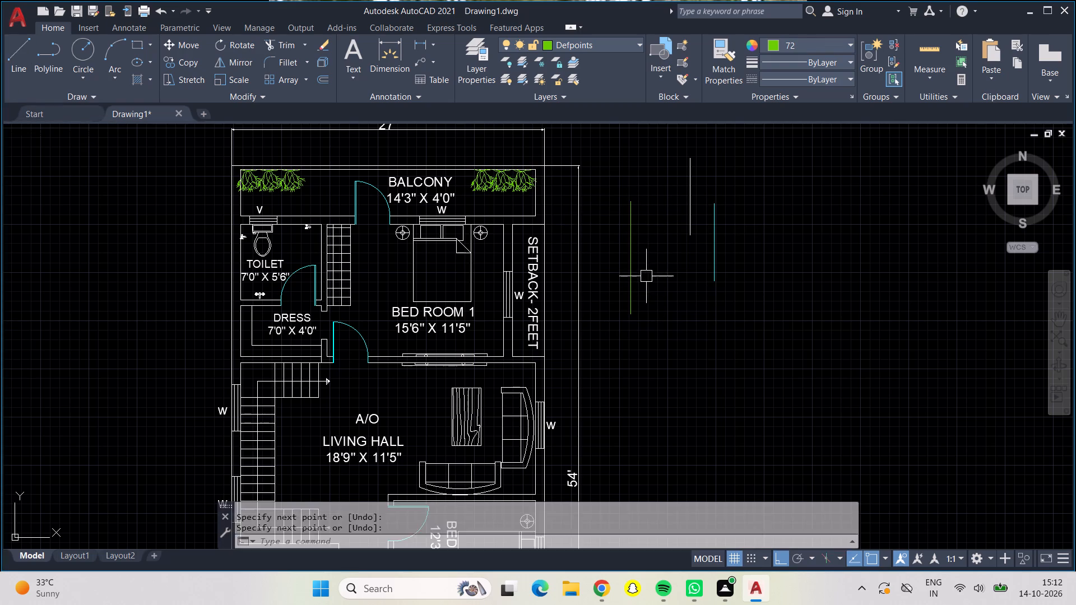
key(BackSpace)
text(ma)
key(Return)
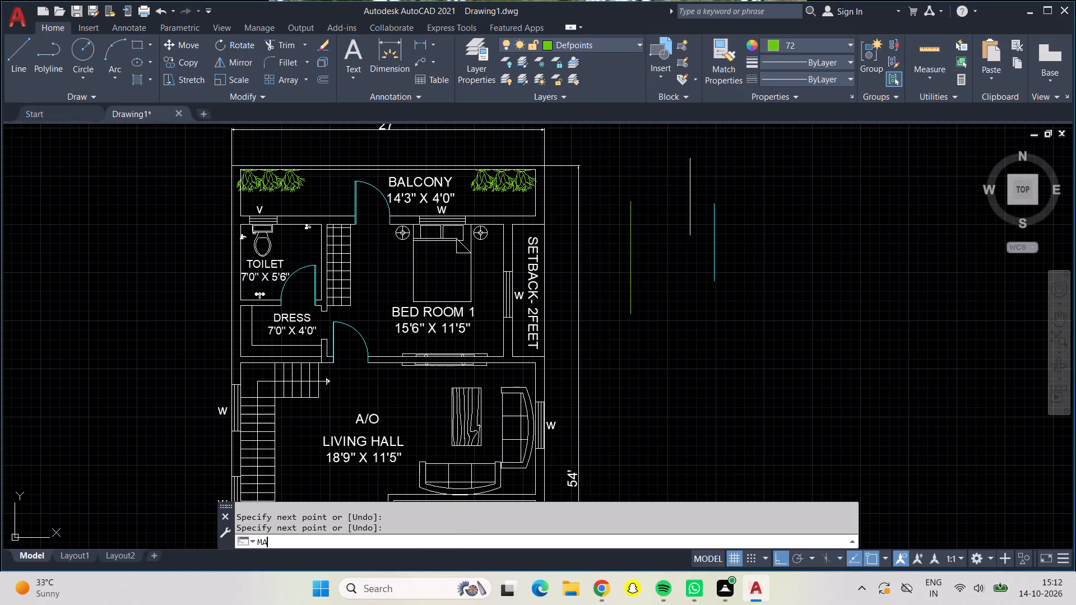
click(633, 258)
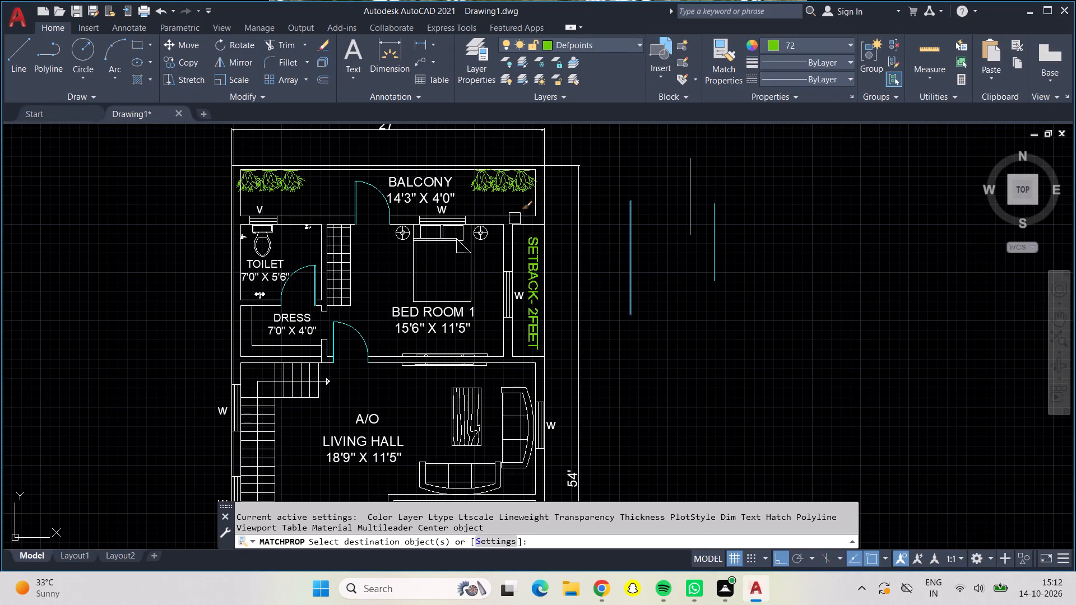
click(497, 189)
click(484, 182)
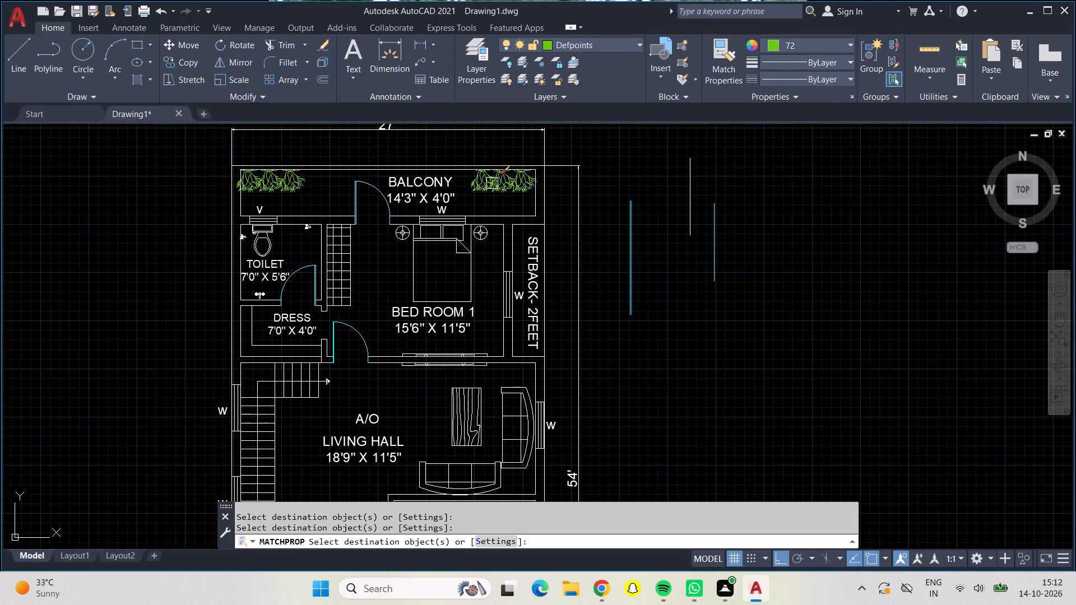
click(525, 189)
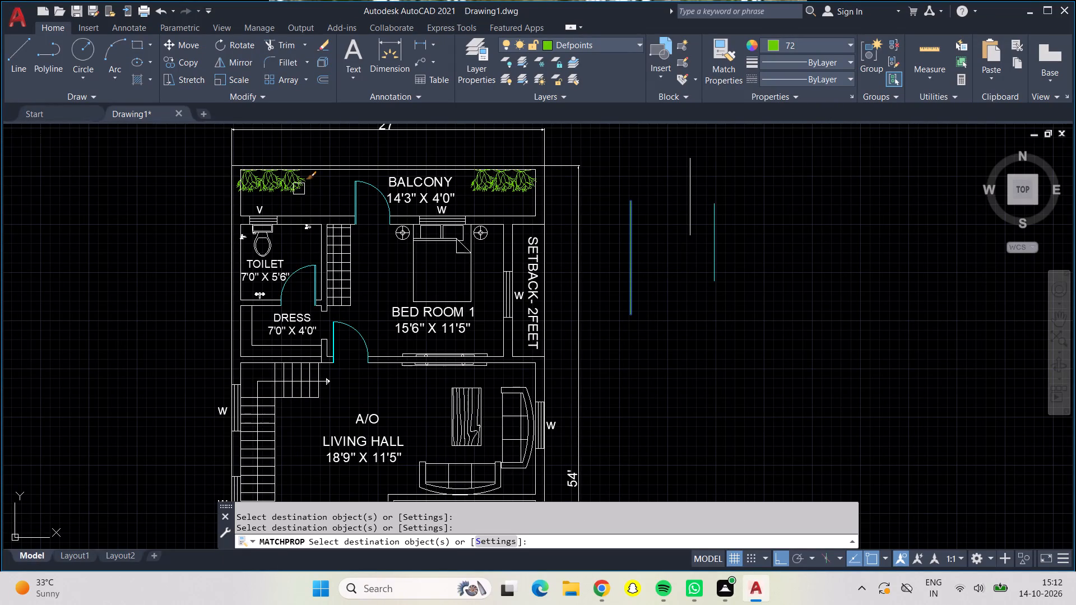
scroll(297, 189, up, 4)
click(286, 183)
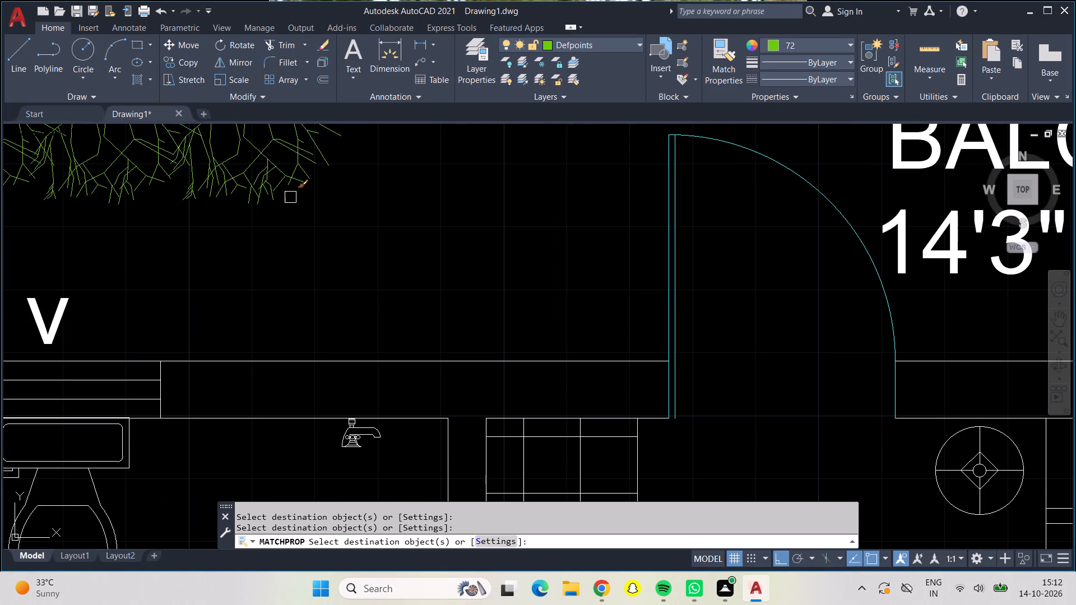
middle_drag(293, 202, 494, 426)
click(340, 366)
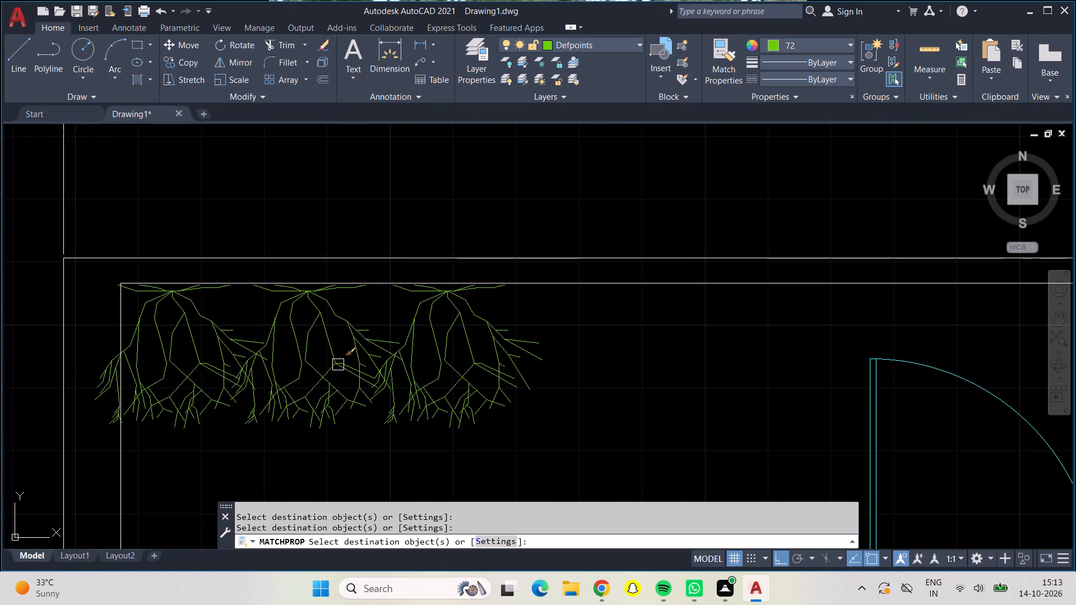
click(187, 373)
scroll(203, 384, down, 3)
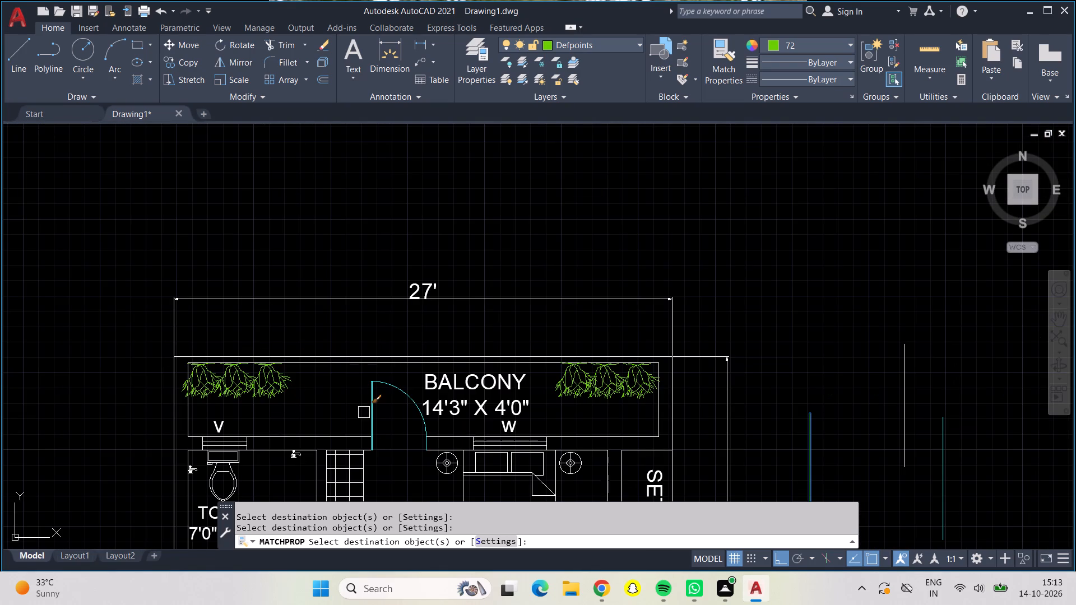
Match the same sample properties onto the three plants in the terrace corner below Bed Room 2.
scroll(344, 393, down, 1)
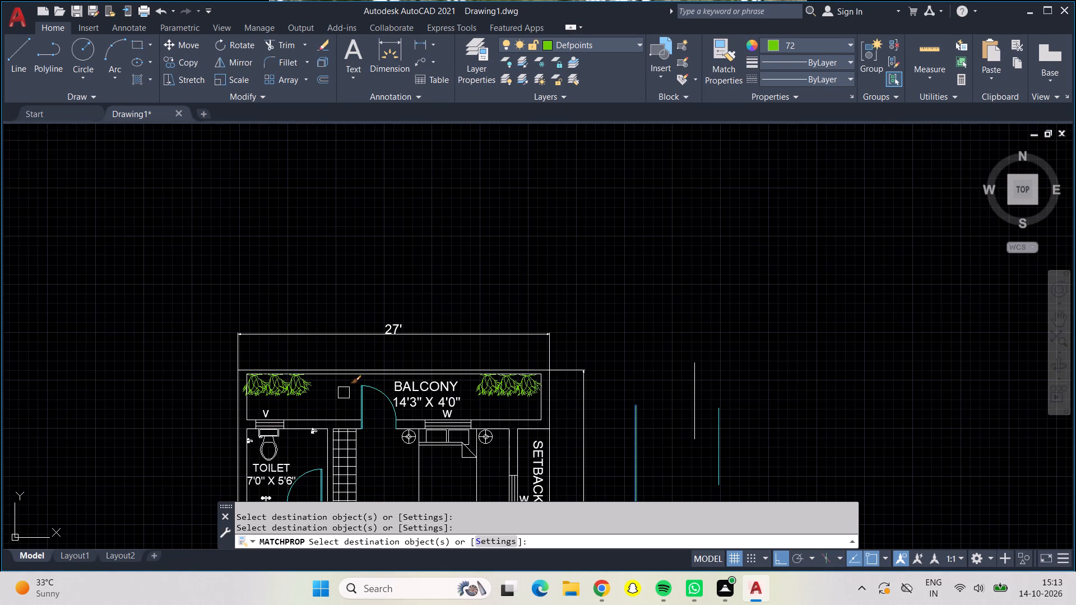
middle_drag(344, 393, 315, 232)
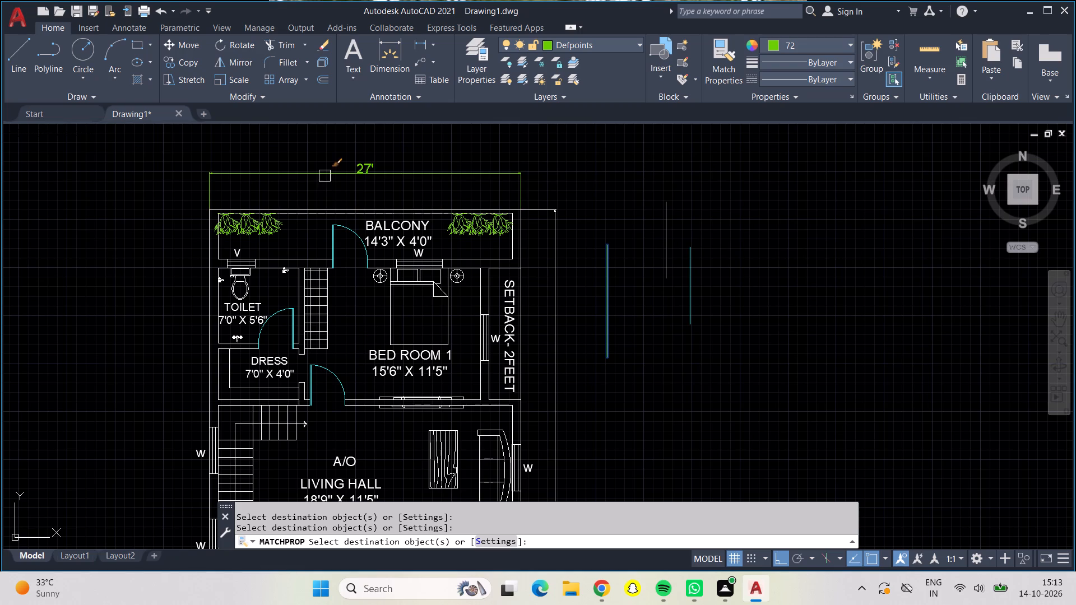
middle_drag(353, 313, 341, 196)
scroll(367, 333, down, 1)
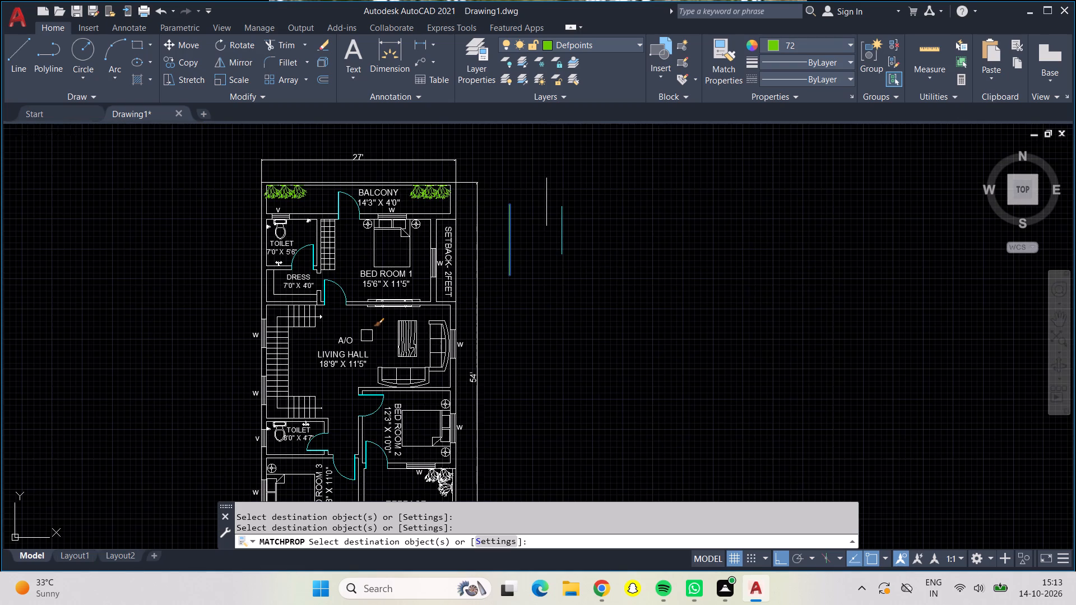
middle_drag(367, 336, 316, 193)
scroll(388, 344, up, 3)
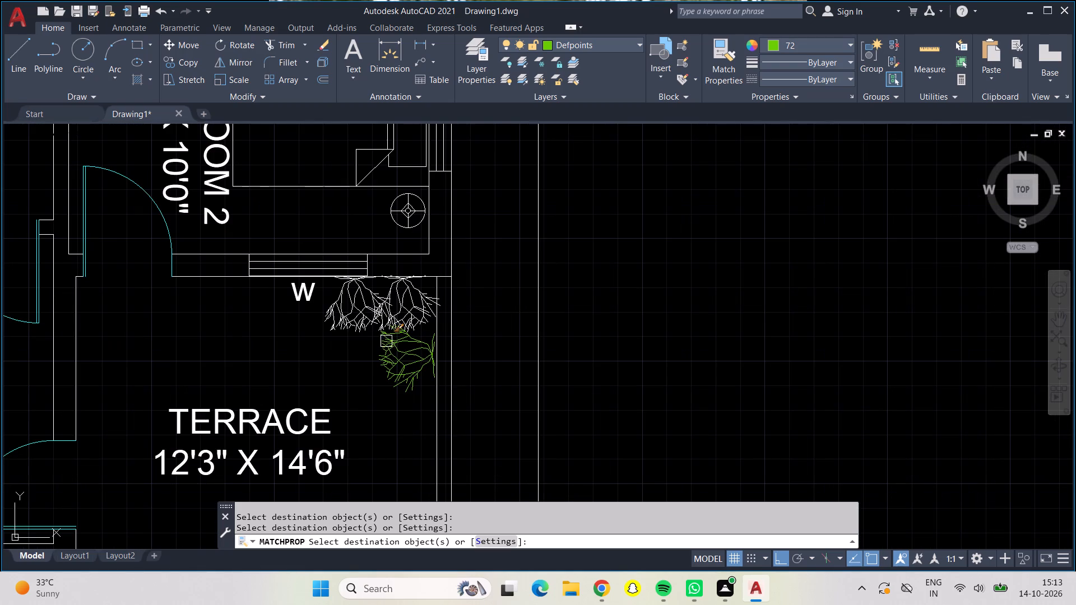
click(349, 328)
click(380, 321)
click(411, 314)
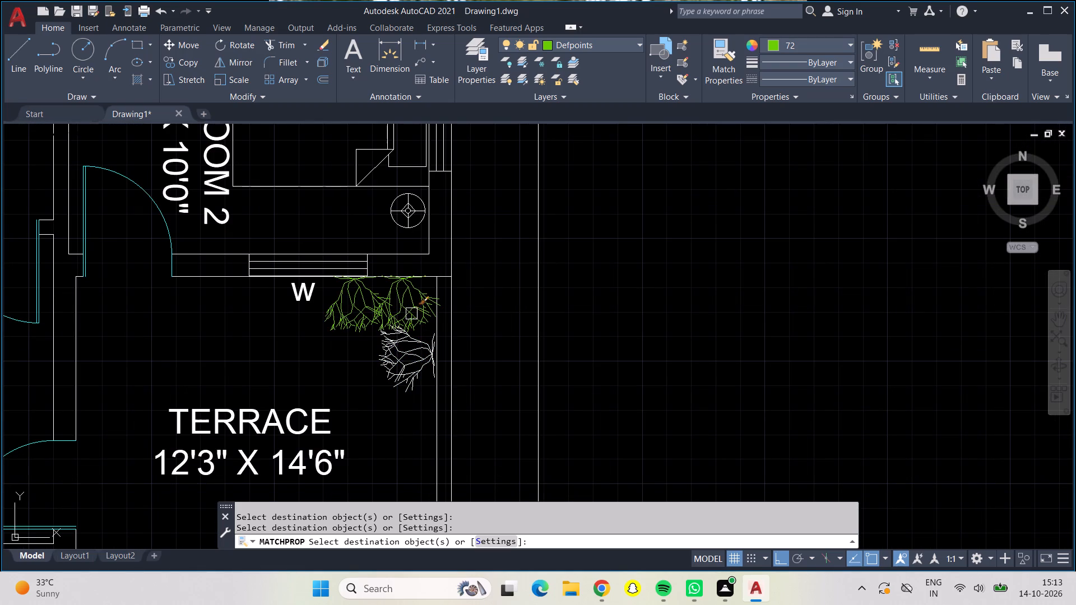
click(387, 374)
Match the same sample properties onto the three plants in the 4' strip below Bed Room 3 and end the property matching.
scroll(387, 374, down, 4)
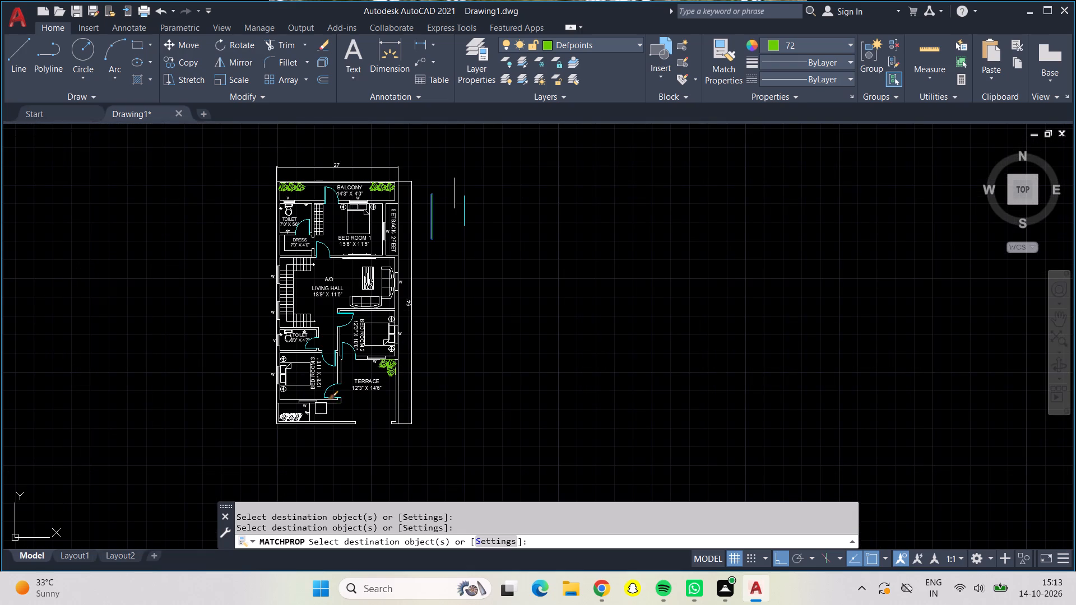
scroll(286, 420, up, 5)
click(272, 411)
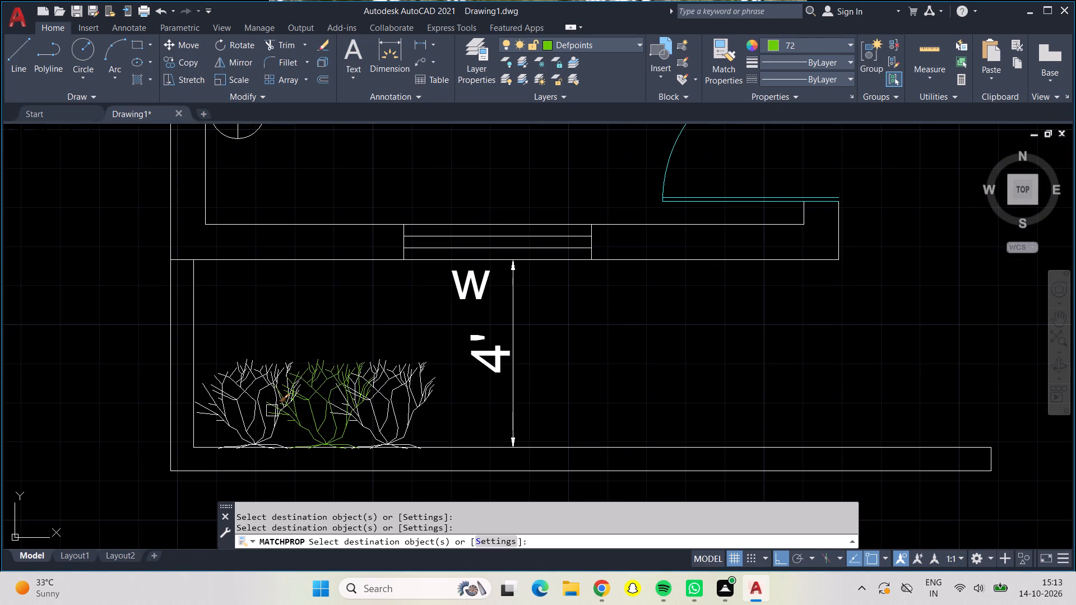
click(377, 395)
click(244, 393)
scroll(301, 367, down, 1)
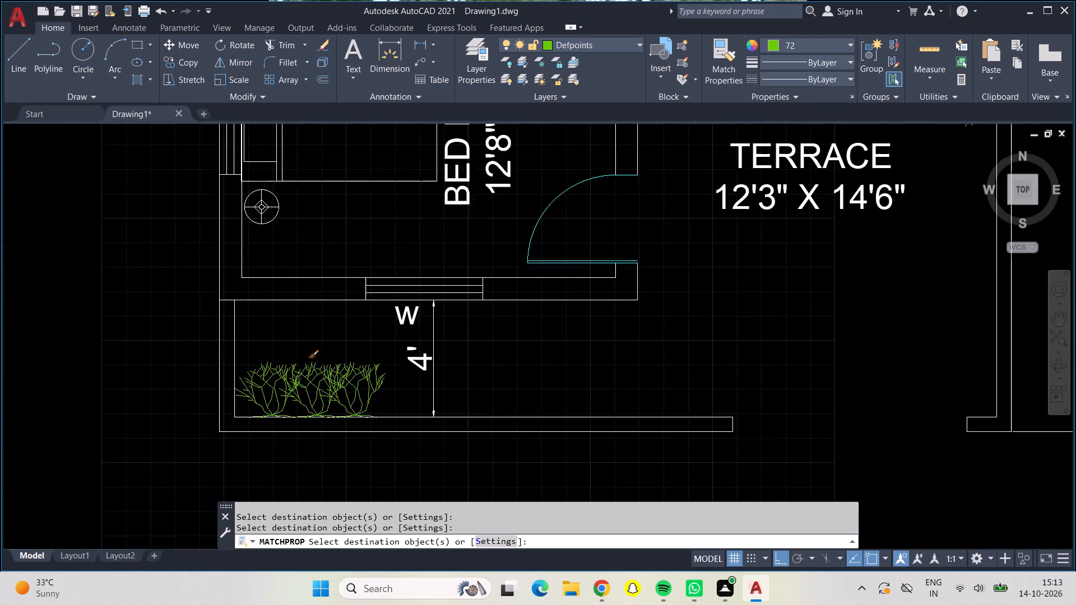
scroll(301, 367, down, 1)
scroll(389, 357, down, 1)
middle_drag(485, 346, 476, 401)
scroll(476, 401, down, 1)
middle_drag(476, 401, 480, 436)
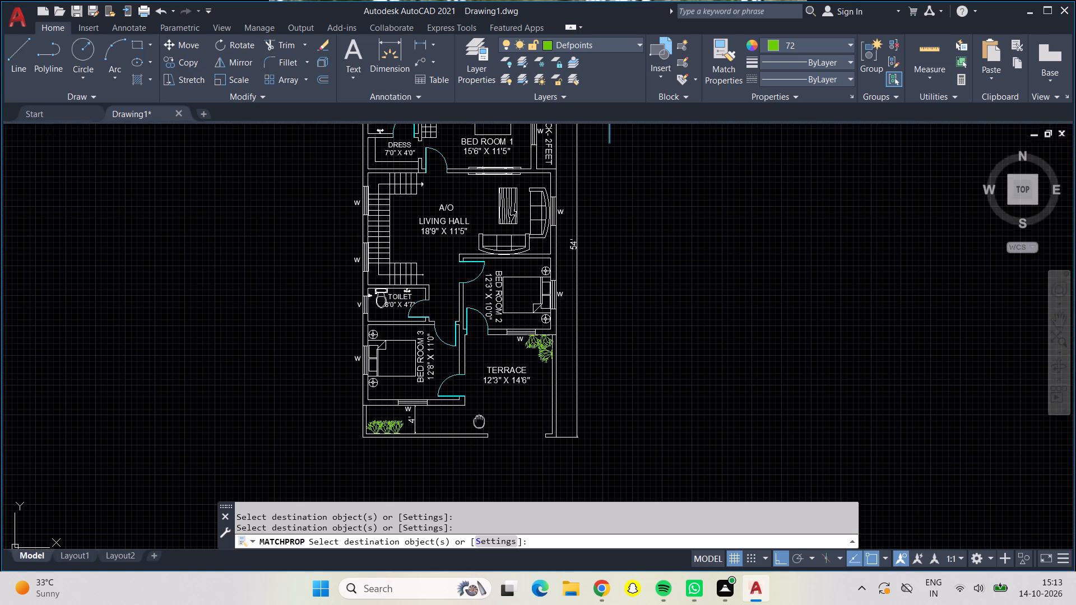
middle_drag(480, 436, 482, 454)
scroll(482, 454, down, 1)
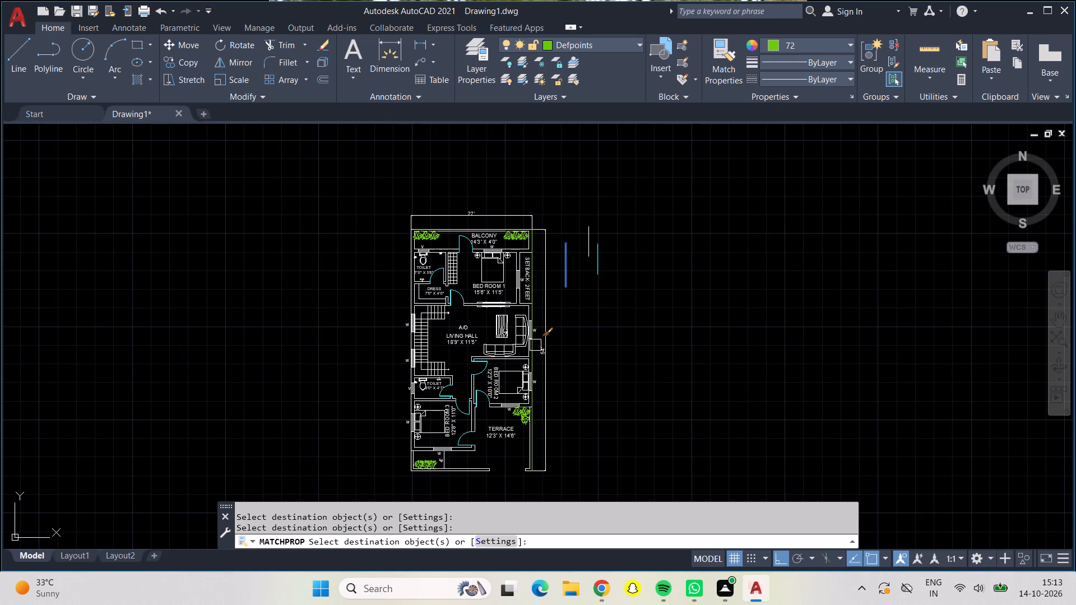
key(Escape)
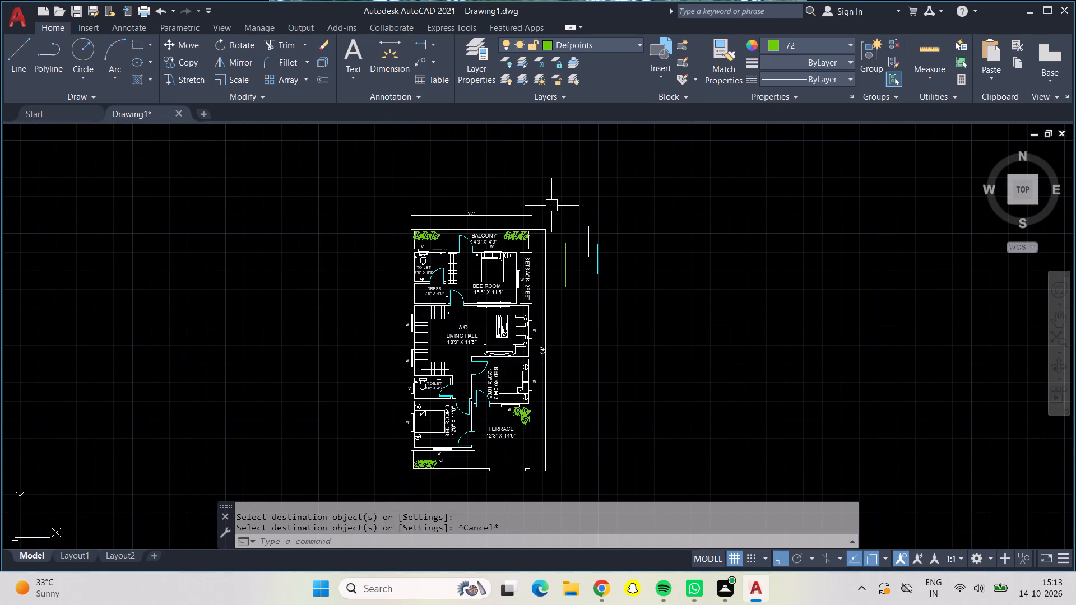
Erase the three vertical sample lines beside the plan.
click(551, 206)
click(619, 313)
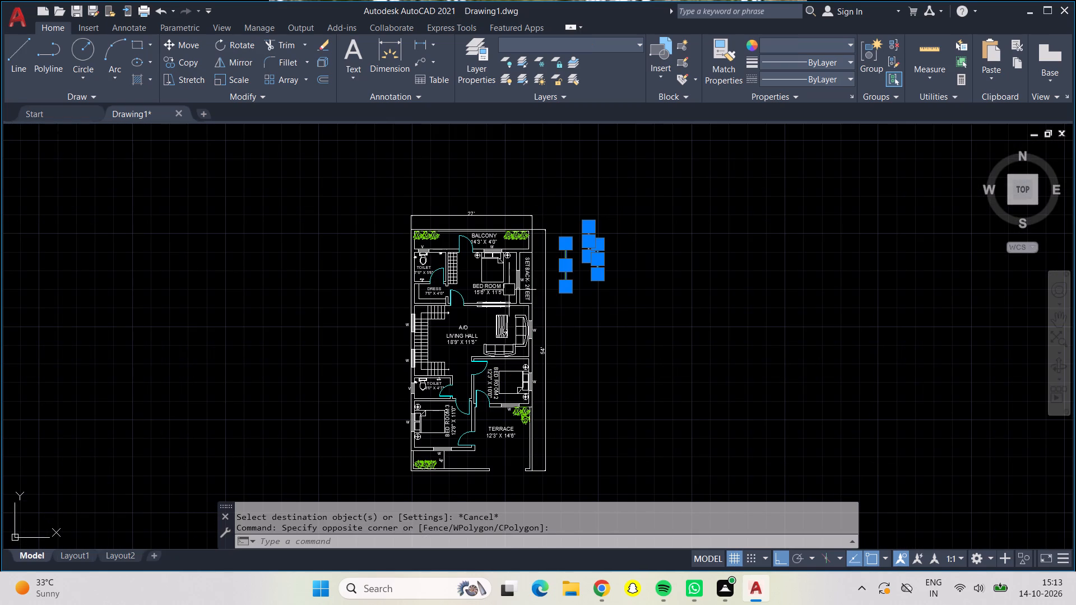
key(Delete)
Examine the whole plan, from the balcony down to the terrace and the 4' planting strip, for elements still uncoloured.
scroll(448, 315, up, 1)
middle_drag(448, 322, 486, 277)
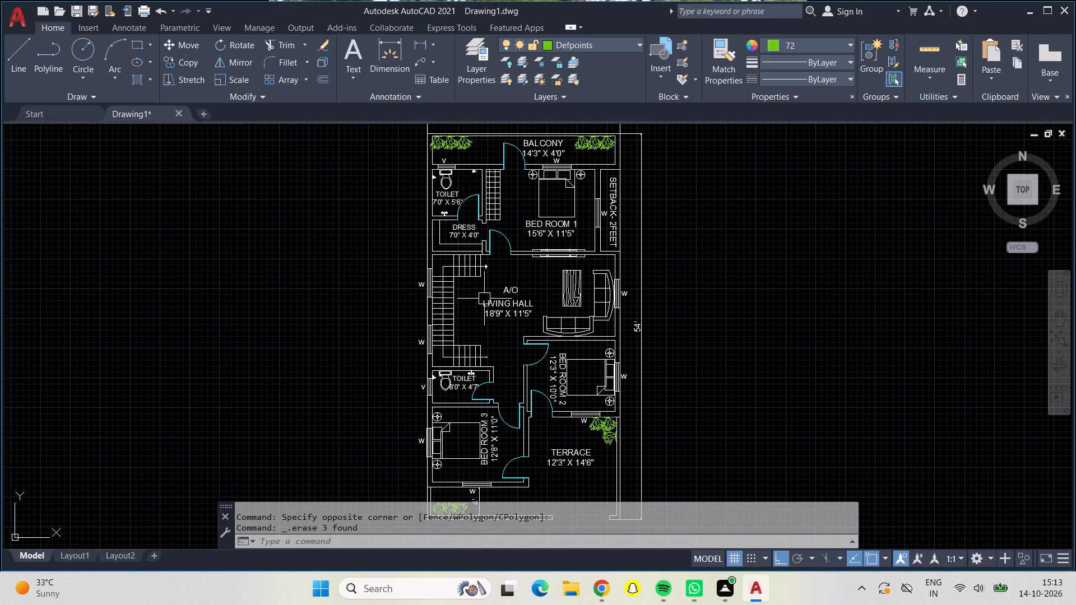
middle_drag(478, 313, 155, 402)
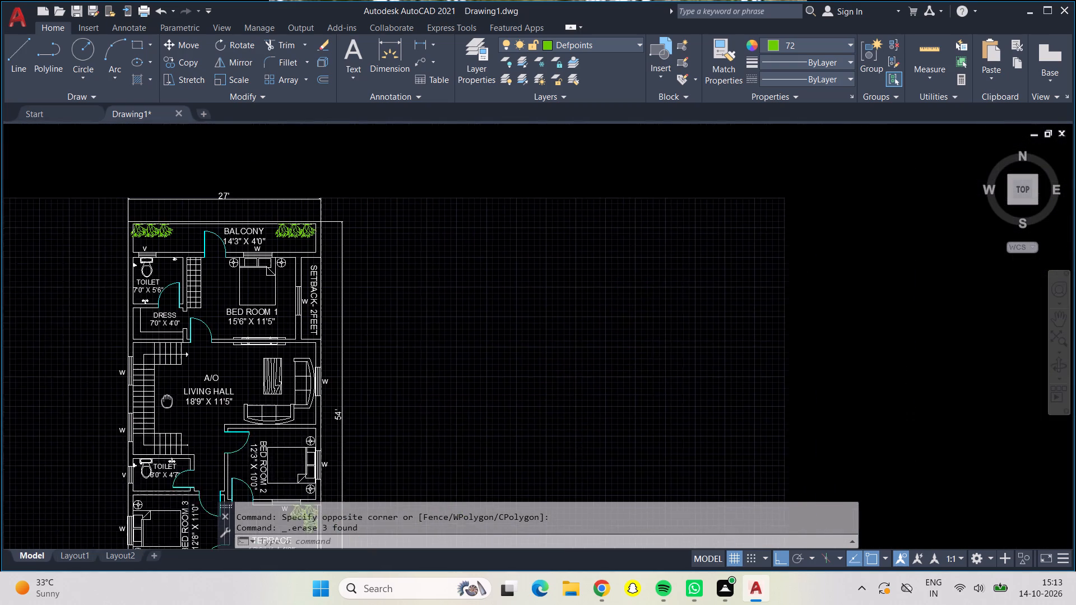
middle_drag(155, 402, 65, 319)
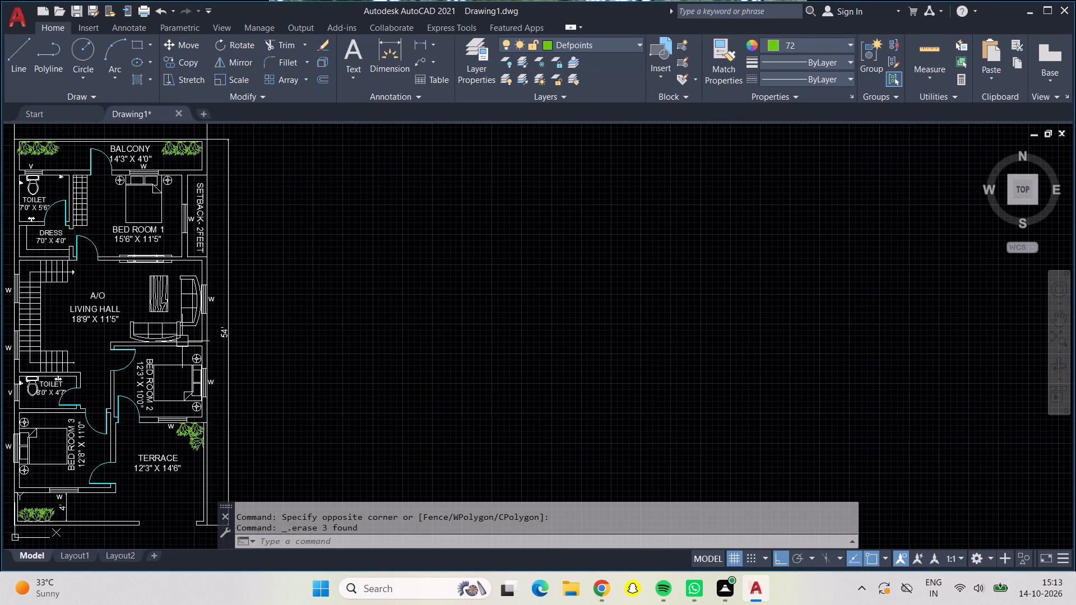
middle_drag(339, 308, 559, 283)
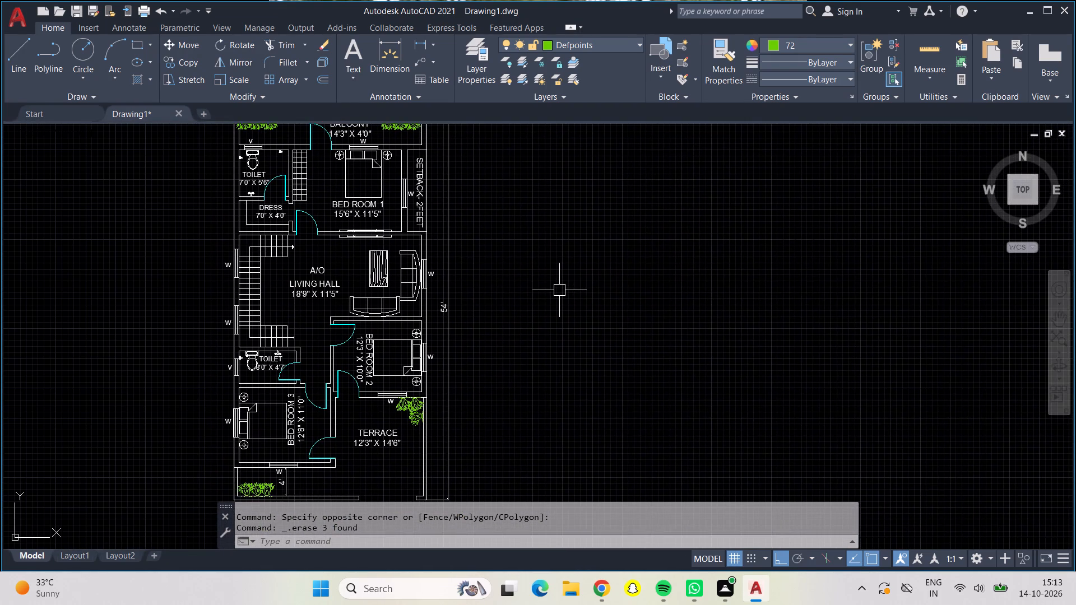
scroll(556, 295, down, 1)
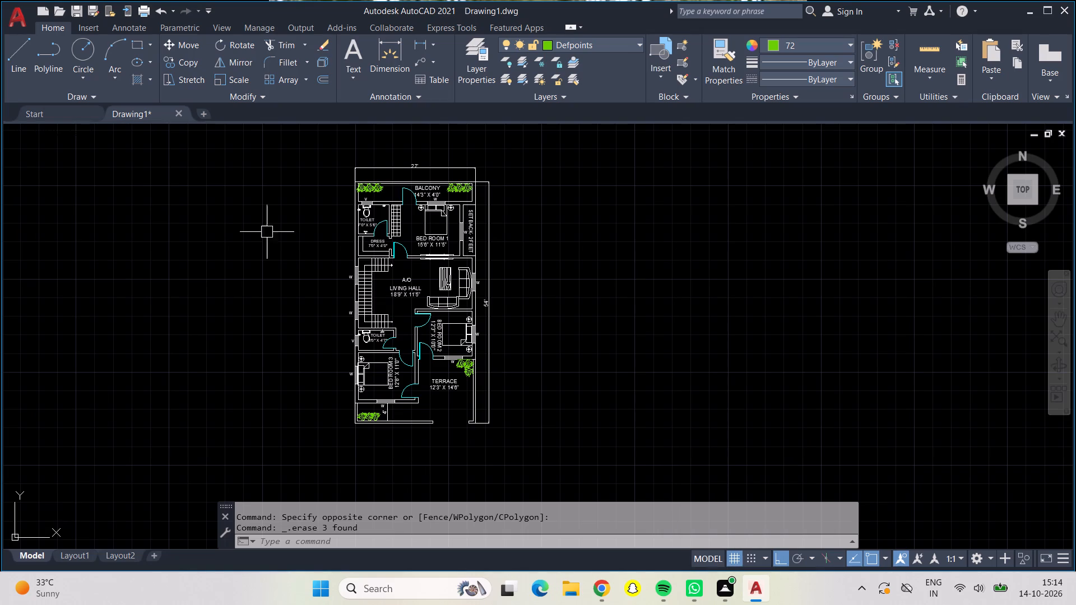
scroll(403, 258, up, 1)
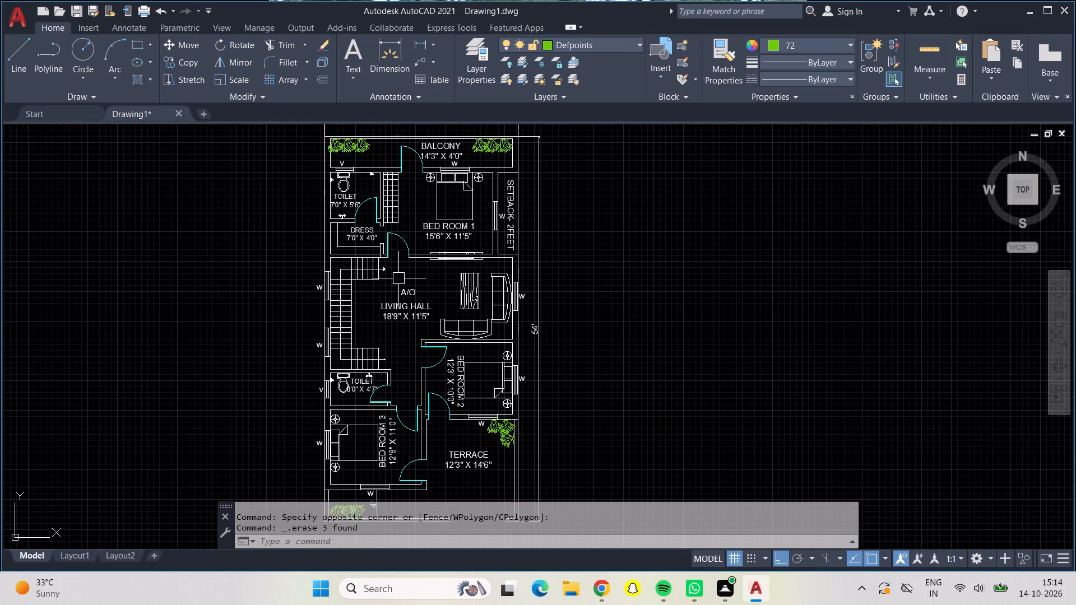
middle_drag(398, 278, 449, 328)
middle_drag(448, 328, 471, 226)
scroll(436, 444, up, 3)
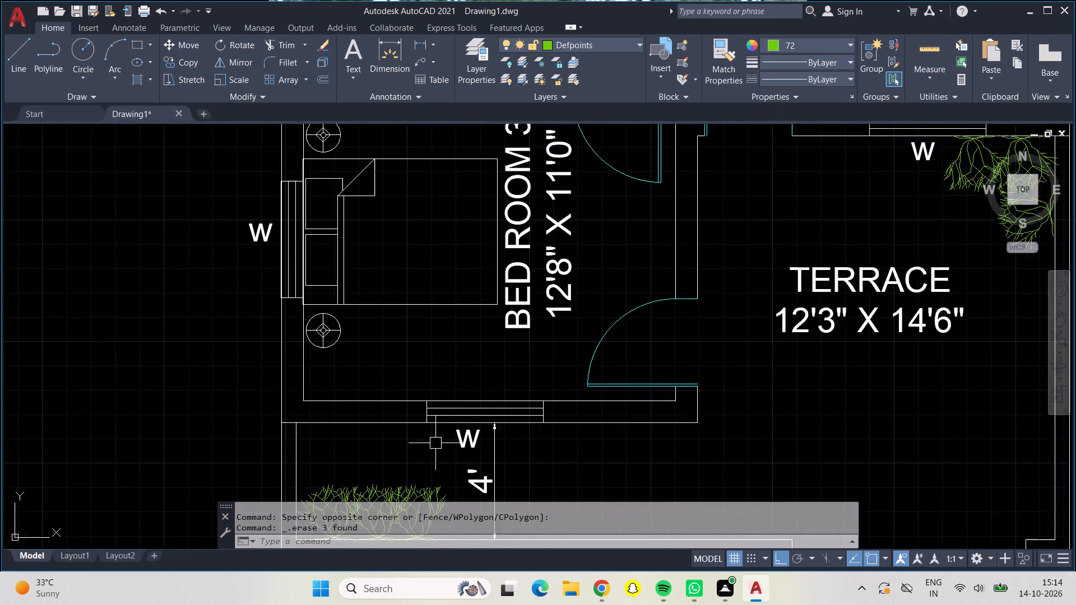
scroll(435, 443, up, 2)
scroll(435, 443, down, 3)
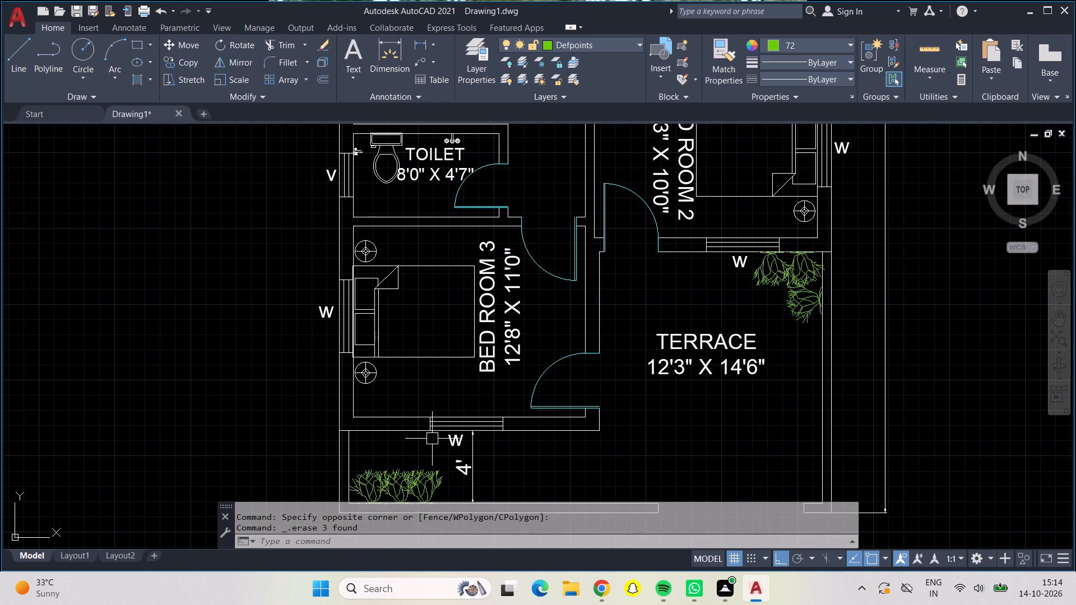
middle_drag(432, 439, 416, 327)
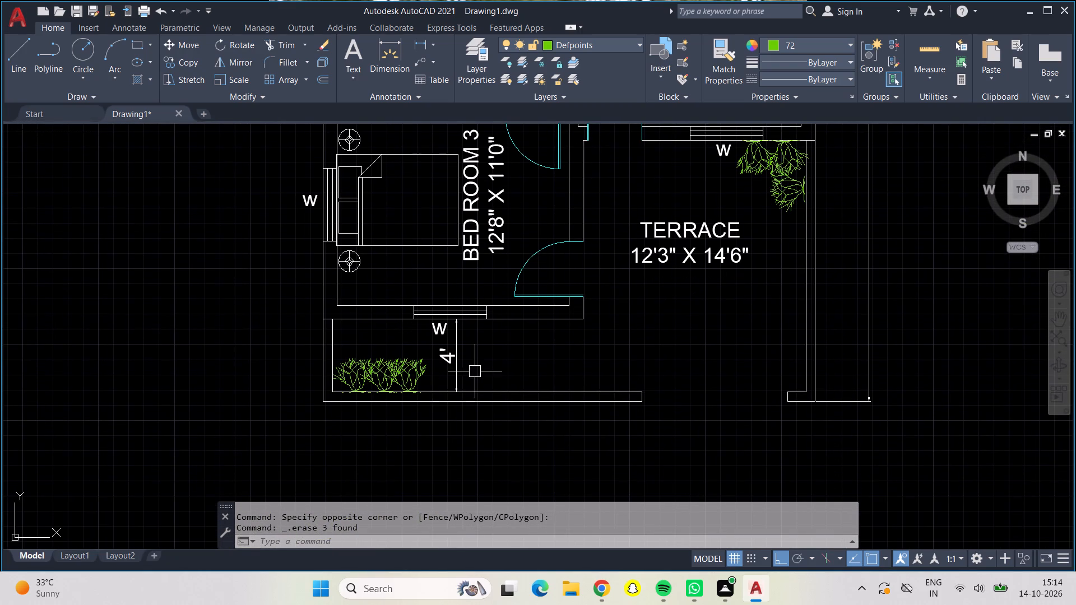
scroll(534, 352, down, 1)
middle_drag(534, 352, 521, 397)
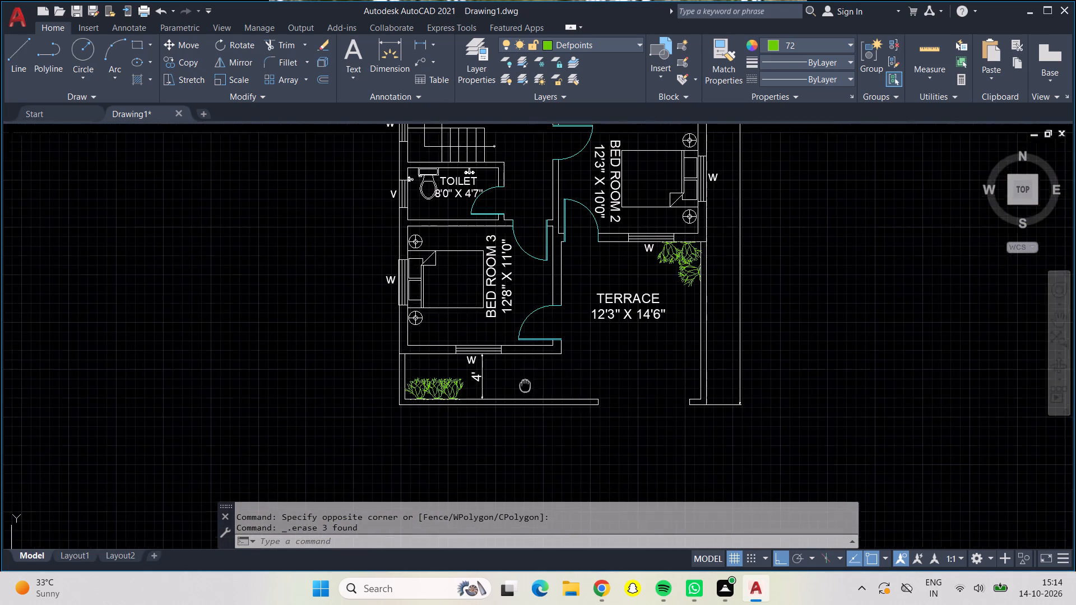
Review the complete floor plan from the balcony to the terrace, checking the cyan doors and green plants against the remaining white elements.
middle_drag(521, 397, 466, 469)
scroll(486, 451, down, 1)
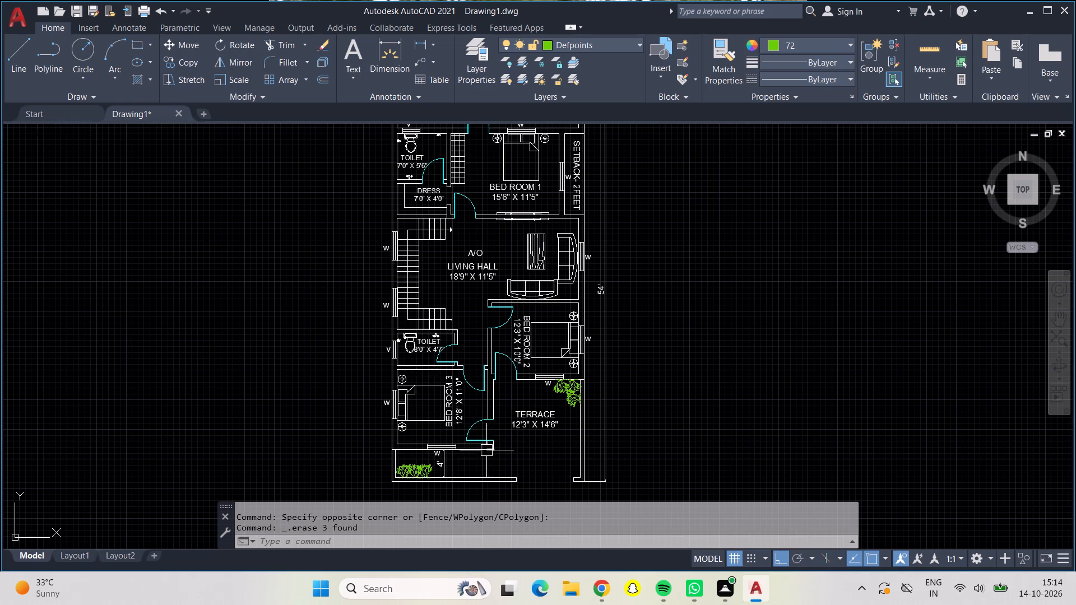
middle_drag(346, 363, 346, 386)
scroll(346, 386, down, 4)
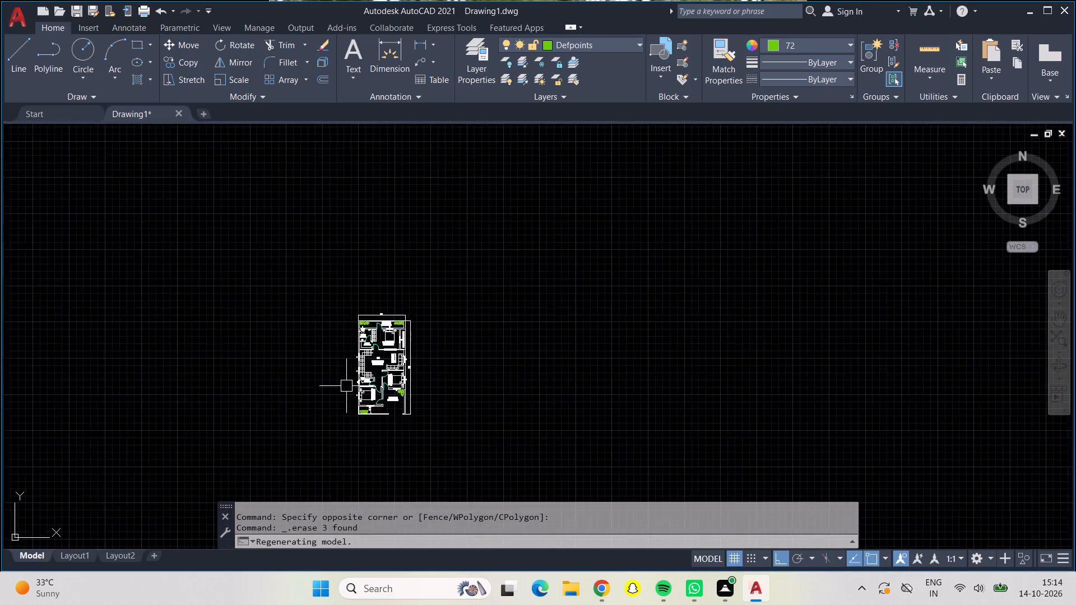
scroll(346, 386, down, 3)
scroll(346, 386, up, 5)
scroll(346, 386, down, 1)
scroll(346, 386, up, 6)
scroll(328, 347, down, 2)
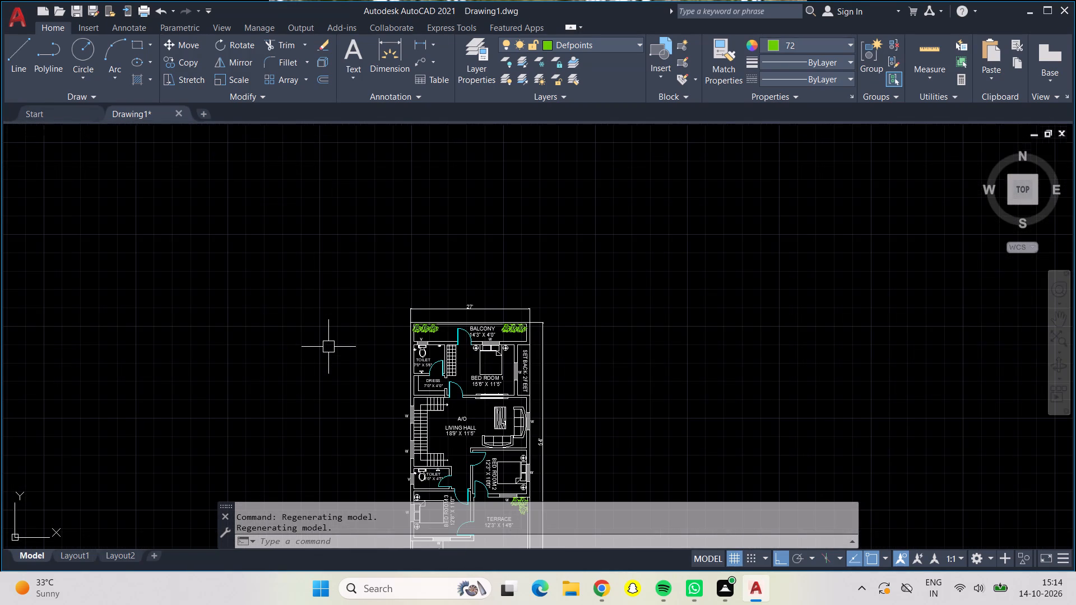
middle_drag(330, 347, 337, 236)
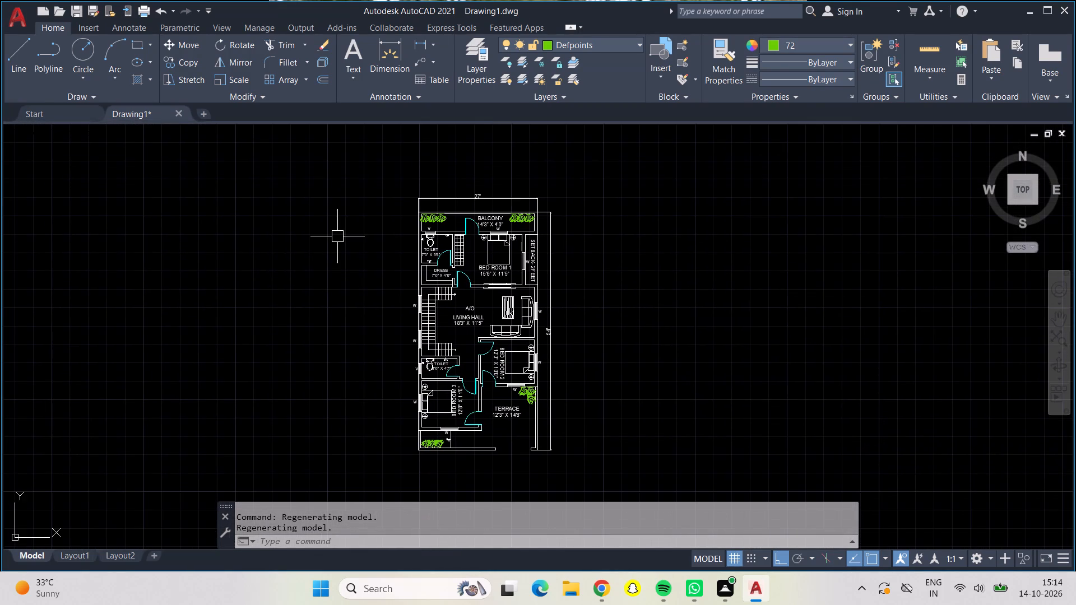
scroll(337, 236, up, 1)
middle_drag(350, 275, 351, 253)
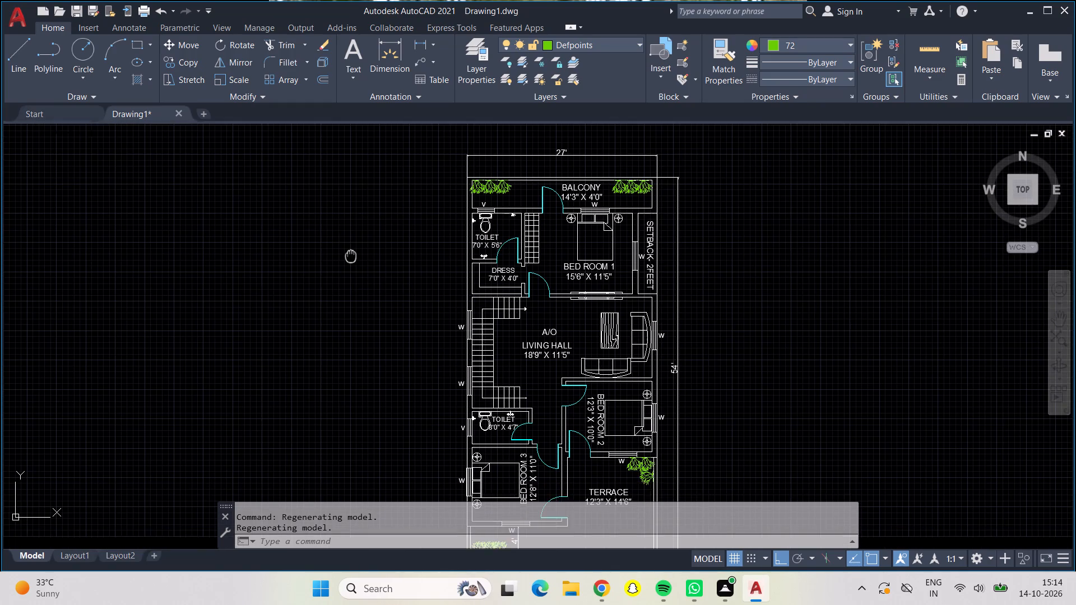
middle_drag(351, 253, 337, 224)
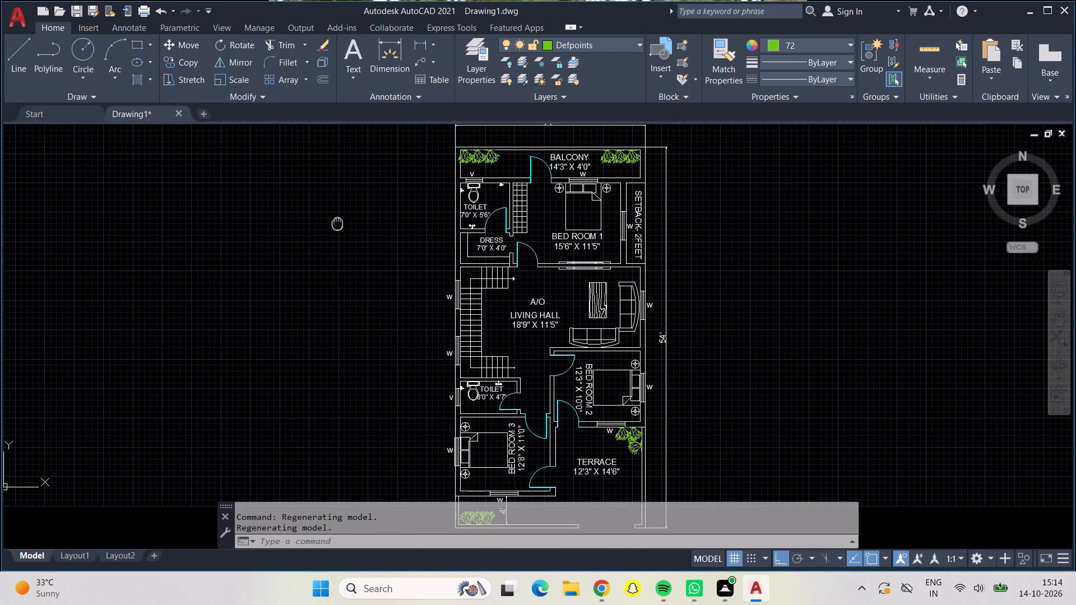
middle_drag(337, 224, 344, 240)
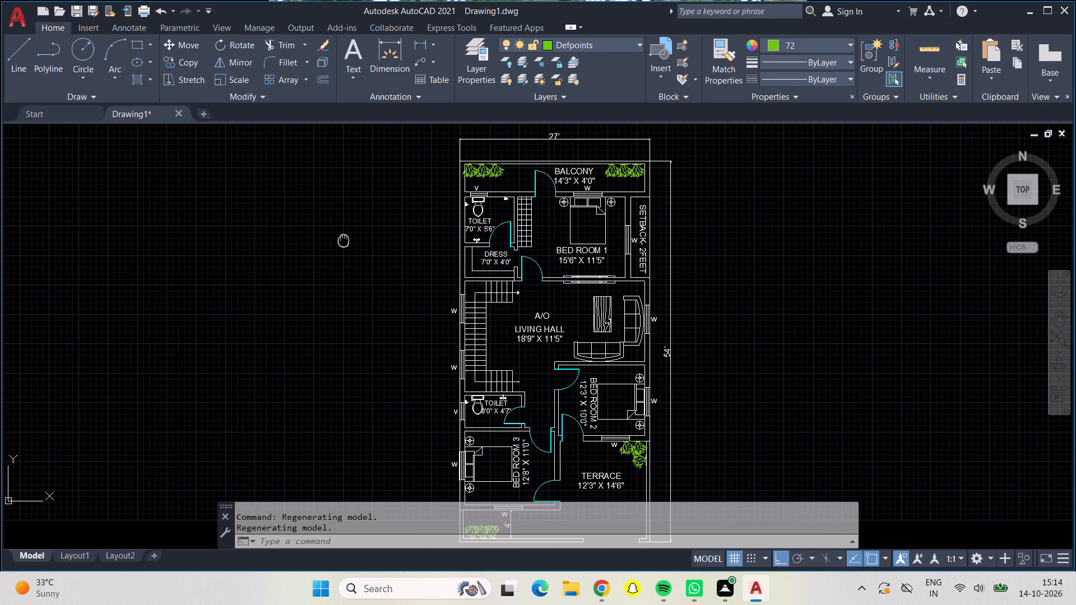
middle_drag(344, 240, 339, 234)
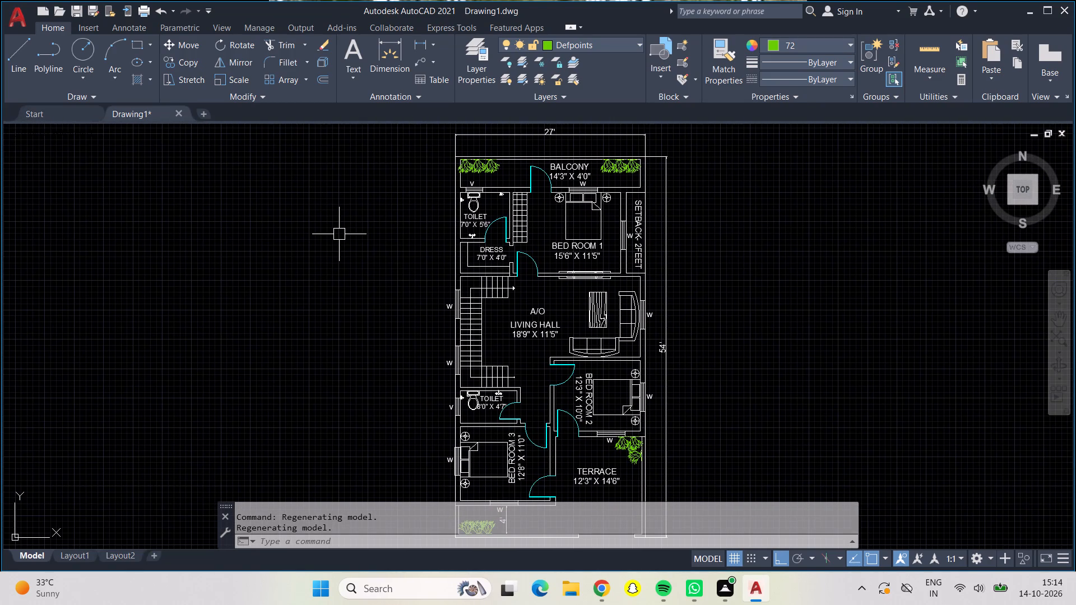
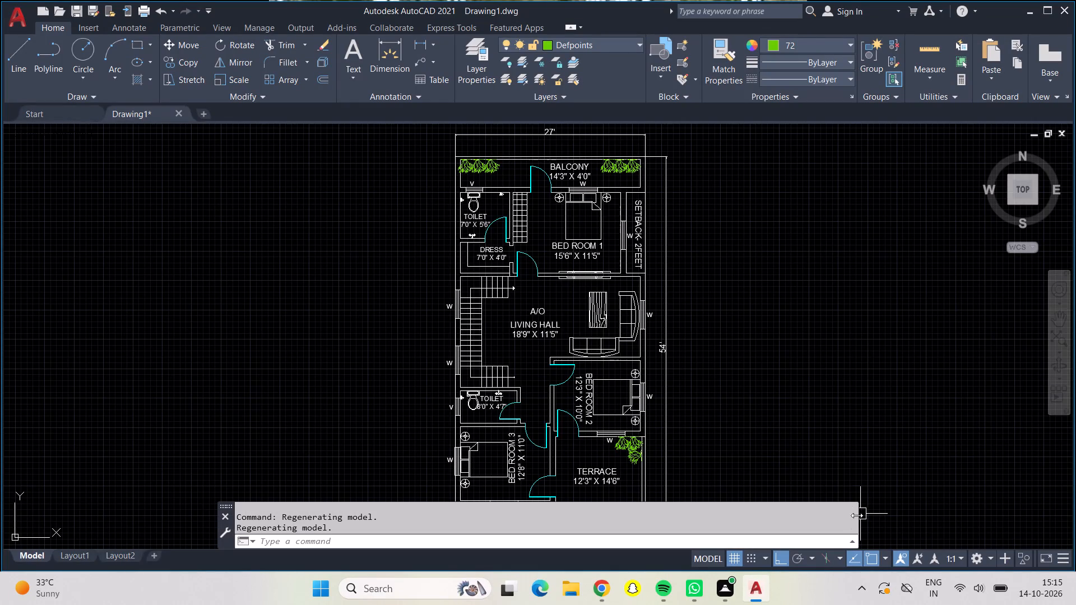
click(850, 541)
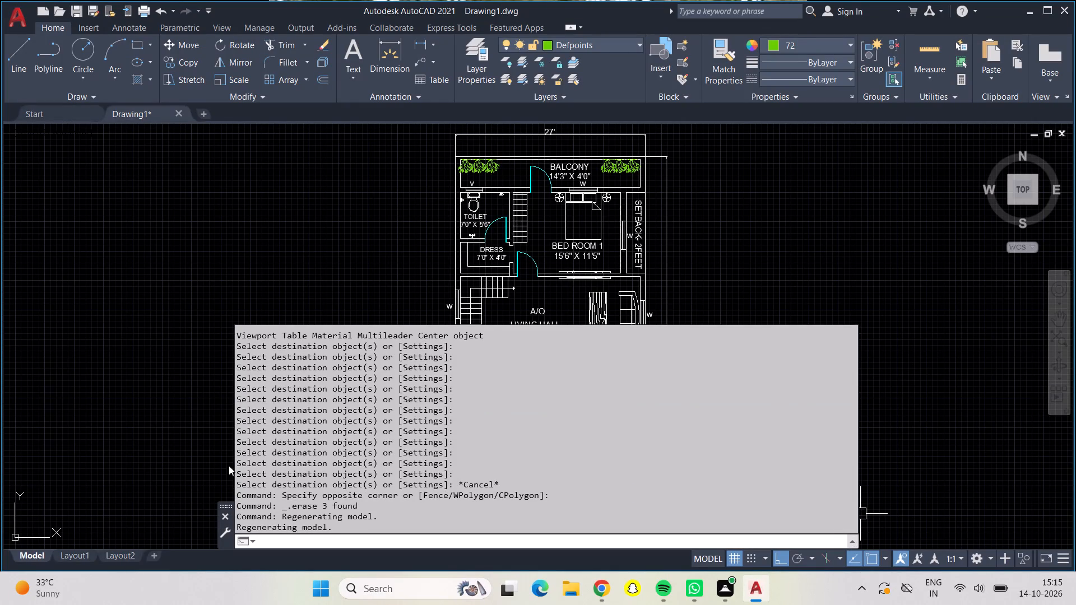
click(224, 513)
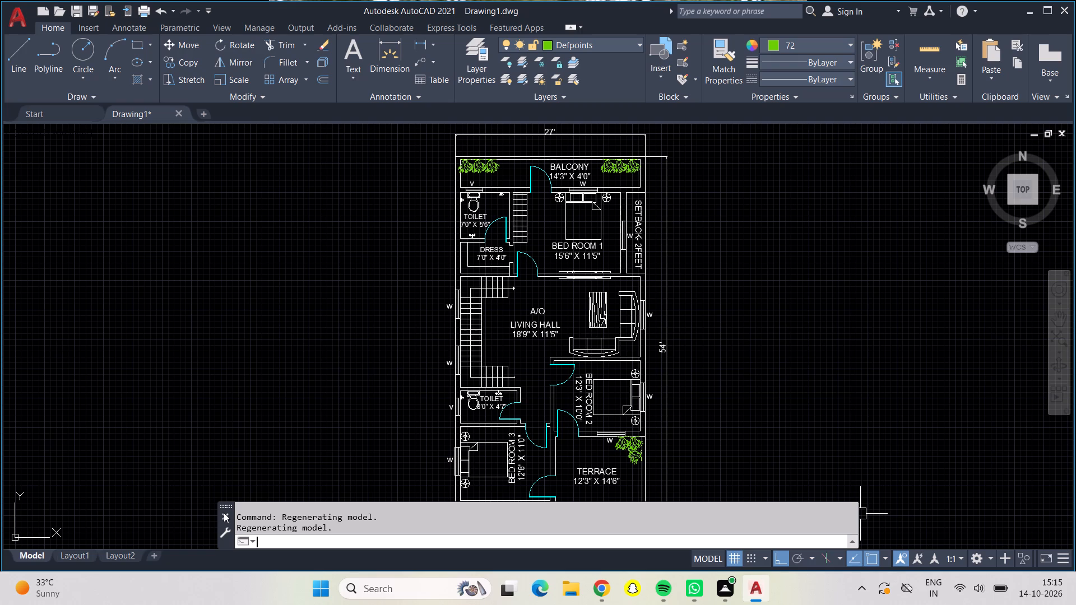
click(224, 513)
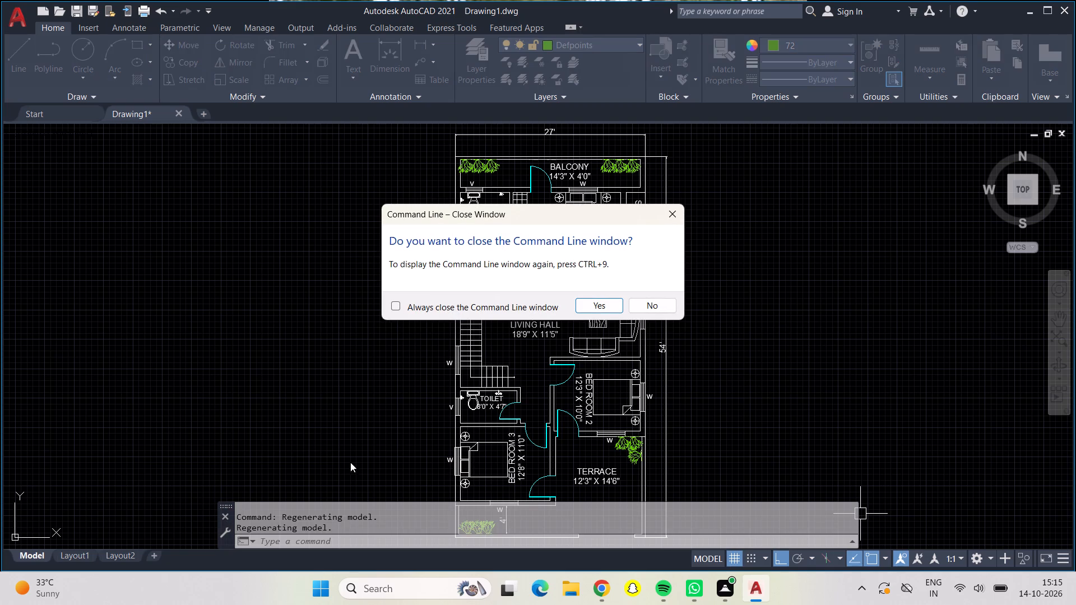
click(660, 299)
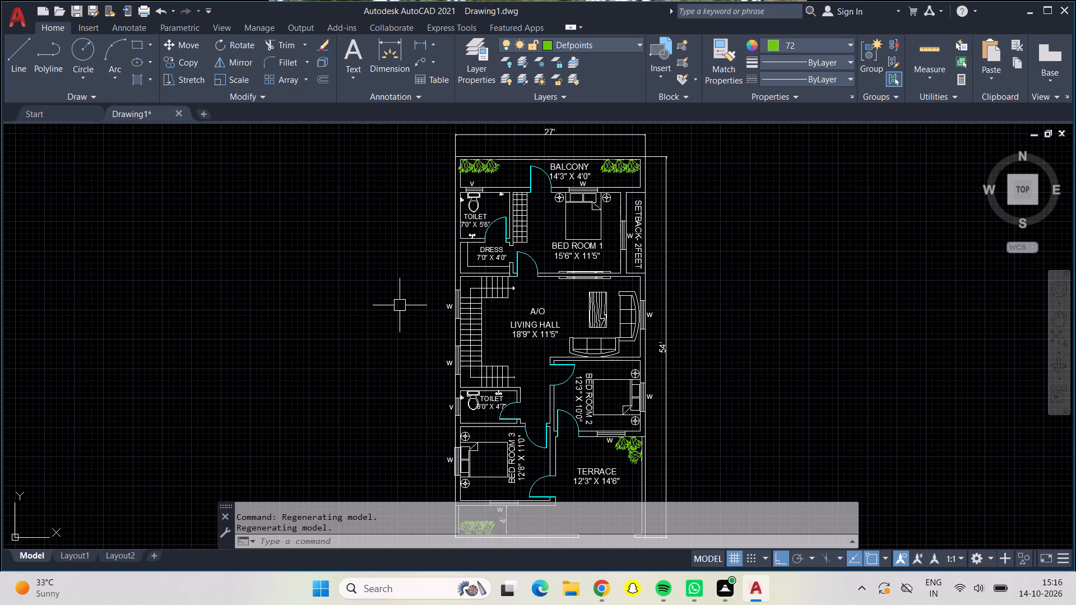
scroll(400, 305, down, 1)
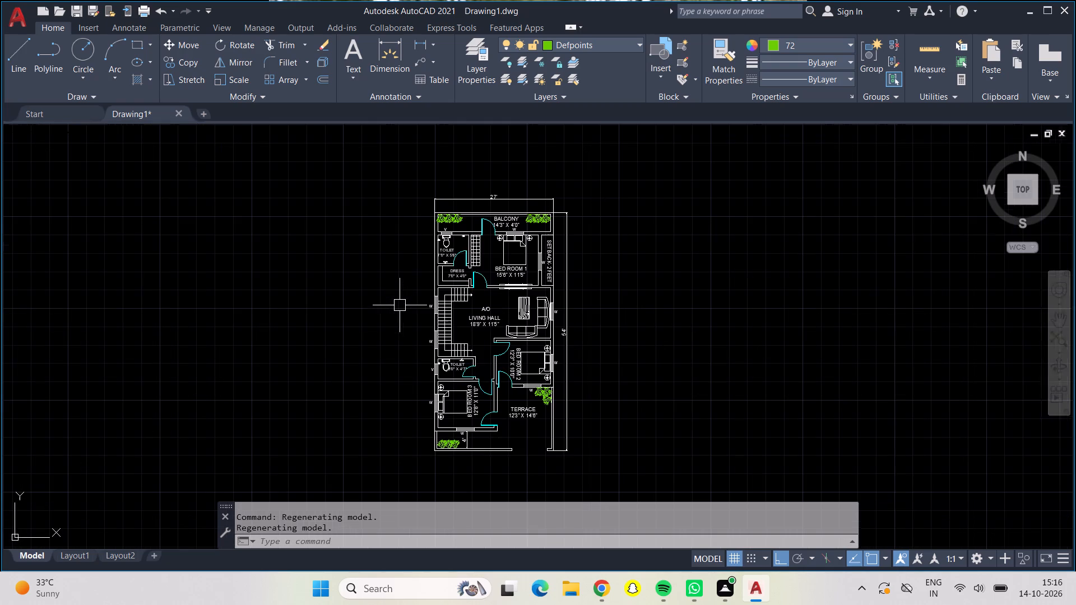
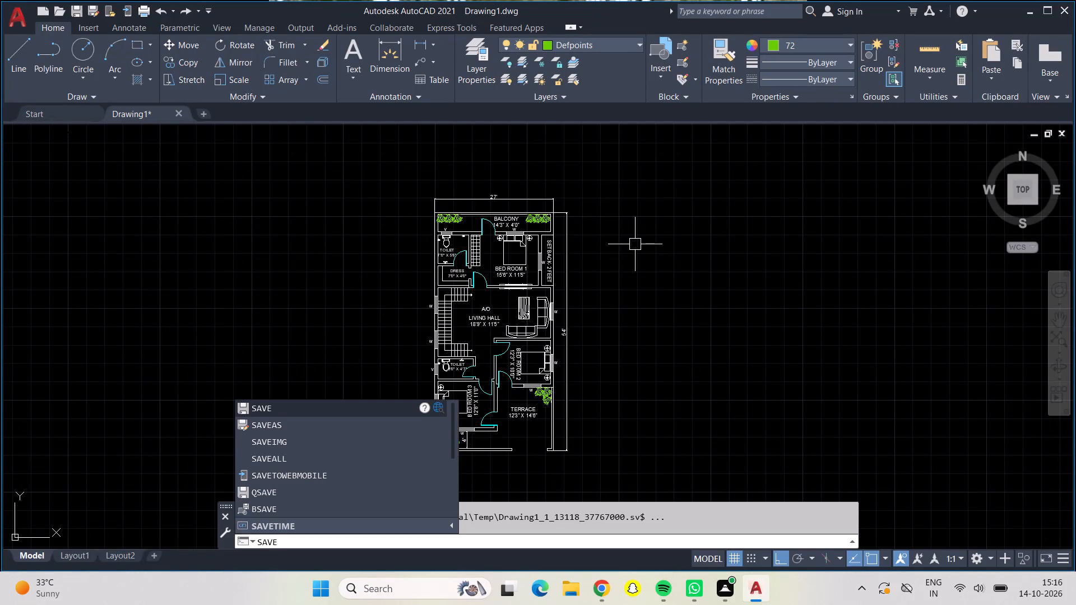
Save the drawing in the Documents folder, replacing the existing drawing file named with a person's full name.
click(306, 408)
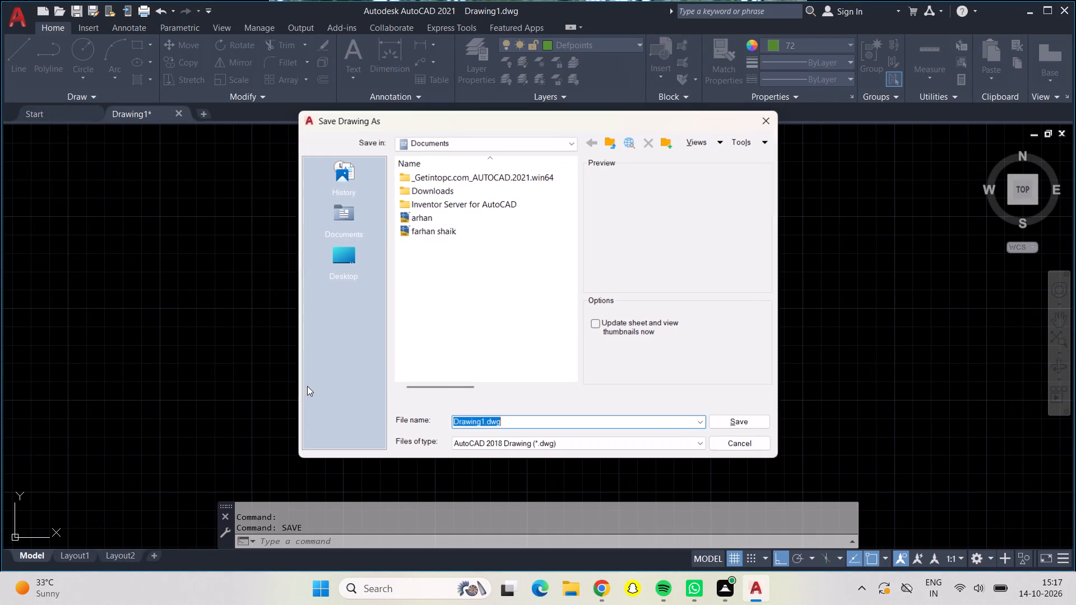
click(431, 232)
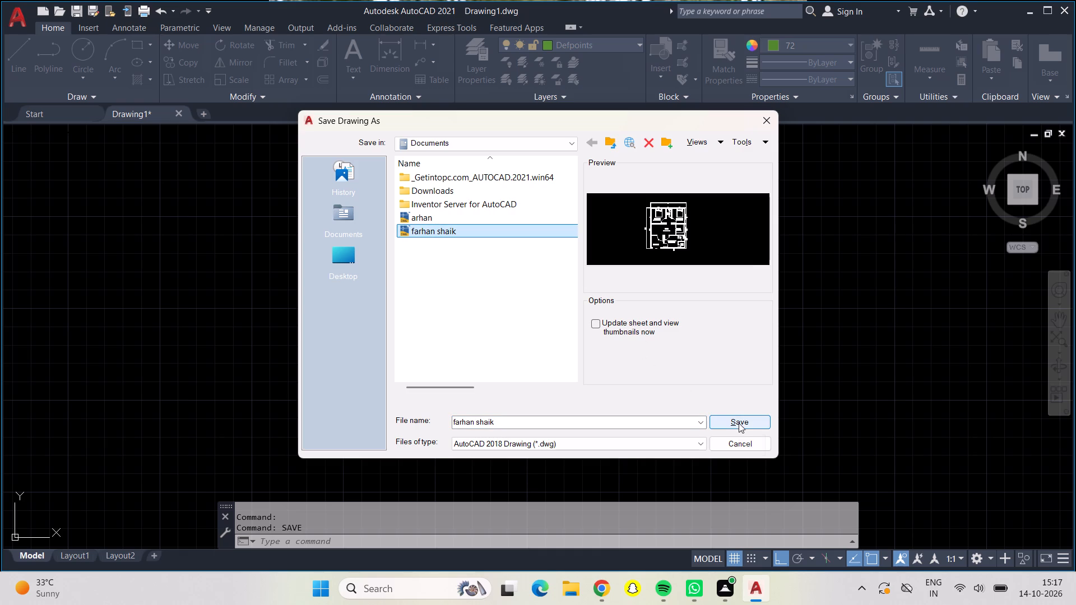
click(738, 423)
click(495, 317)
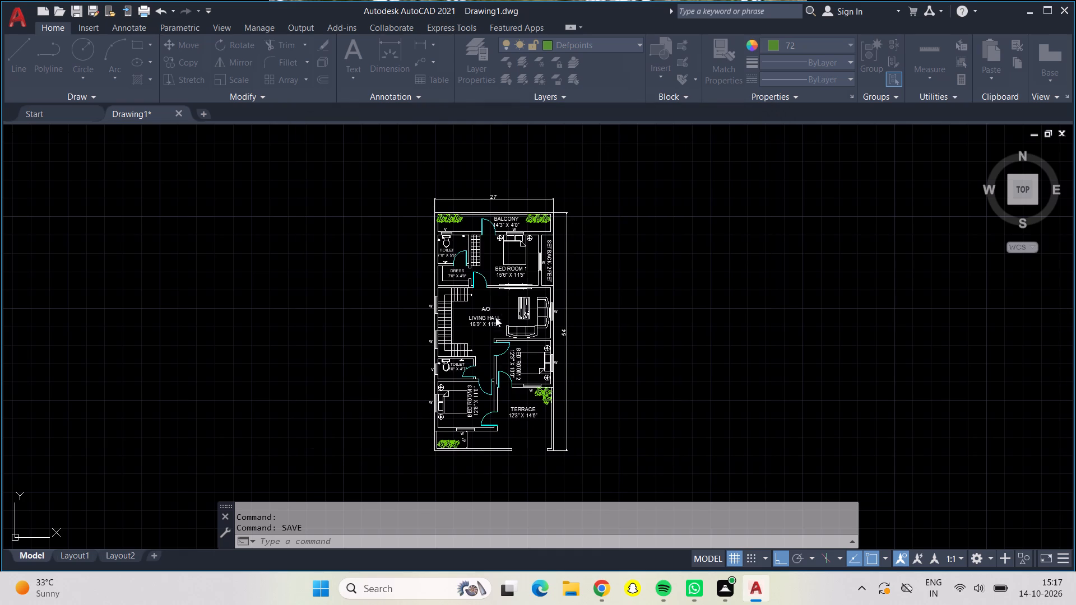
Save the floor plan again in the Documents folder as arhan, replacing the existing drawing of that name.
text(save)
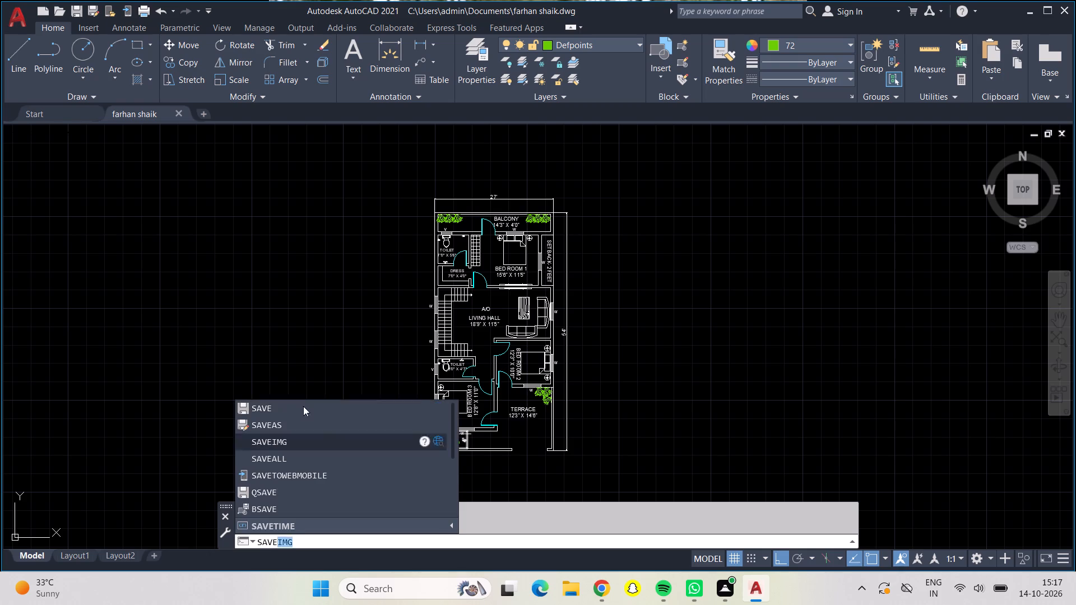
click(303, 407)
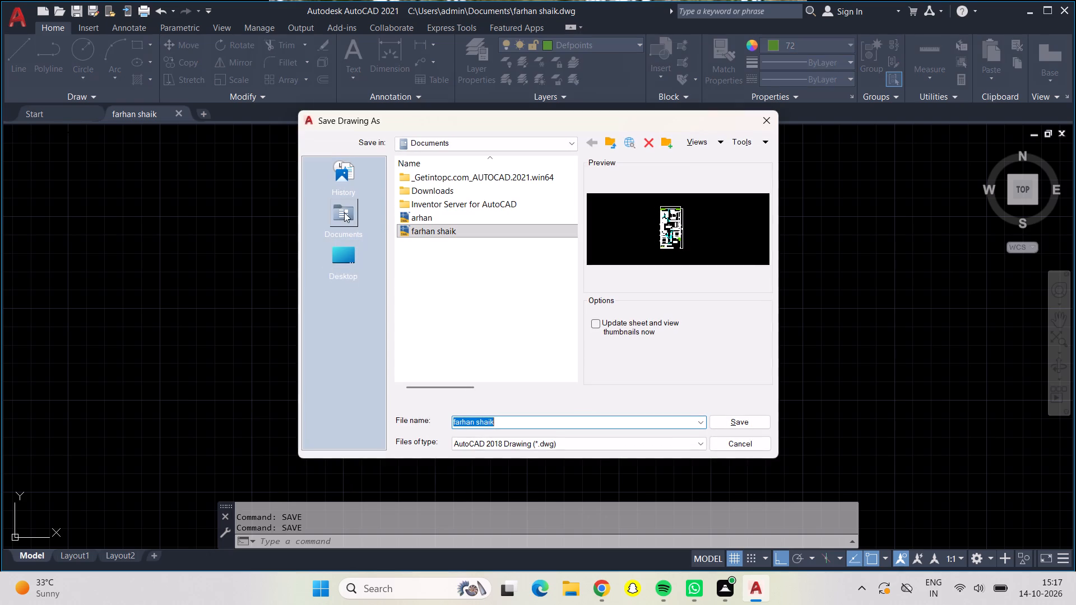
click(412, 222)
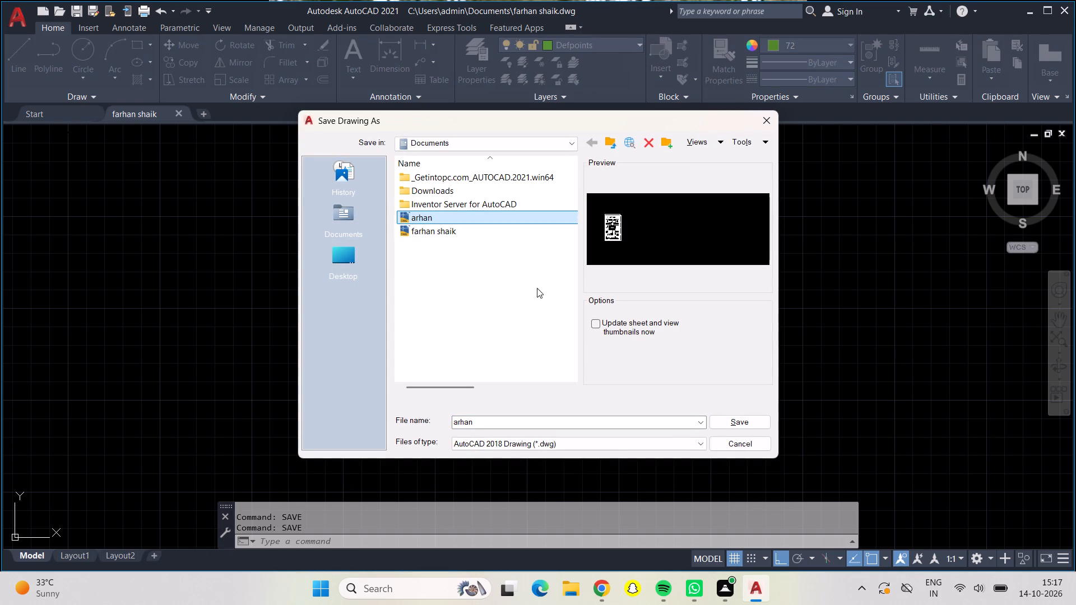
click(738, 420)
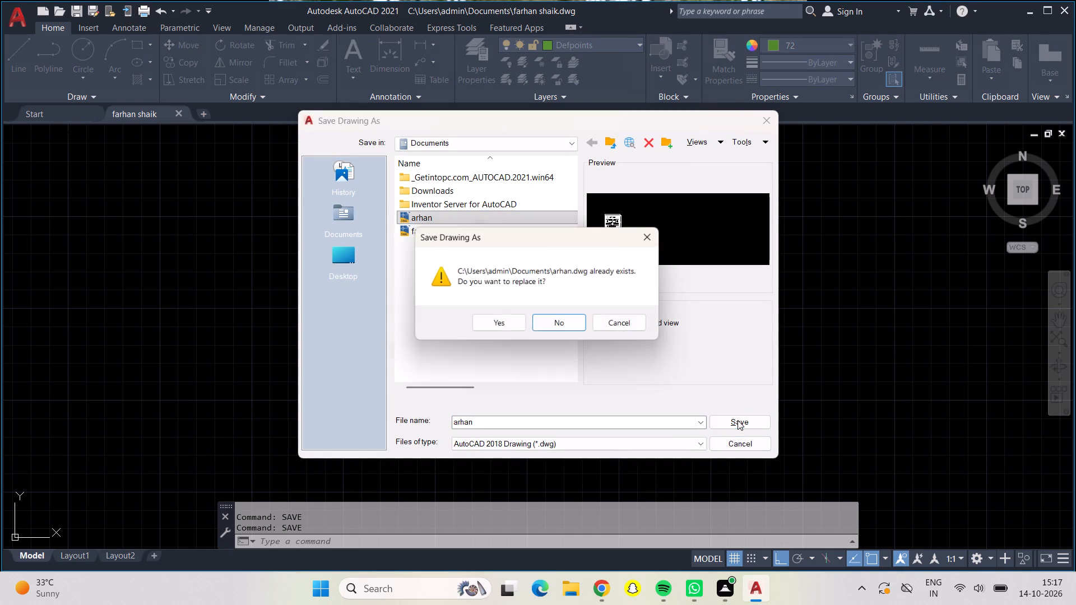
click(490, 324)
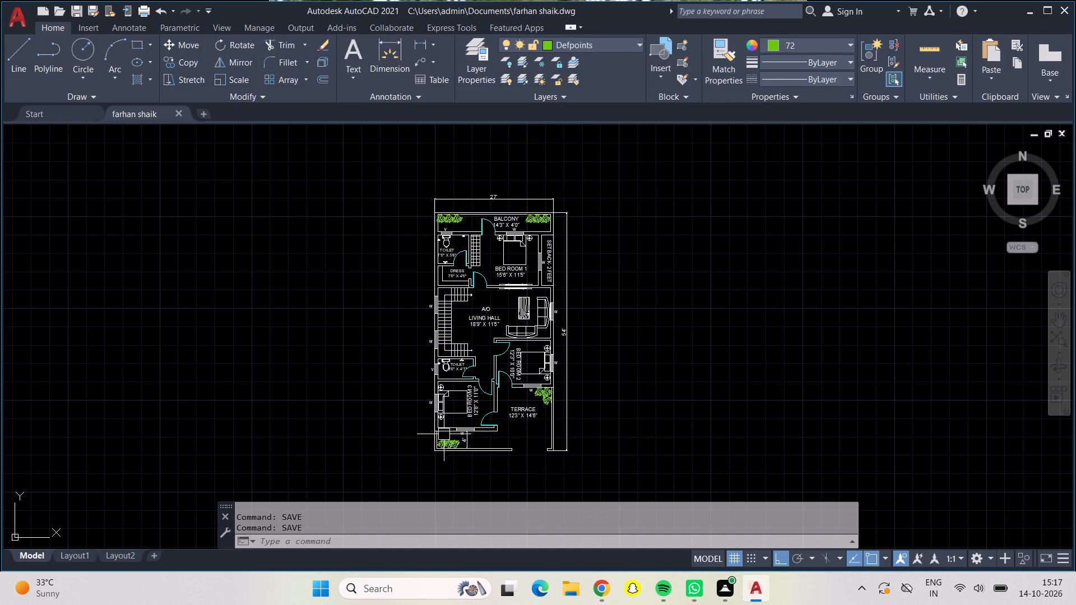